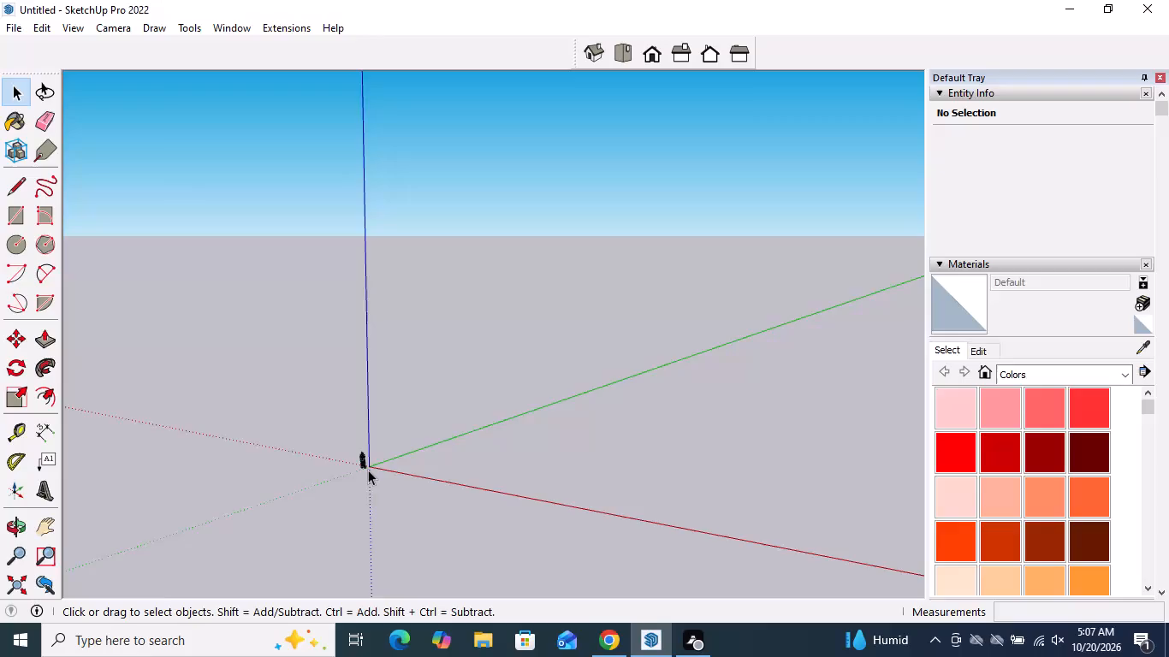
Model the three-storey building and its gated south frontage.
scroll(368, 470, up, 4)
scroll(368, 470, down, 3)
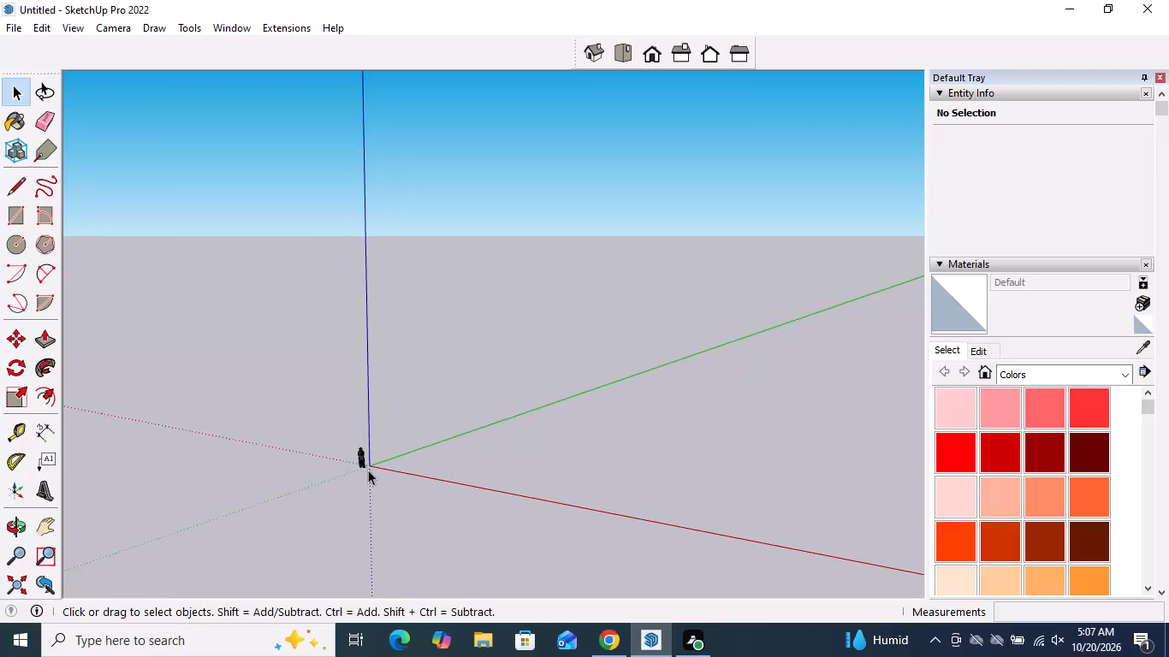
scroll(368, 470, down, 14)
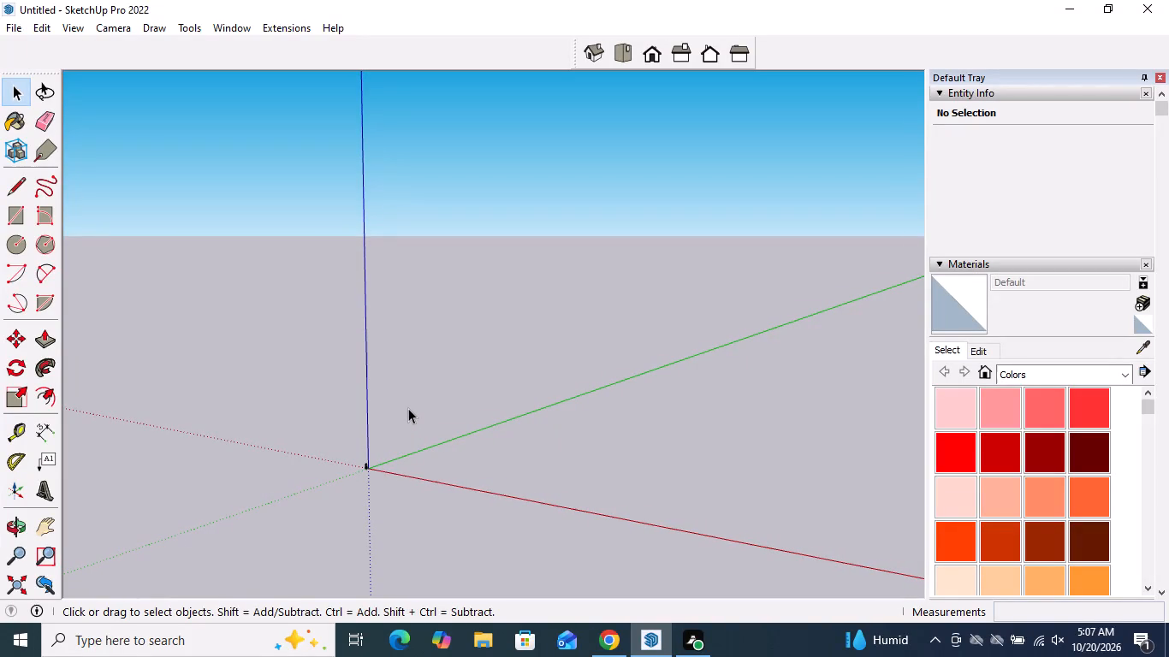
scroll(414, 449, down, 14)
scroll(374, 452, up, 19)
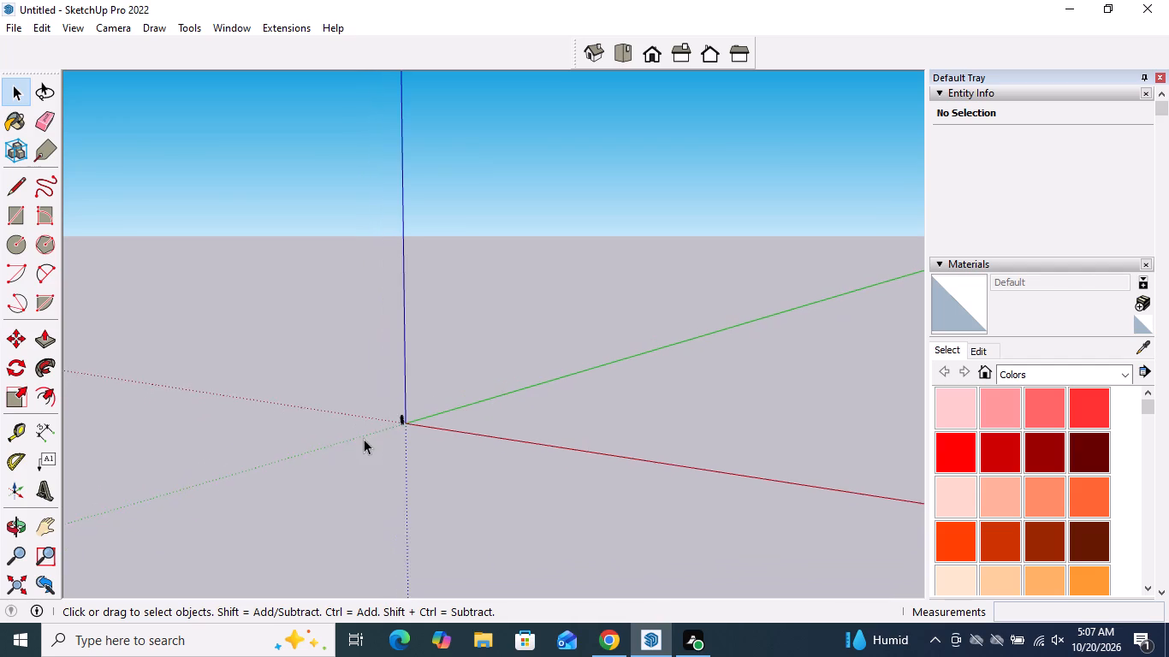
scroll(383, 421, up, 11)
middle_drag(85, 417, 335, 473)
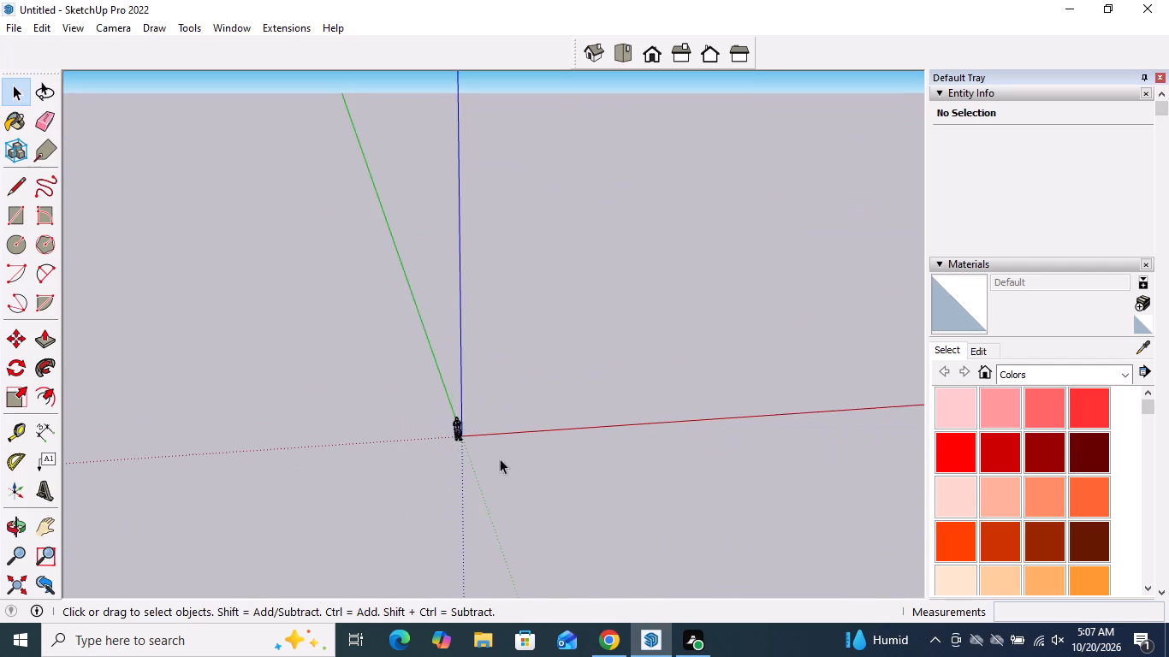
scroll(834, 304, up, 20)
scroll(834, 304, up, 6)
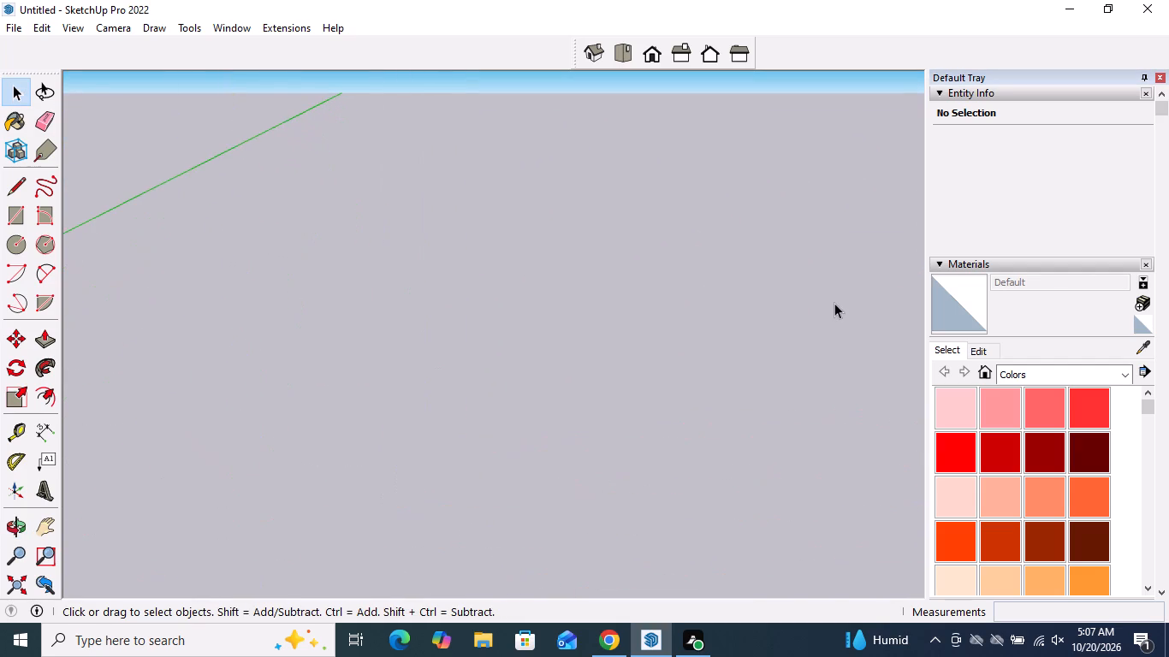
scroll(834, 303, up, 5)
In top view, draw a freehand rectangle of about 230 ft² on the ground between the positive red and green axes.
drag(12, 223, 60, 216)
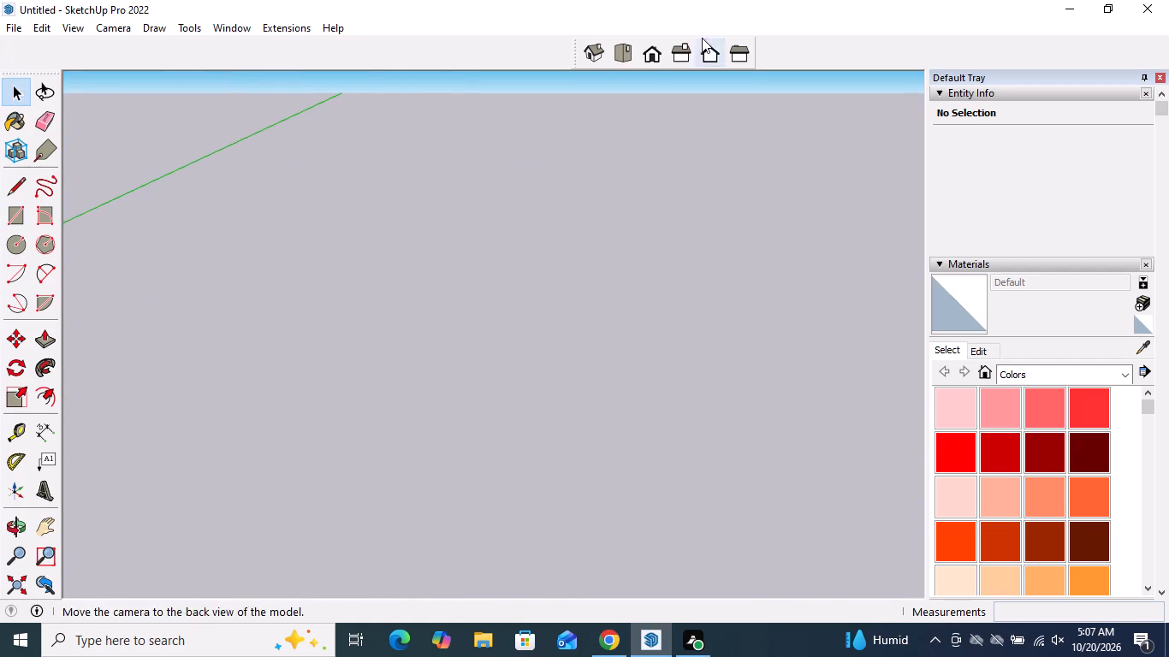
click(630, 51)
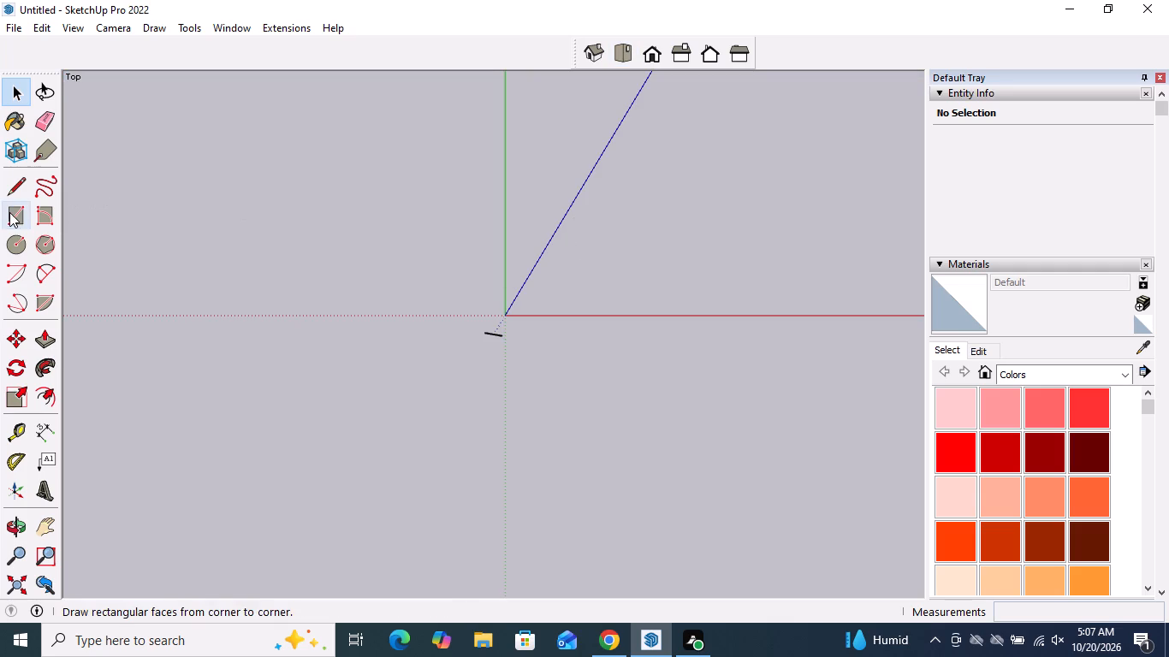
click(9, 212)
scroll(668, 173, up, 7)
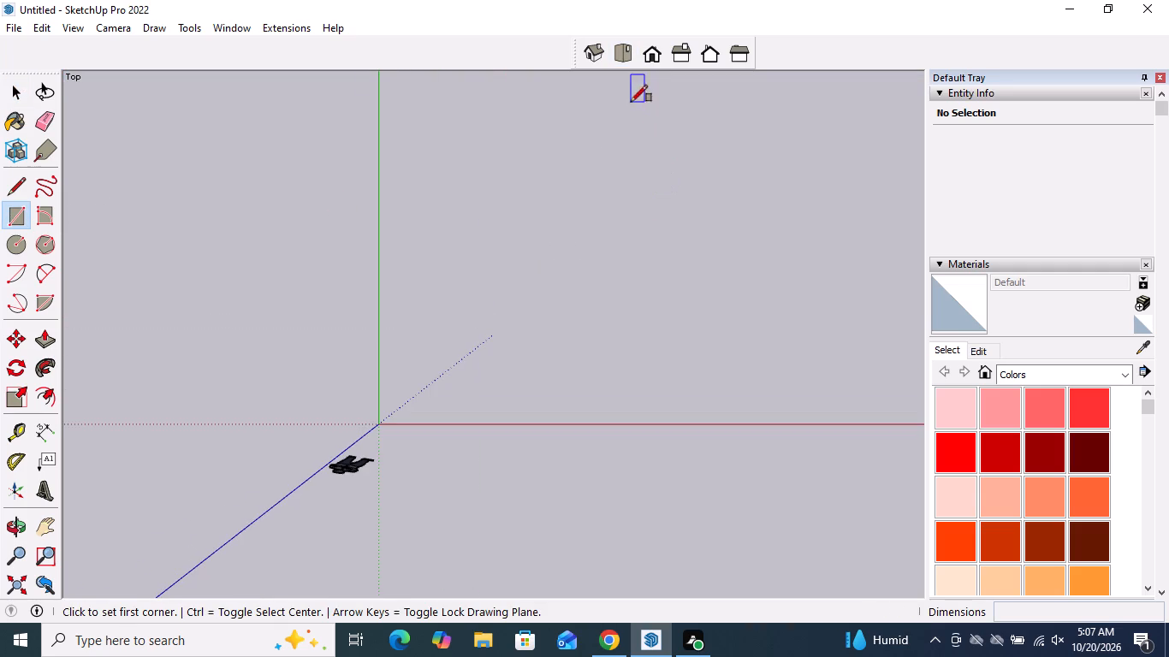
scroll(593, 149, up, 5)
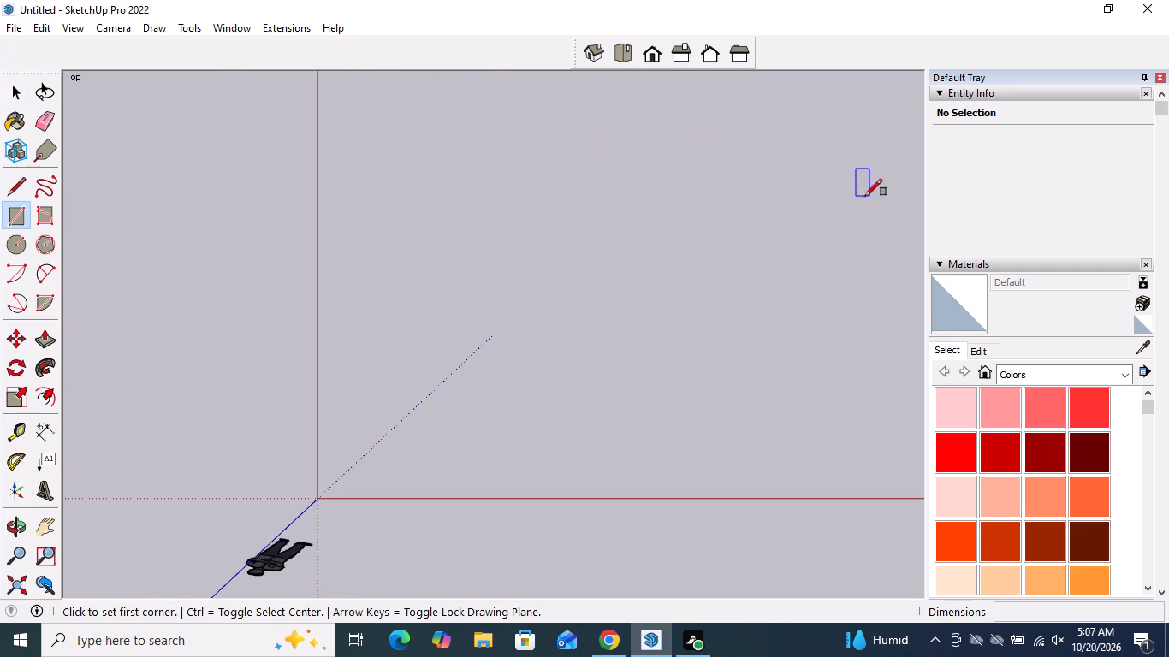
scroll(883, 196, up, 8)
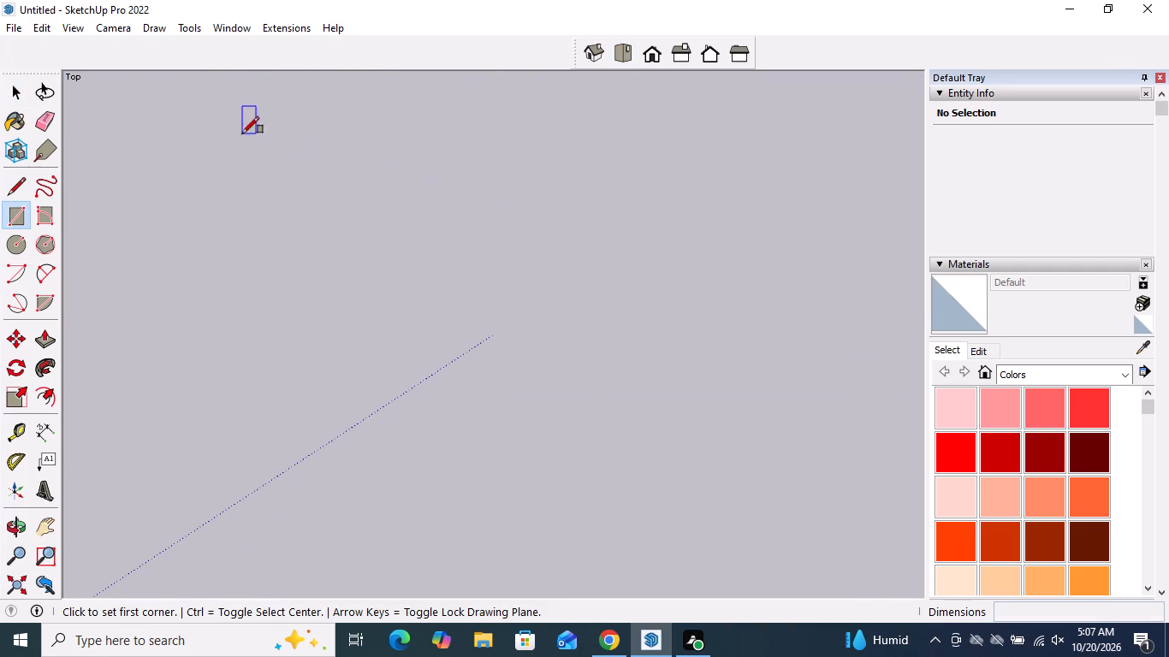
drag(242, 133, 251, 142)
drag(911, 559, 872, 514)
scroll(602, 372, down, 5)
scroll(677, 429, down, 5)
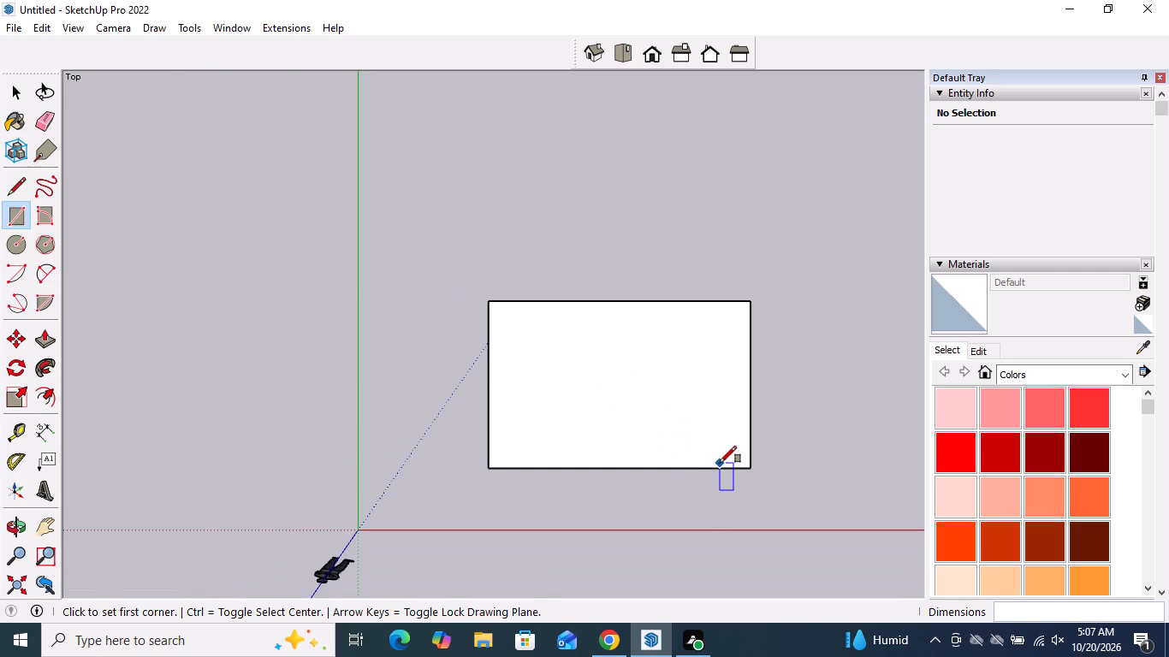
Push/Pull the rectangle up about 5 inches to form a thin base slab.
key(space)
scroll(612, 372, down, 10)
middle_drag(631, 405, 646, 328)
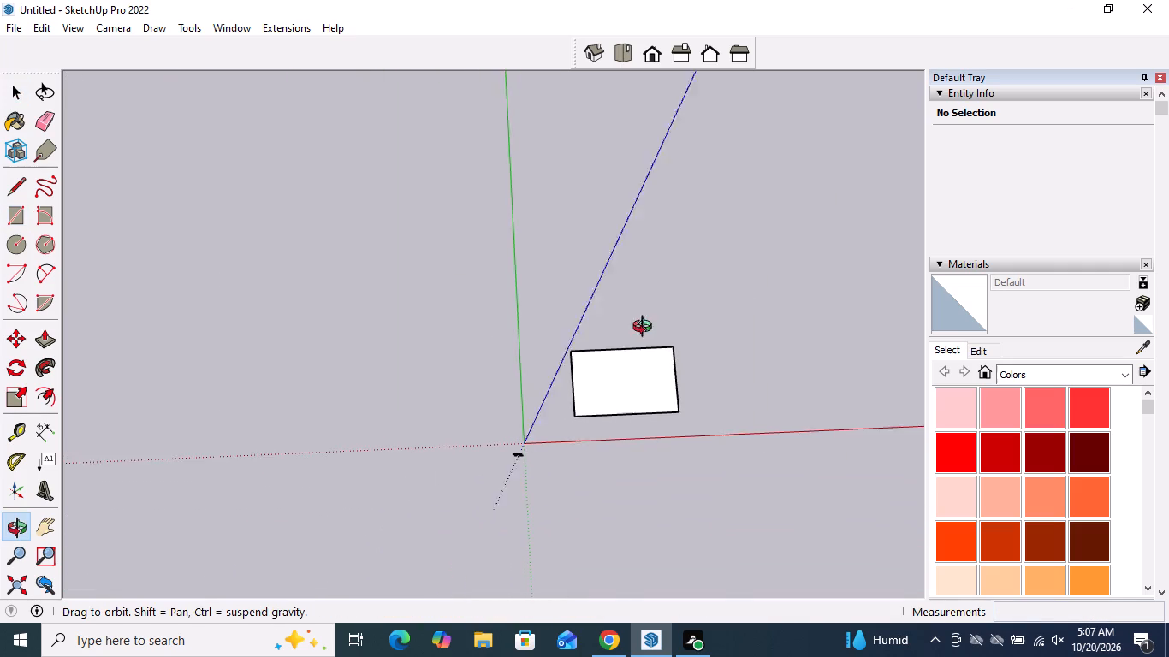
middle_drag(646, 328, 634, 271)
middle_drag(649, 408, 648, 269)
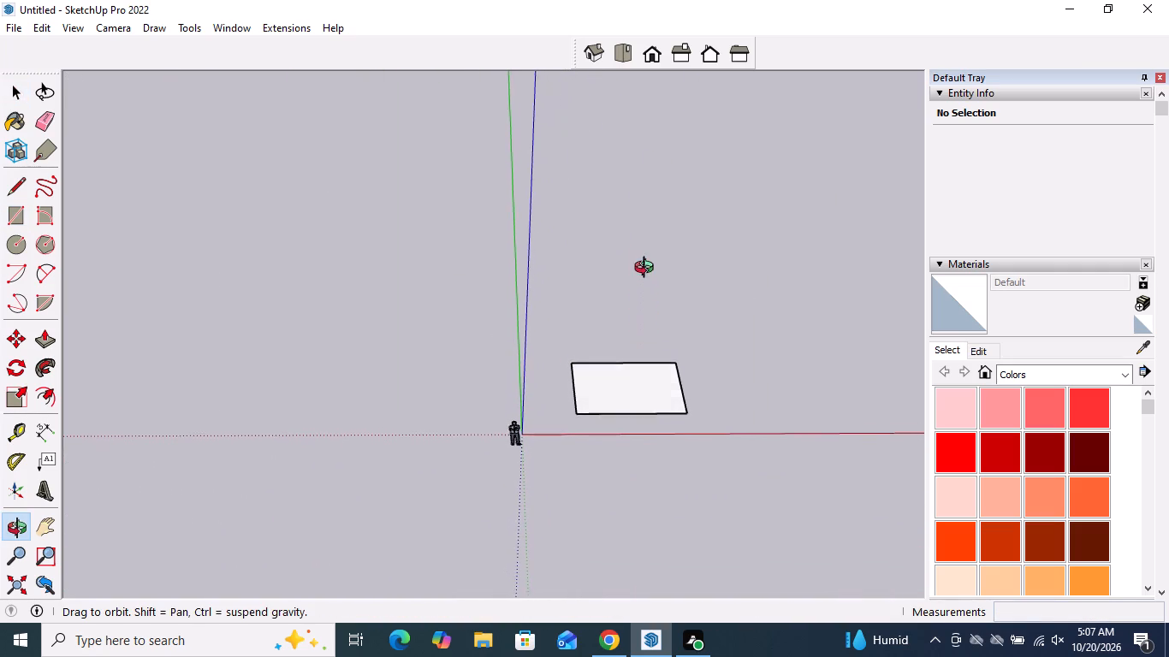
middle_drag(648, 269, 648, 263)
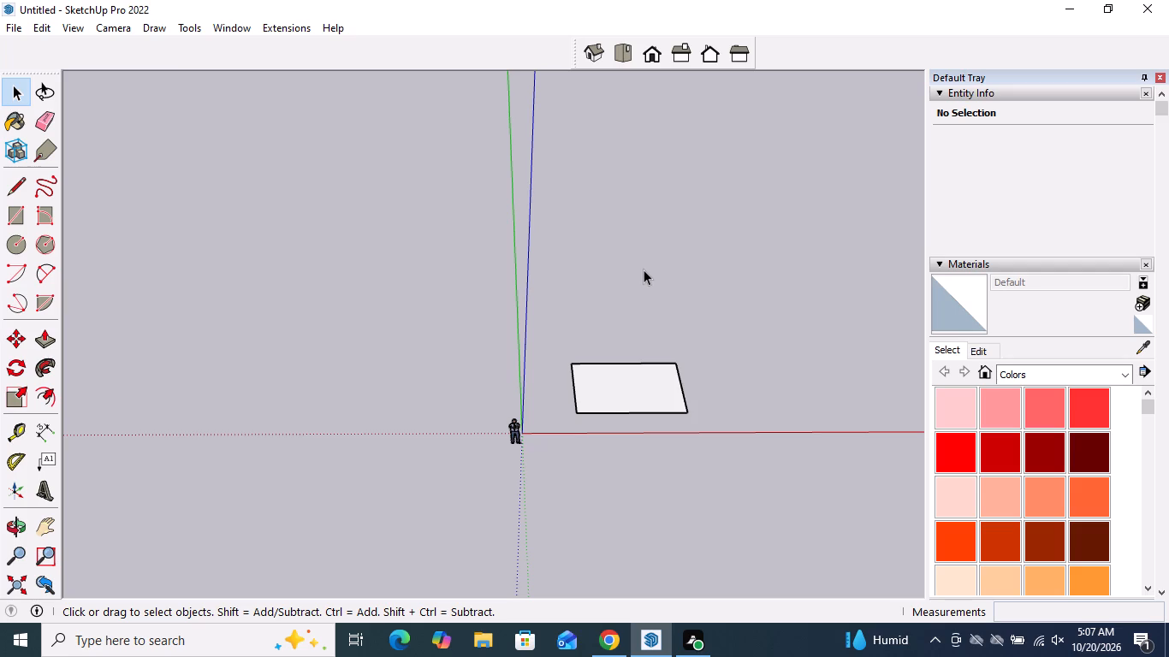
scroll(644, 400, up, 2)
middle_drag(644, 397, 518, 340)
scroll(616, 418, up, 3)
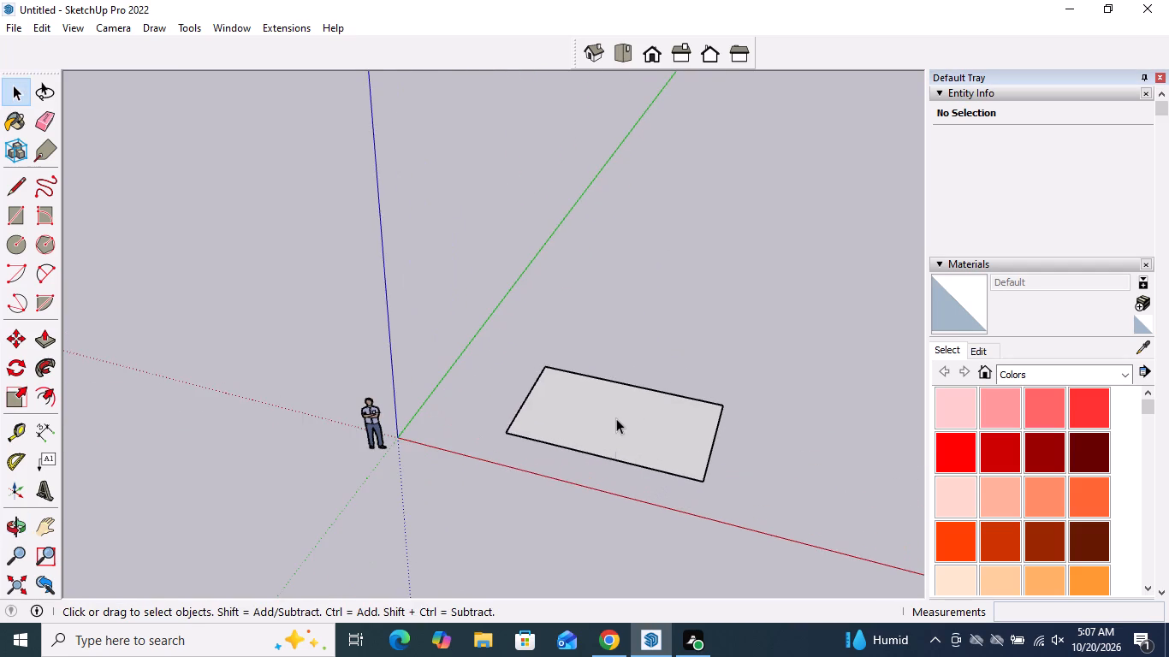
middle_drag(627, 458, 711, 436)
scroll(701, 429, up, 5)
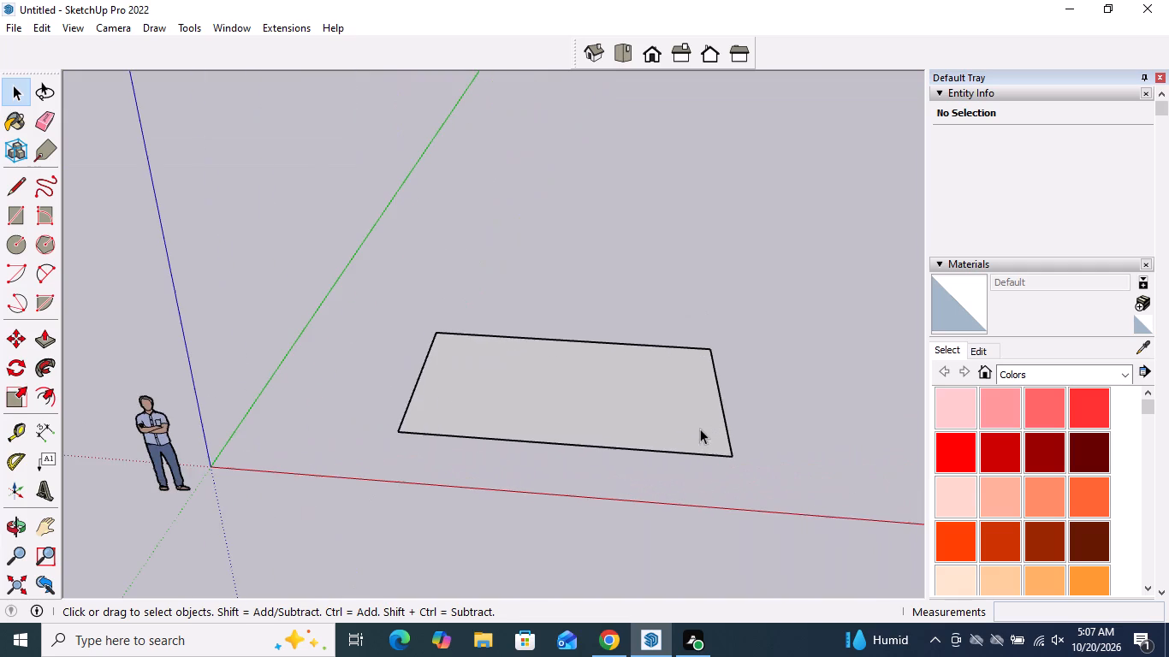
click(42, 340)
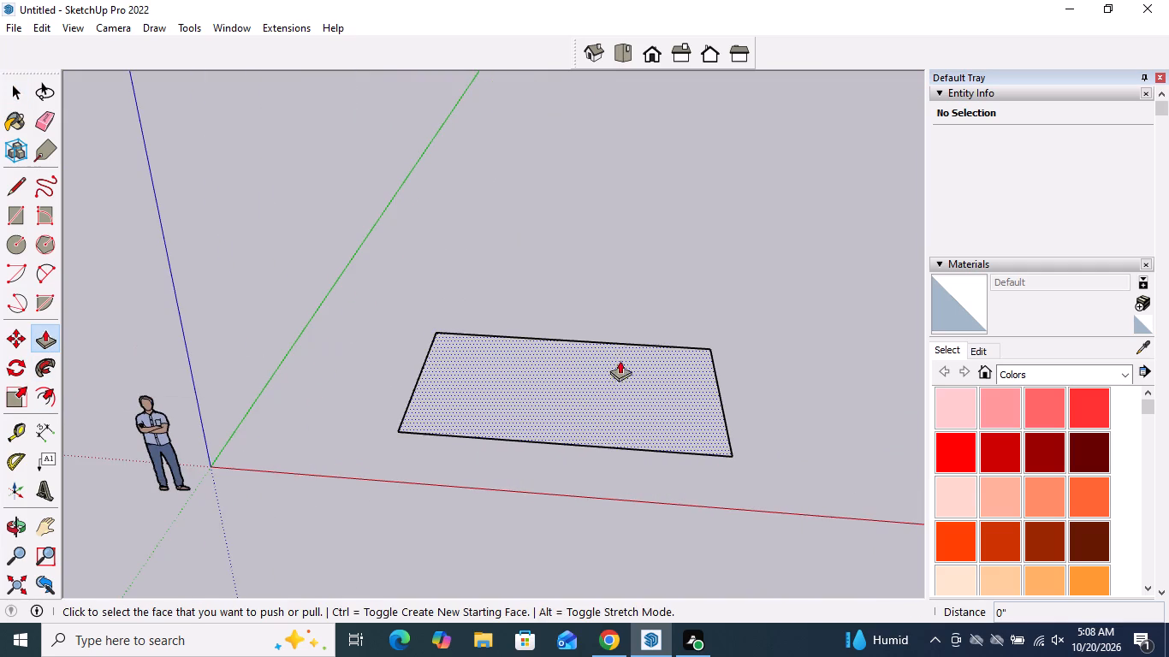
scroll(567, 400, up, 4)
click(554, 417)
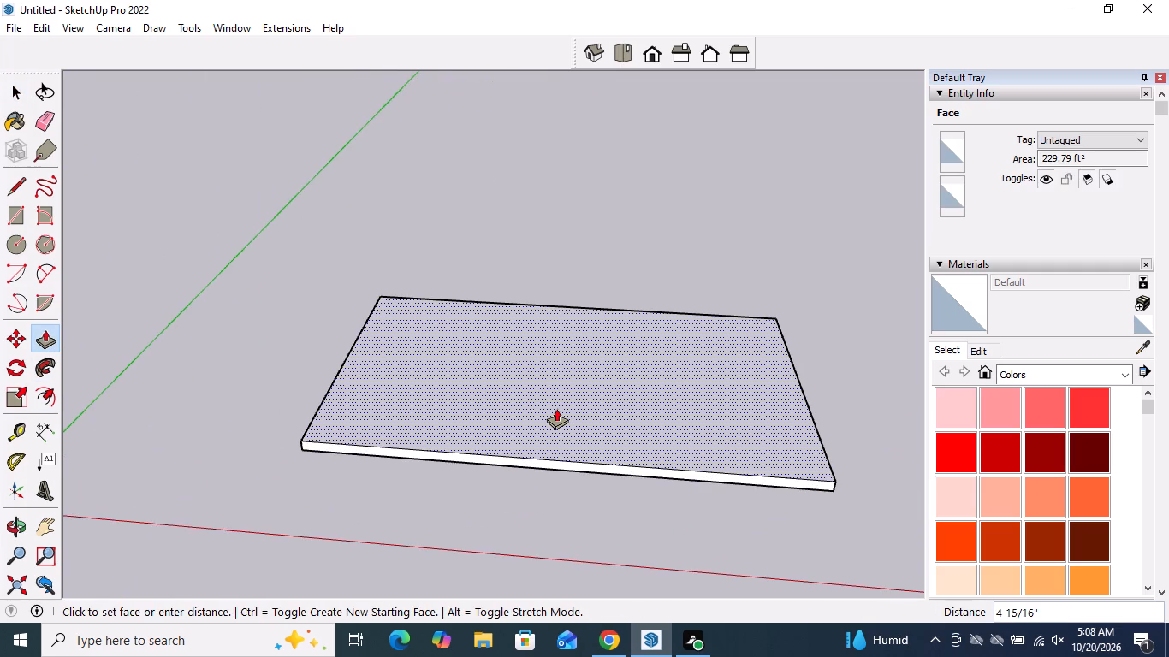
click(556, 408)
Pull the slab's top face up 10' as a new starting face, stacking a separate block on the base.
click(551, 413)
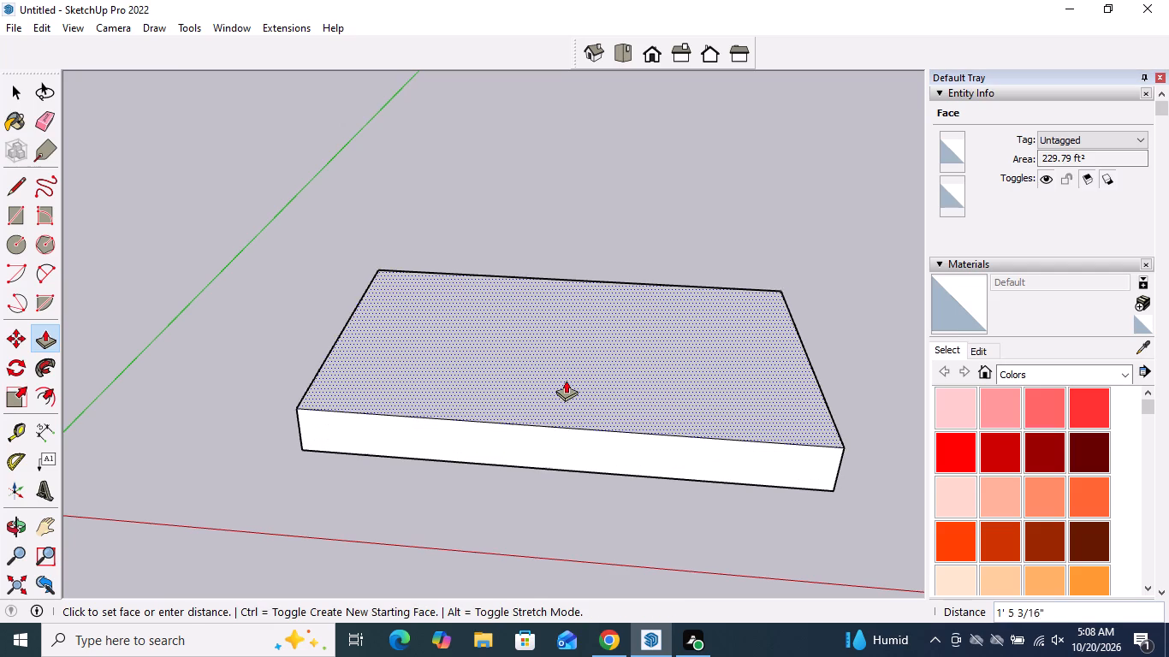
scroll(568, 392, down, 5)
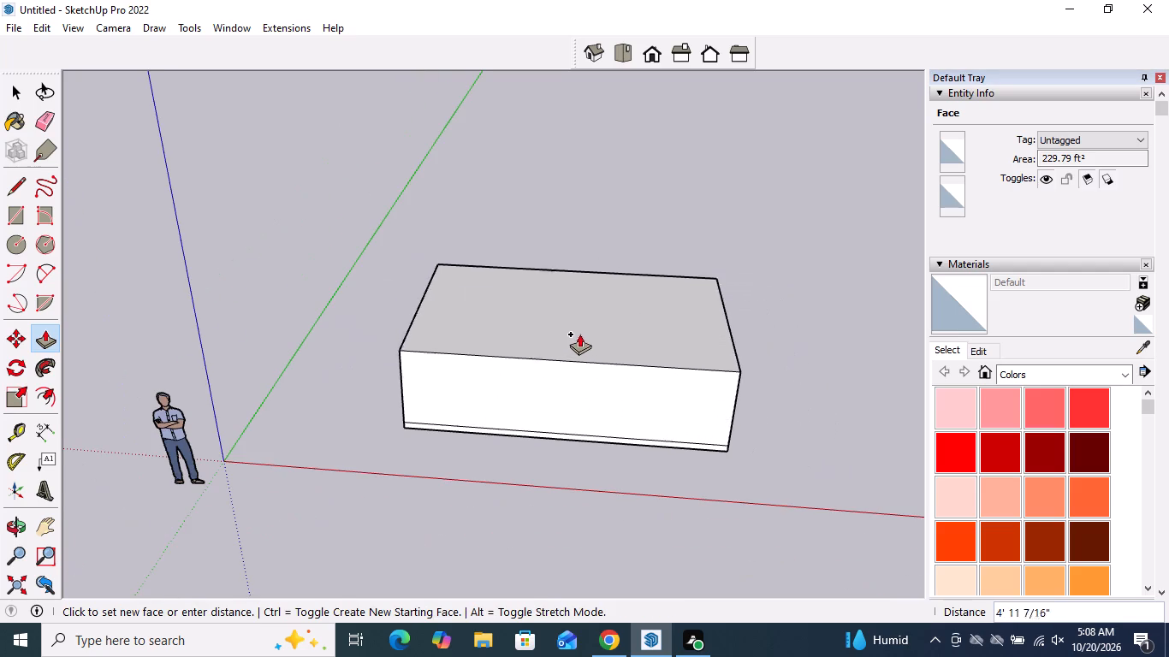
middle_drag(586, 311, 608, 150)
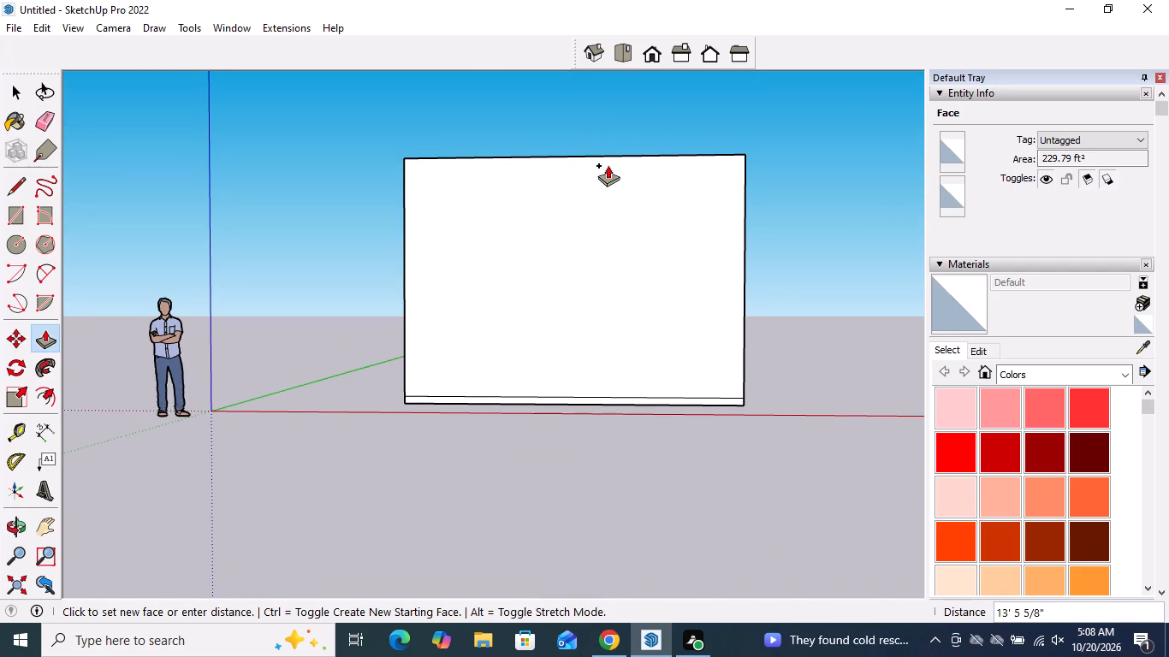
key(1)
key(0)
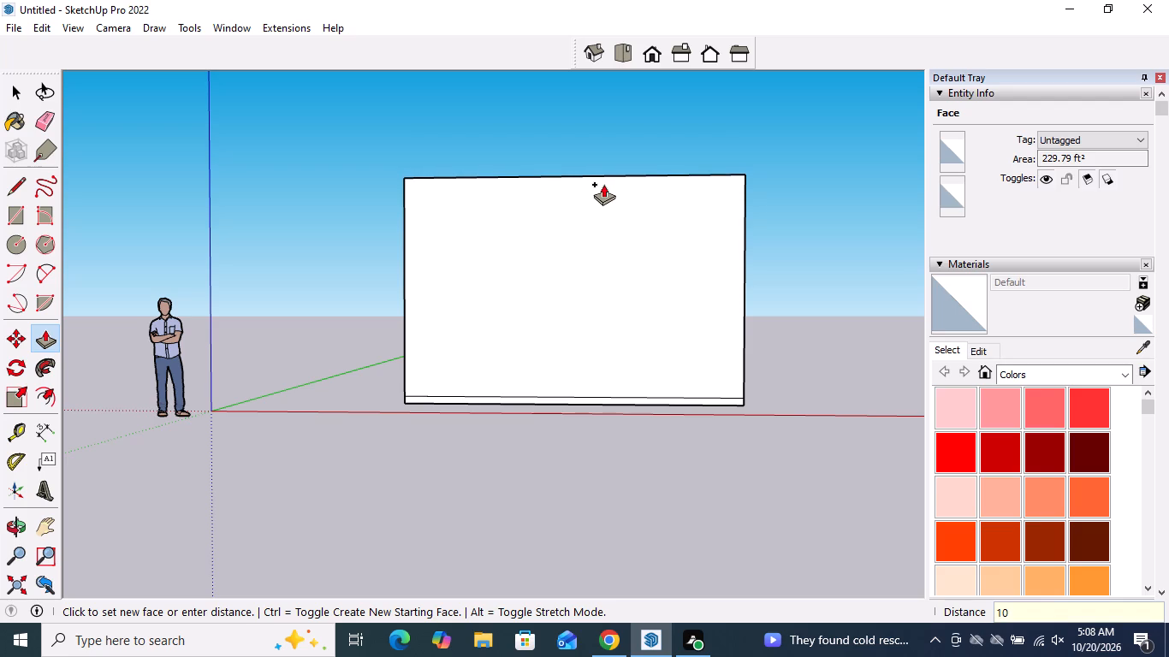
key(apostrophe)
key(Return)
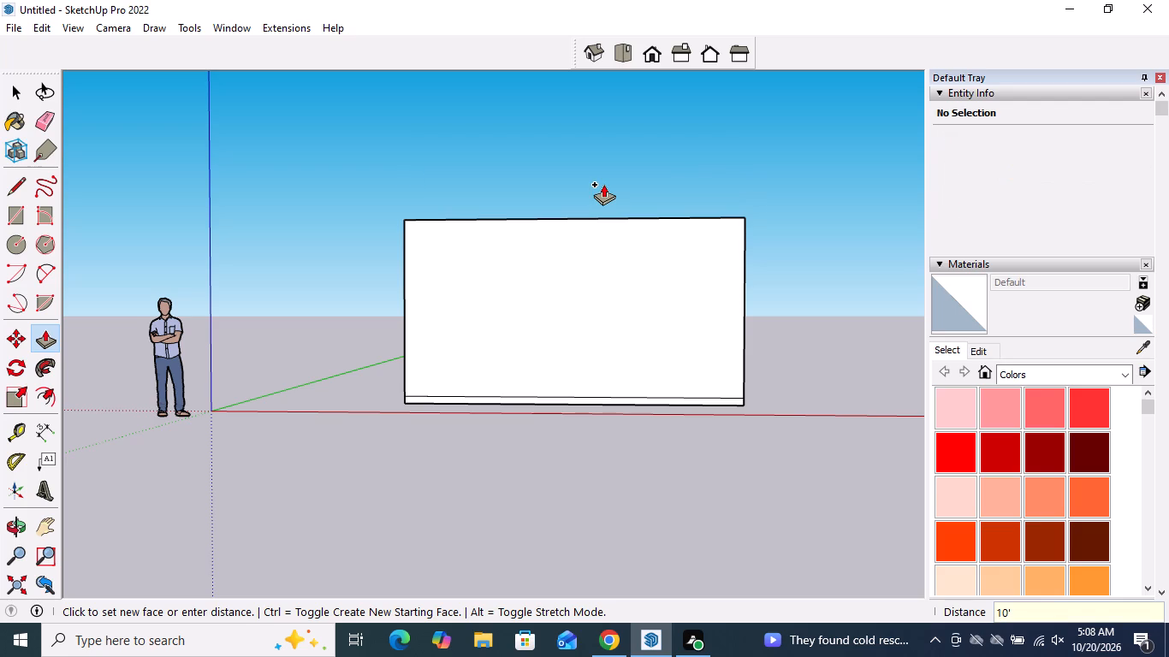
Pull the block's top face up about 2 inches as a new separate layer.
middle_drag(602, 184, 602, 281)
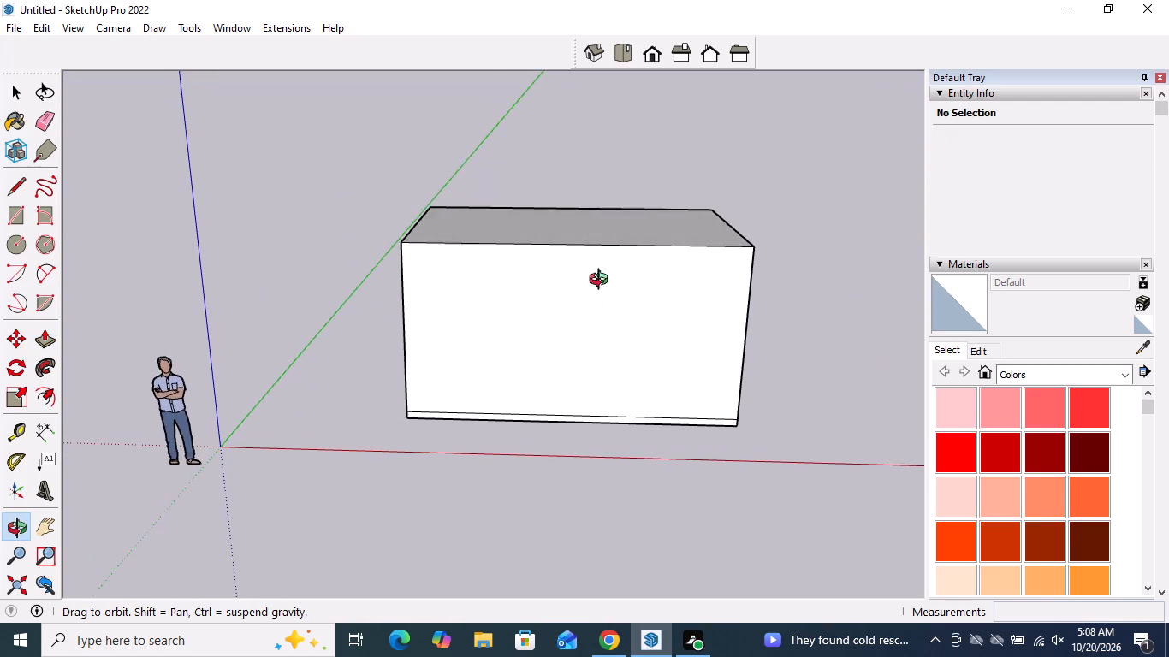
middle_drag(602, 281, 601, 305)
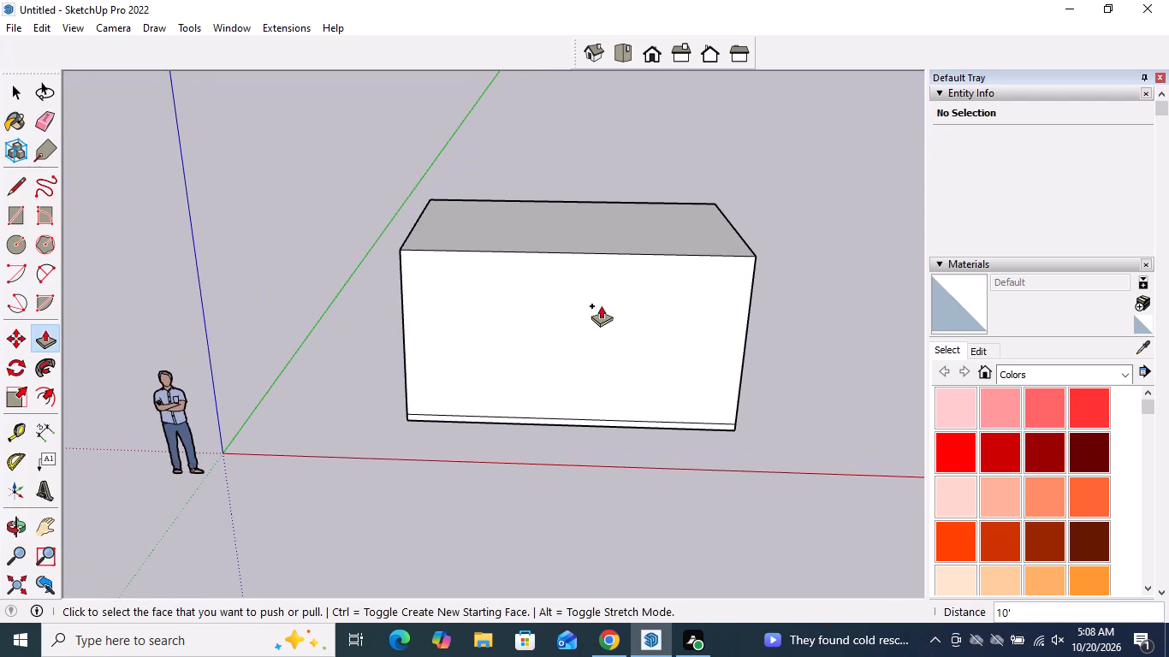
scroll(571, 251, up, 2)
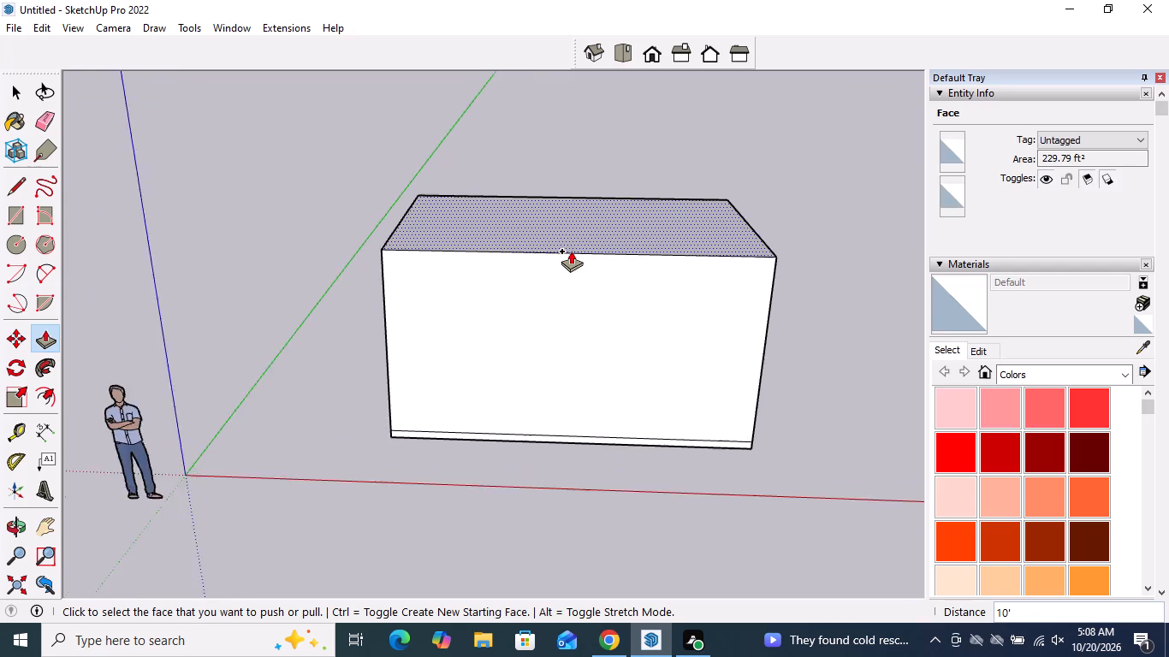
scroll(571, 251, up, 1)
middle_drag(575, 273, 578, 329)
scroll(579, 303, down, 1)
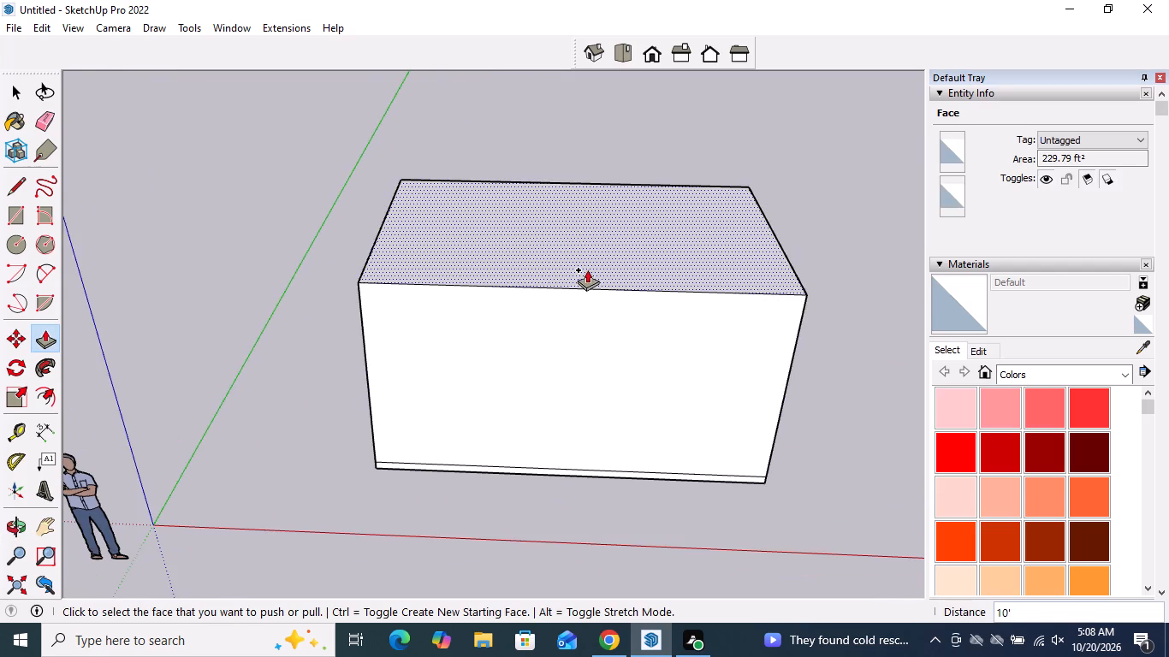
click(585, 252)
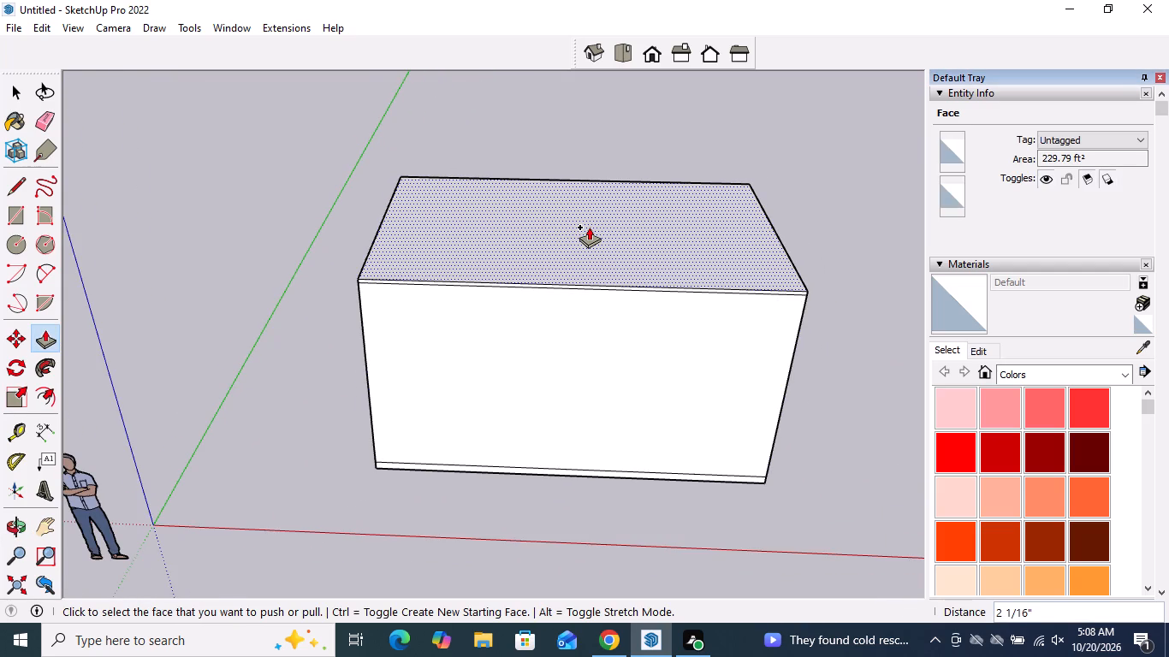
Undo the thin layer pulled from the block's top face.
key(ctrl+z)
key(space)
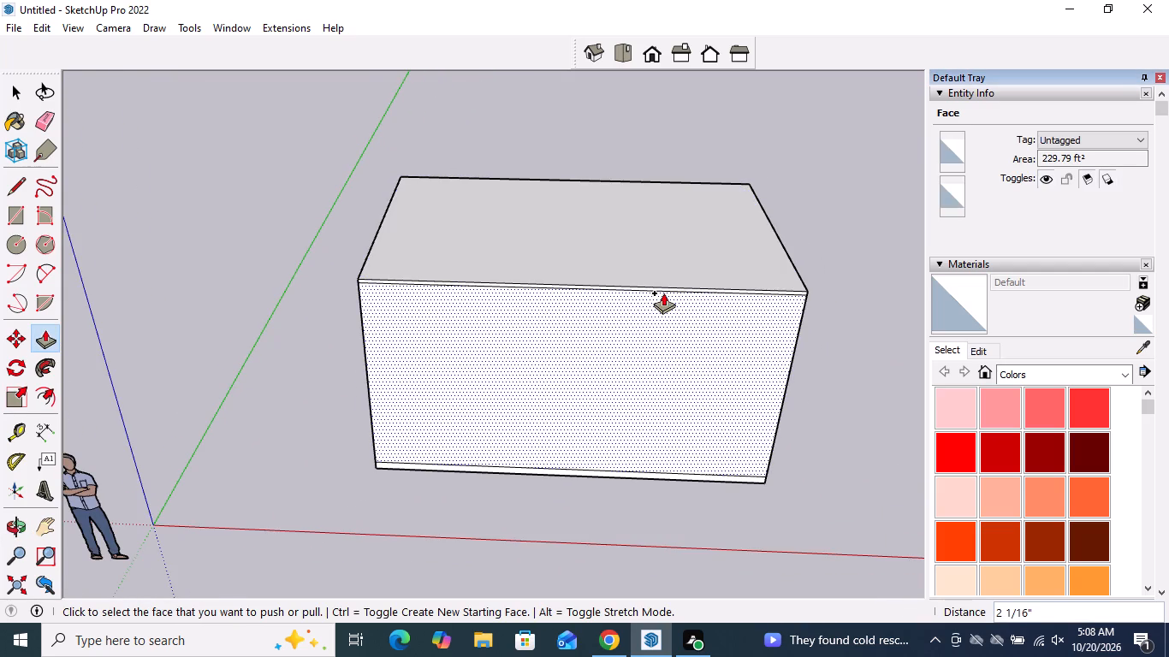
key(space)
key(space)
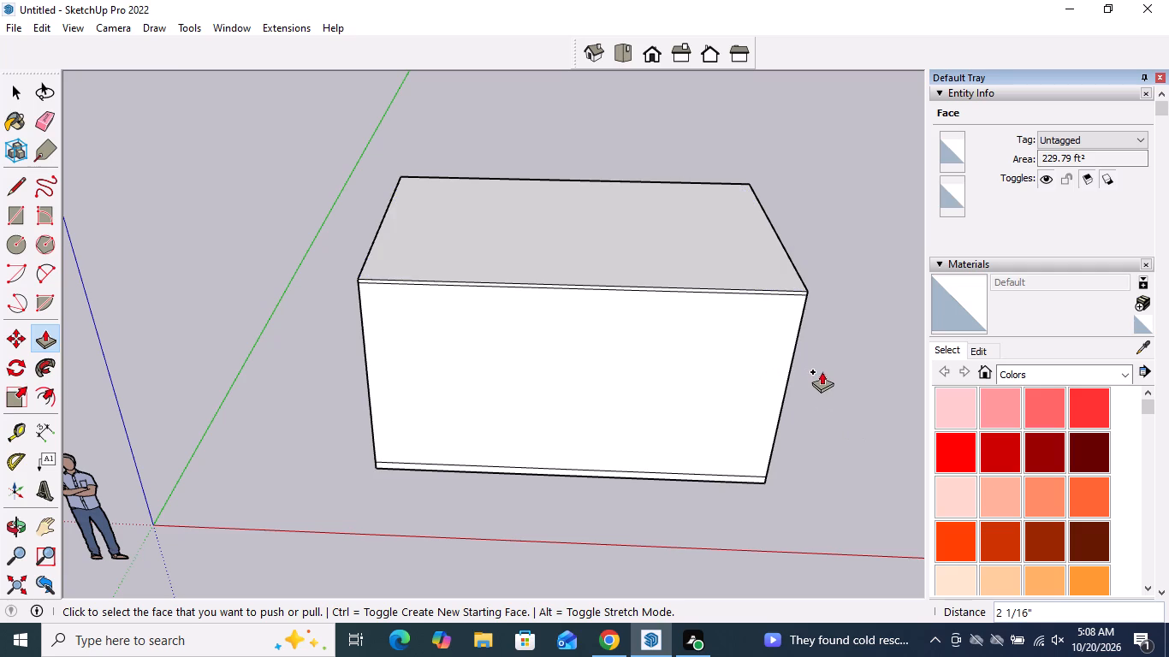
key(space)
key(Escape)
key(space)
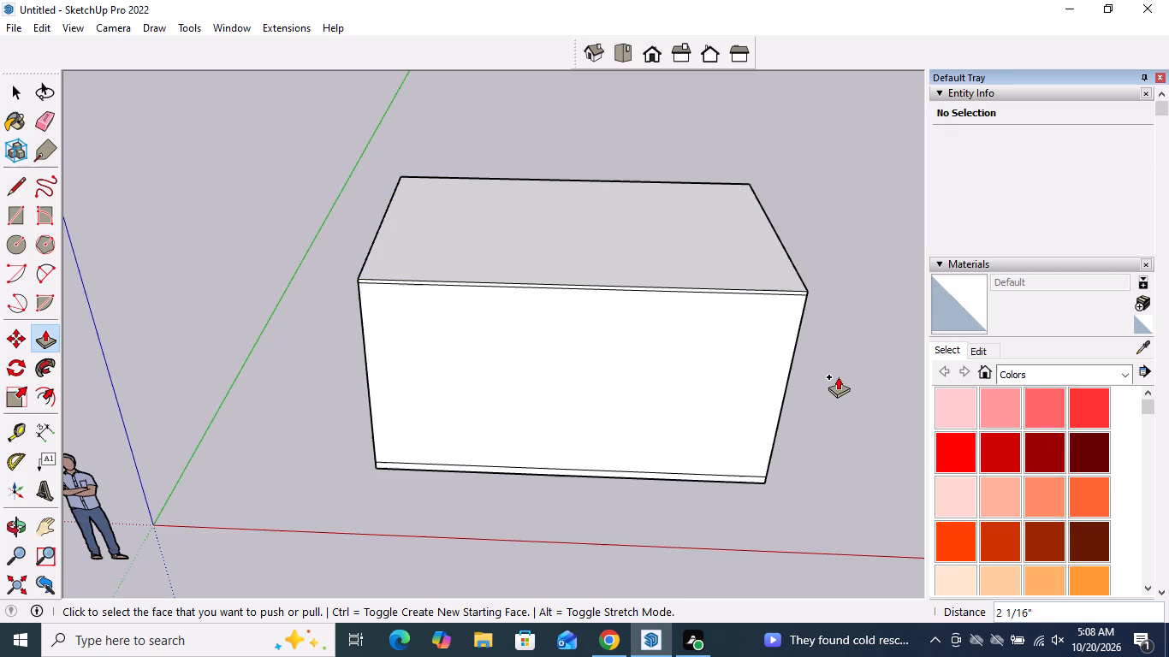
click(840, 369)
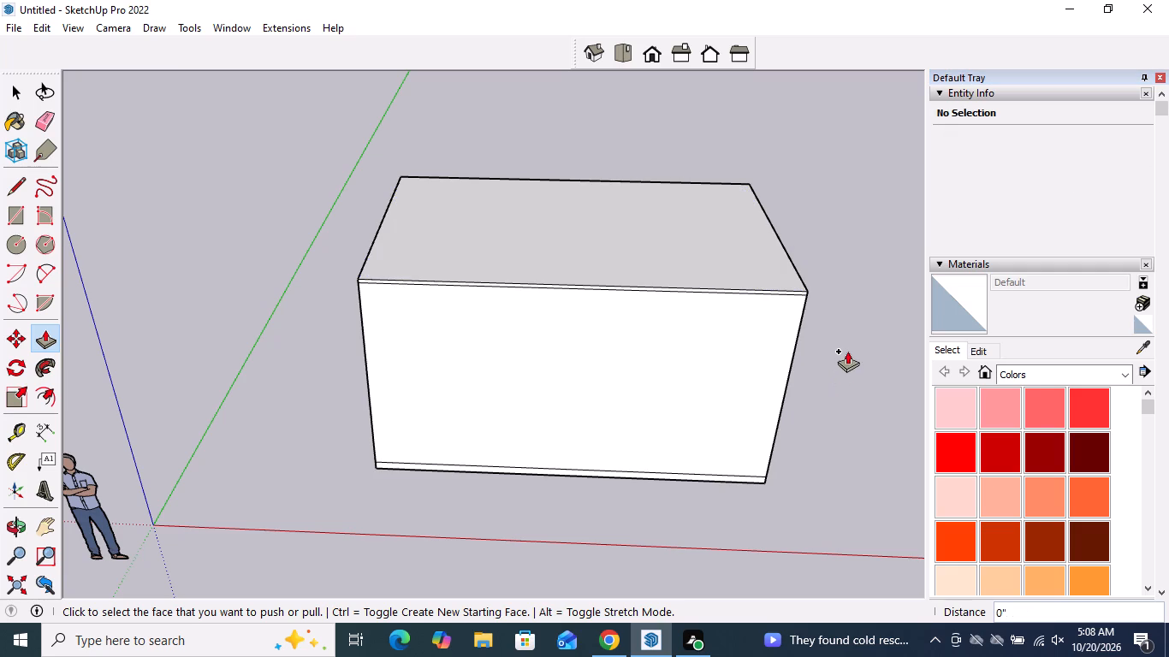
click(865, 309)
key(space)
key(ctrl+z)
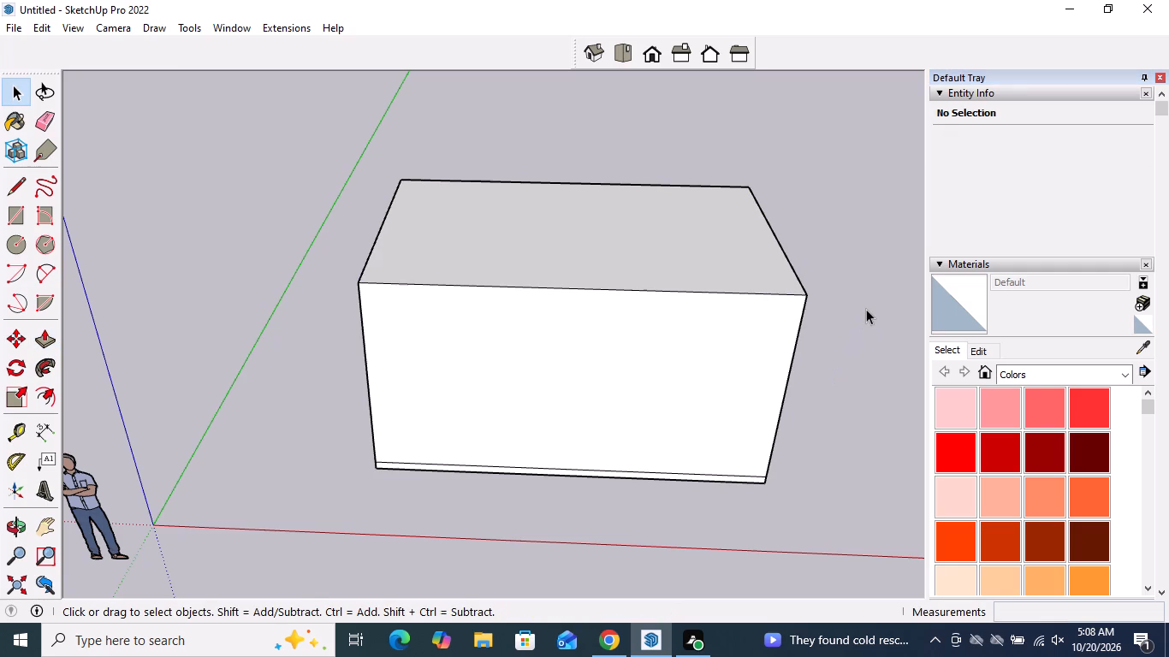
Push/Pull the block's top face up 6" as a new starting face to add a floor slab.
click(46, 338)
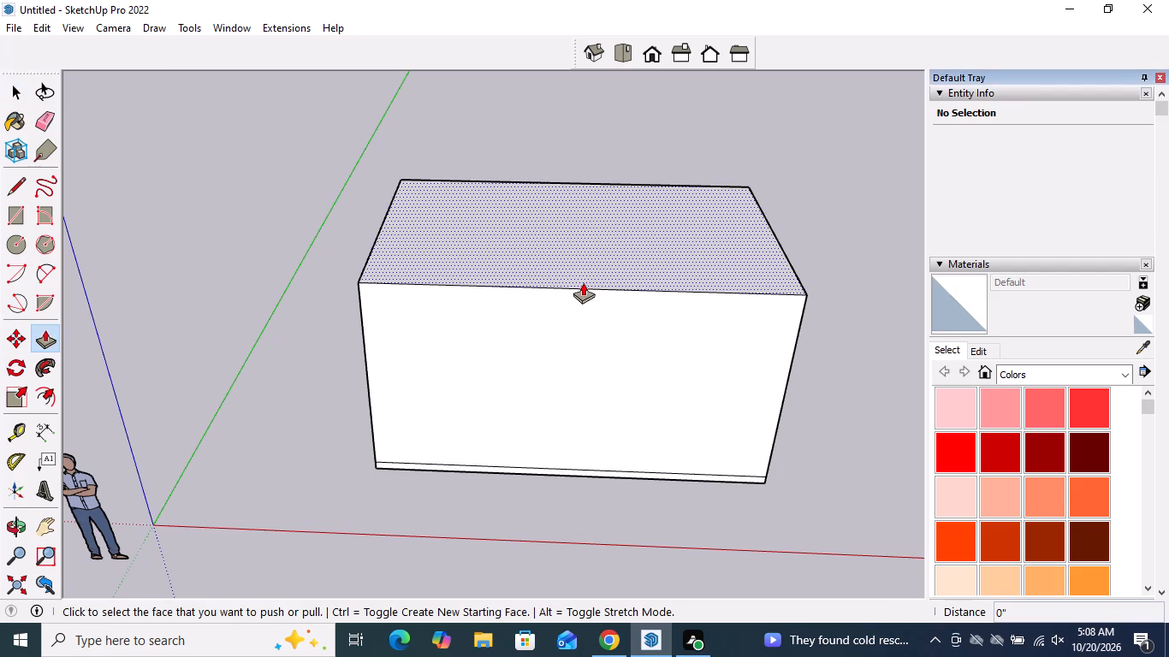
click(583, 263)
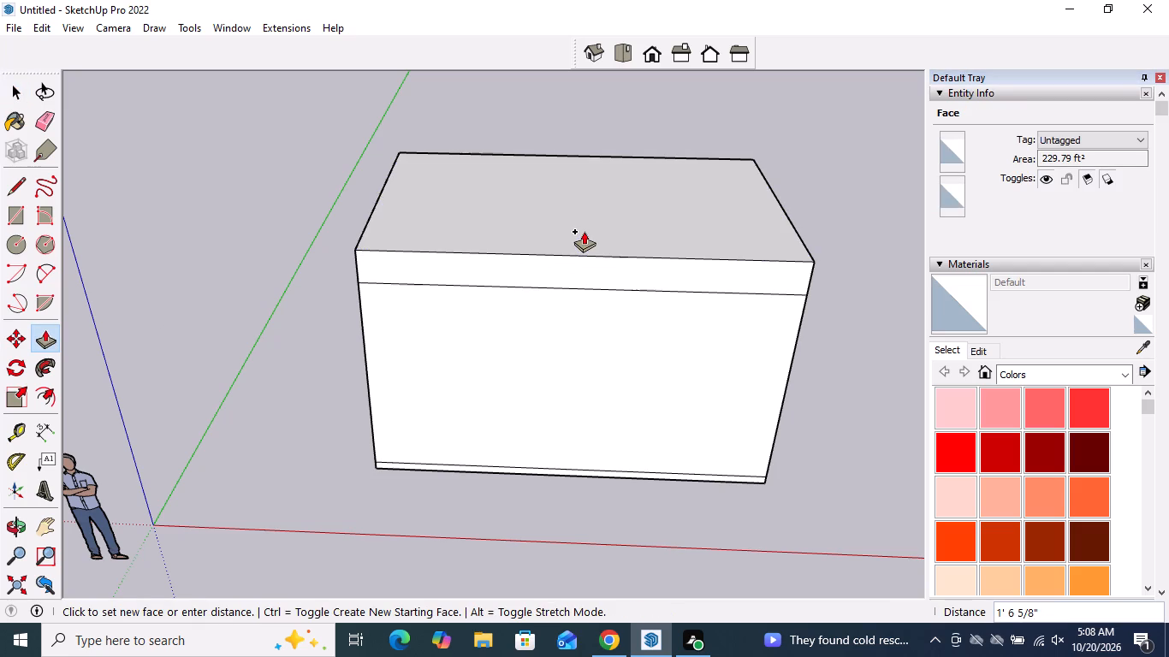
key(6)
key(shift+quotedbl)
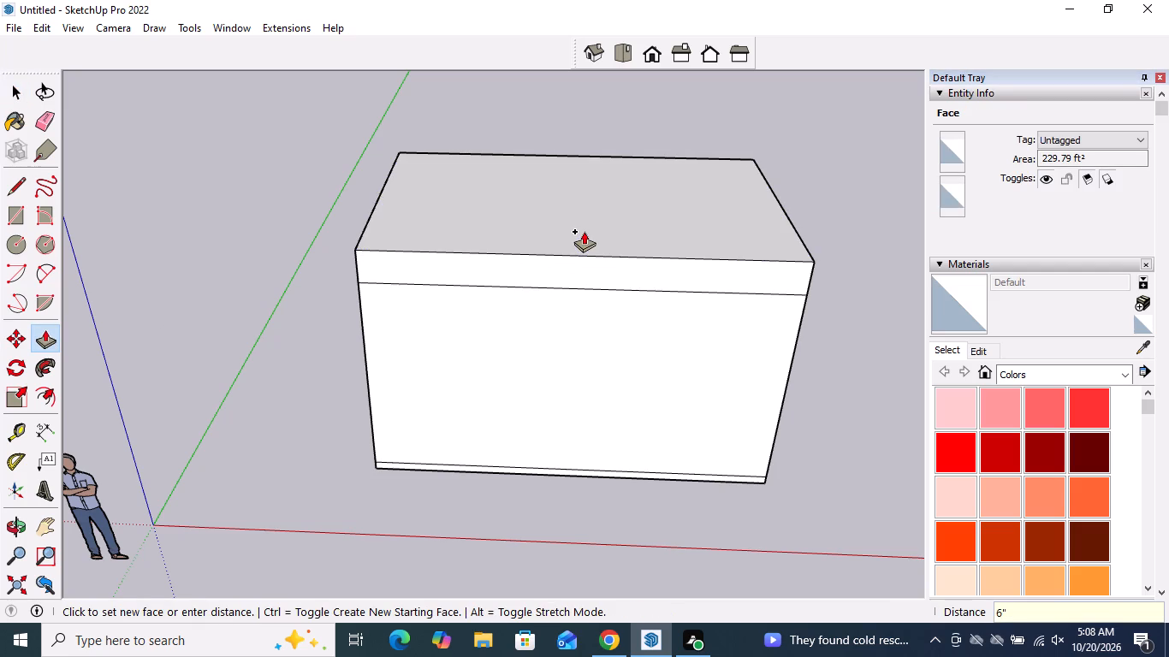
key(Return)
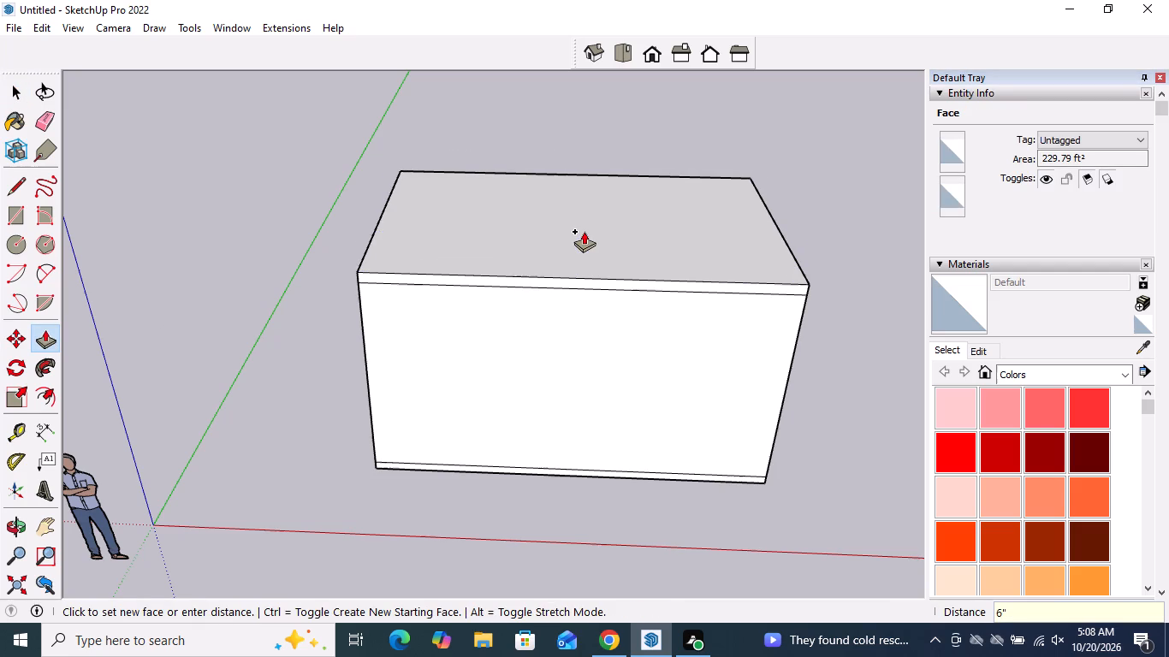
Push/Pull the new slab's top face up 10' to stack a second storey on it.
click(587, 242)
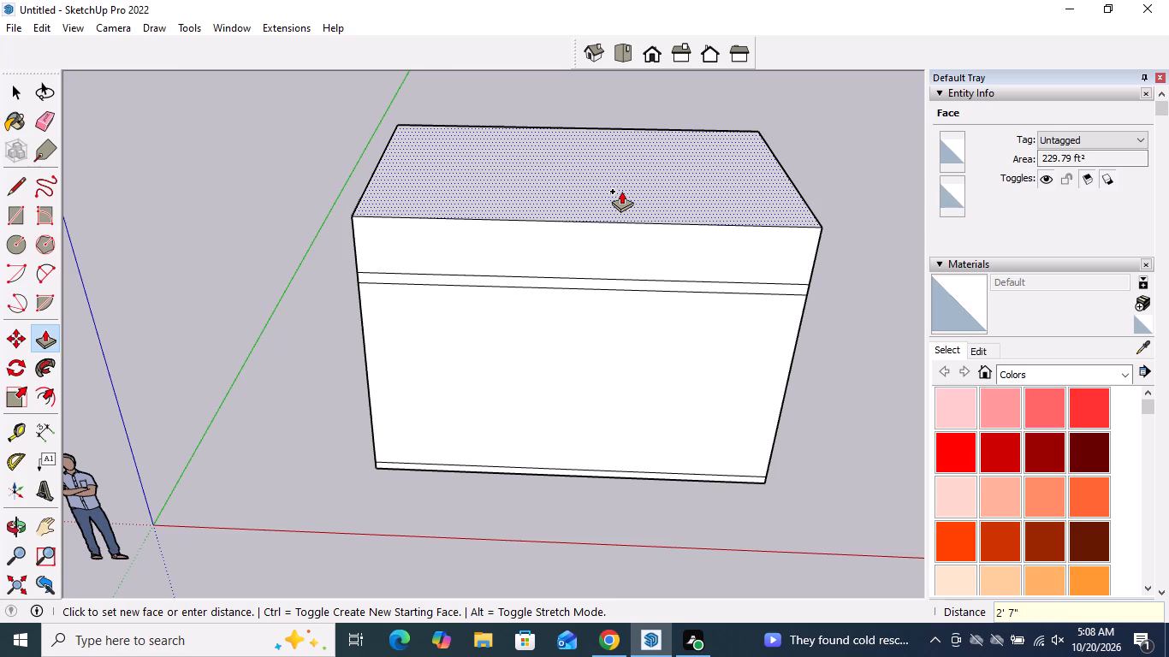
text(10)
key(apostrophe)
key(Return)
key(space)
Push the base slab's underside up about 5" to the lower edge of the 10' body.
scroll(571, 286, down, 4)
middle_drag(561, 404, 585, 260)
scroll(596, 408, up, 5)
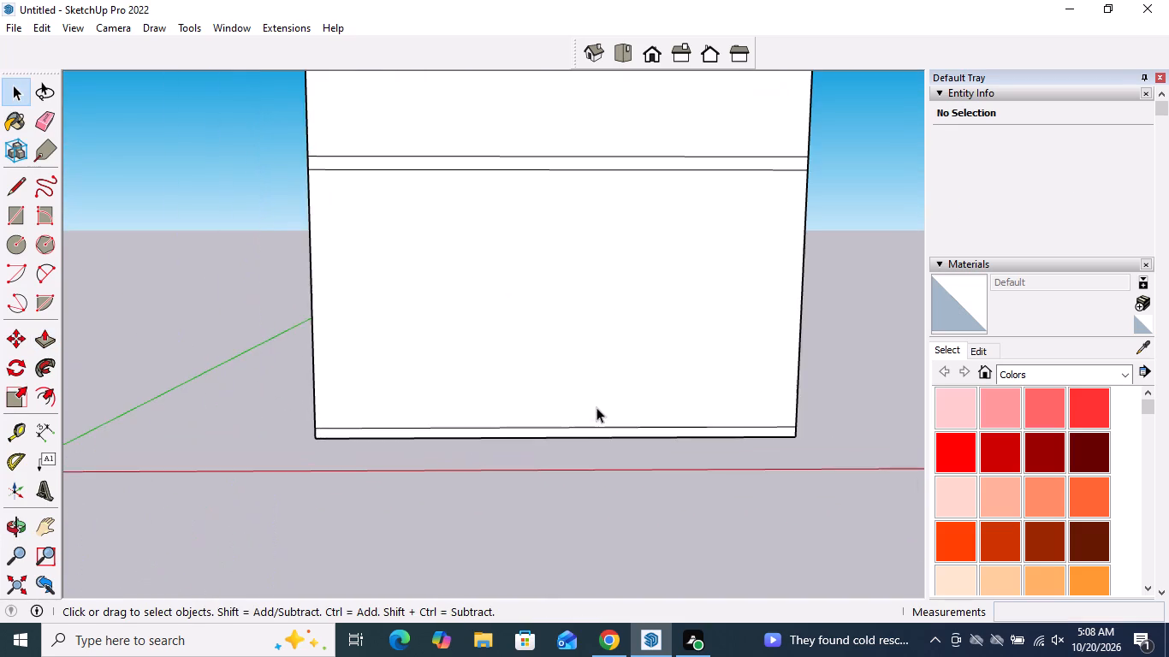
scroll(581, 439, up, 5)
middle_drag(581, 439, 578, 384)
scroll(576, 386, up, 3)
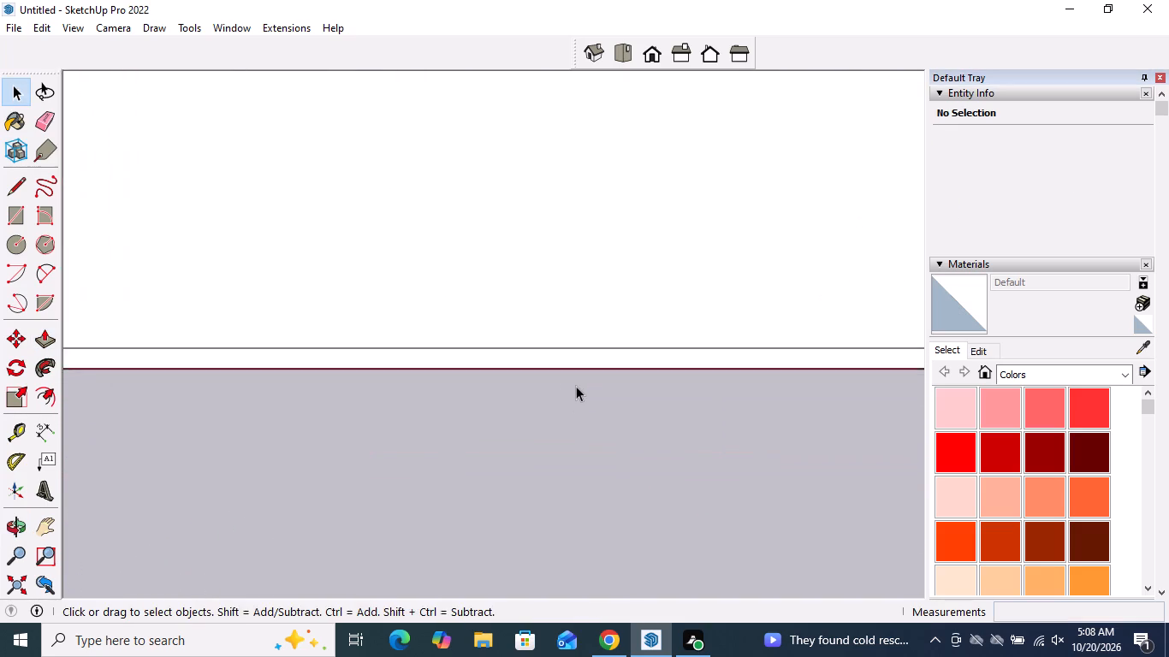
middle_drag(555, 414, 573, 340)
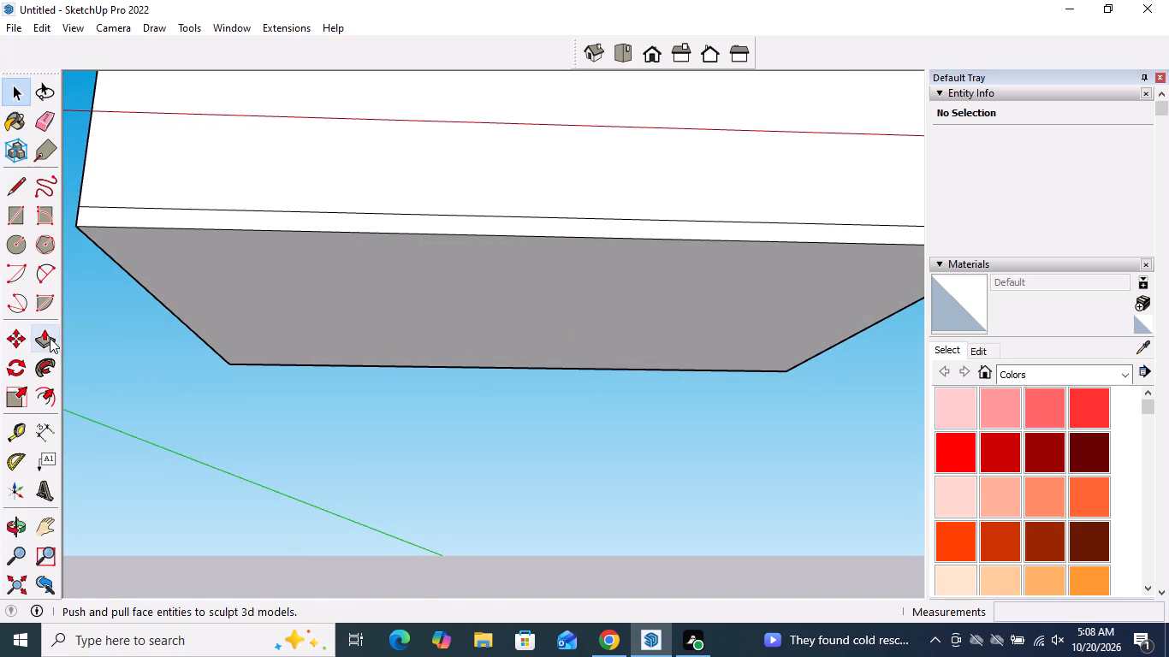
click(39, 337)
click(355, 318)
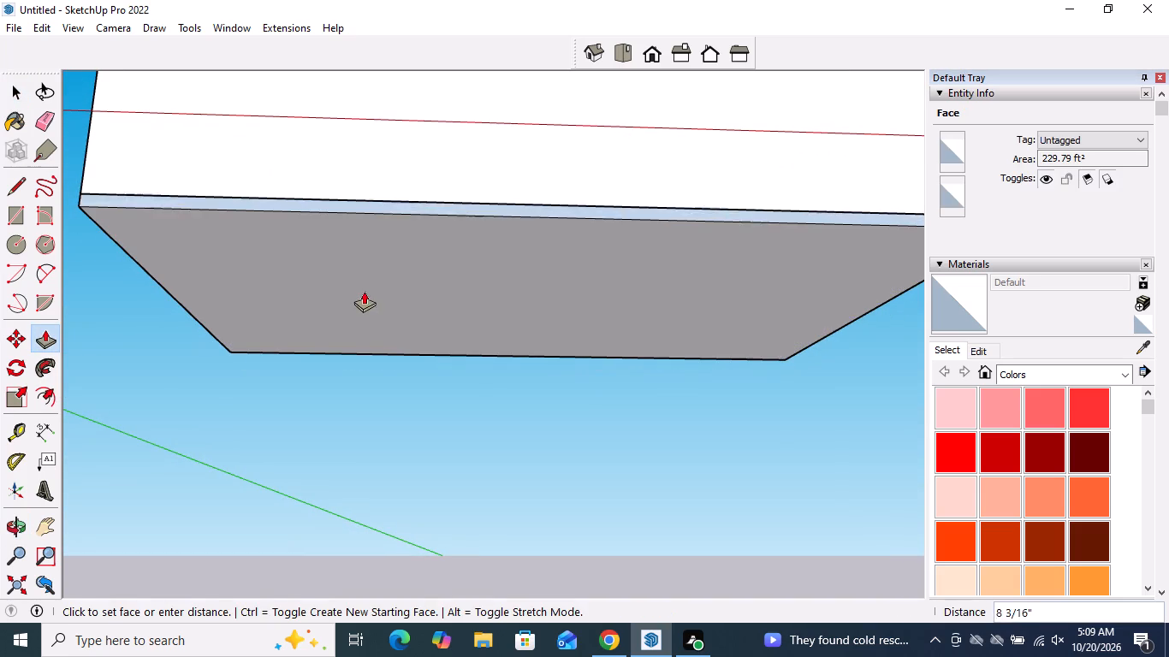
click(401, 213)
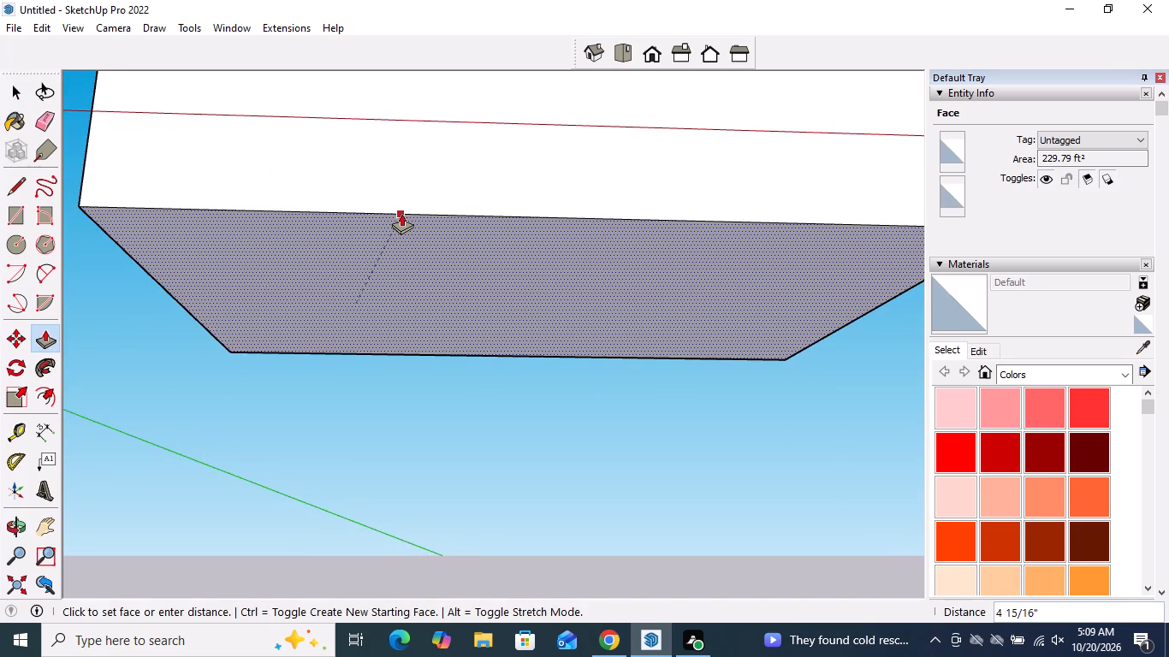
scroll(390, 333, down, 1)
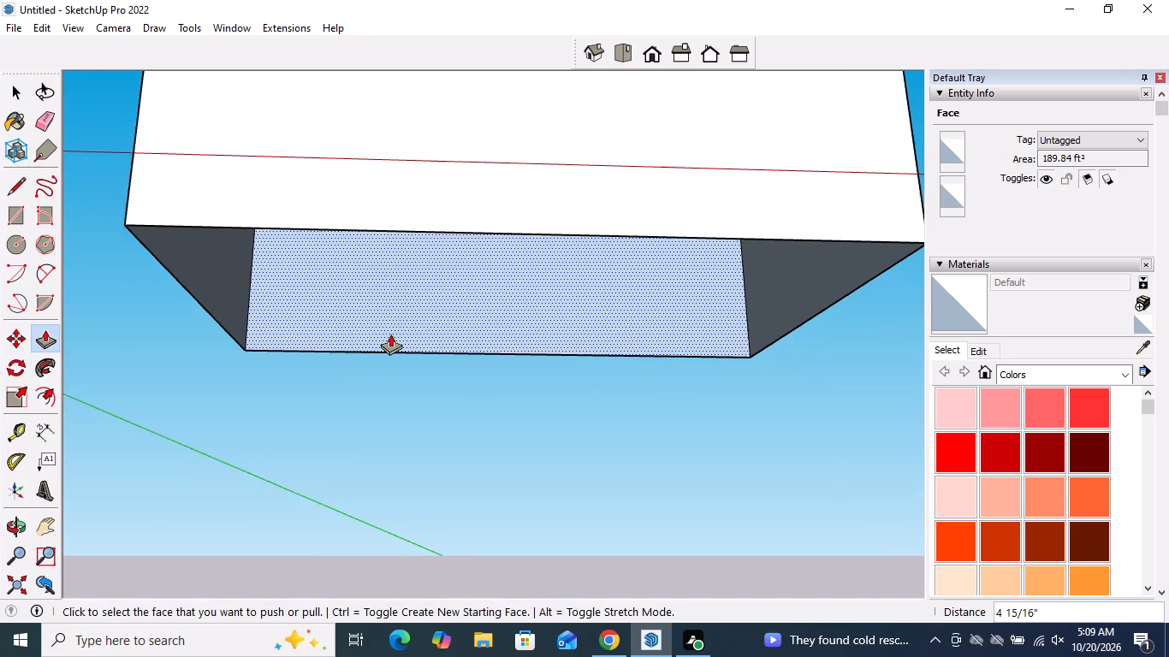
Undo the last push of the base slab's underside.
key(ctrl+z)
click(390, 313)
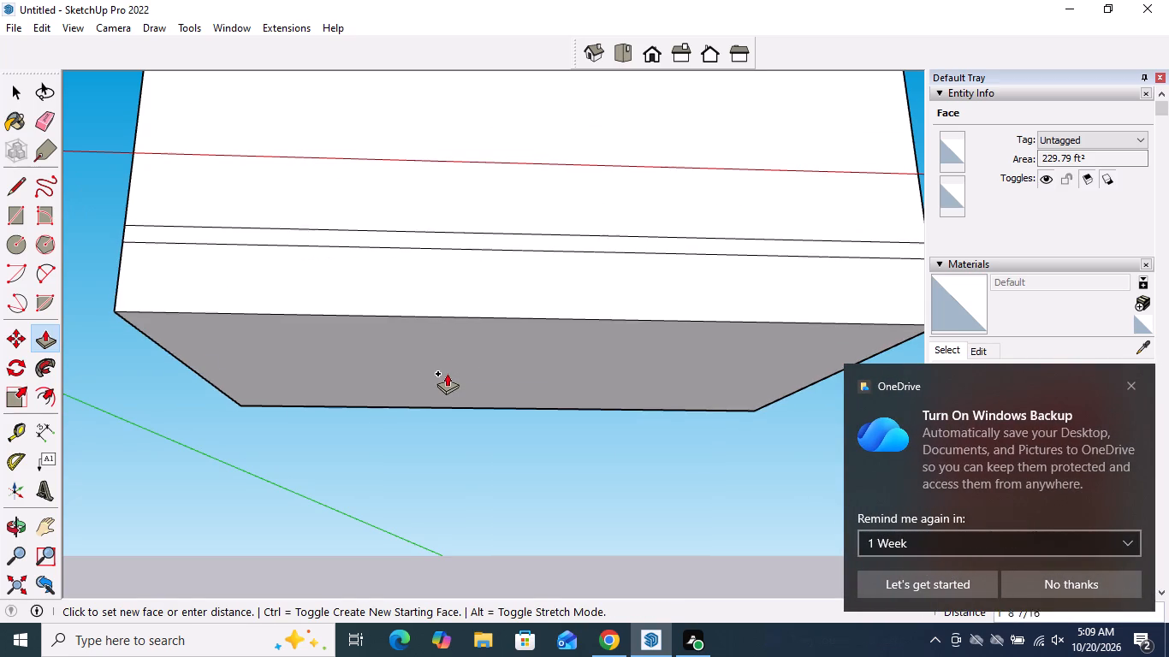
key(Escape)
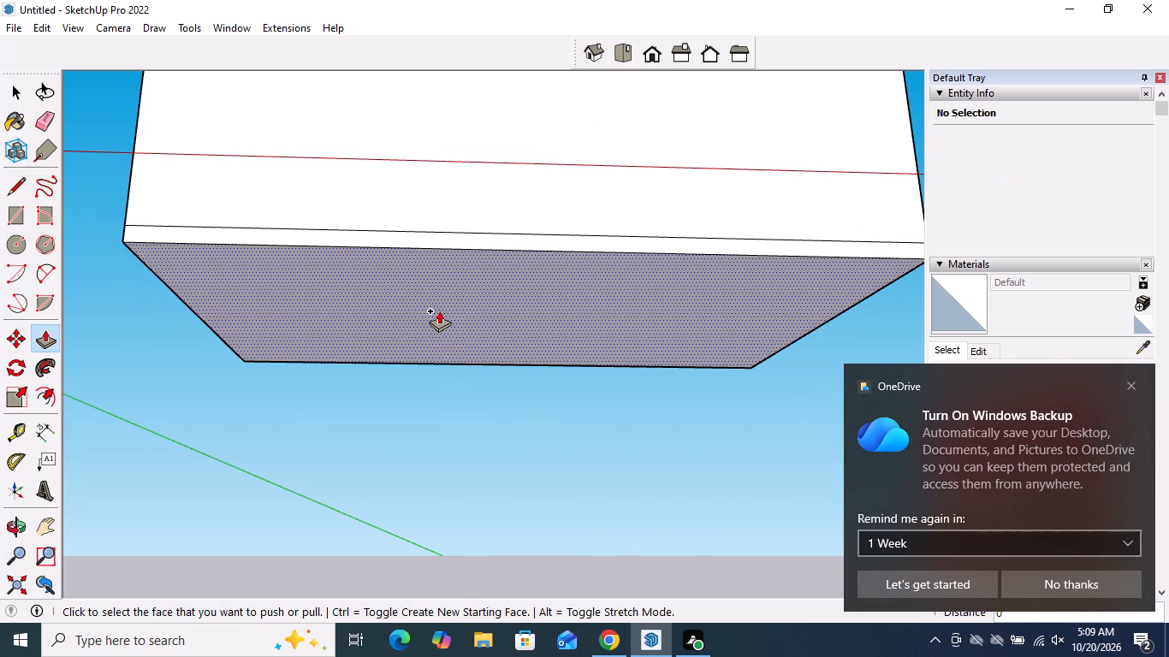
Push the base slab's underside up about 5" to the body's lower edge to remove the slab.
click(439, 311)
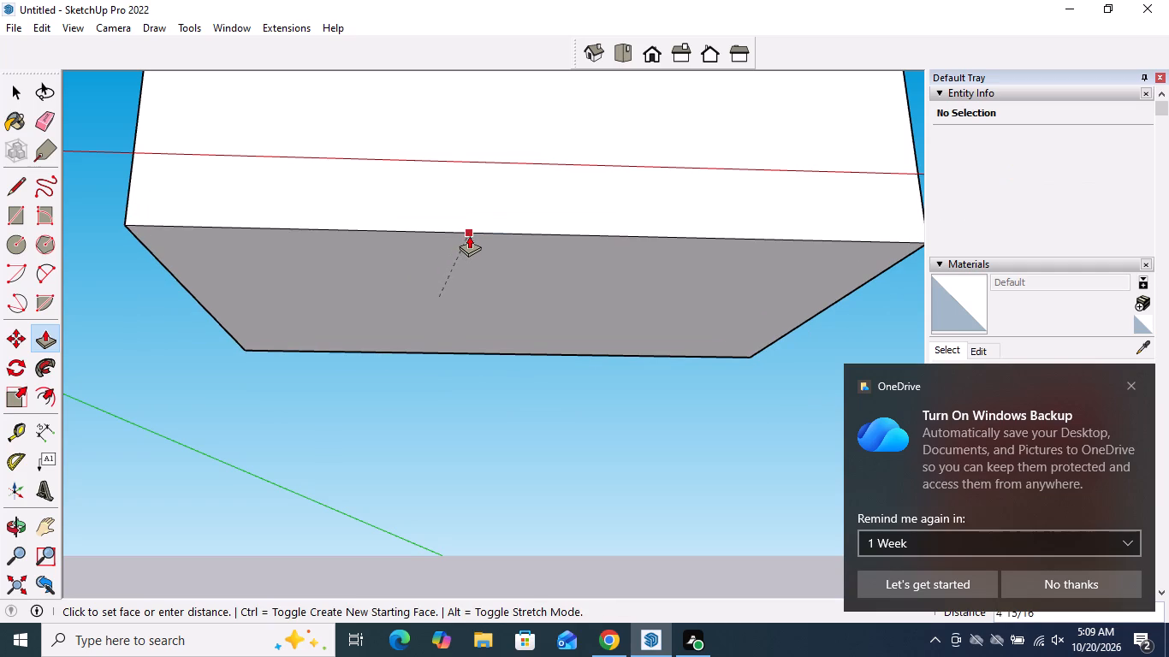
click(469, 235)
Draw a short line along the body's lower front edge from its corner to close the open bottom with a face.
click(18, 175)
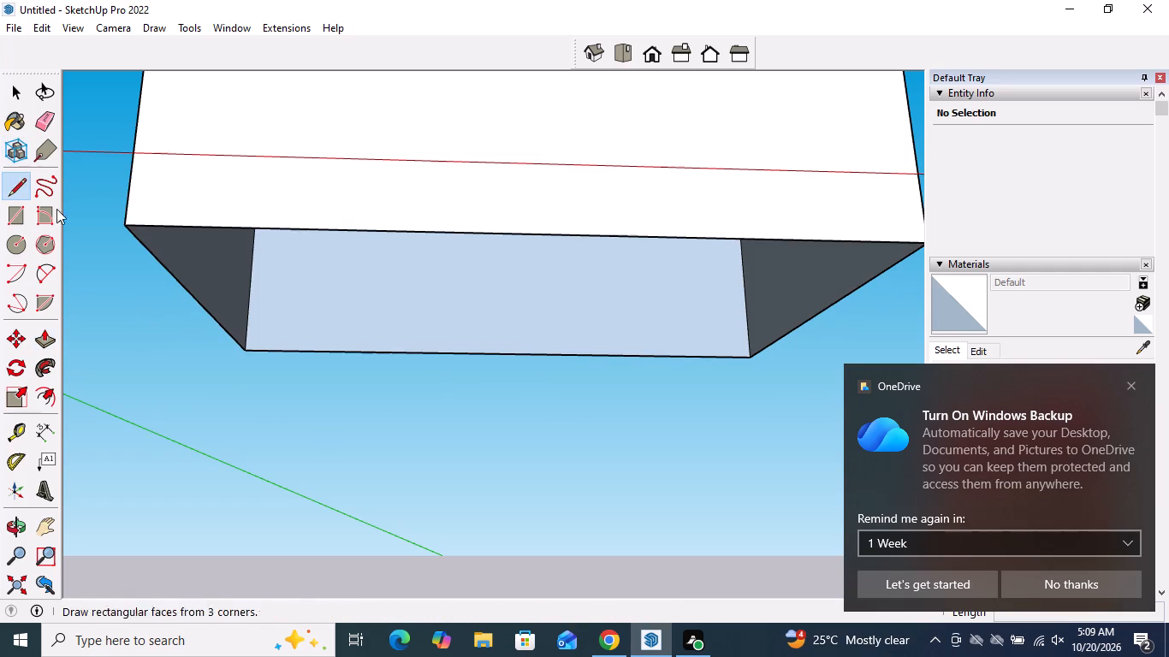
click(122, 229)
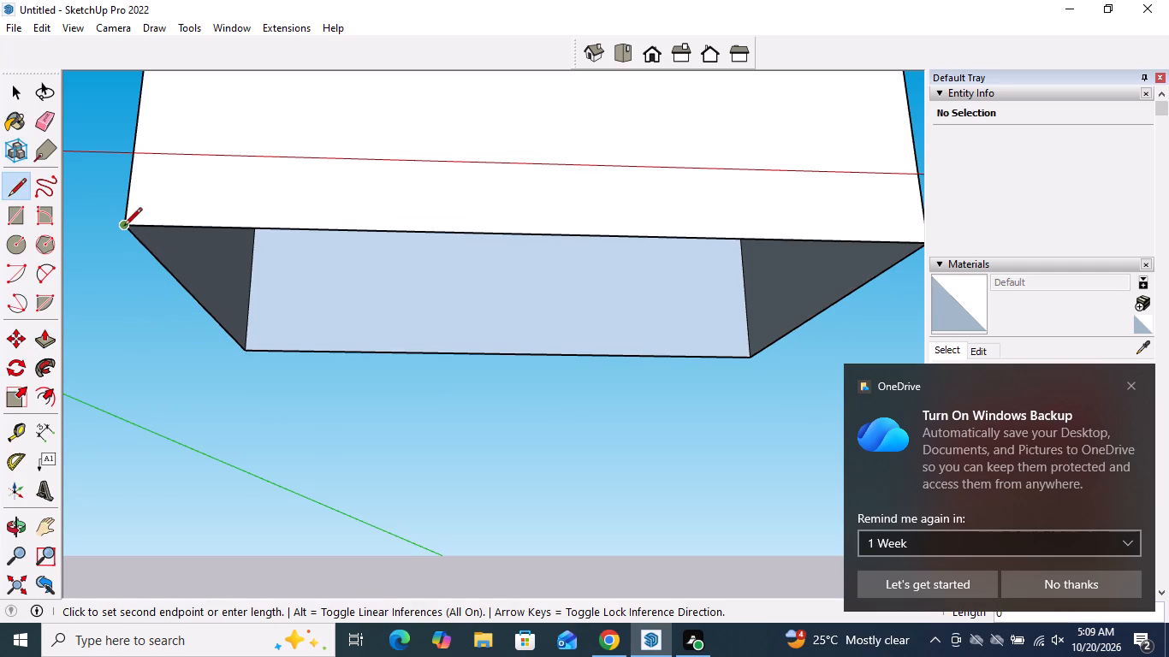
click(139, 226)
key(space)
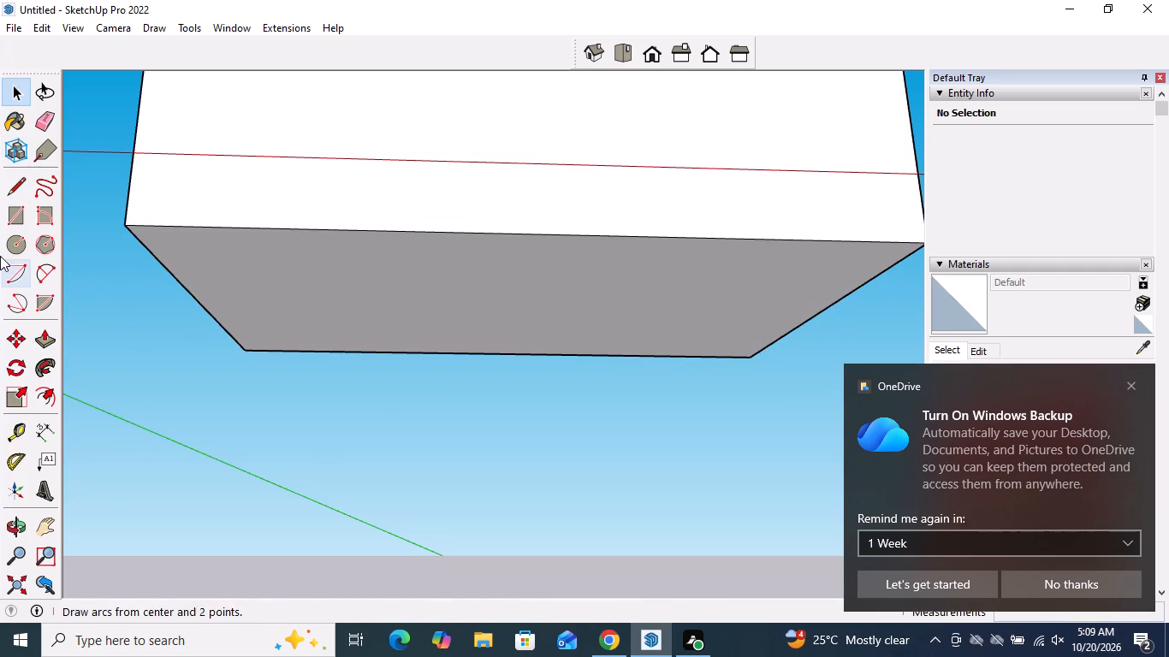
Push/Pull the bottom face down 6" as a new starting face to form a new base slab.
click(48, 342)
click(313, 281)
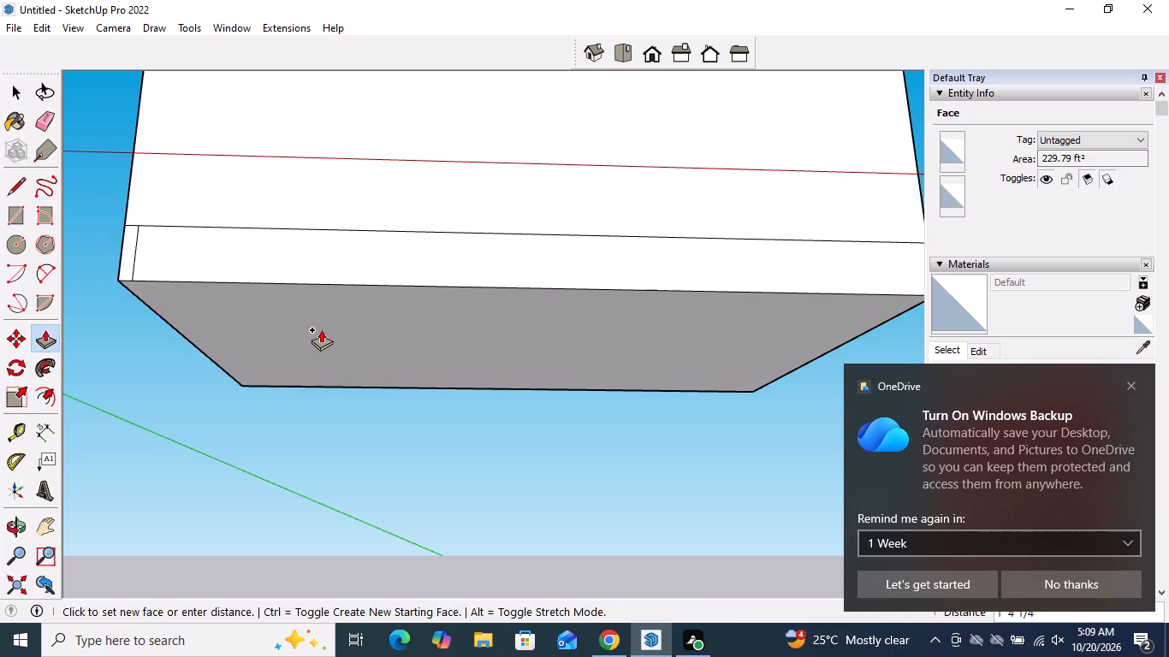
key(6)
key(shift+quotedbl)
key(Return)
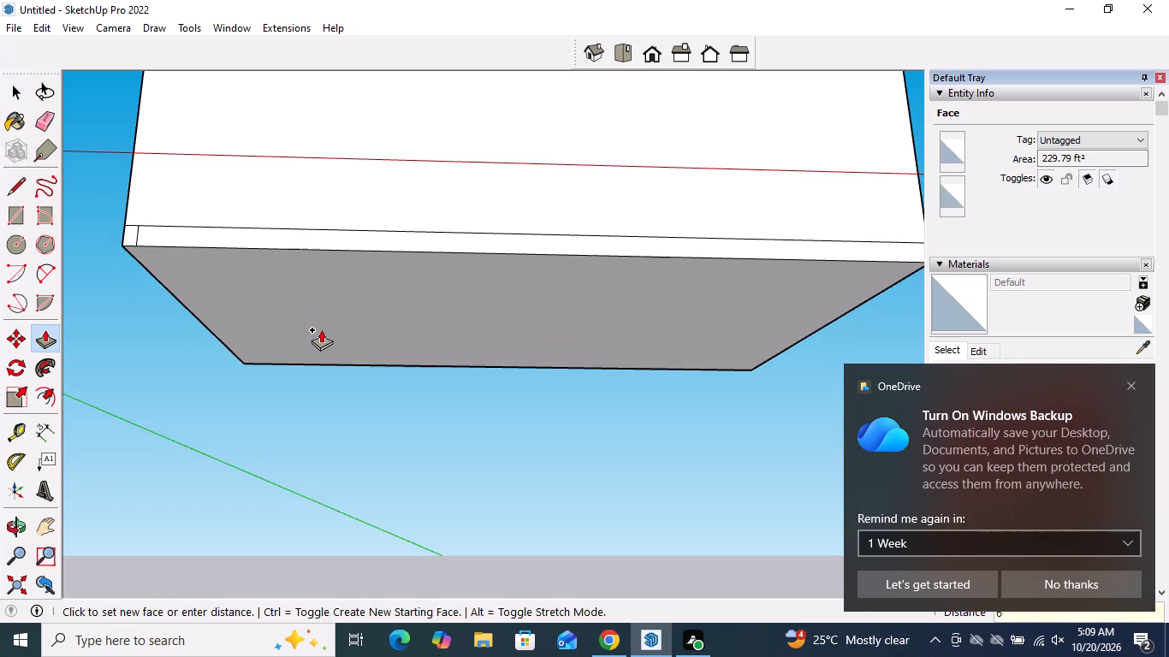
key(space)
Erase the stray short vertical line near the corner of the new base slab's front face.
click(49, 141)
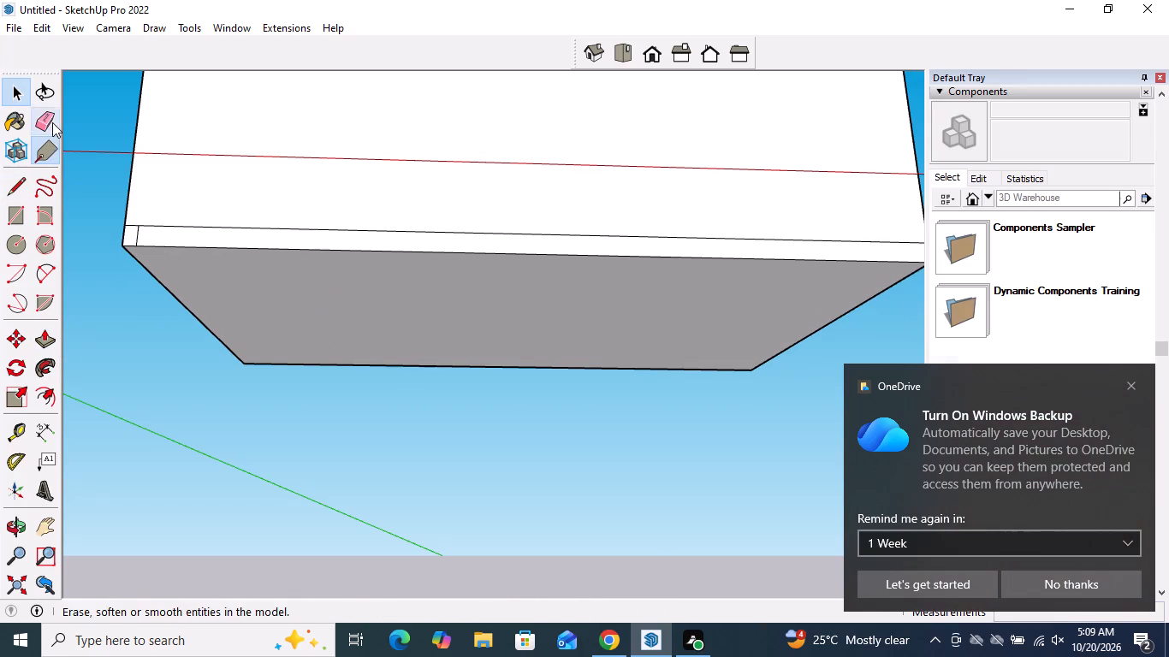
click(51, 120)
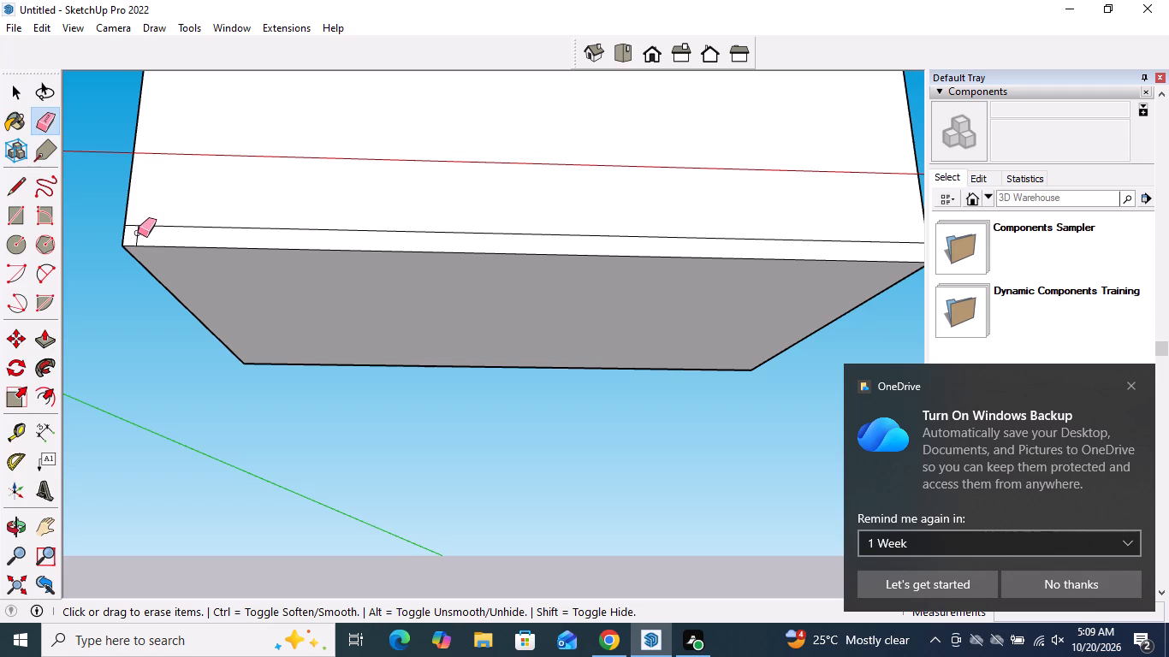
click(138, 233)
key(space)
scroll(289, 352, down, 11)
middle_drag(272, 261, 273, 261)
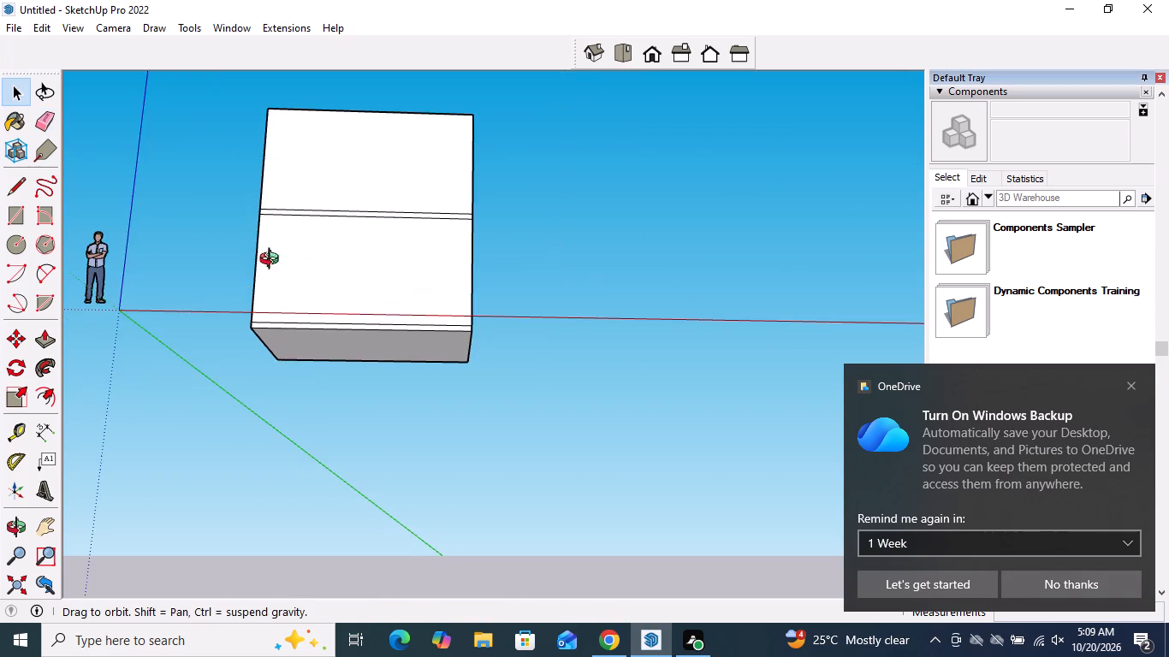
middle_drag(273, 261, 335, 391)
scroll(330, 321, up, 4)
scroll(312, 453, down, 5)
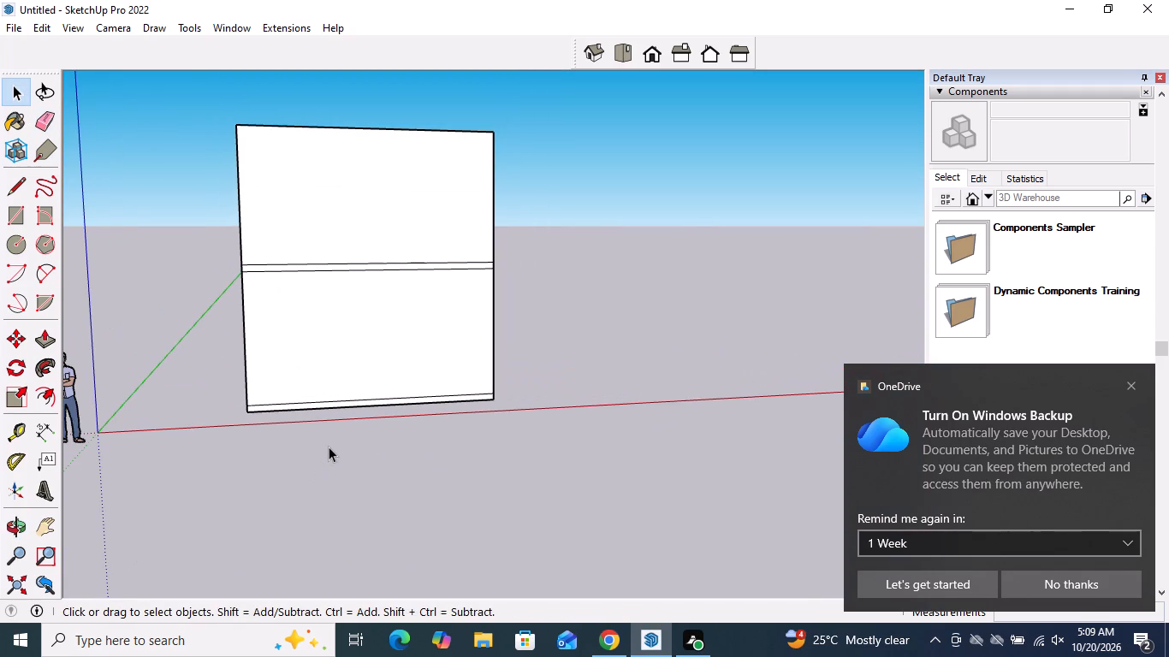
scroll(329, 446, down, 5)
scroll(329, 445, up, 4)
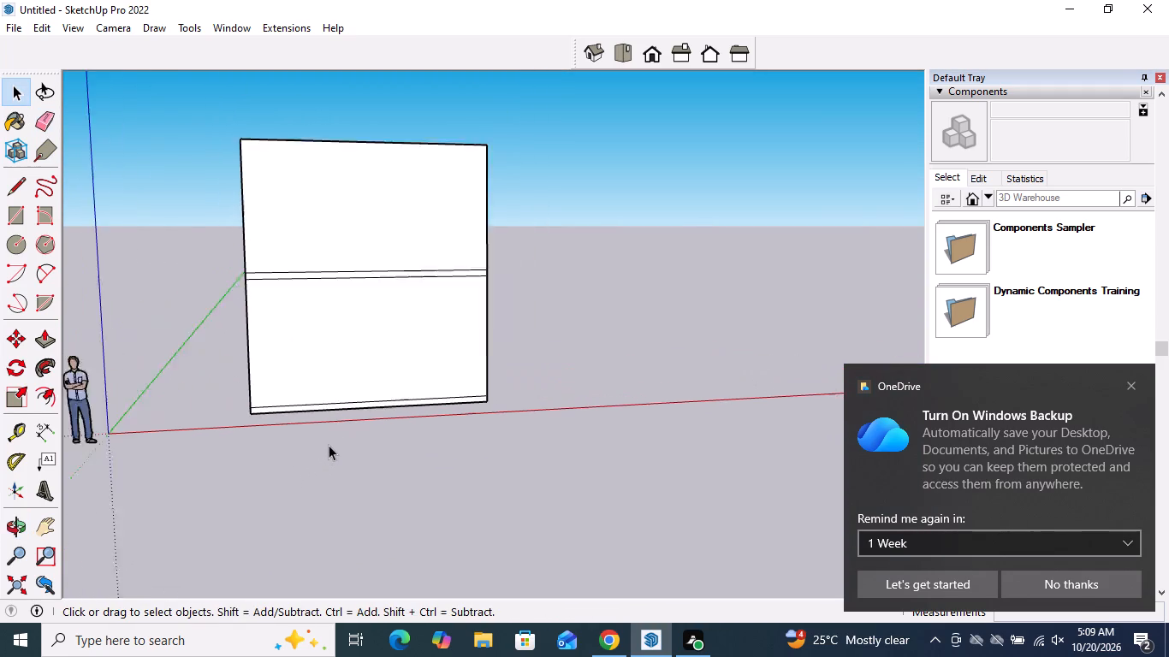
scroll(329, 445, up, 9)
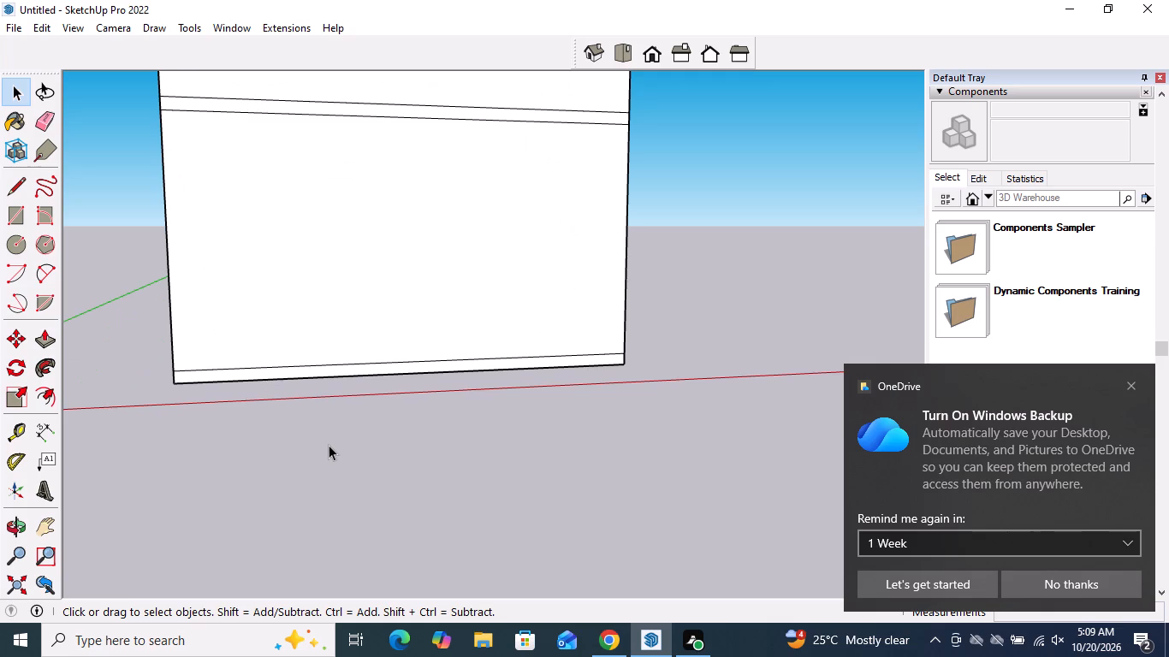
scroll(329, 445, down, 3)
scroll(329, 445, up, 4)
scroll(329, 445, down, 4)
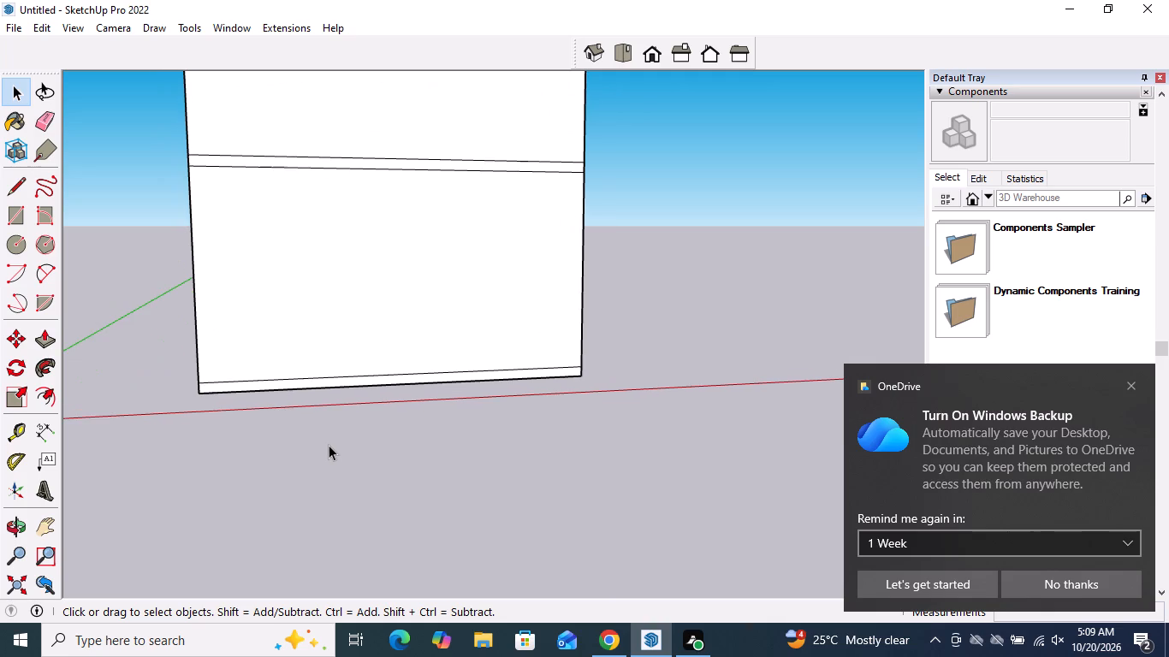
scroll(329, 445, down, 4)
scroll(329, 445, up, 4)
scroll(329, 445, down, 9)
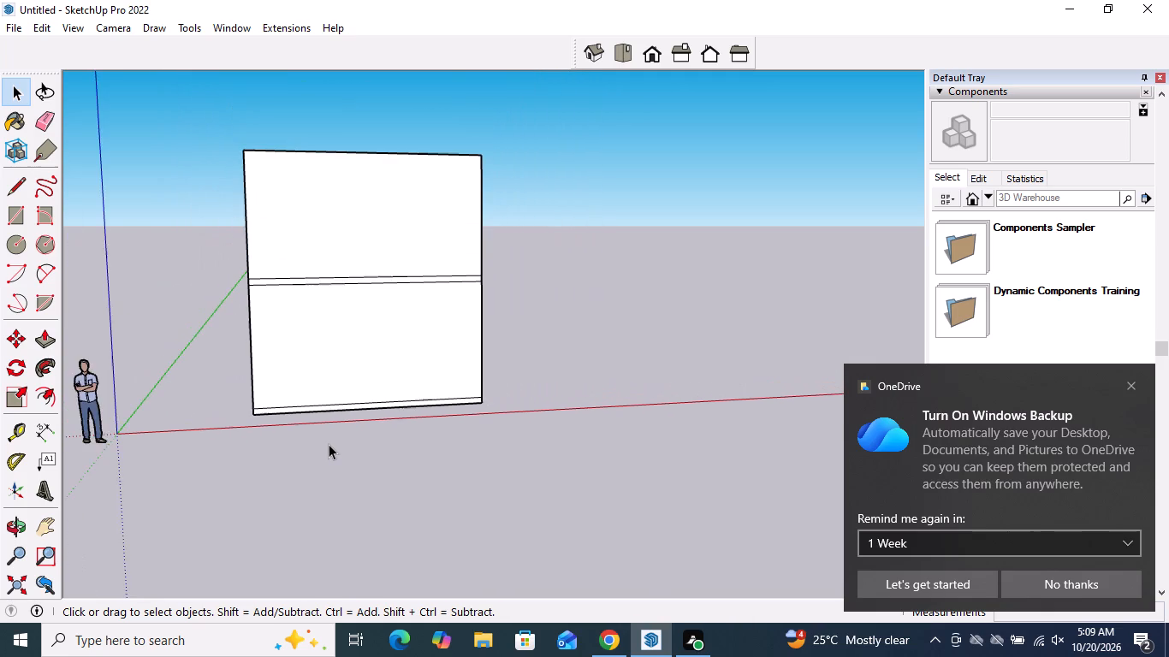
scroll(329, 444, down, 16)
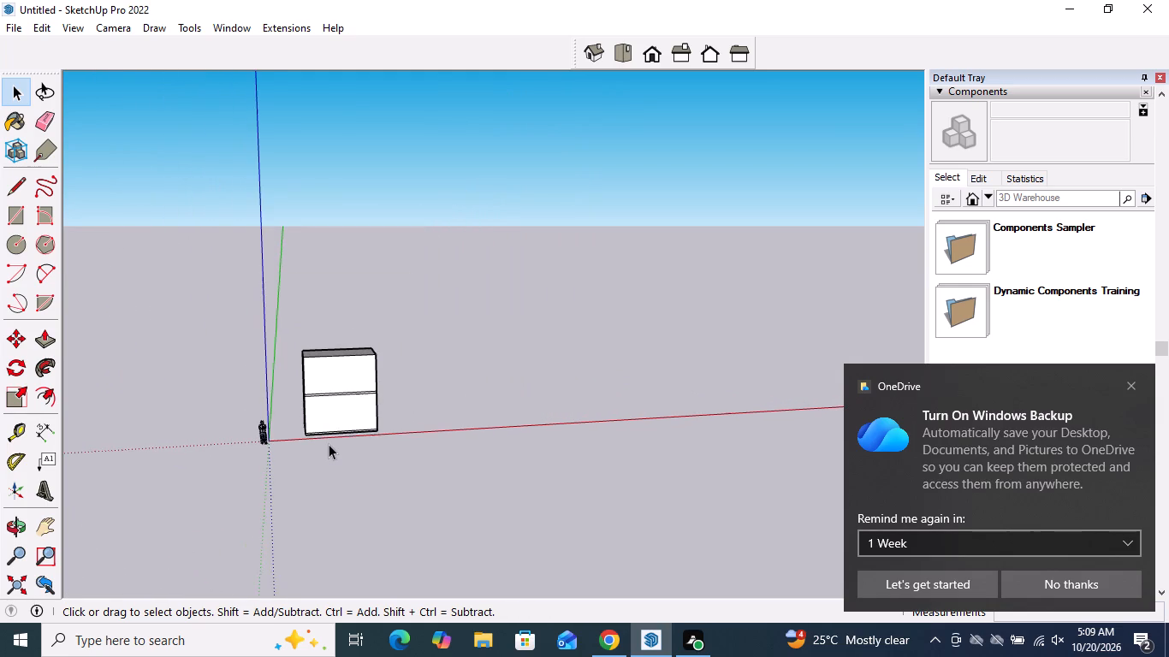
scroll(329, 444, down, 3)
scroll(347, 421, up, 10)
Select the entire building mass and move it by its lower front corner about 69' away from the origin.
middle_drag(347, 419, 270, 445)
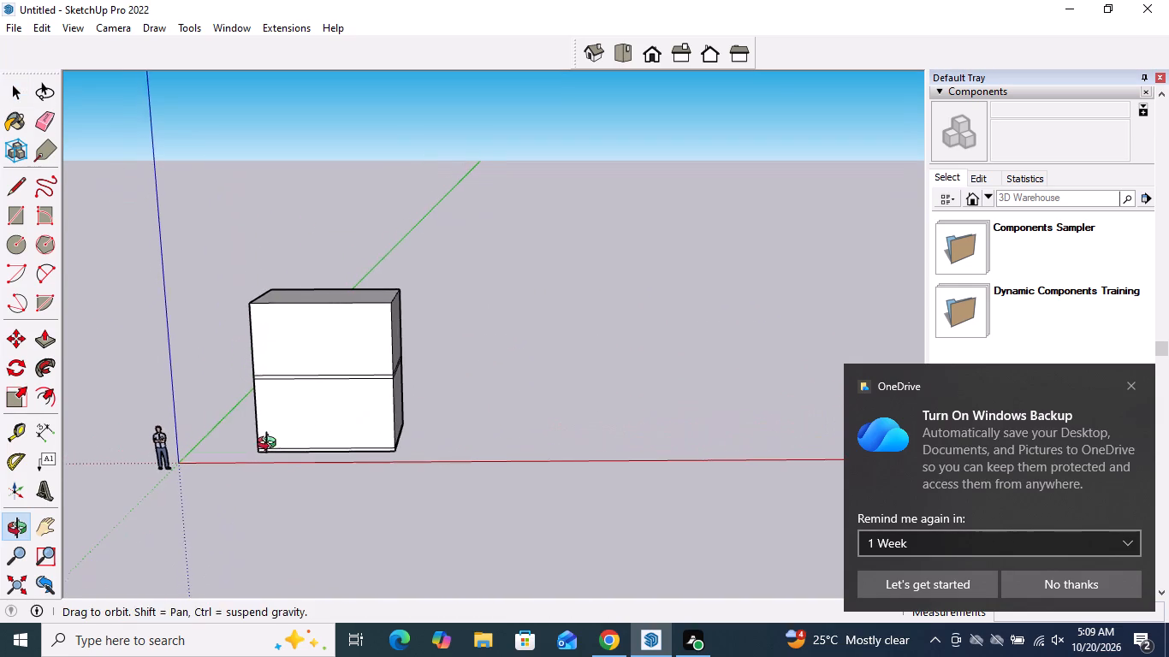
middle_drag(270, 445, 270, 445)
triple_click(328, 426)
click(328, 426)
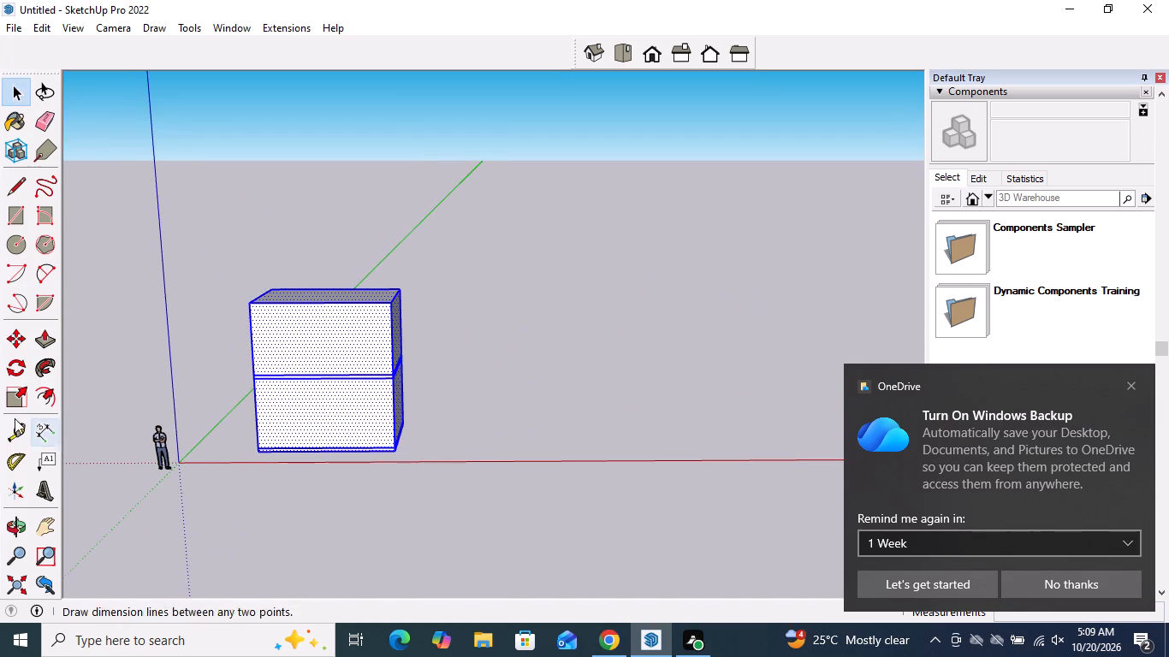
click(16, 346)
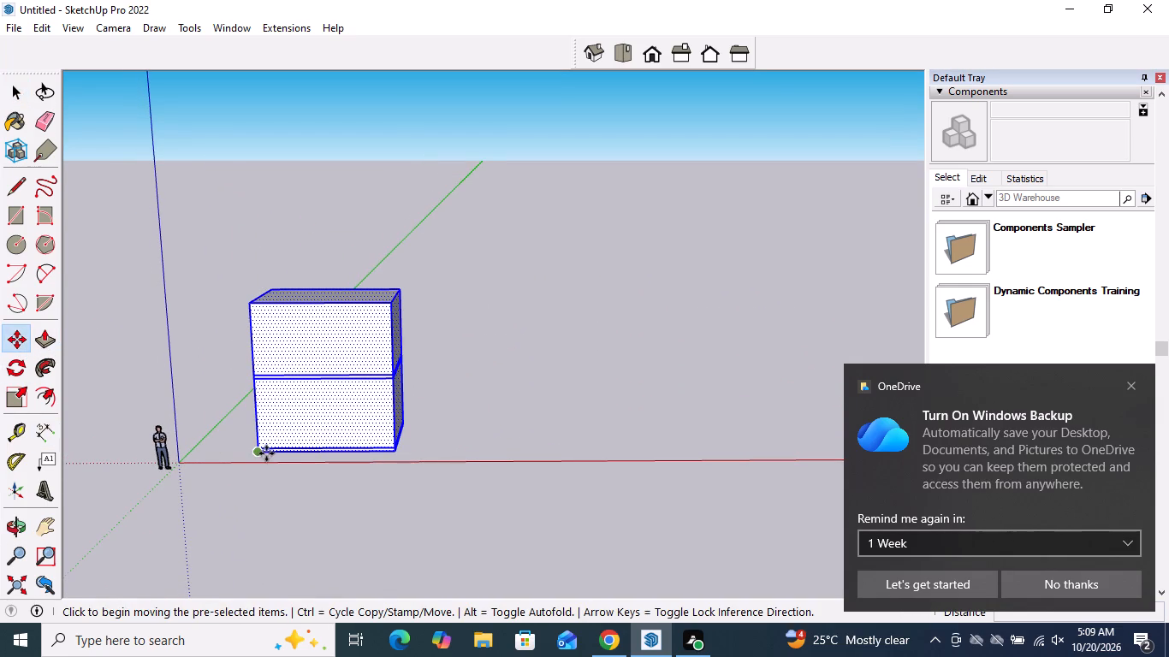
click(265, 453)
click(723, 247)
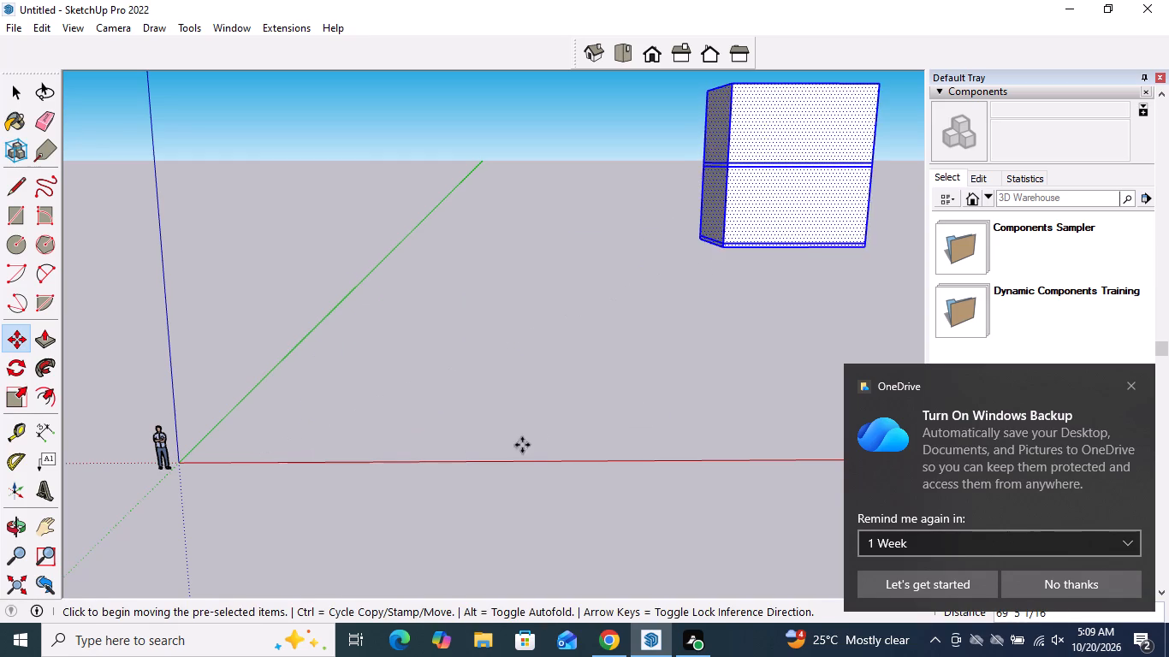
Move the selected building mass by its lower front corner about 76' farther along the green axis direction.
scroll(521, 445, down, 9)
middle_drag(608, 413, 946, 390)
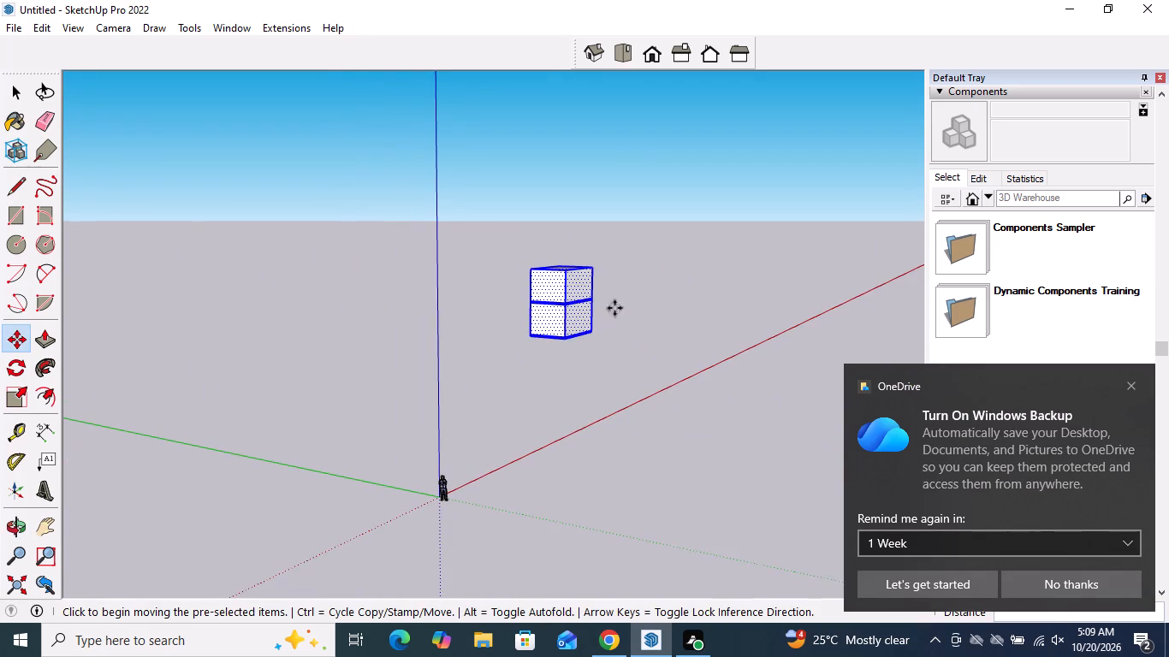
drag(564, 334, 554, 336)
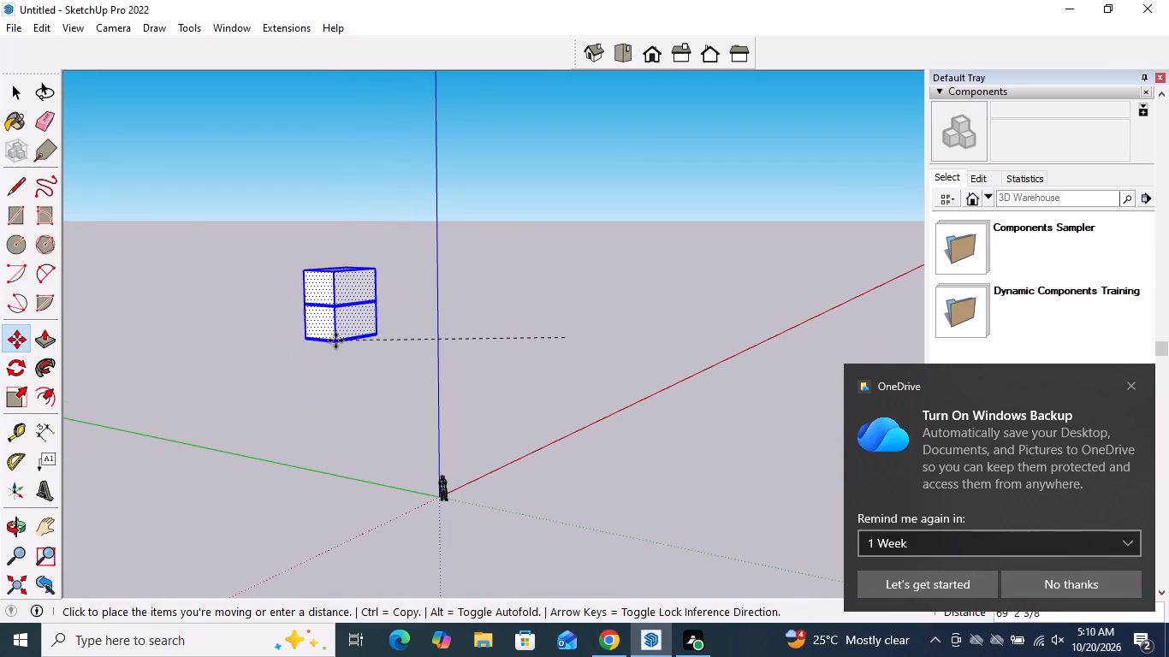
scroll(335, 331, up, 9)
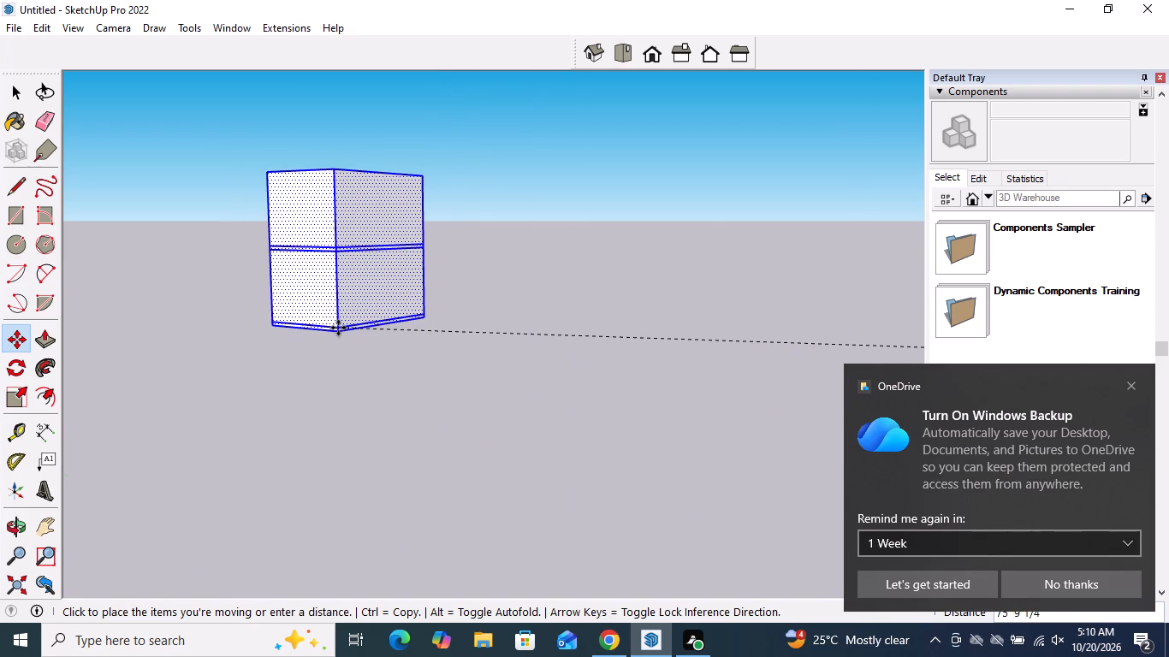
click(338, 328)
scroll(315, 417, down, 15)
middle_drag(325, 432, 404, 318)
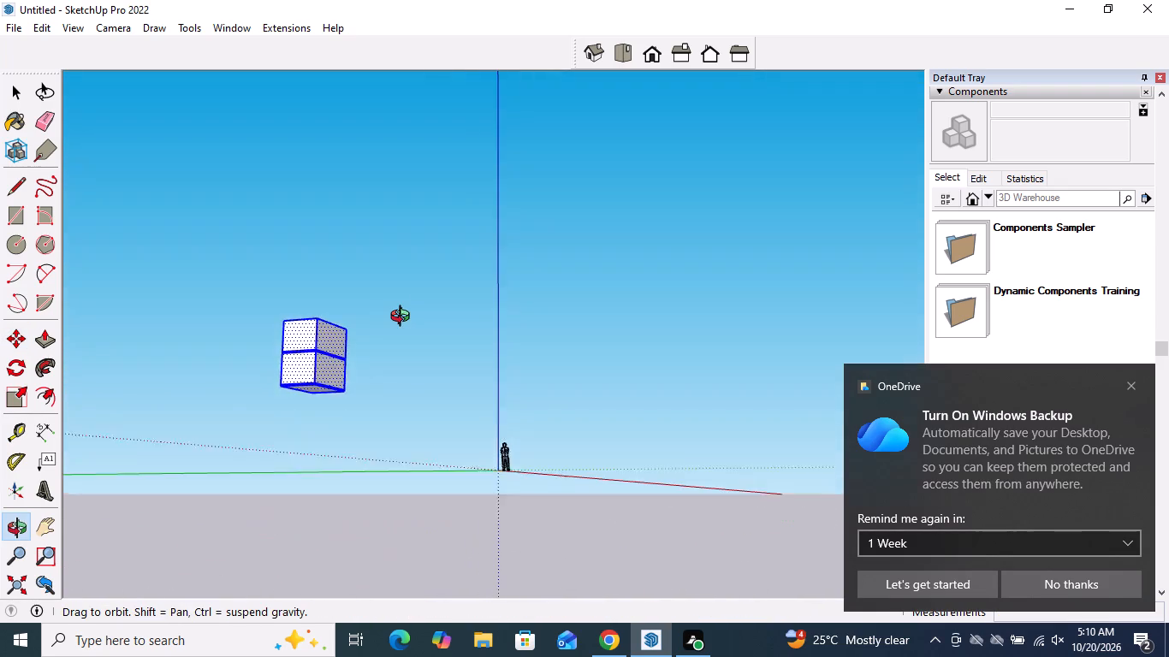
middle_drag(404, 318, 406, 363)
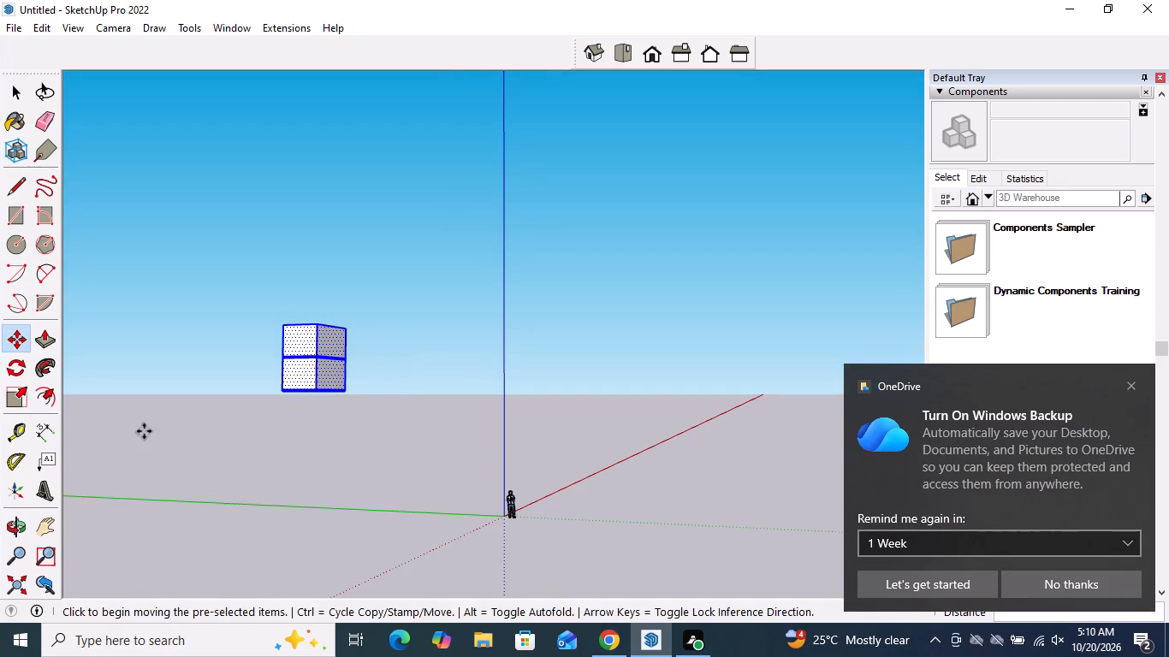
Undo the last two moves of the building mass to bring it back to the origin.
key(ctrl+z)
key(ctrl+z)
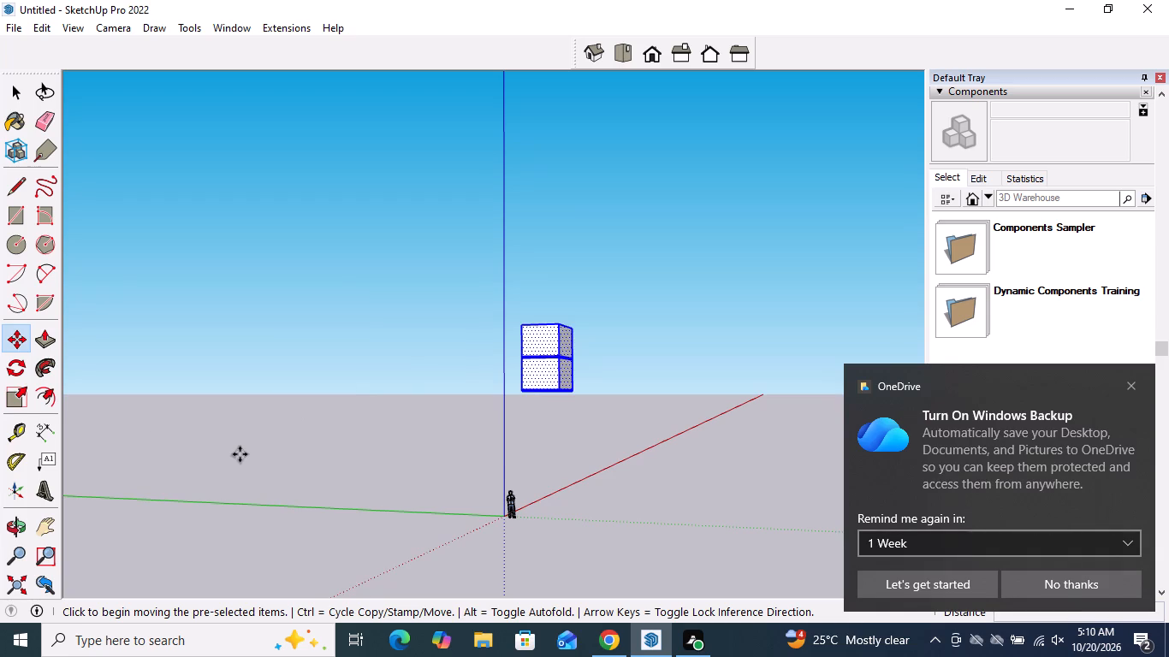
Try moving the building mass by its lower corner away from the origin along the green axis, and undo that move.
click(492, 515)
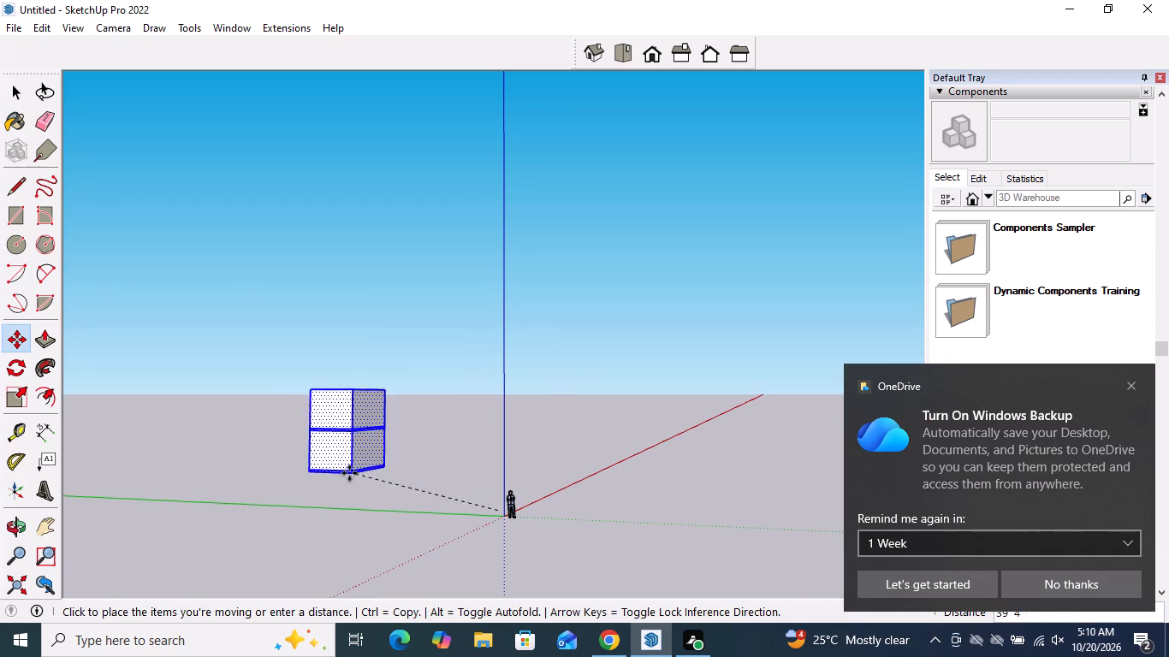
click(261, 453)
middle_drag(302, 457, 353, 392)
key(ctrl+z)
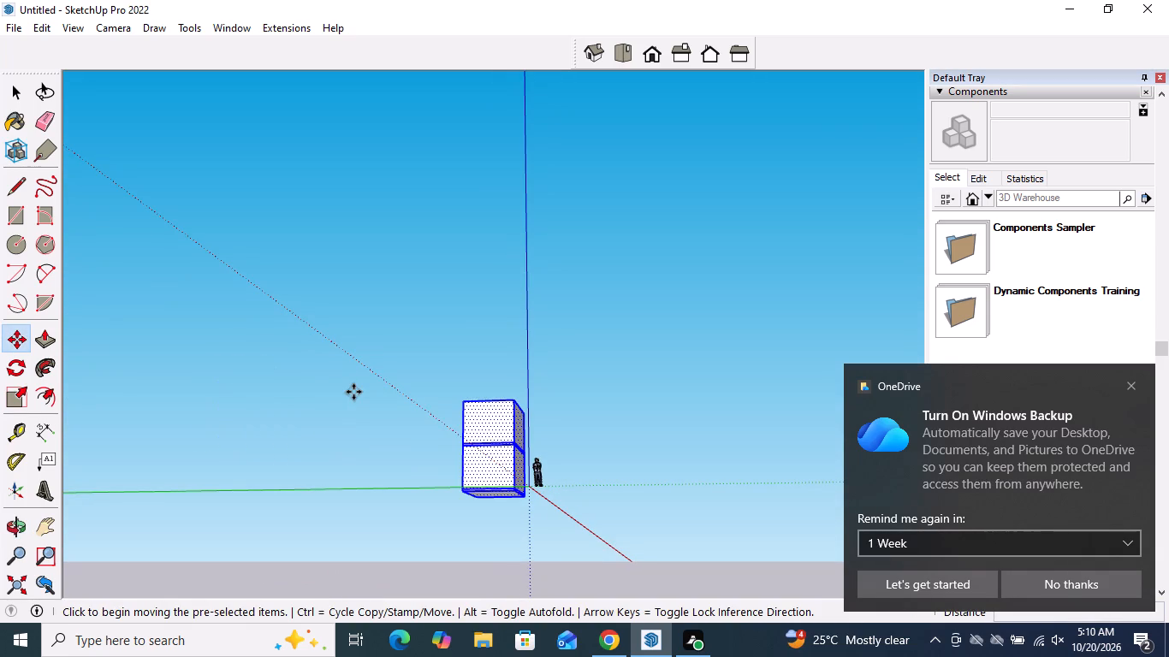
Move the selected building mass from the origin to a spot more than 2,000' away, in empty space clear of the axes.
scroll(373, 435, down, 20)
scroll(373, 435, down, 2)
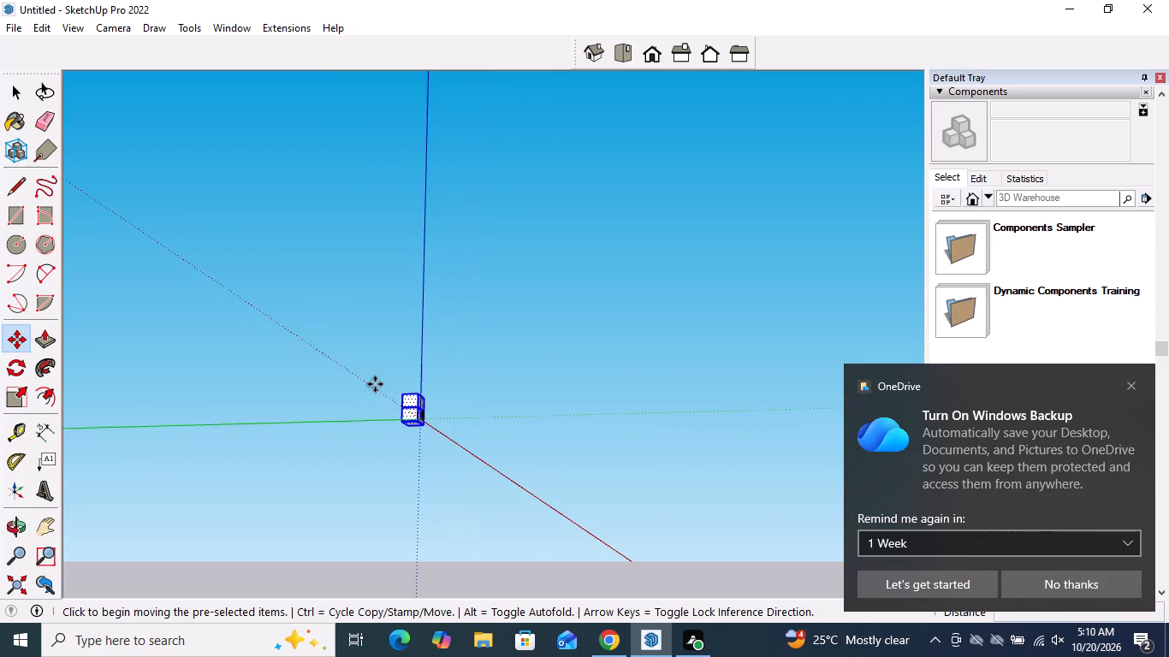
scroll(375, 384, down, 5)
middle_drag(572, 340, 168, 593)
scroll(300, 445, down, 14)
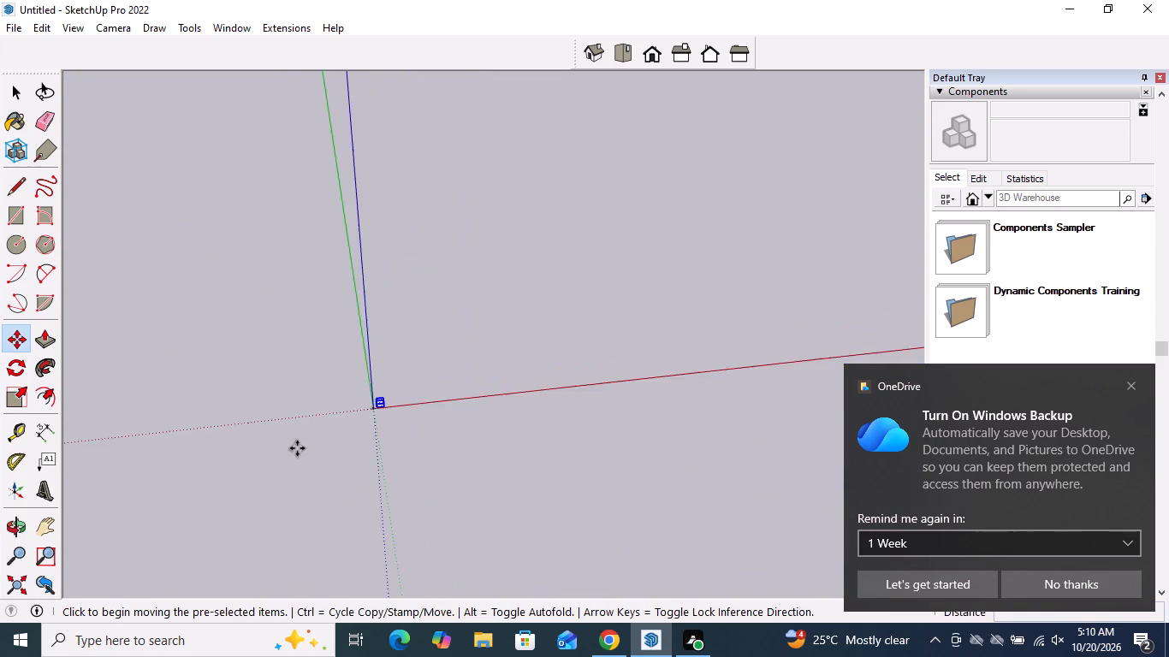
scroll(297, 448, down, 3)
click(348, 417)
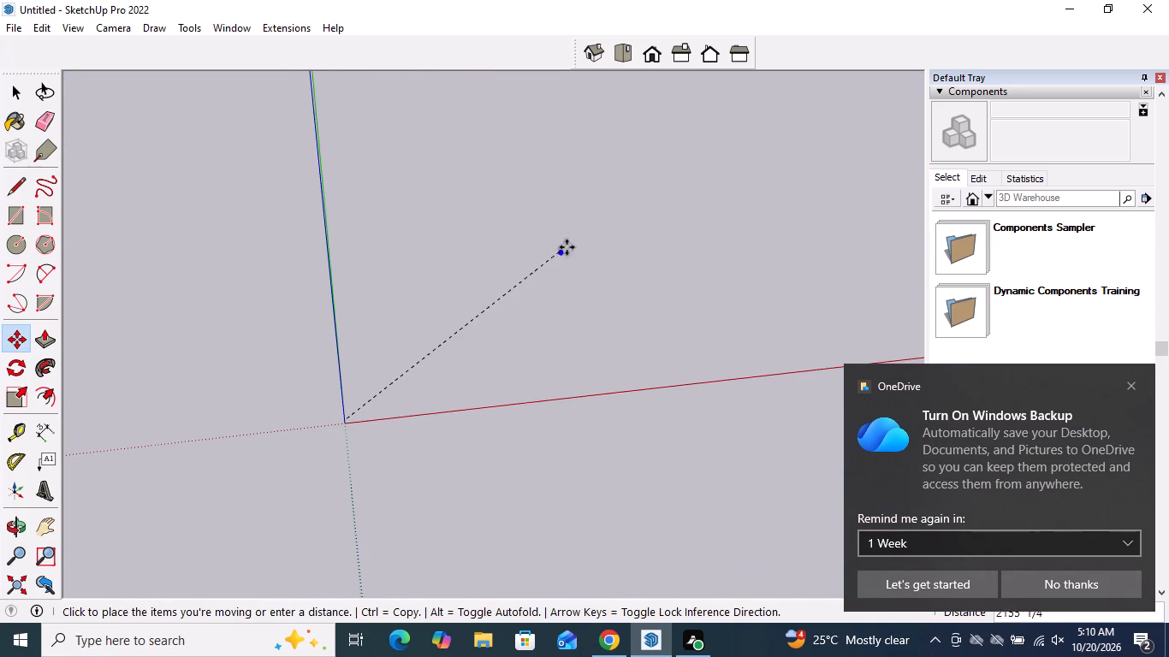
click(655, 180)
key(space)
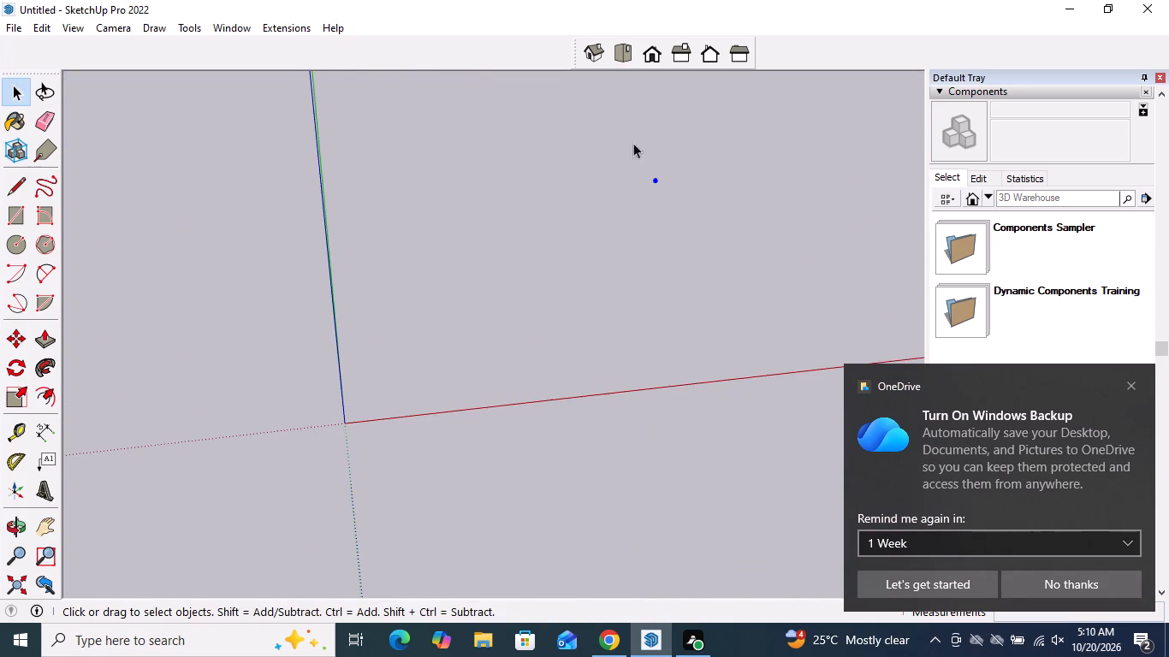
Deselect the relocated building mass and examine its front and top up close.
scroll(663, 145, up, 9)
middle_drag(632, 211, 666, 78)
scroll(664, 157, up, 1)
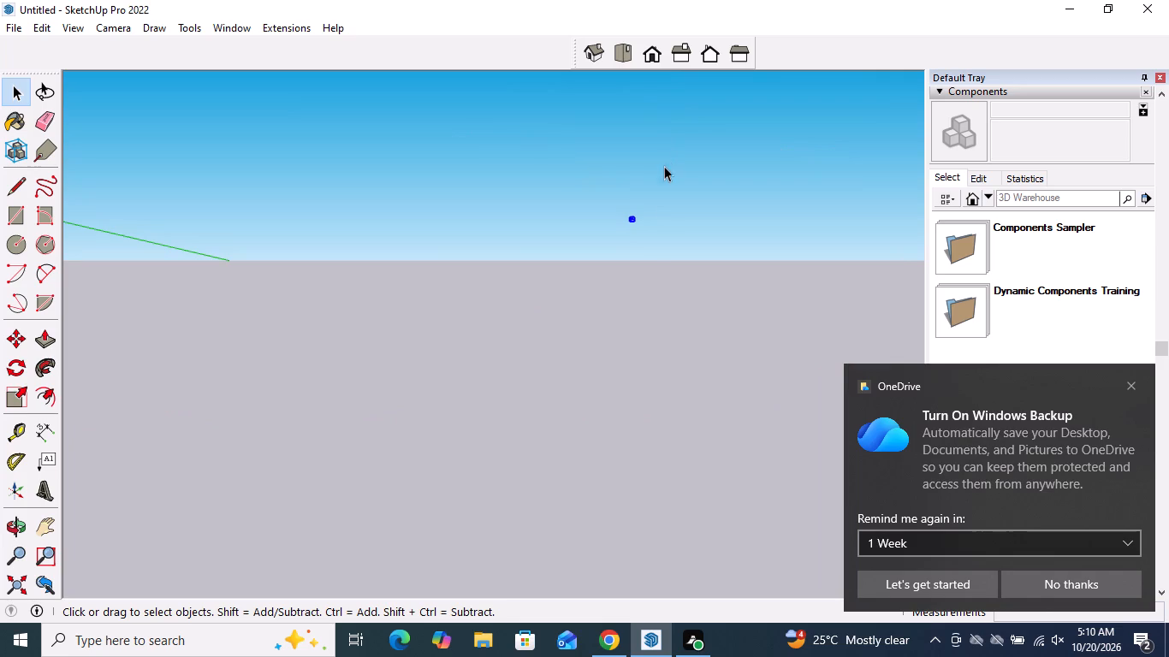
middle_drag(666, 278, 667, 423)
scroll(668, 150, up, 13)
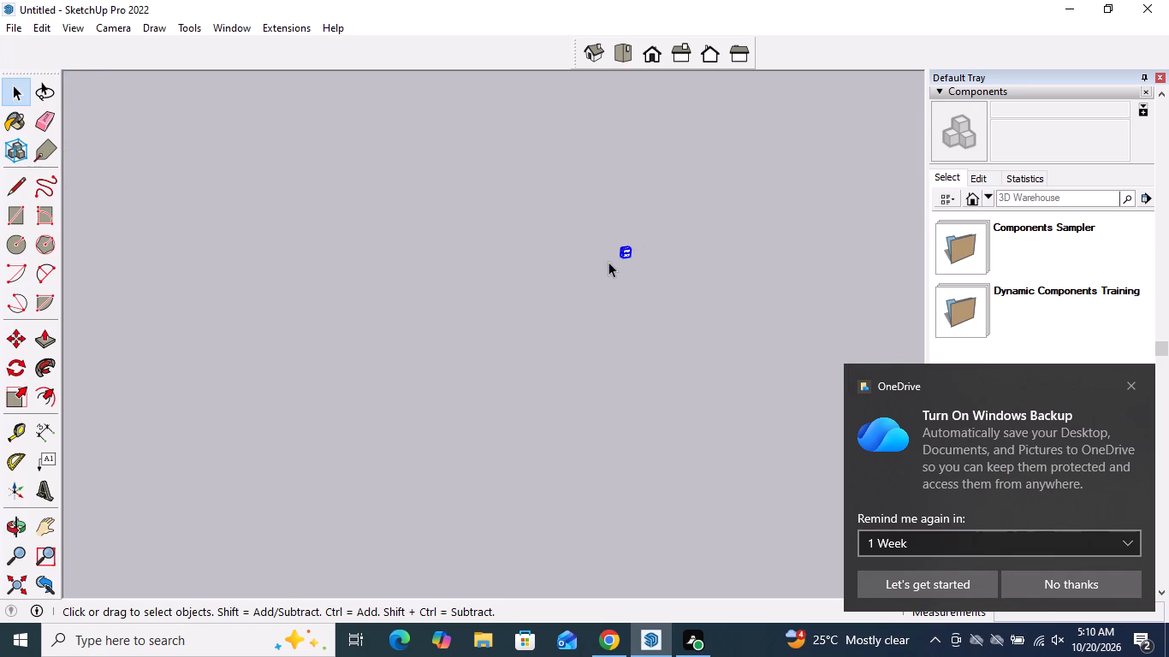
scroll(608, 262, up, 20)
middle_drag(664, 299, 472, 290)
scroll(671, 380, up, 12)
middle_drag(620, 413, 684, 364)
key(space)
click(615, 496)
scroll(523, 344, down, 2)
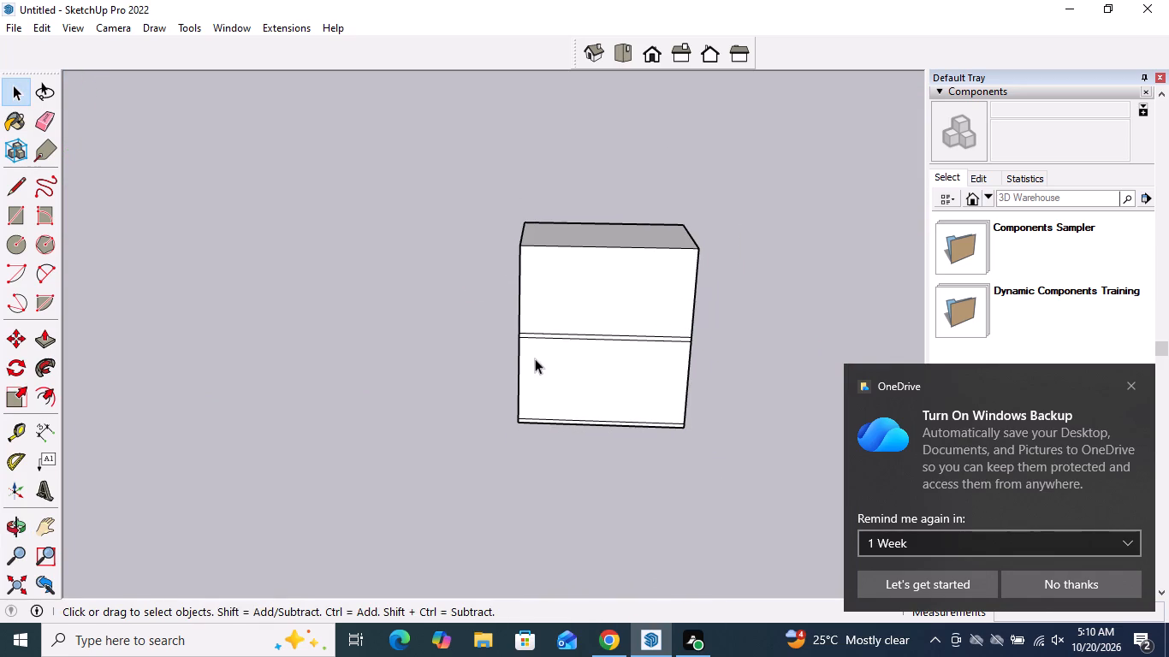
scroll(535, 358, up, 1)
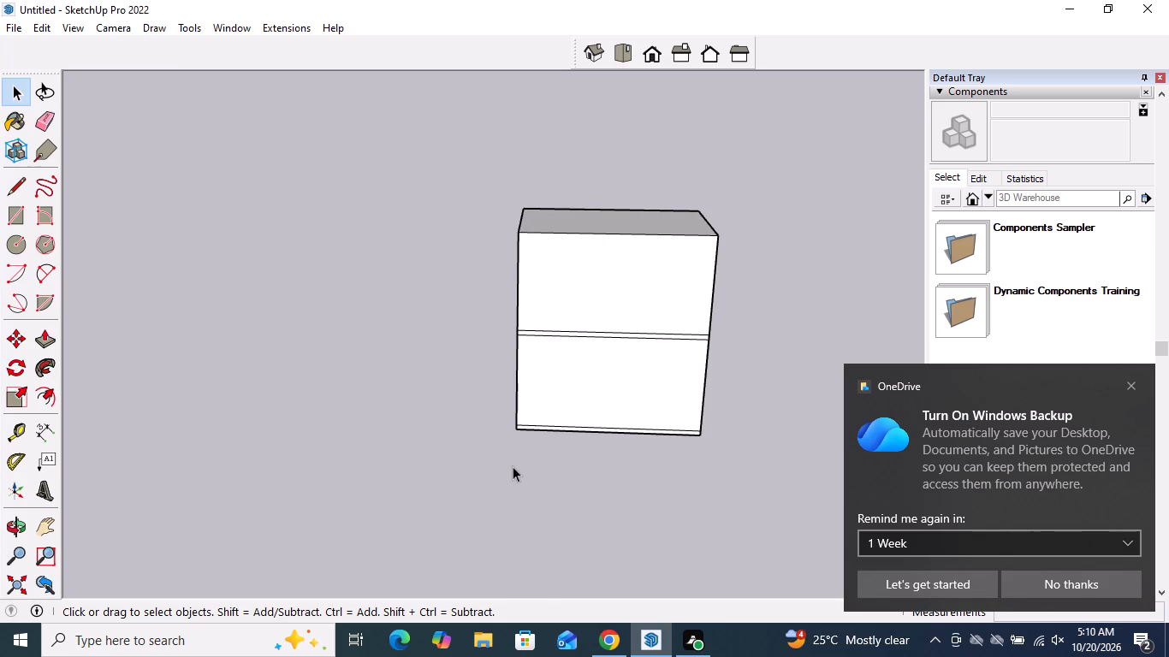
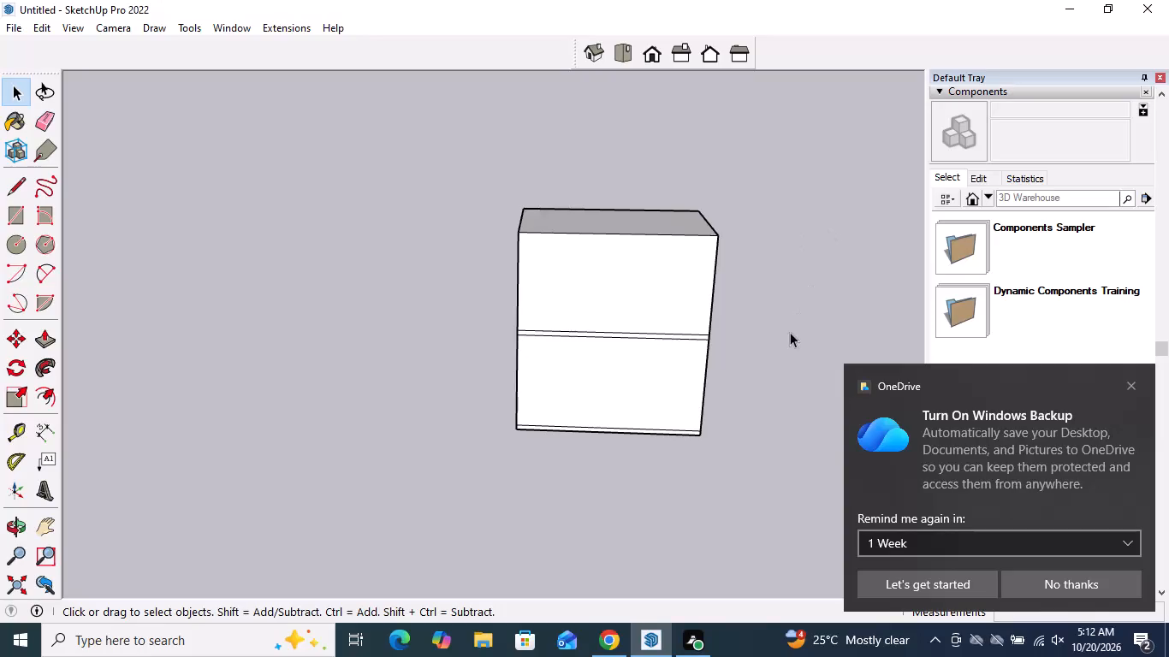
Push/Pull the front face of the 6" base slab outward by 8'.
scroll(655, 364, up, 4)
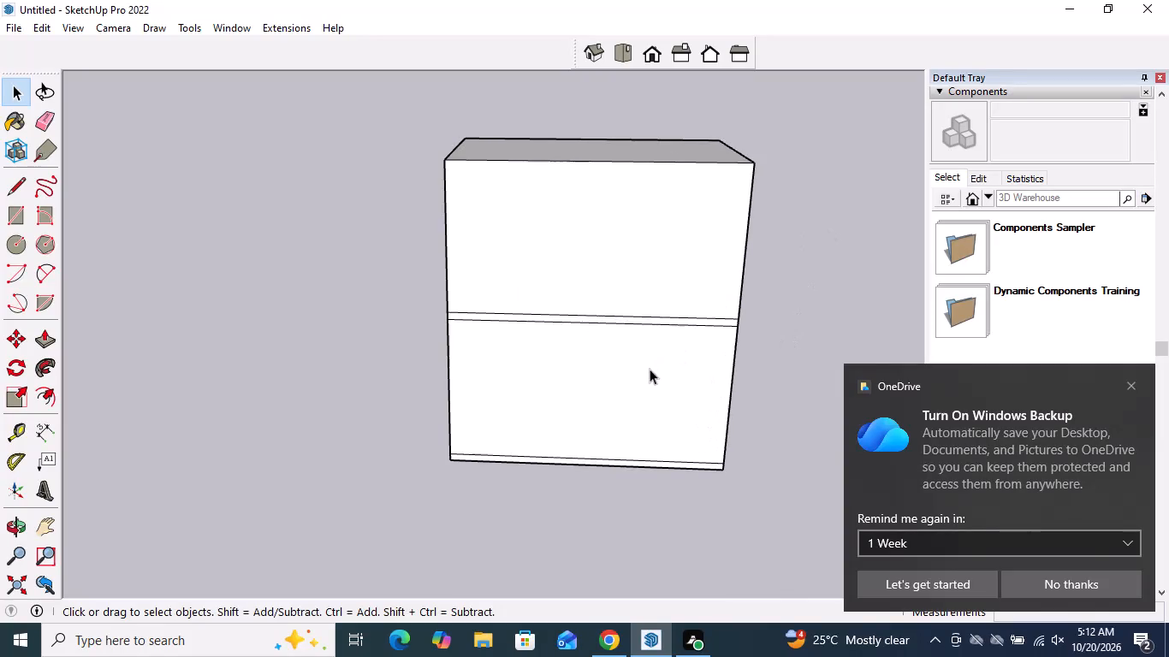
middle_drag(631, 378, 620, 305)
middle_drag(622, 342, 489, 369)
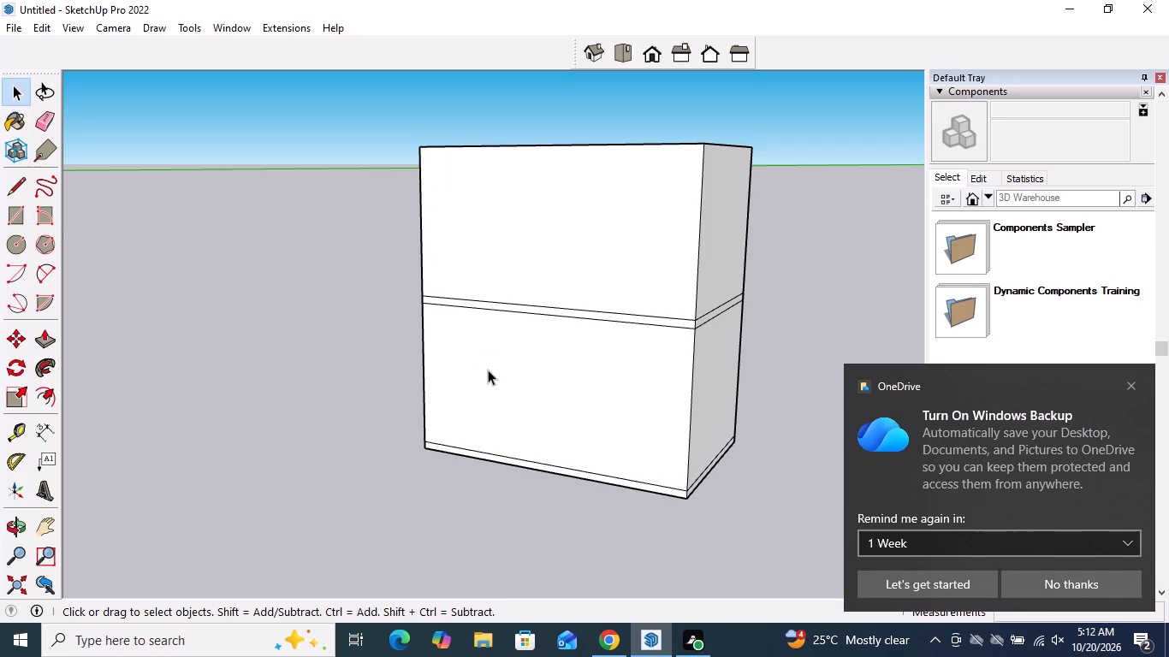
click(38, 340)
click(489, 455)
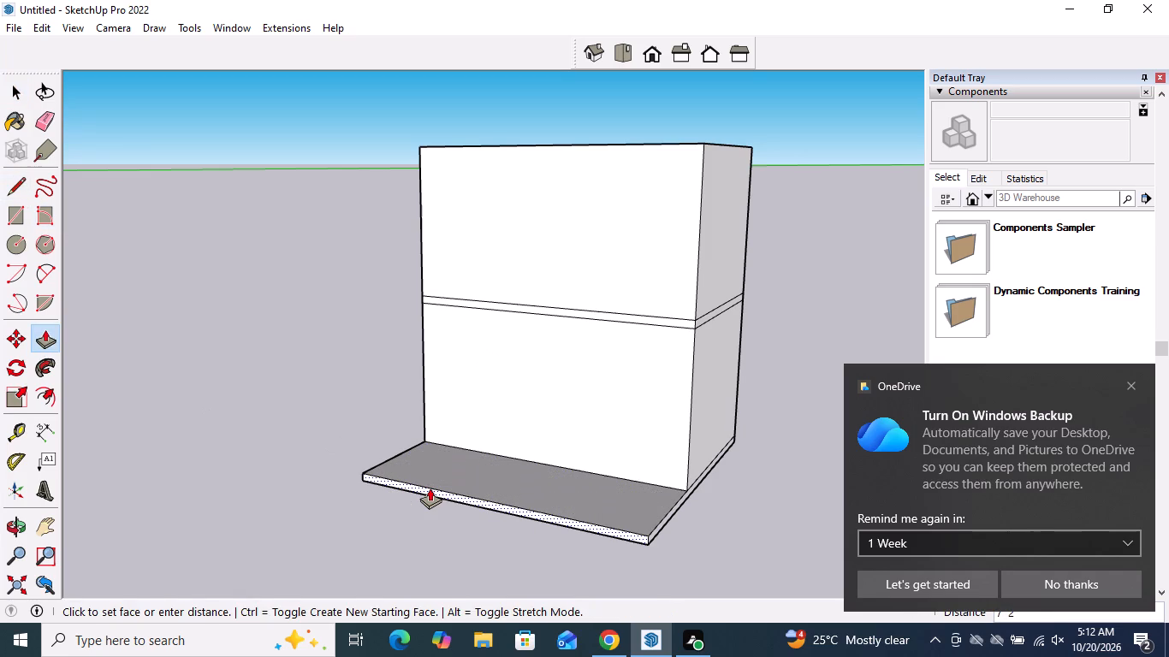
text(8')
key(Return)
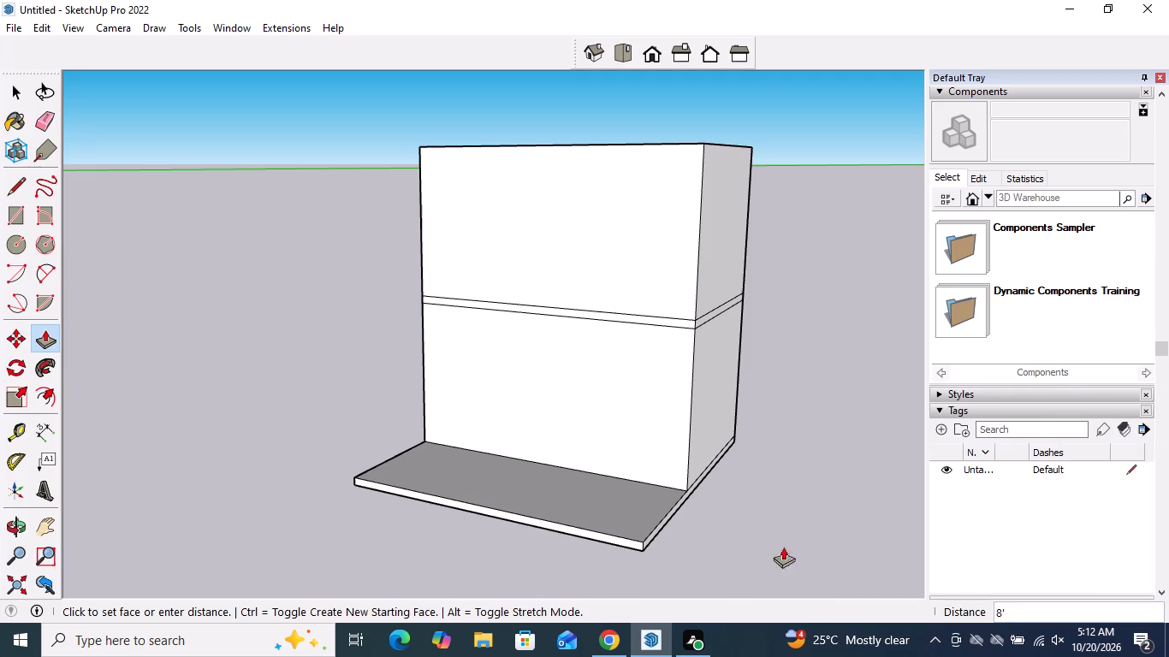
Extend both end faces of the base slab outward by the same 8' so it projects on both sides of the building.
scroll(705, 554, up, 4)
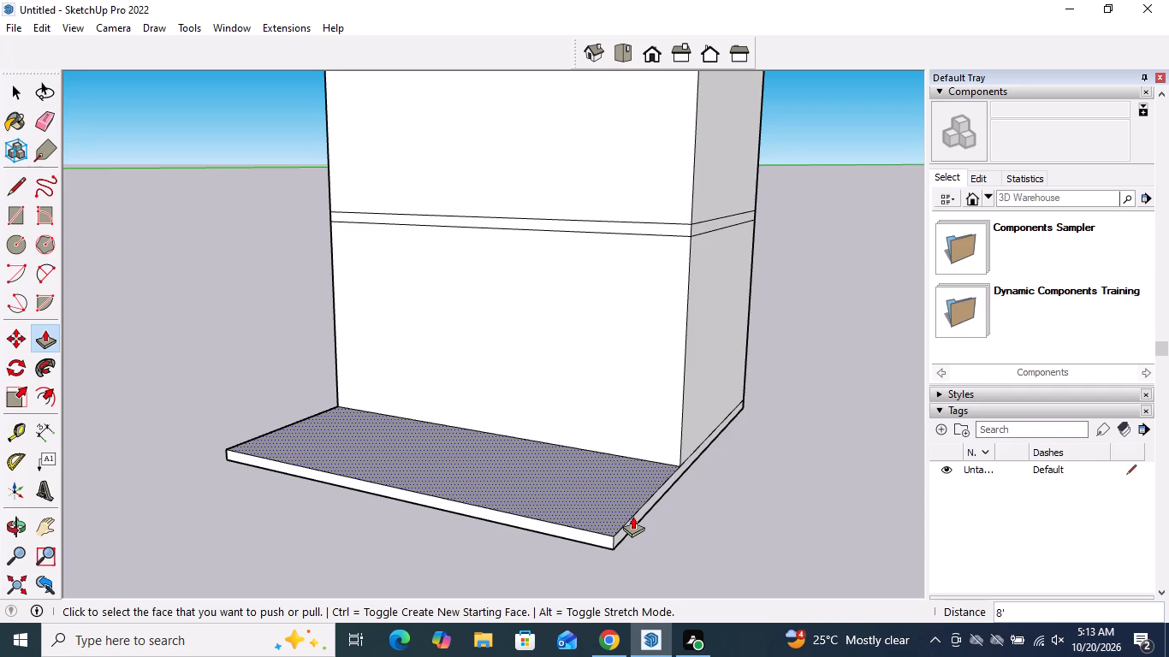
double_click(634, 520)
scroll(617, 441, down, 4)
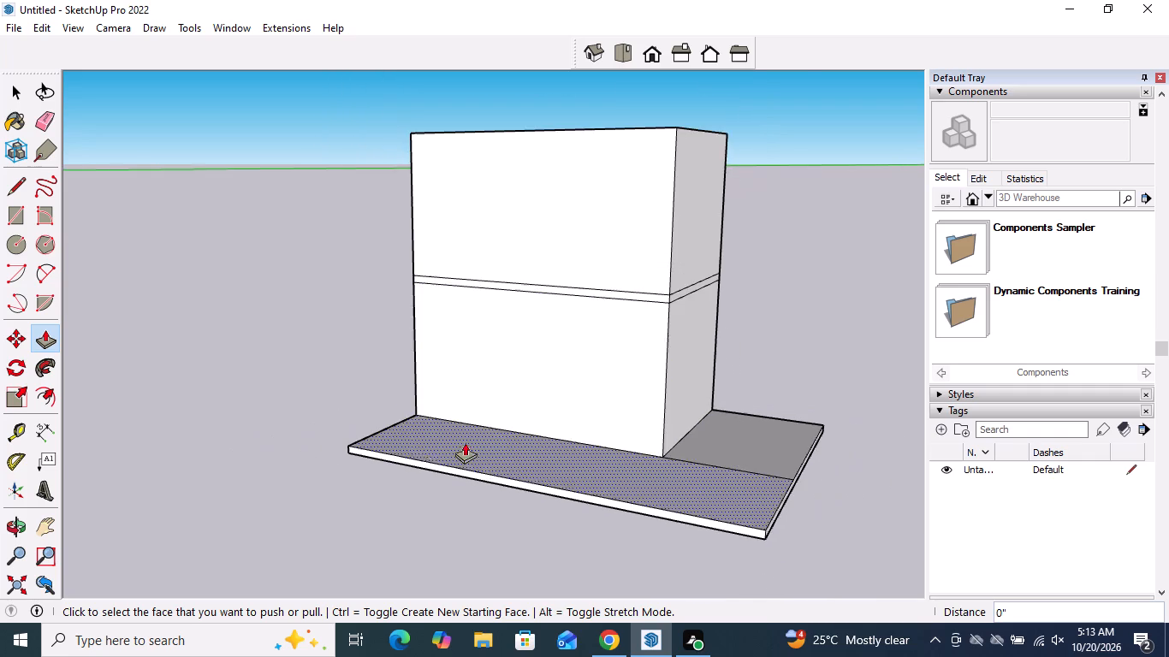
middle_drag(423, 444, 798, 445)
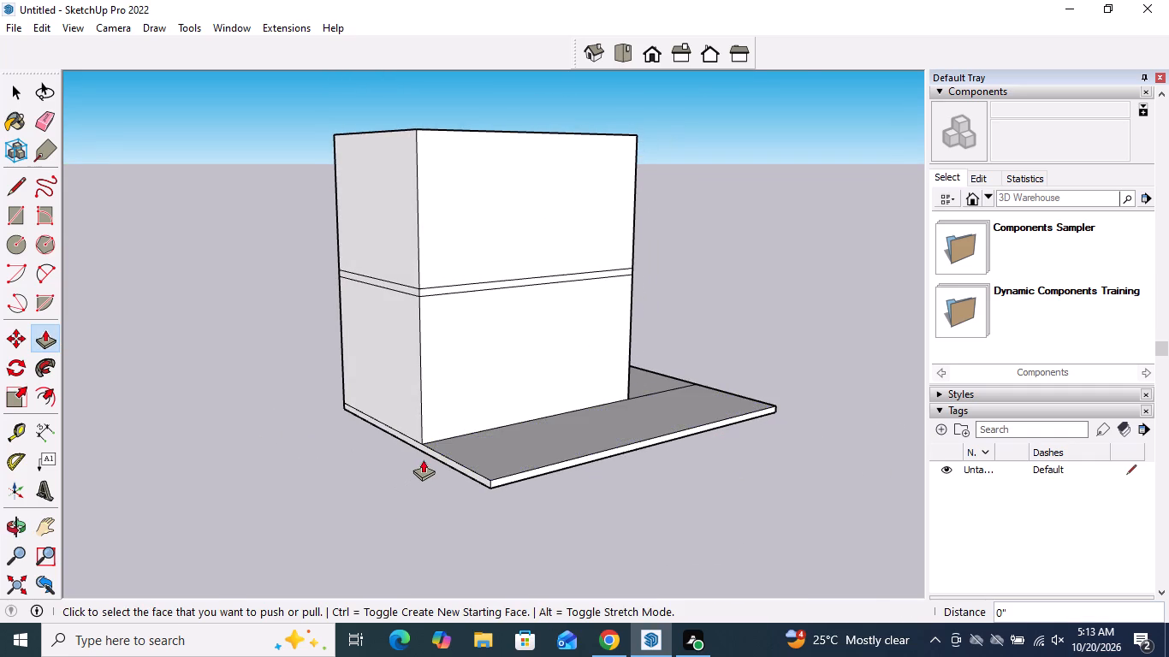
scroll(424, 459, up, 4)
double_click(462, 462)
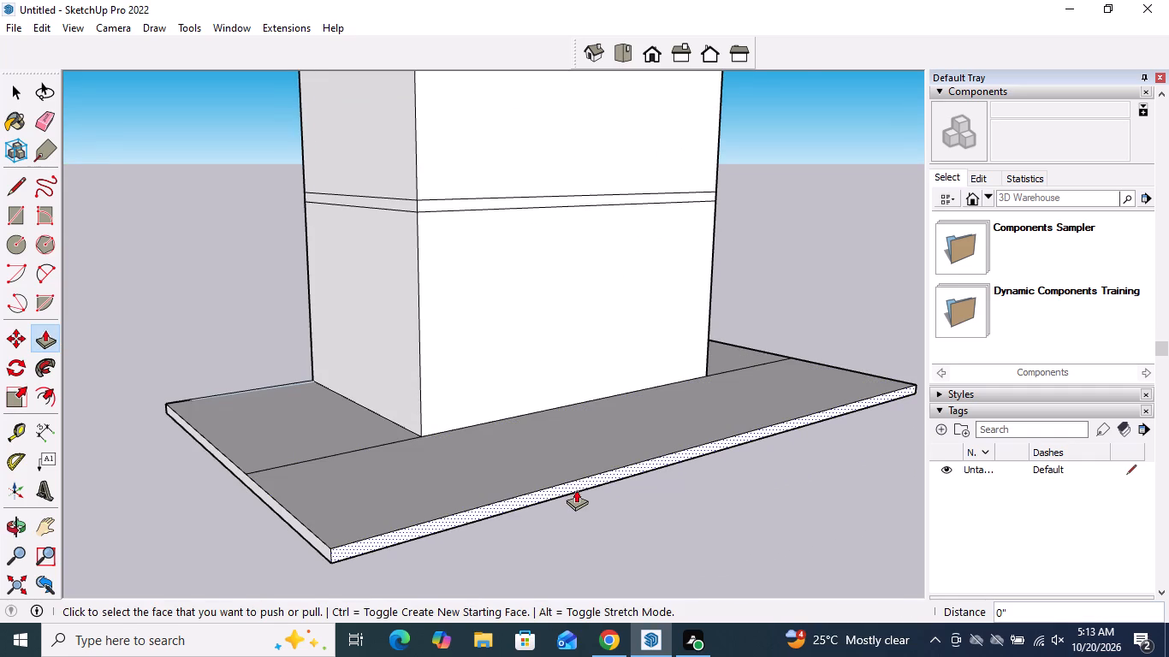
key(space)
Erase the two seam lines on top of the base slab, either side of the building's front wall.
scroll(533, 490, down, 4)
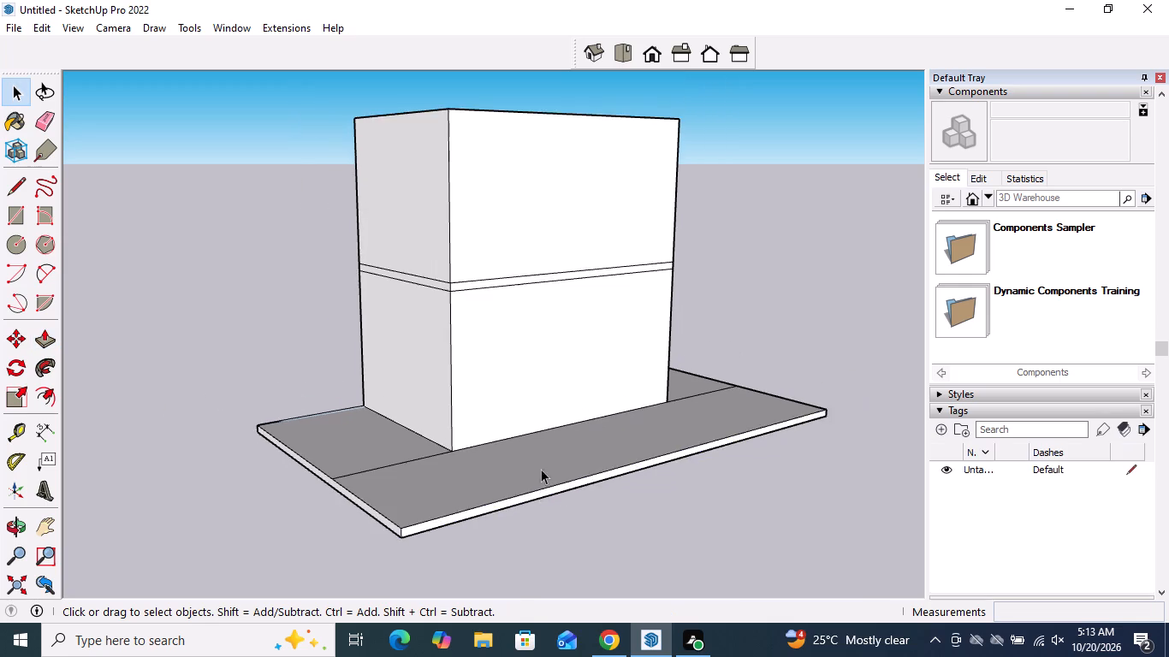
scroll(494, 302, up, 1)
scroll(495, 257, down, 10)
middle_drag(547, 247, 80, 485)
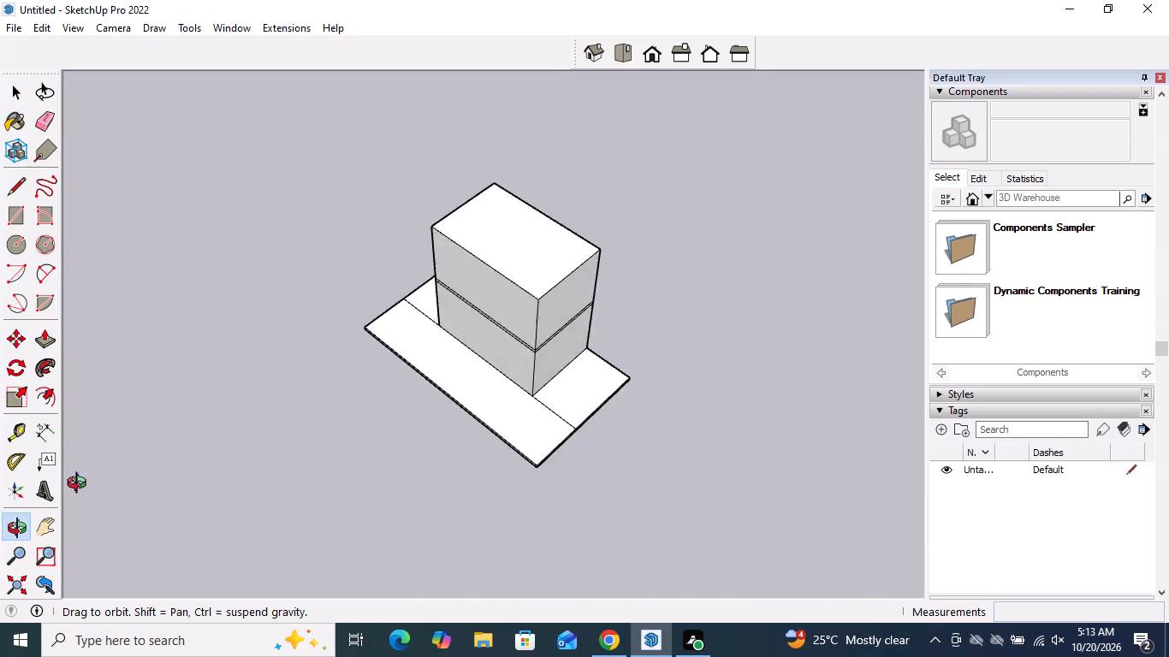
middle_drag(80, 485, 310, 482)
scroll(440, 337, up, 7)
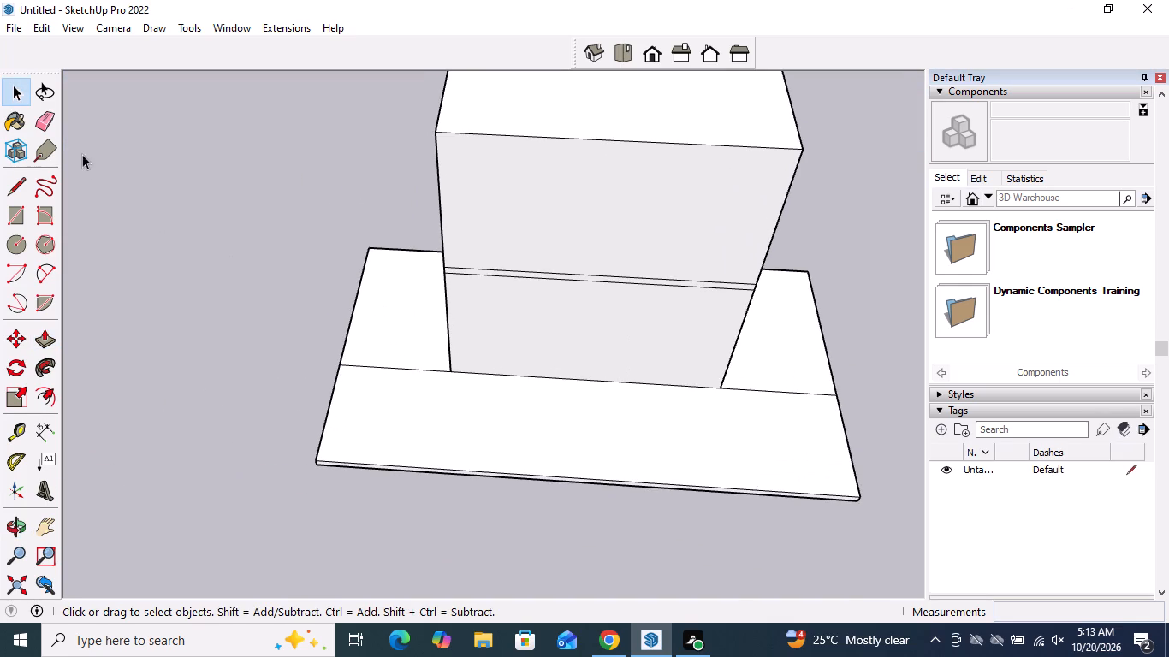
click(50, 113)
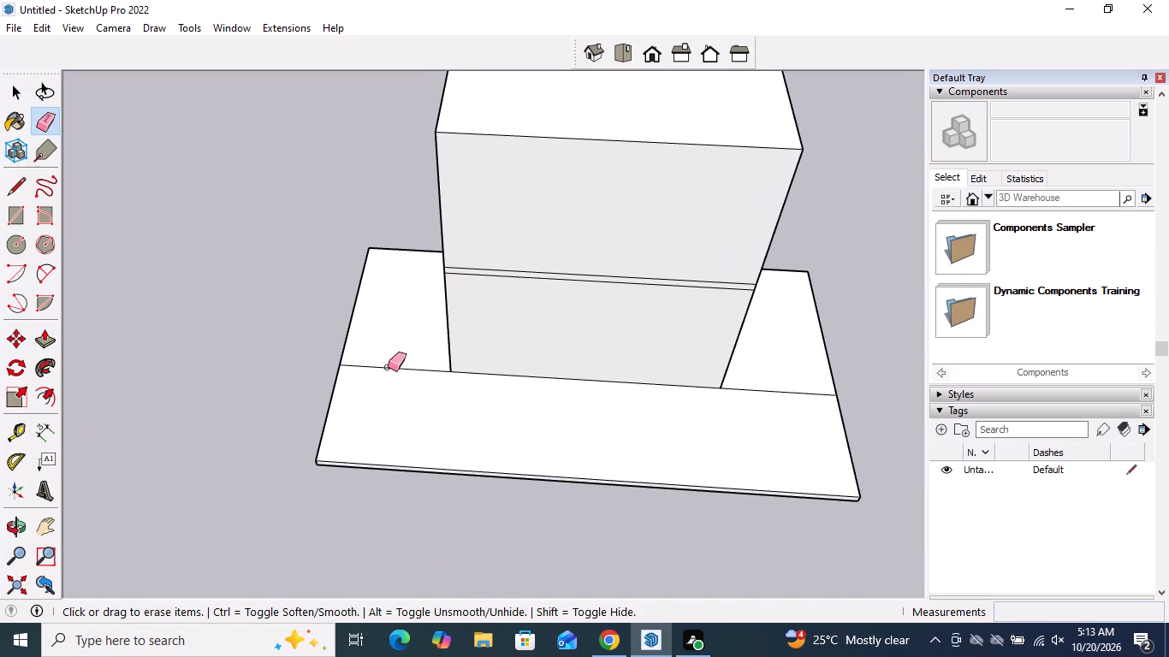
click(388, 367)
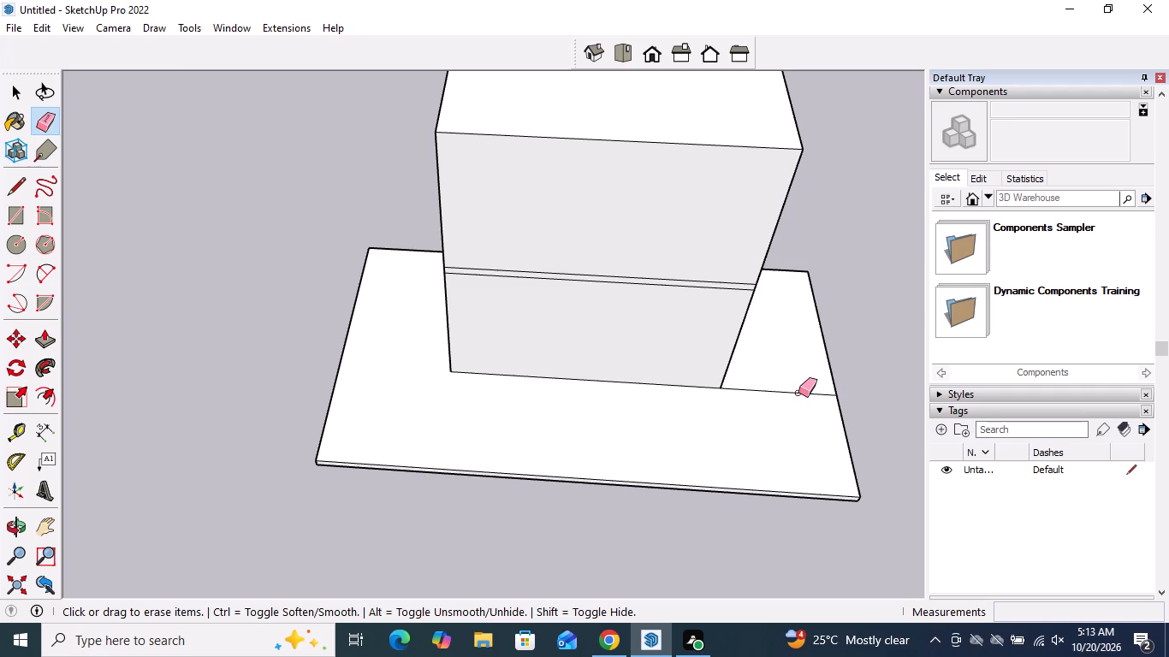
click(798, 393)
scroll(570, 412, down, 4)
middle_drag(570, 464, 807, 276)
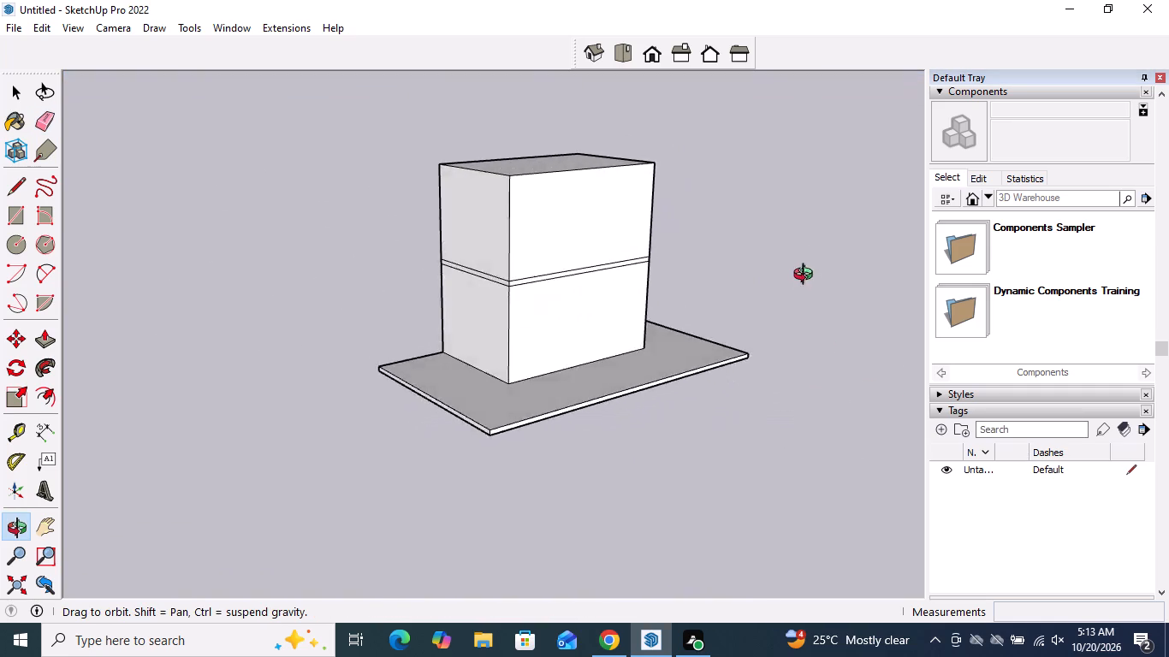
middle_drag(807, 276, 555, 504)
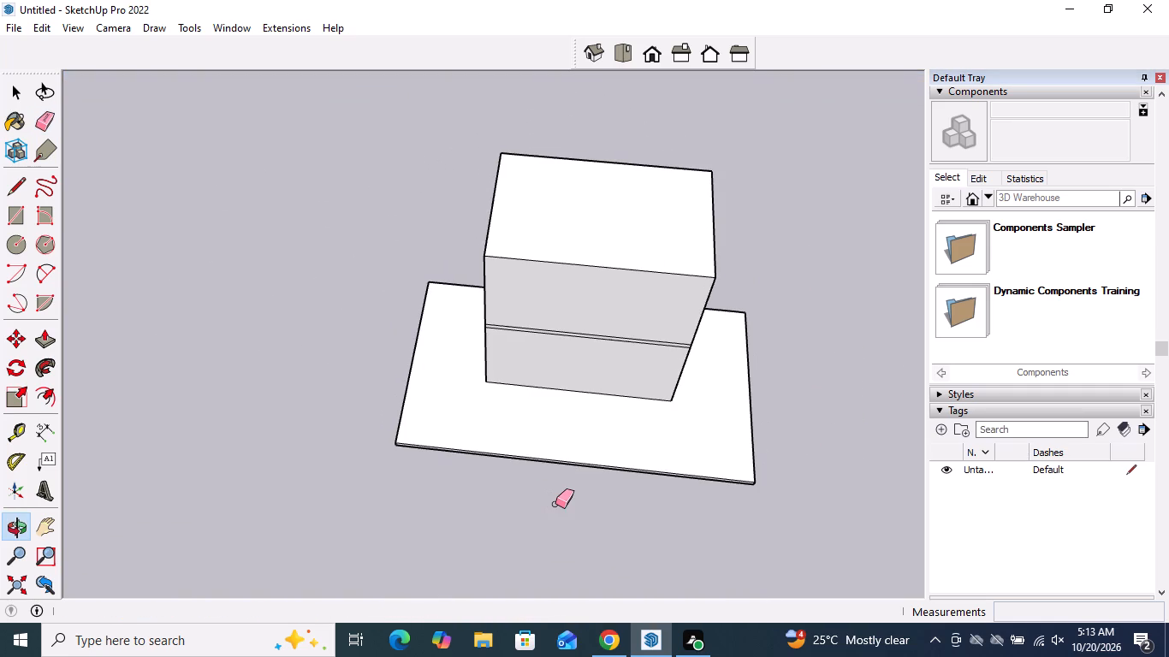
key(space)
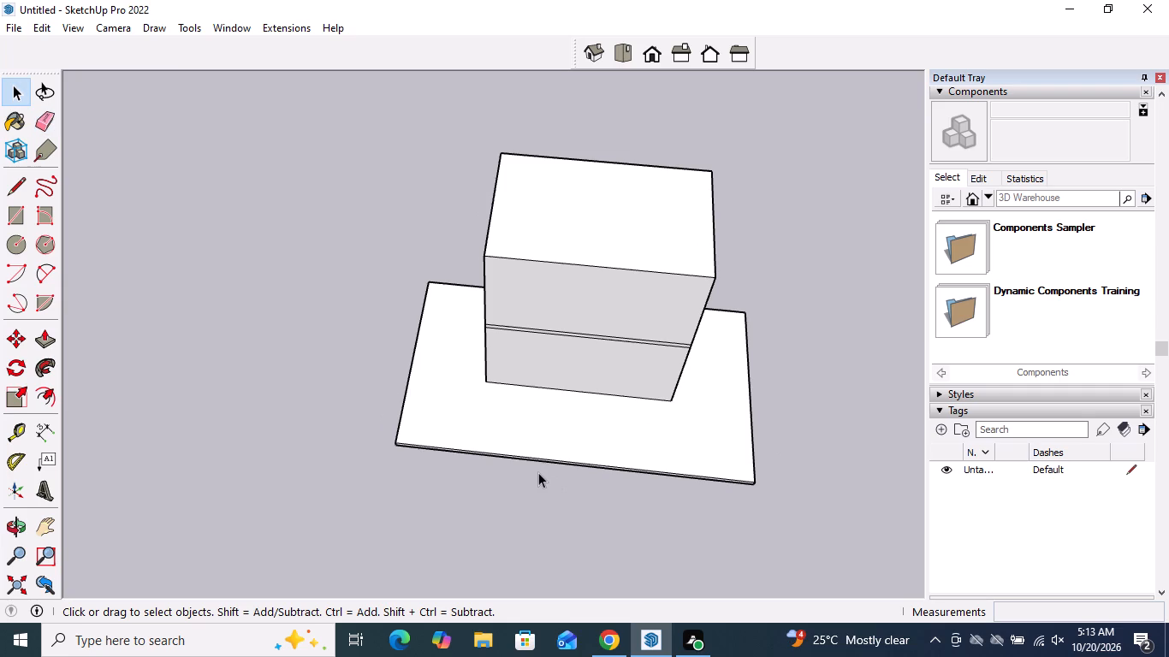
Push/Pull the front face of the intermediate floor slab outward by the same 8' as the base slab.
scroll(537, 471, down, 5)
middle_drag(537, 471, 621, 310)
scroll(575, 395, up, 5)
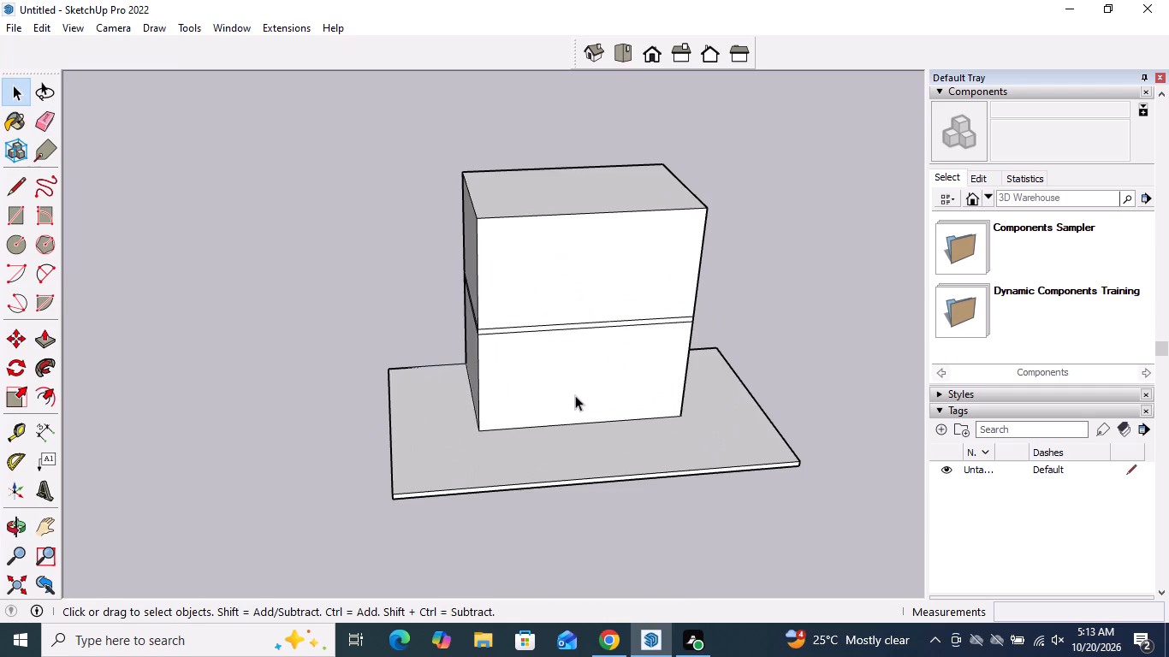
scroll(575, 395, up, 3)
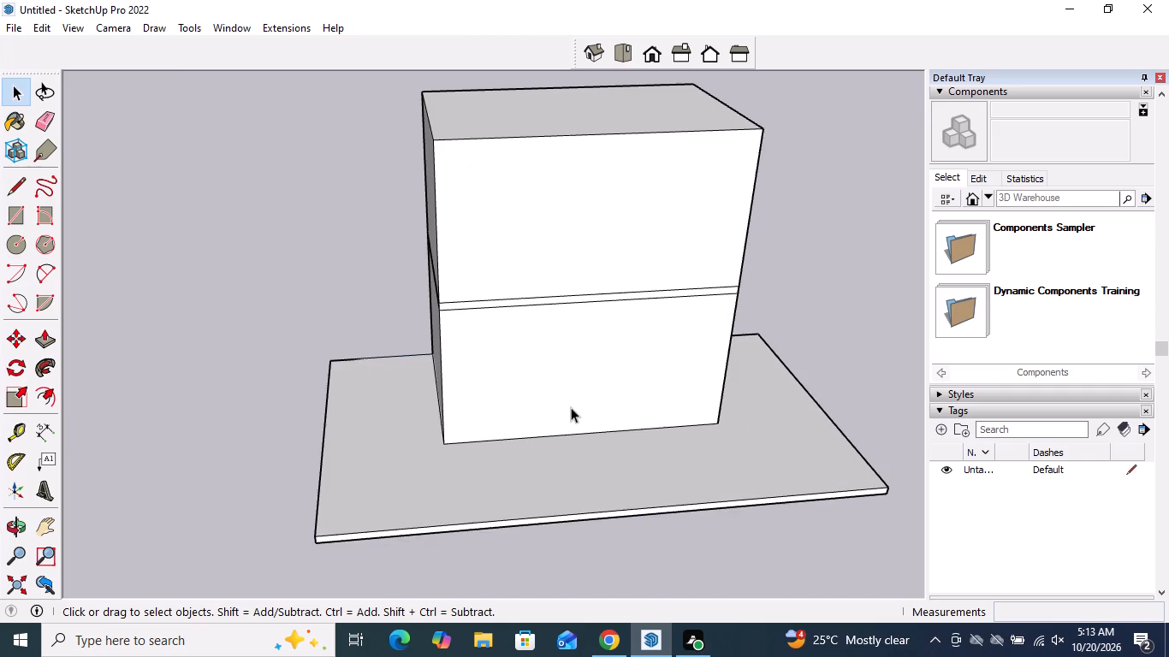
middle_drag(571, 407, 429, 391)
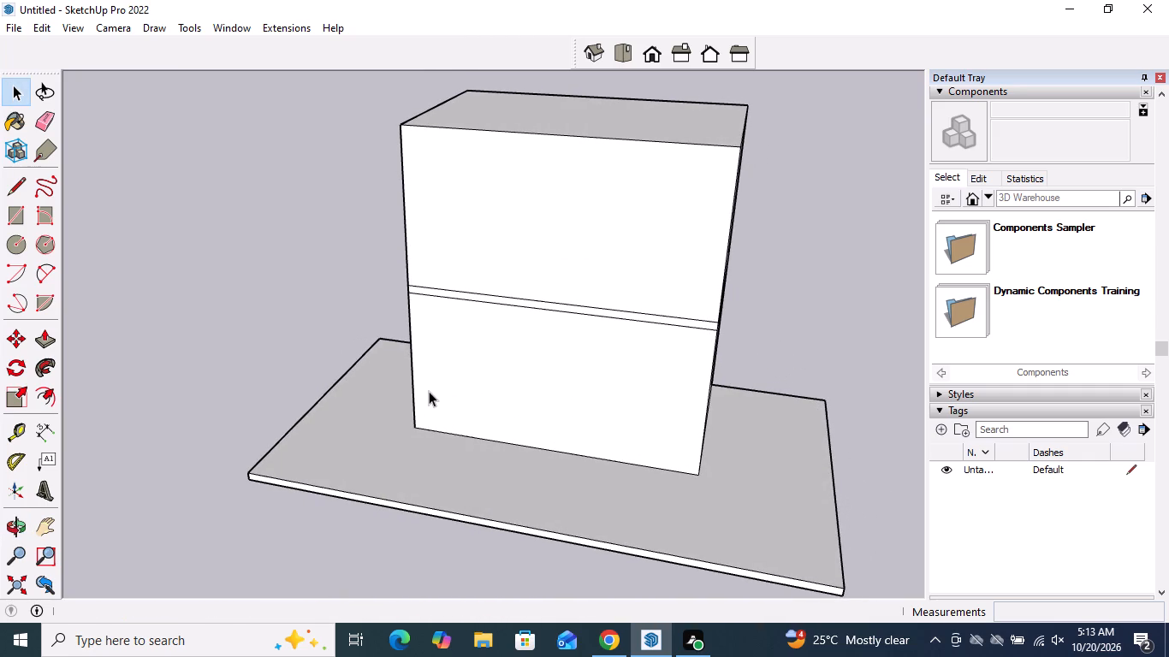
click(51, 340)
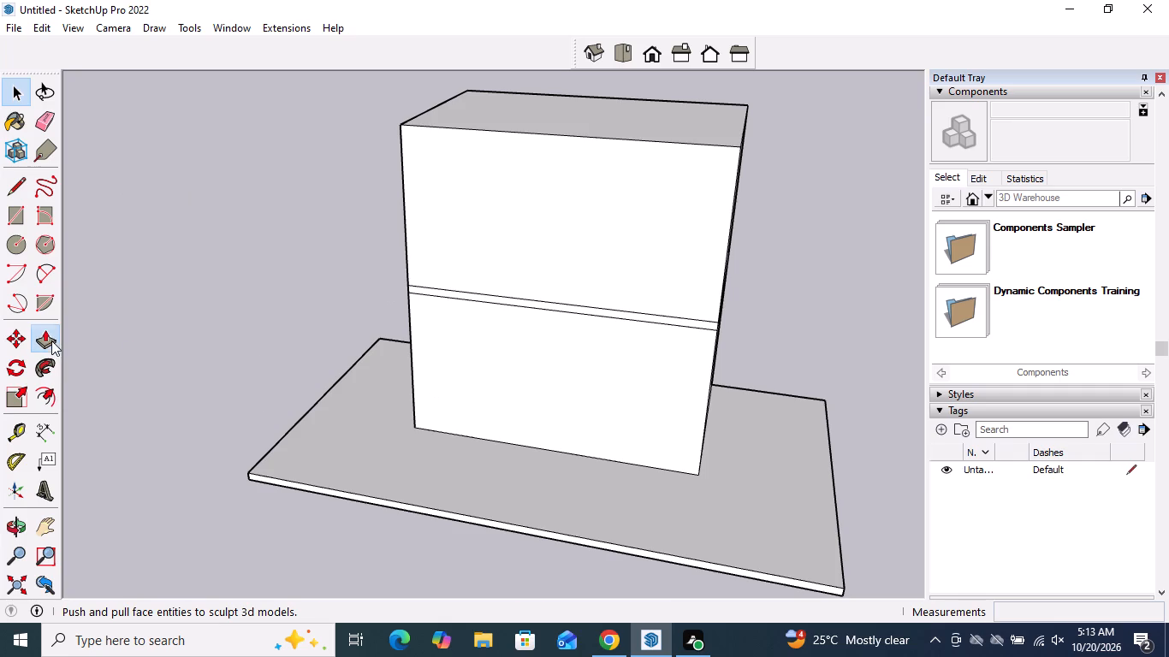
click(534, 305)
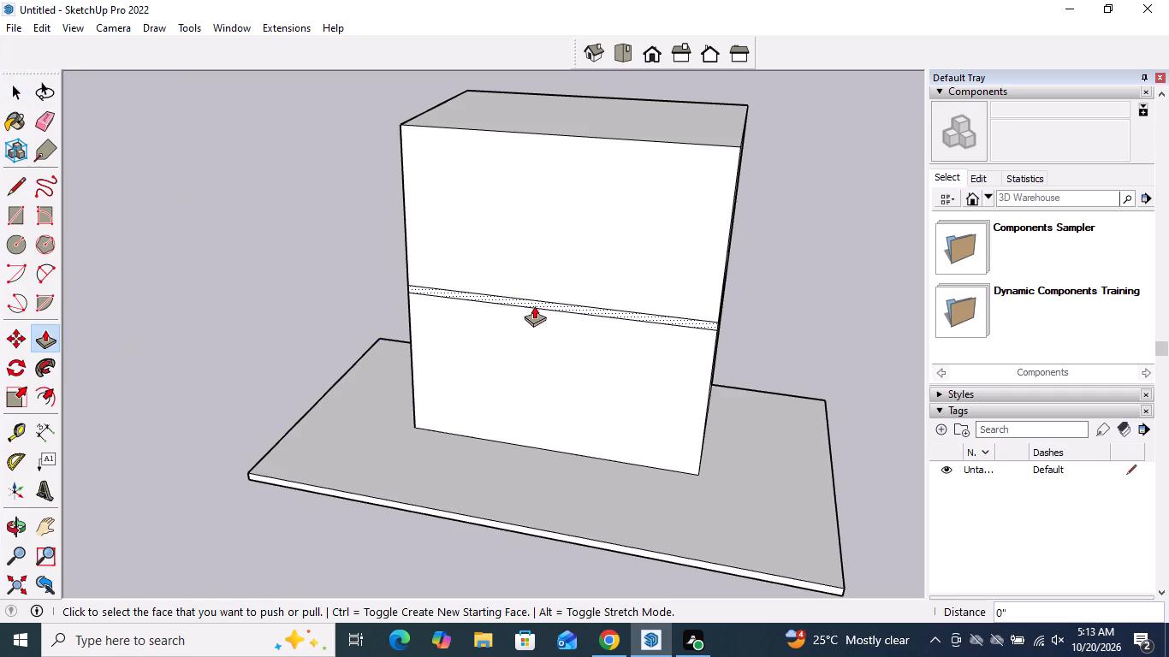
click(534, 305)
middle_drag(522, 451, 998, 299)
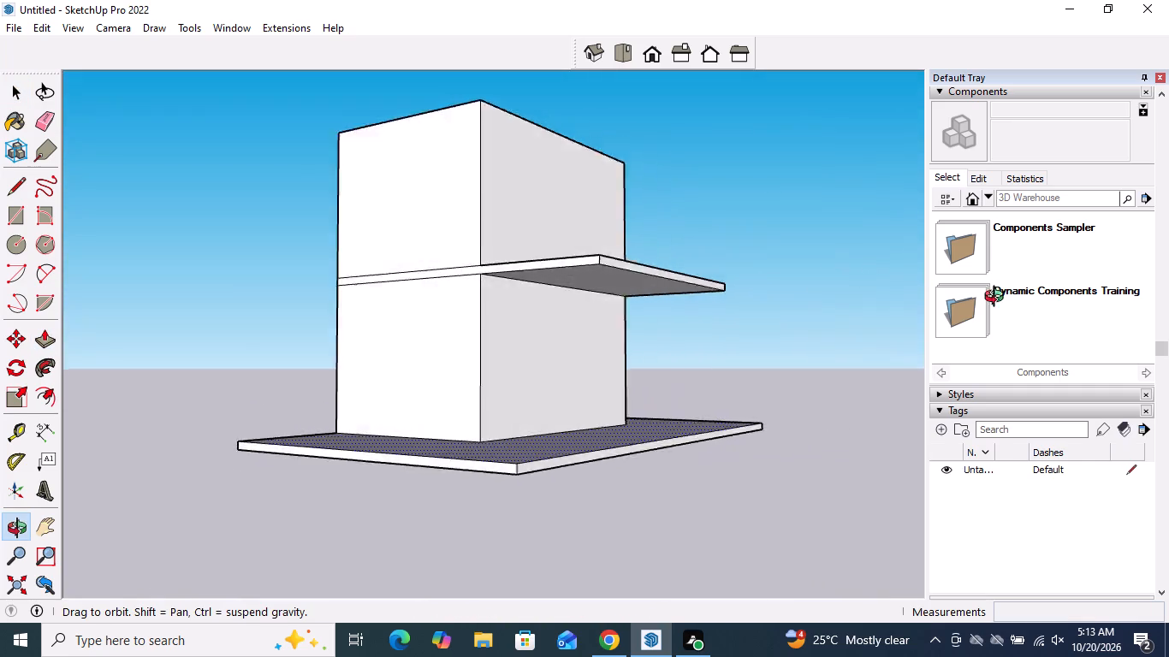
middle_drag(998, 299, 559, 364)
middle_drag(555, 388, 569, 332)
key(space)
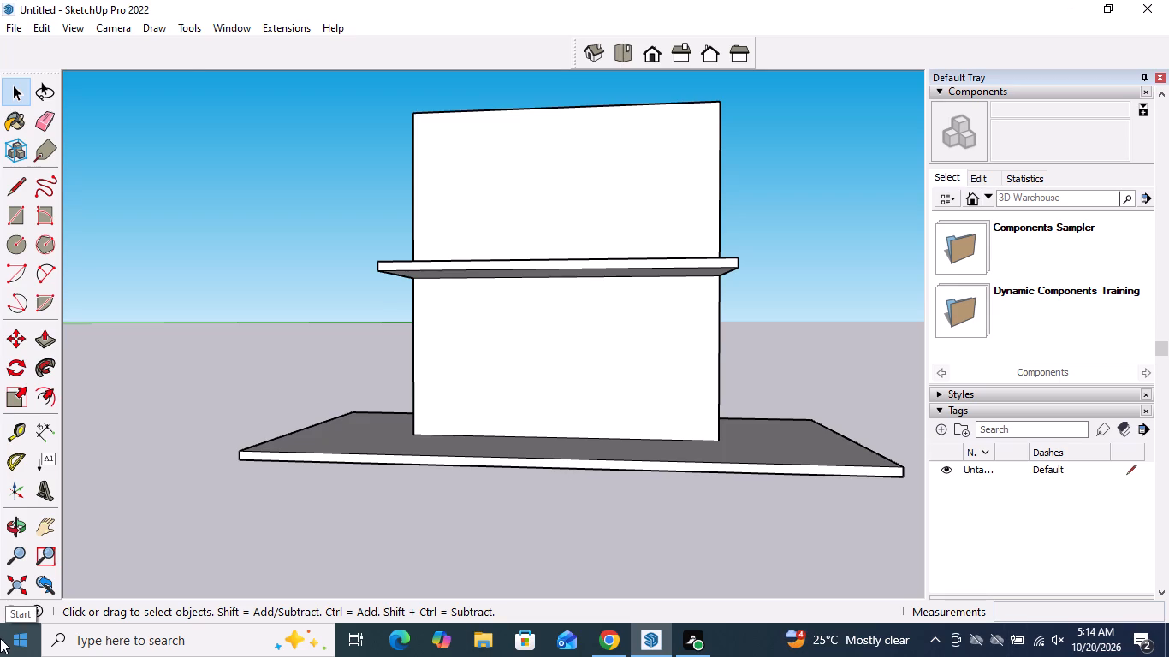
Examine the projecting base and floor slabs from the front and the side.
scroll(357, 457, down, 5)
middle_drag(398, 390, 529, 443)
scroll(529, 441, up, 4)
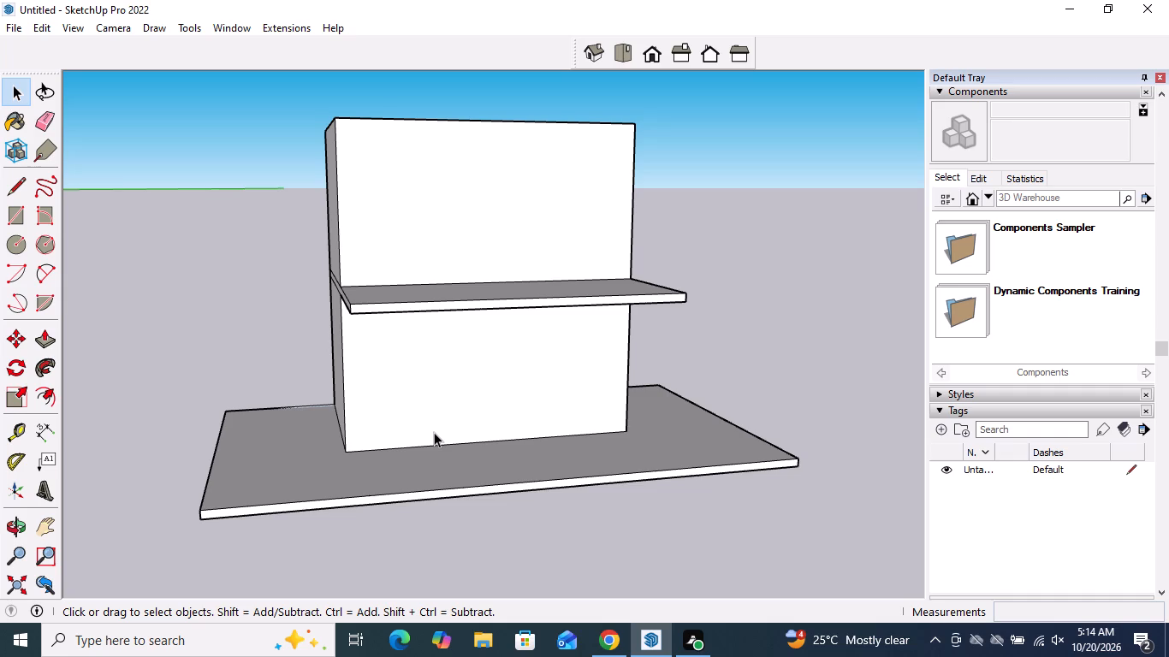
scroll(434, 432, down, 8)
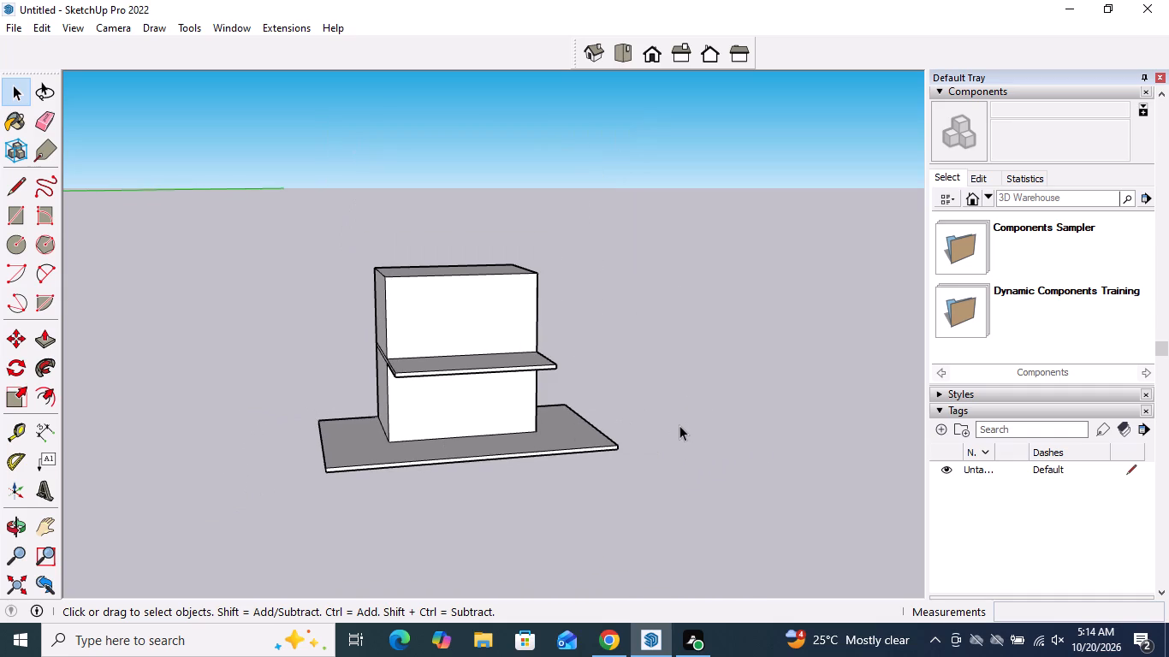
scroll(679, 425, up, 1)
middle_drag(679, 424, 144, 388)
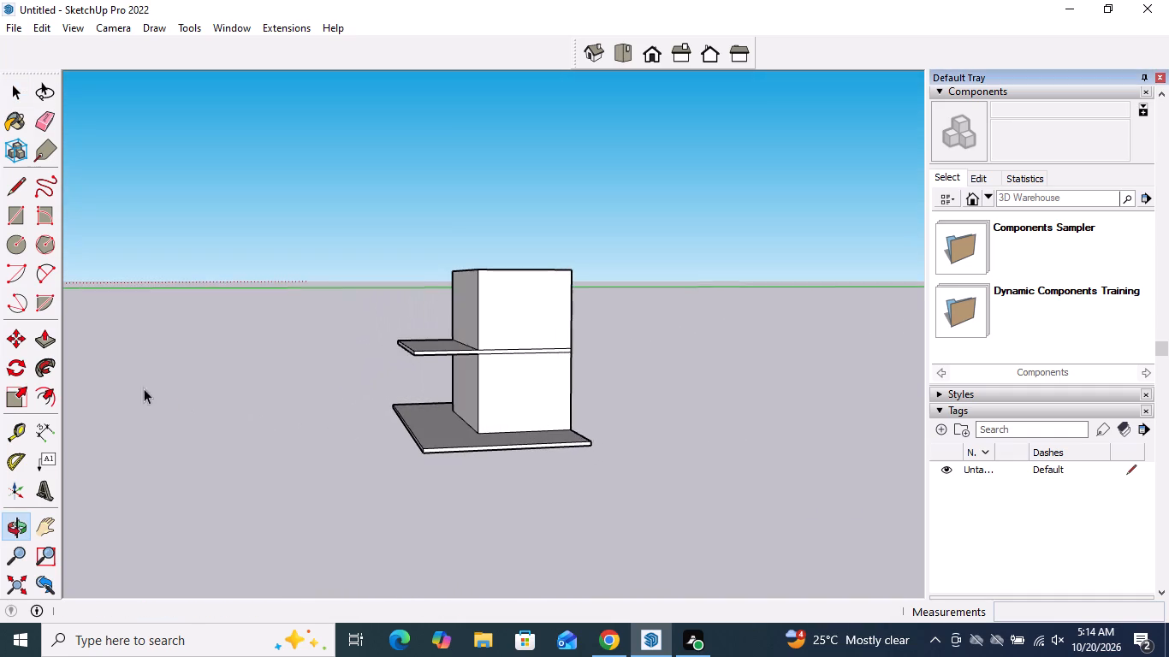
scroll(333, 415, down, 1)
Draw a 6" vertical line on the ground, starting in line with the base slab's front corner along the red axis.
click(14, 185)
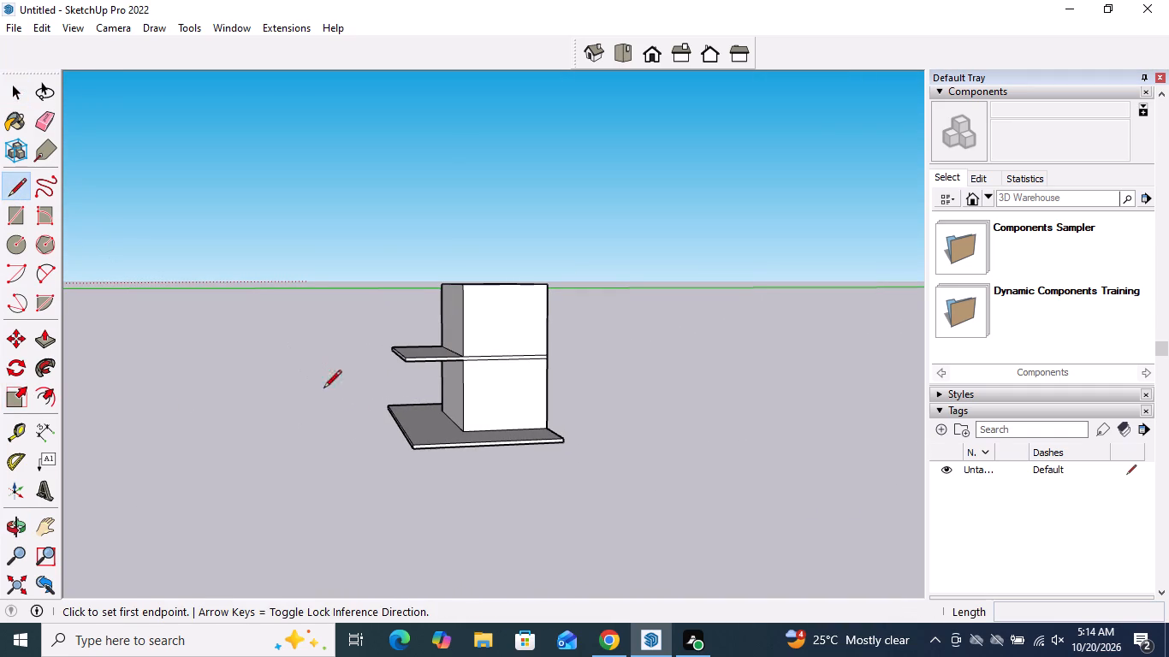
scroll(514, 531, up, 2)
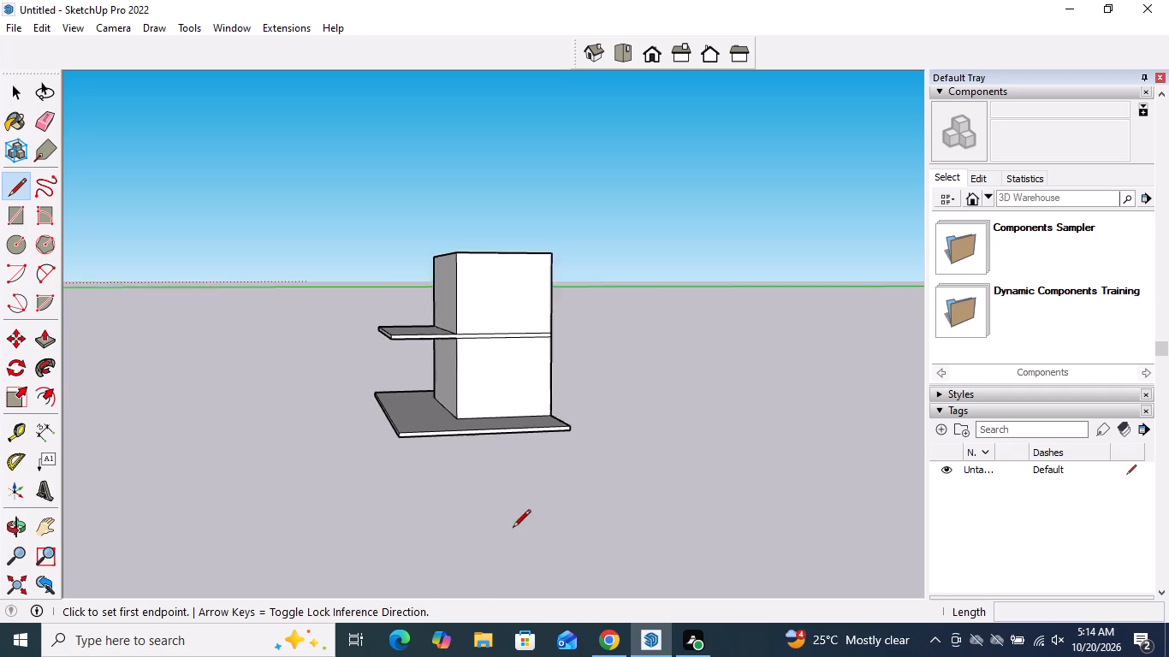
scroll(513, 529, up, 2)
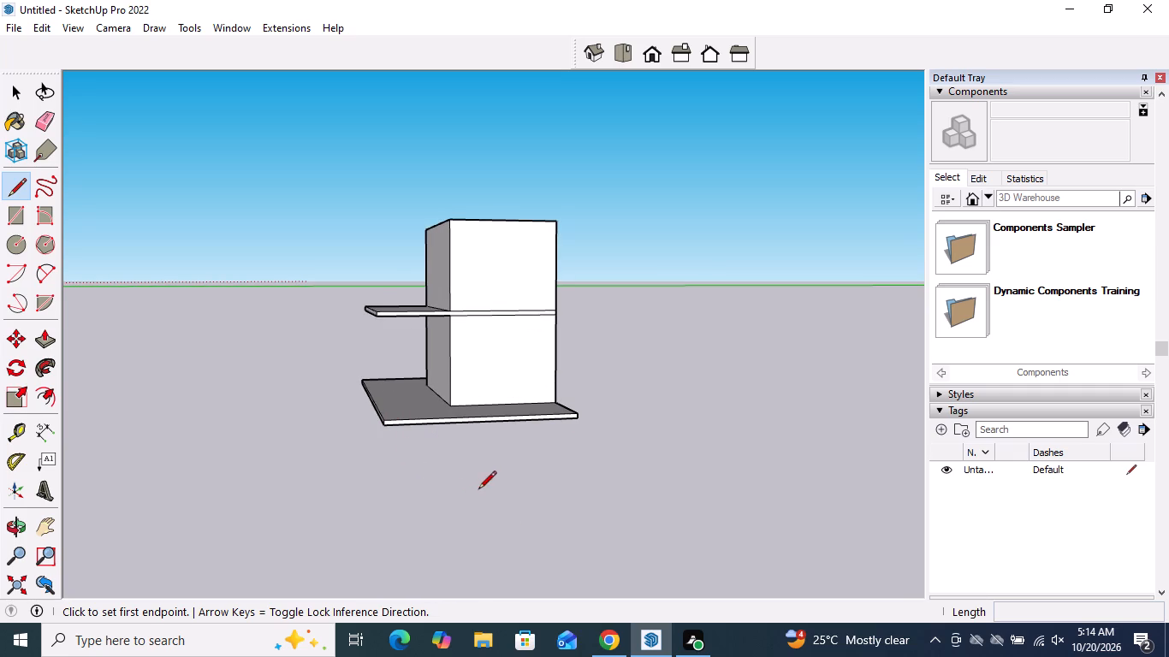
middle_drag(466, 500, 735, 524)
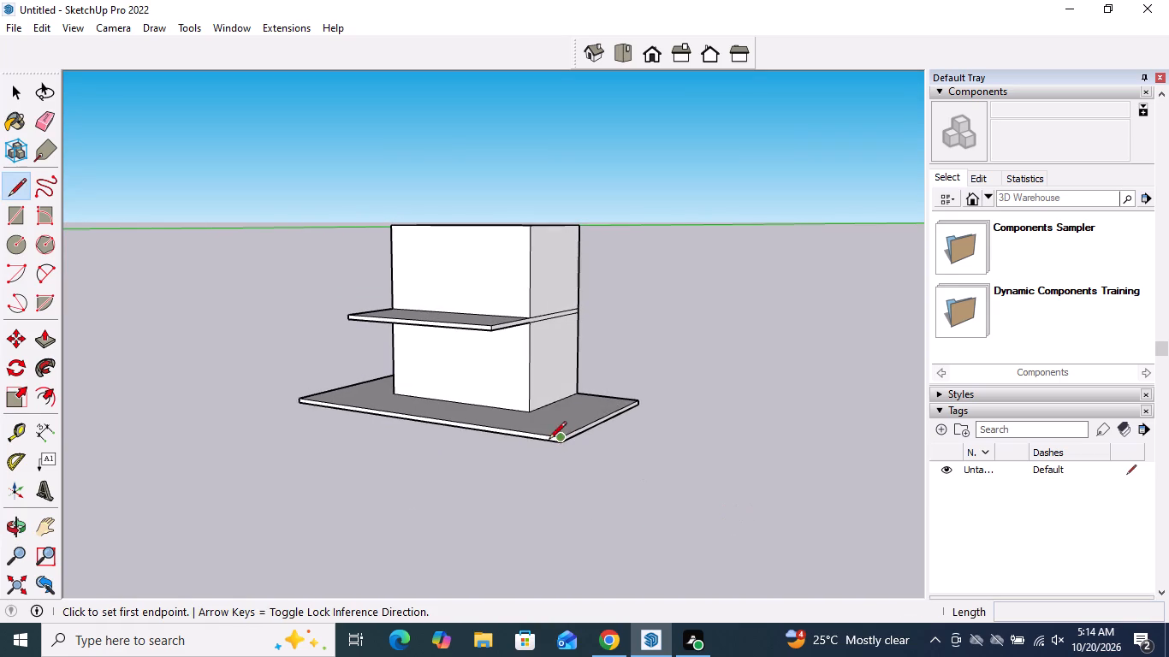
click(757, 477)
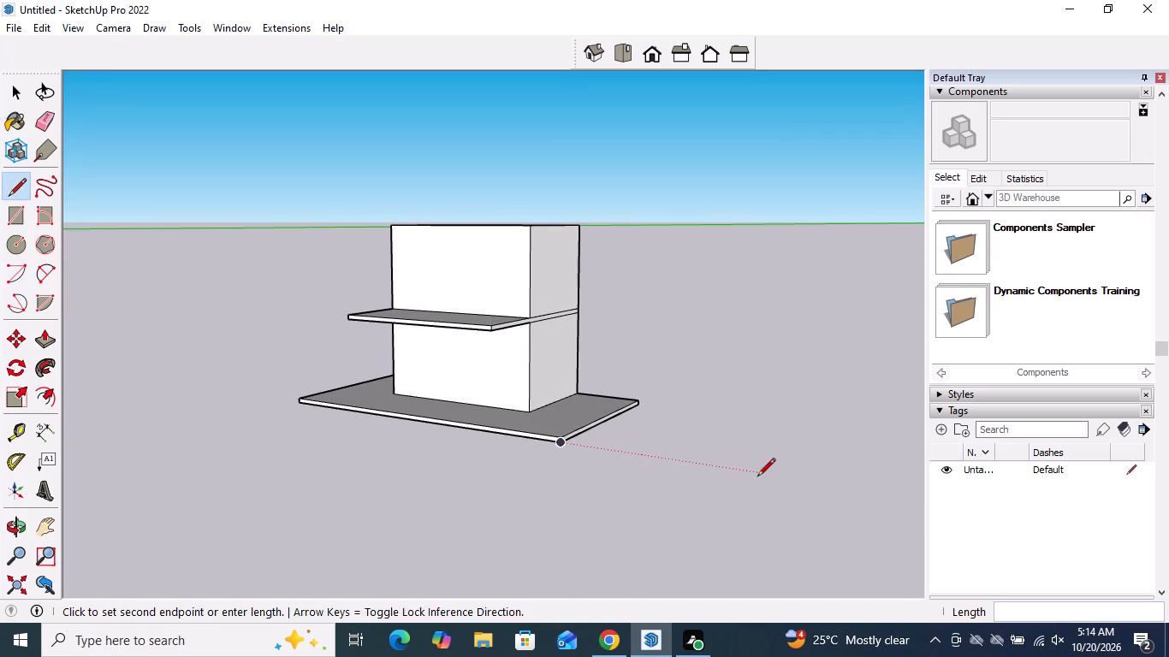
middle_drag(766, 445, 460, 499)
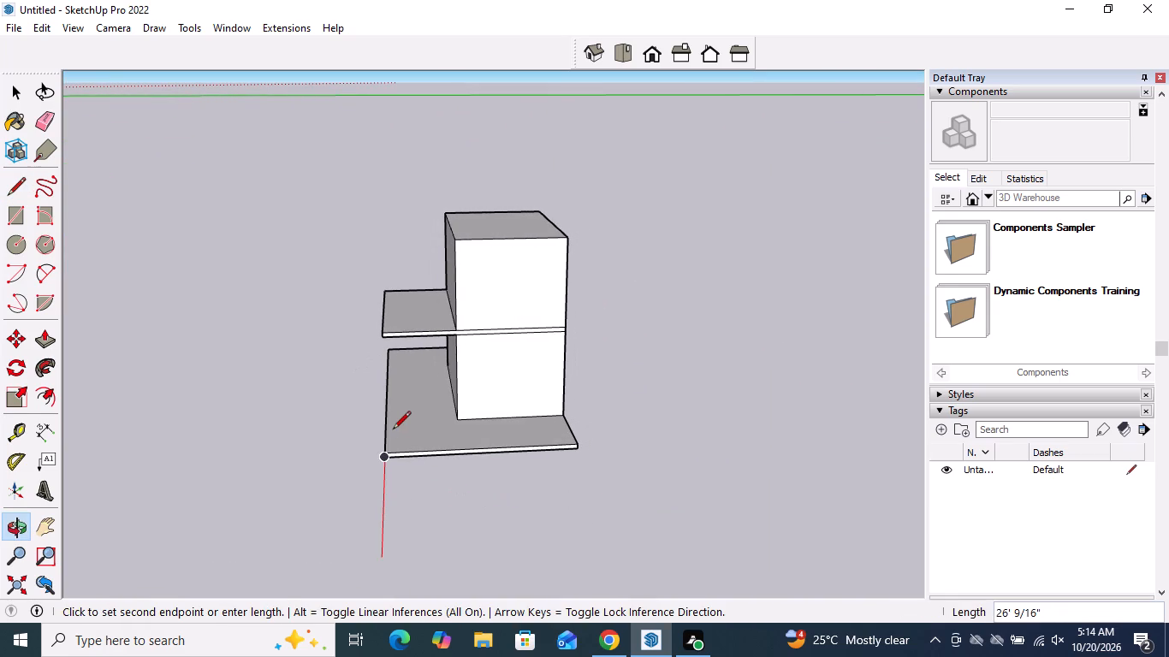
middle_drag(382, 401, 368, 346)
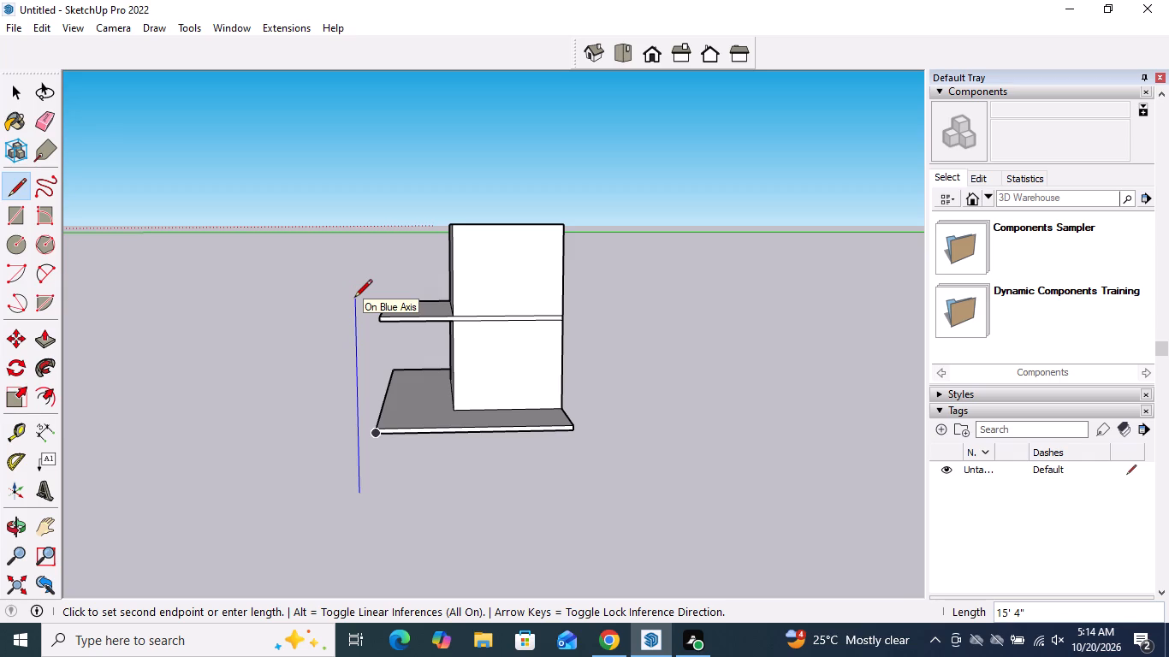
key(6)
key(shift+quotedbl)
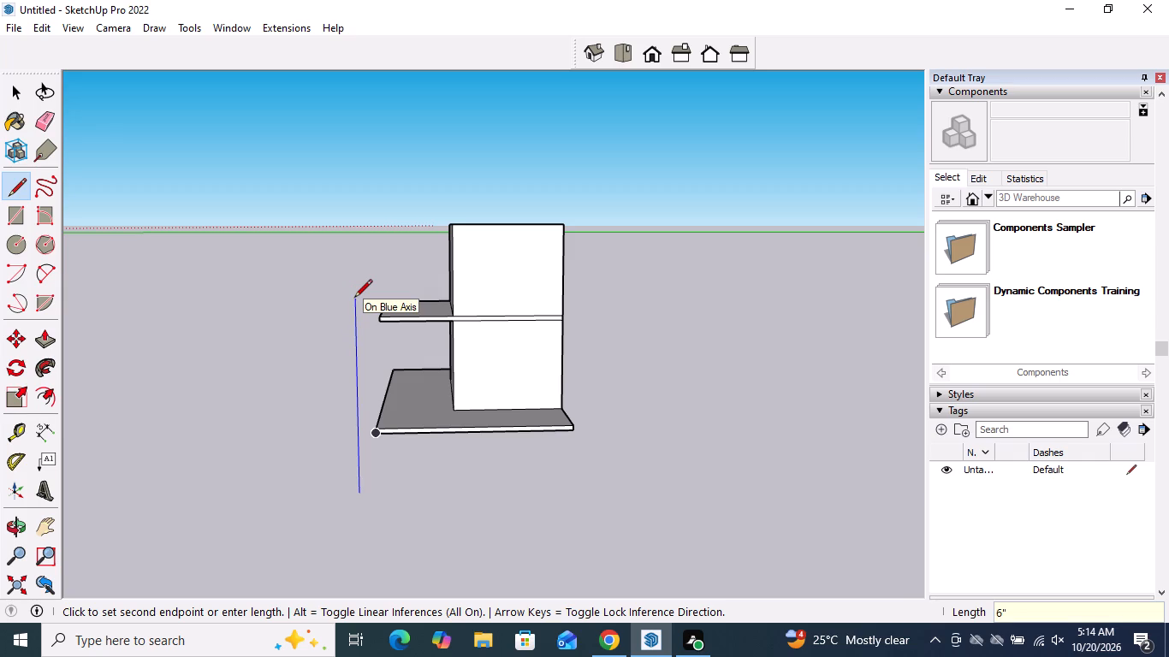
key(Return)
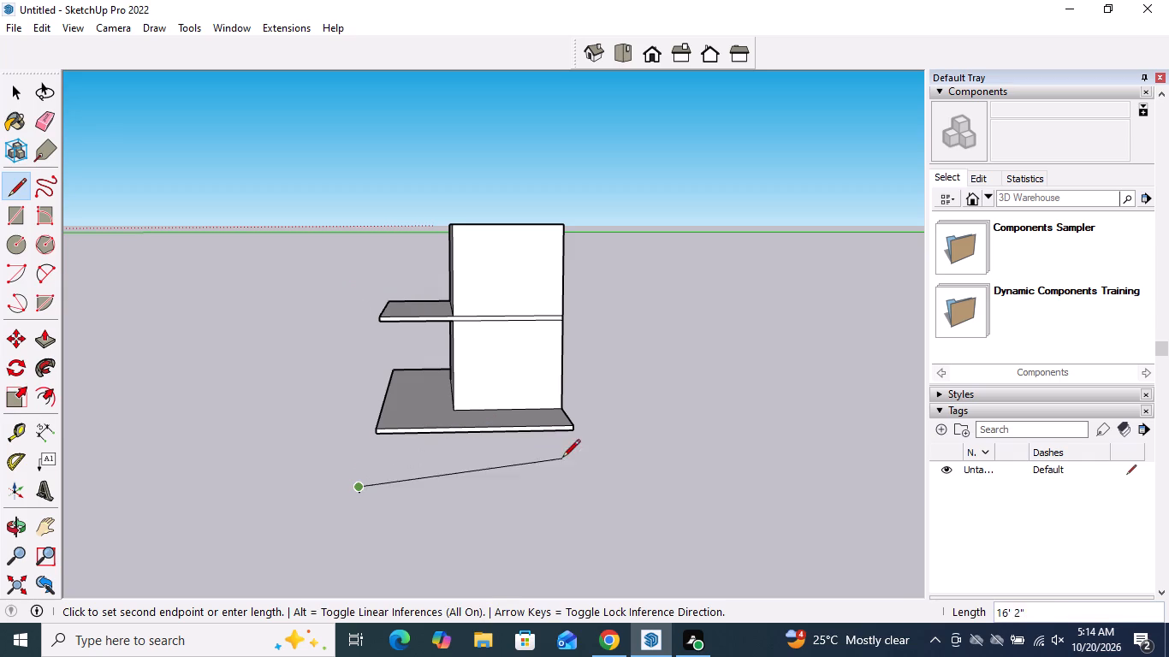
Continue the vertical line into a two-step stair profile: 10" tread along the green axis, 6" riser, and another 10" tread.
text(10)
key(shift+quotedbl)
key(Return)
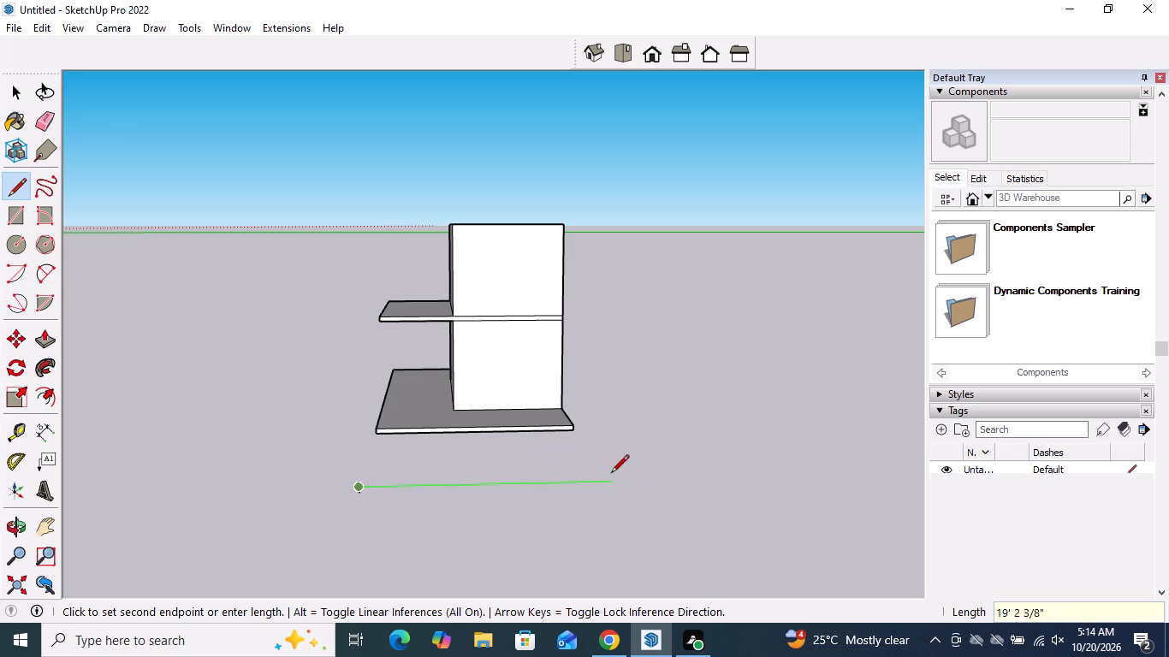
text(6")
key(Return)
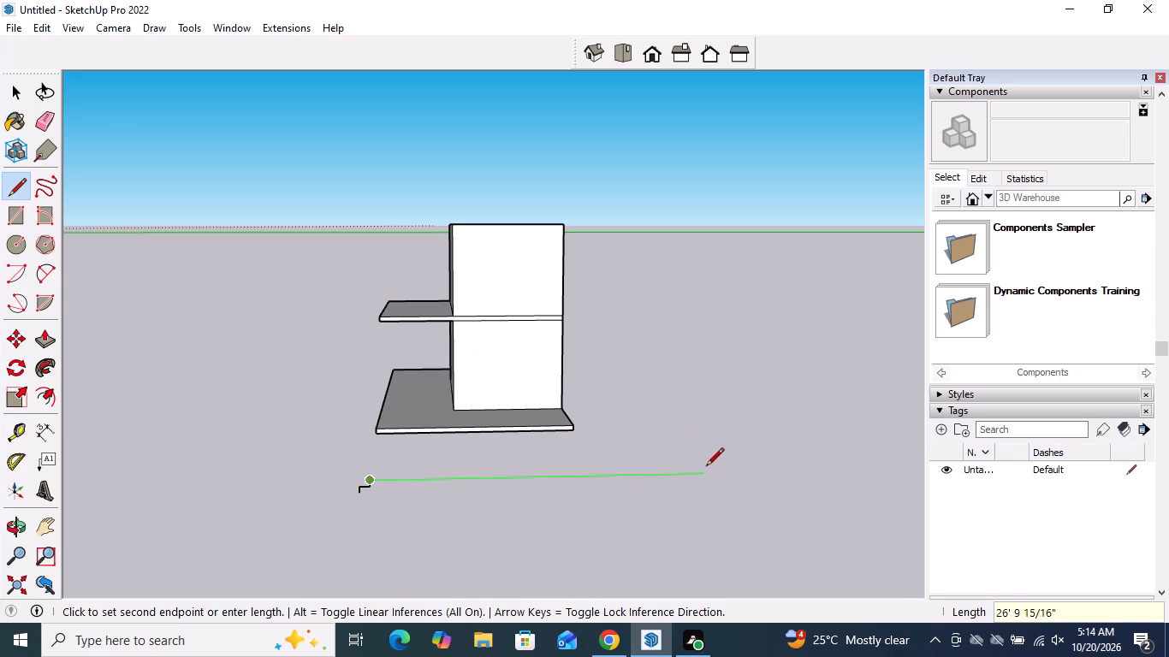
text(10)
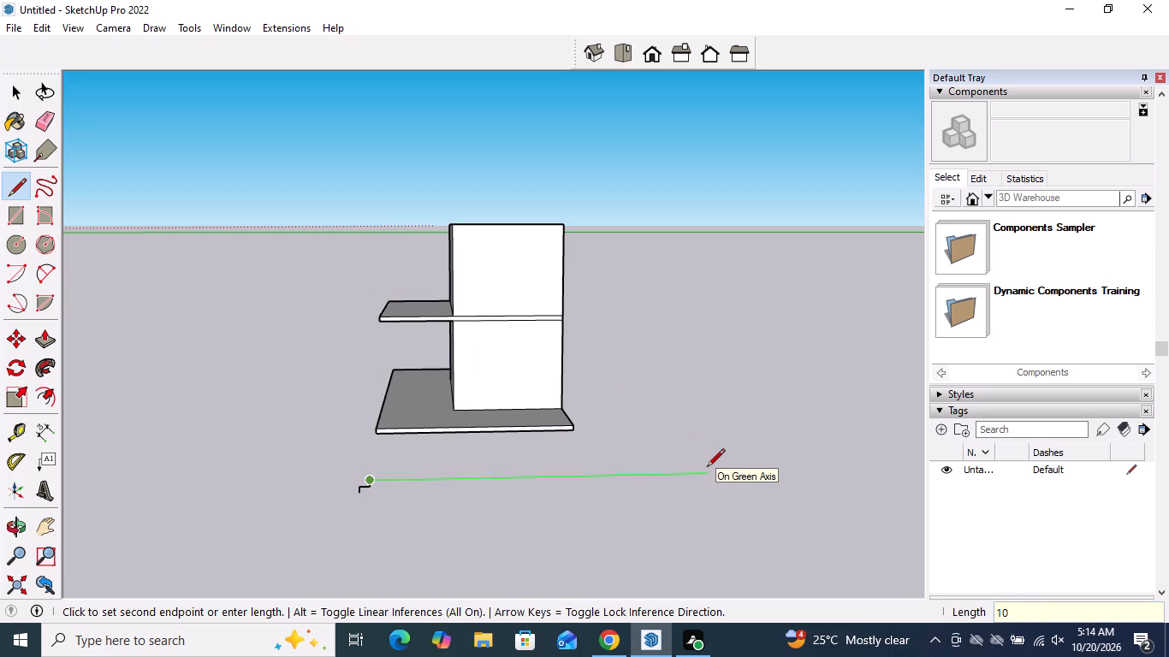
key(shift+quotedbl)
key(Return)
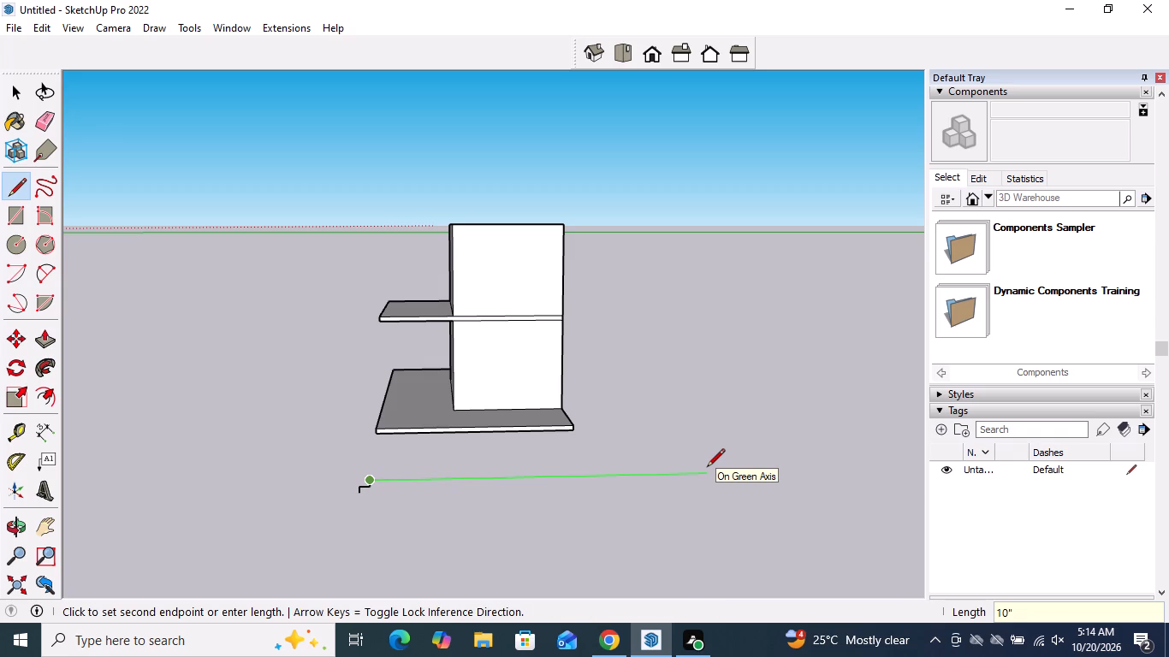
key(Return)
key(space)
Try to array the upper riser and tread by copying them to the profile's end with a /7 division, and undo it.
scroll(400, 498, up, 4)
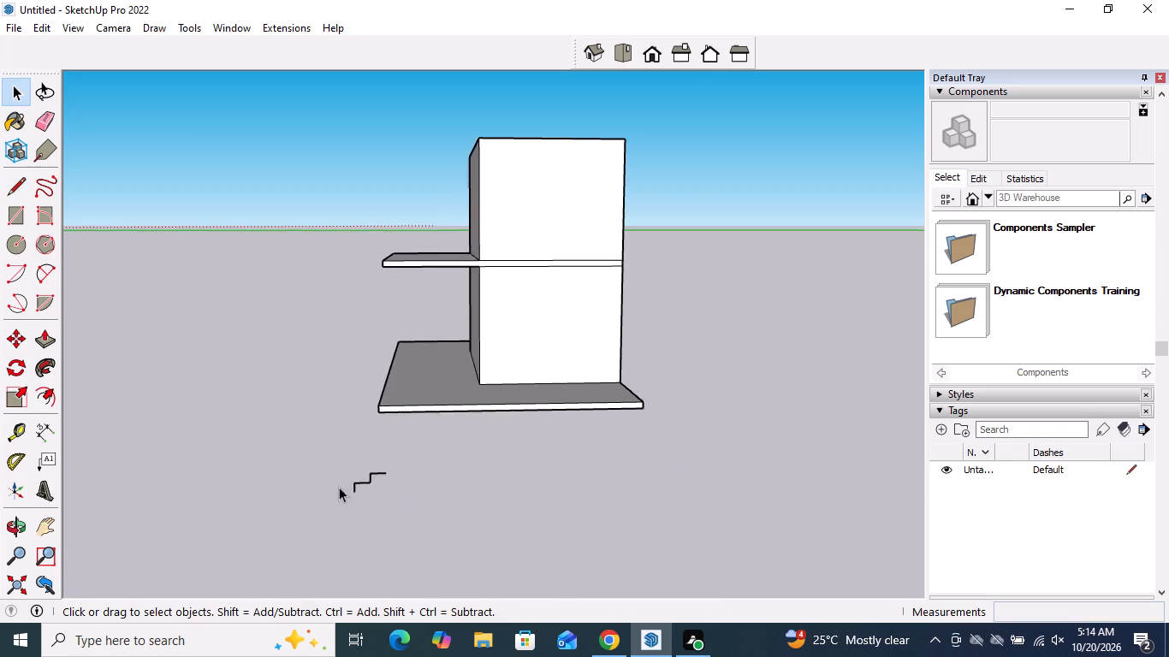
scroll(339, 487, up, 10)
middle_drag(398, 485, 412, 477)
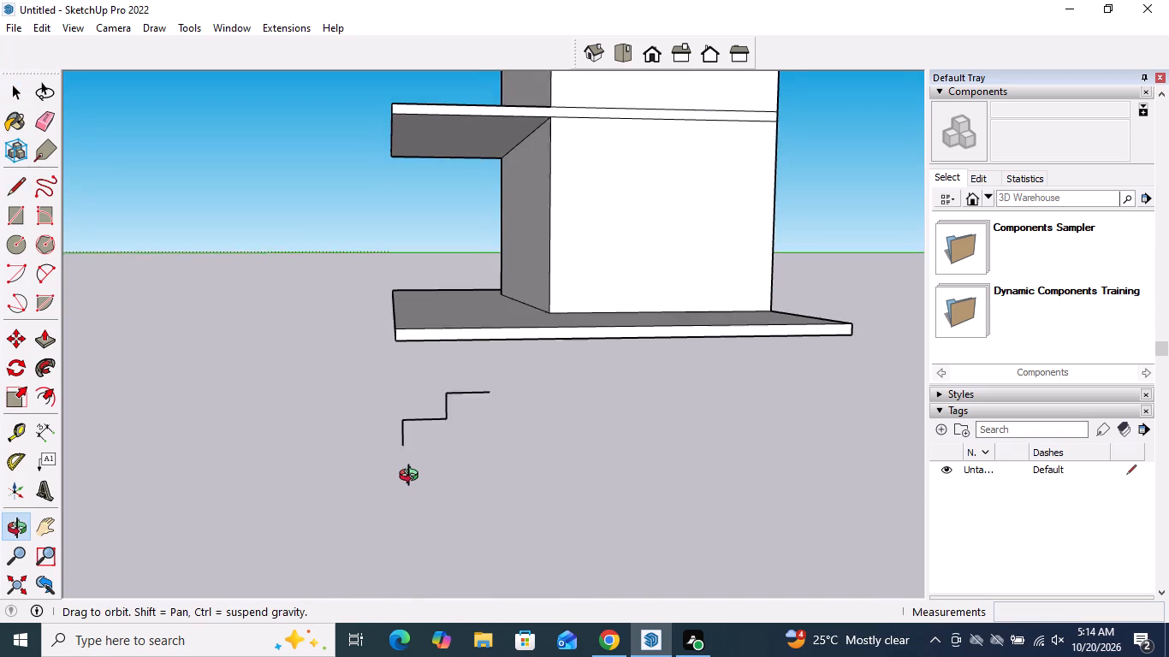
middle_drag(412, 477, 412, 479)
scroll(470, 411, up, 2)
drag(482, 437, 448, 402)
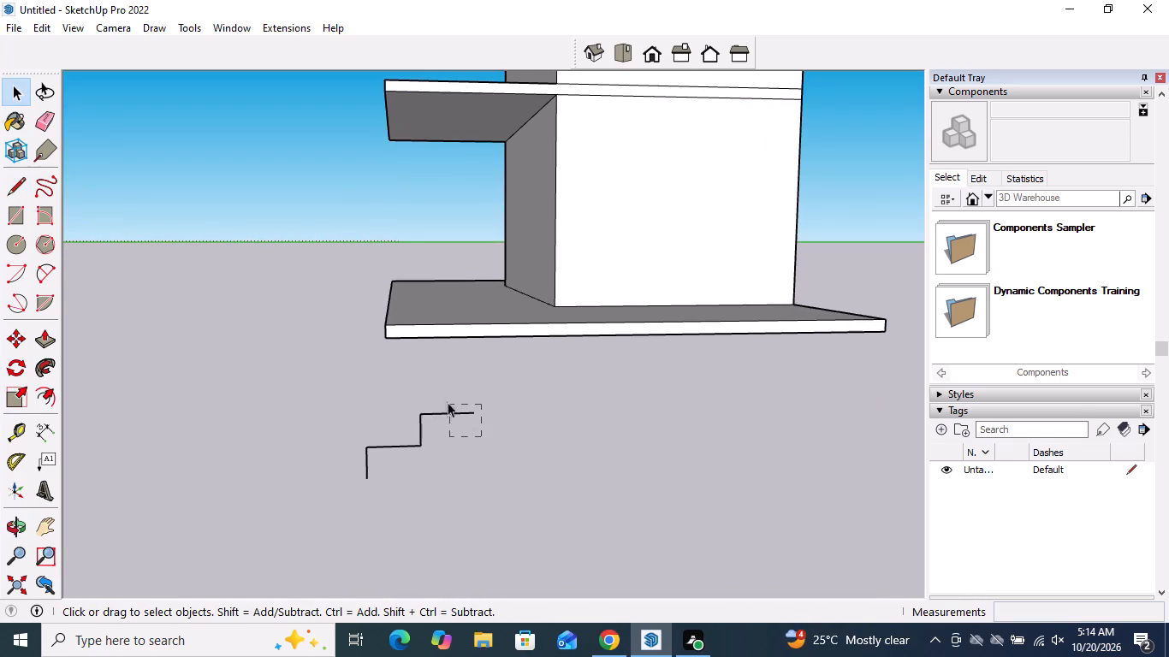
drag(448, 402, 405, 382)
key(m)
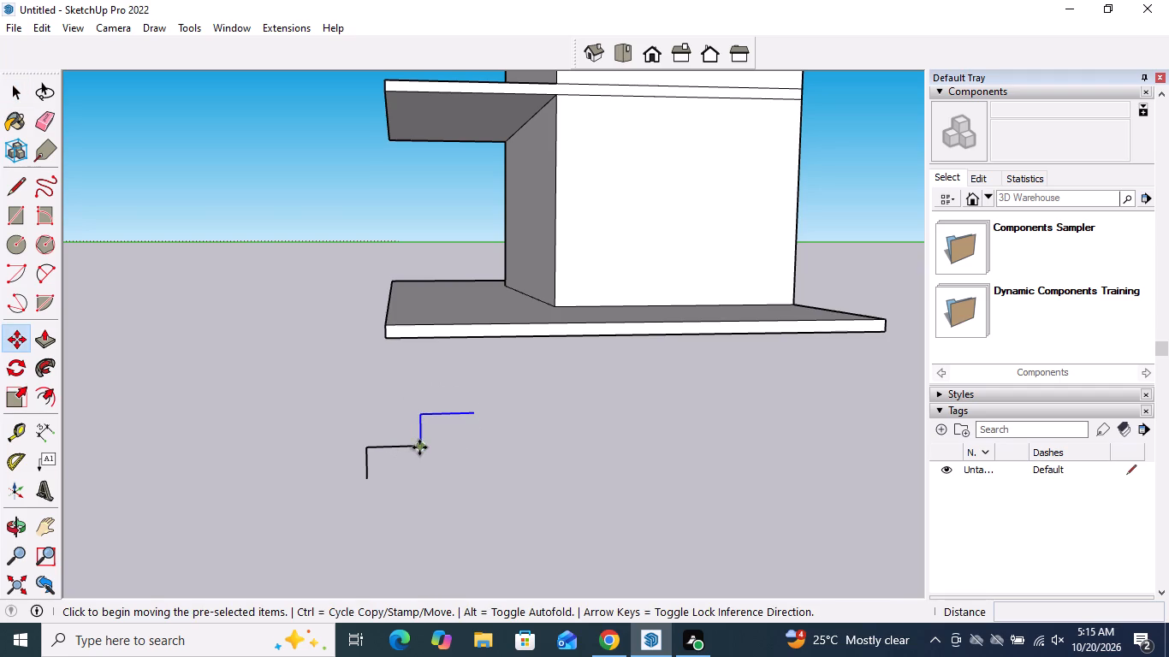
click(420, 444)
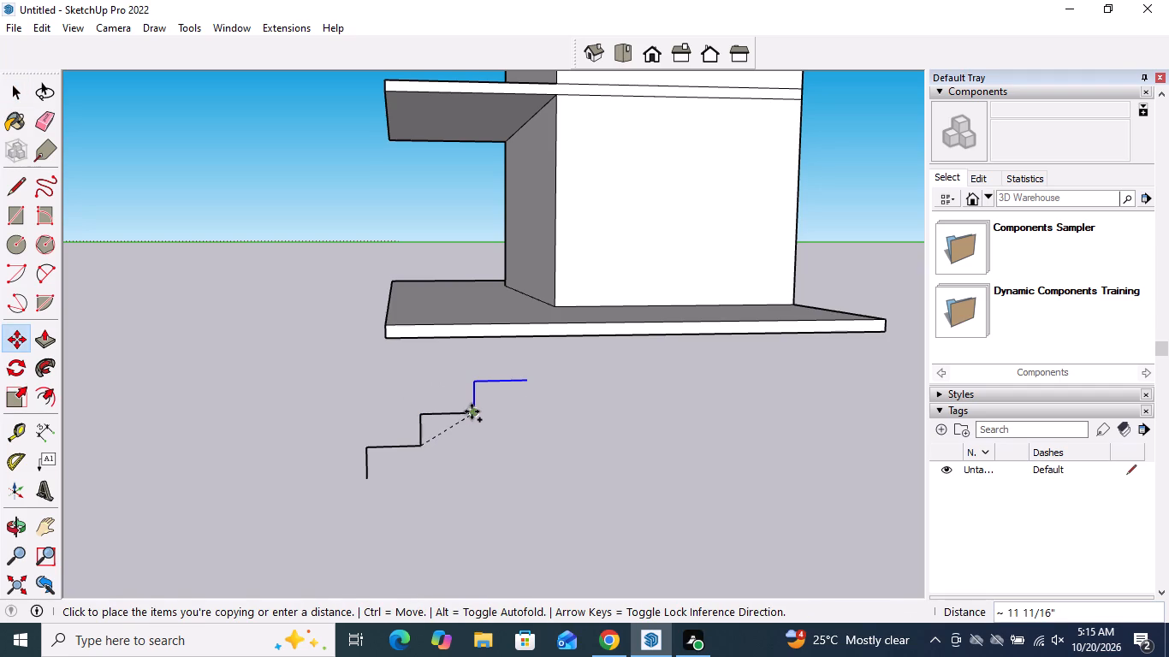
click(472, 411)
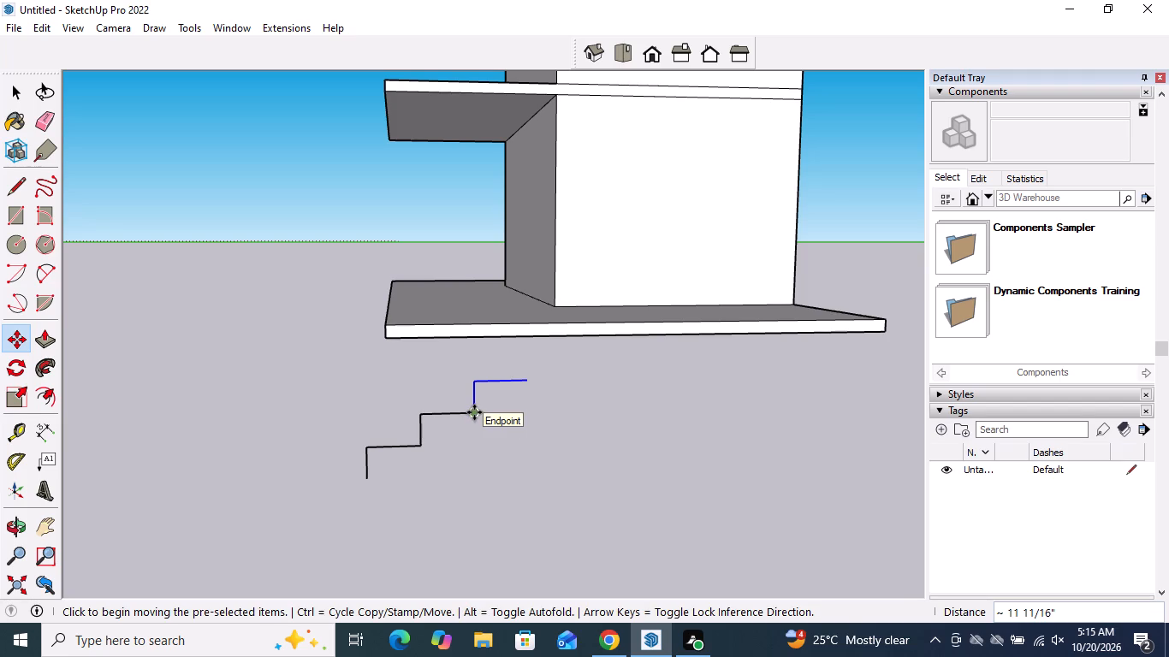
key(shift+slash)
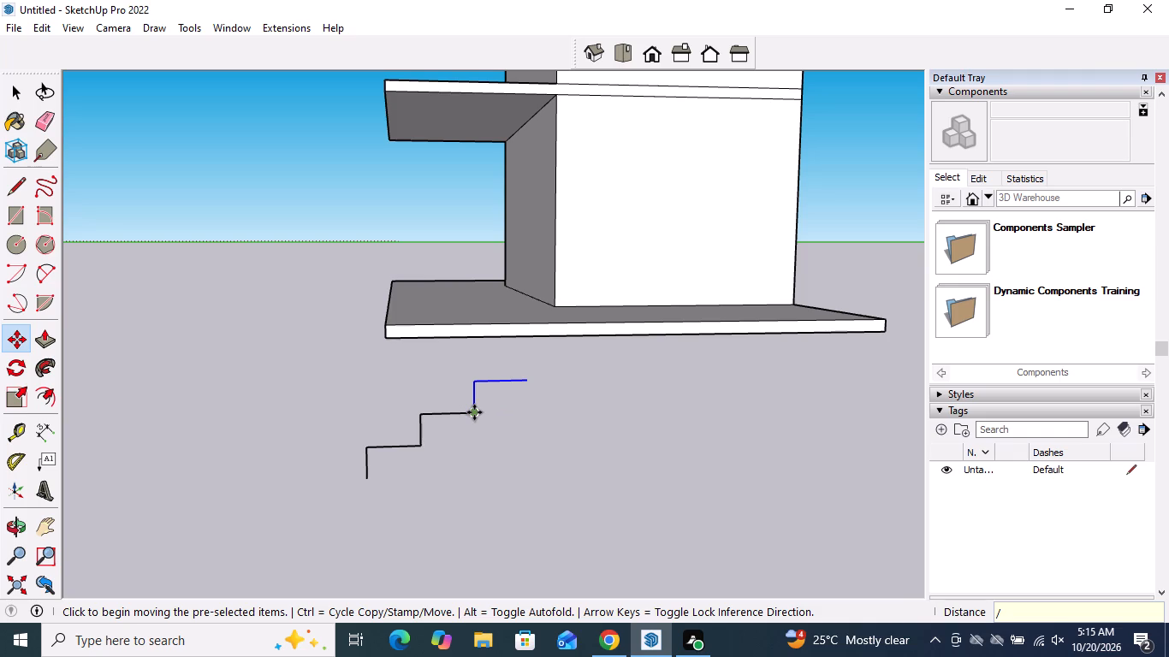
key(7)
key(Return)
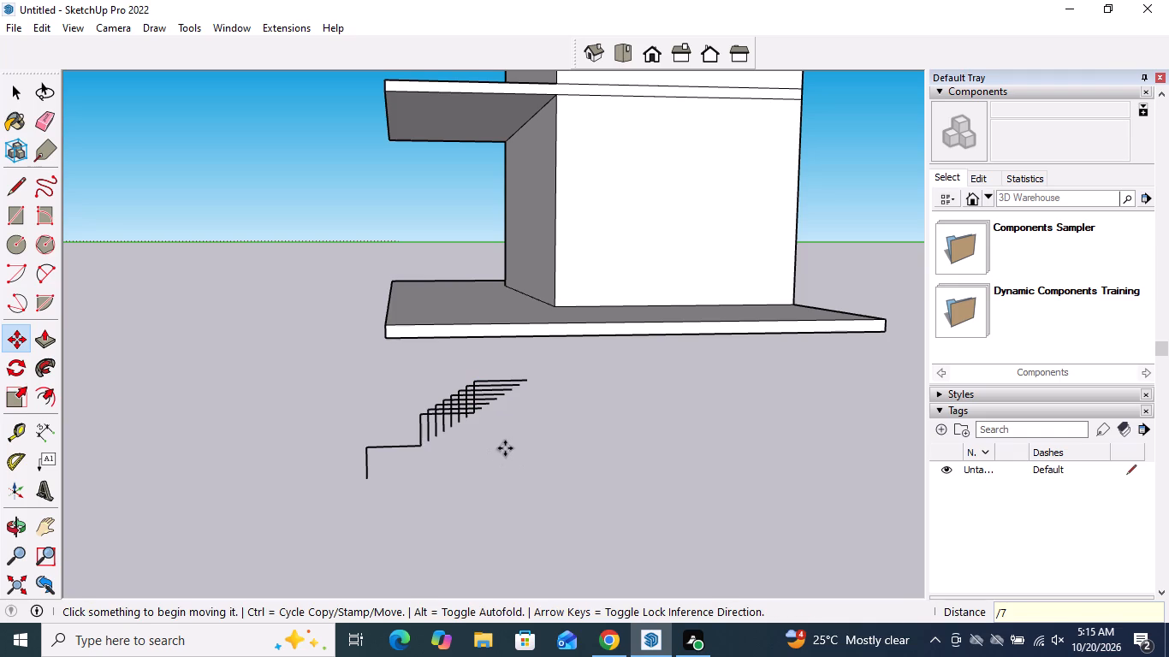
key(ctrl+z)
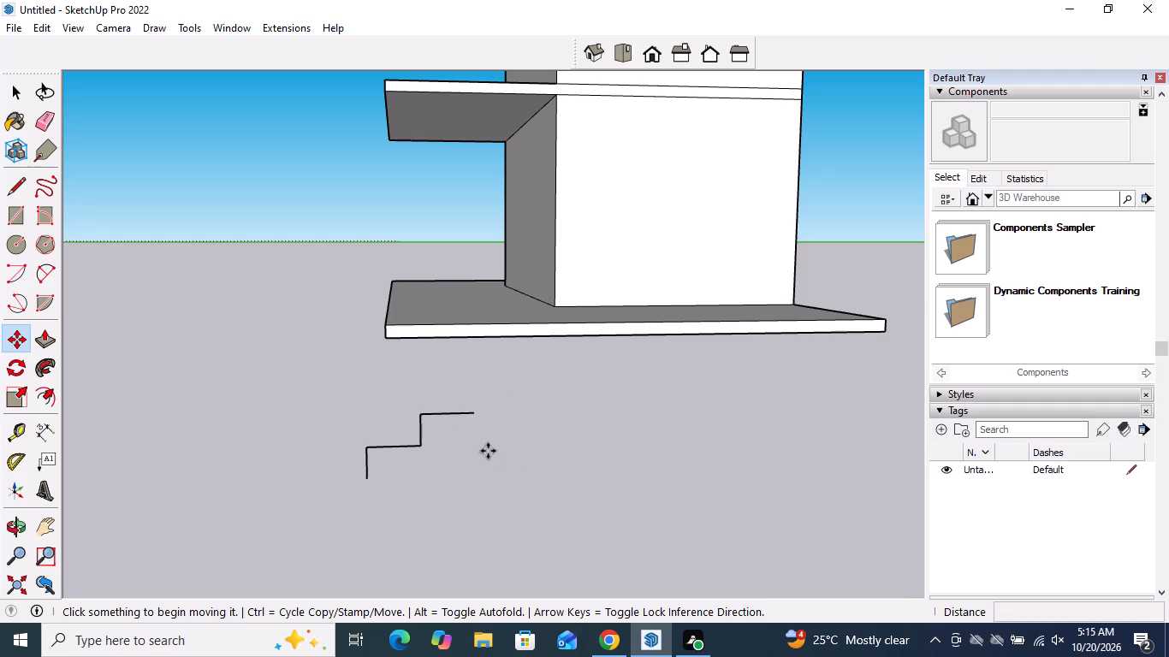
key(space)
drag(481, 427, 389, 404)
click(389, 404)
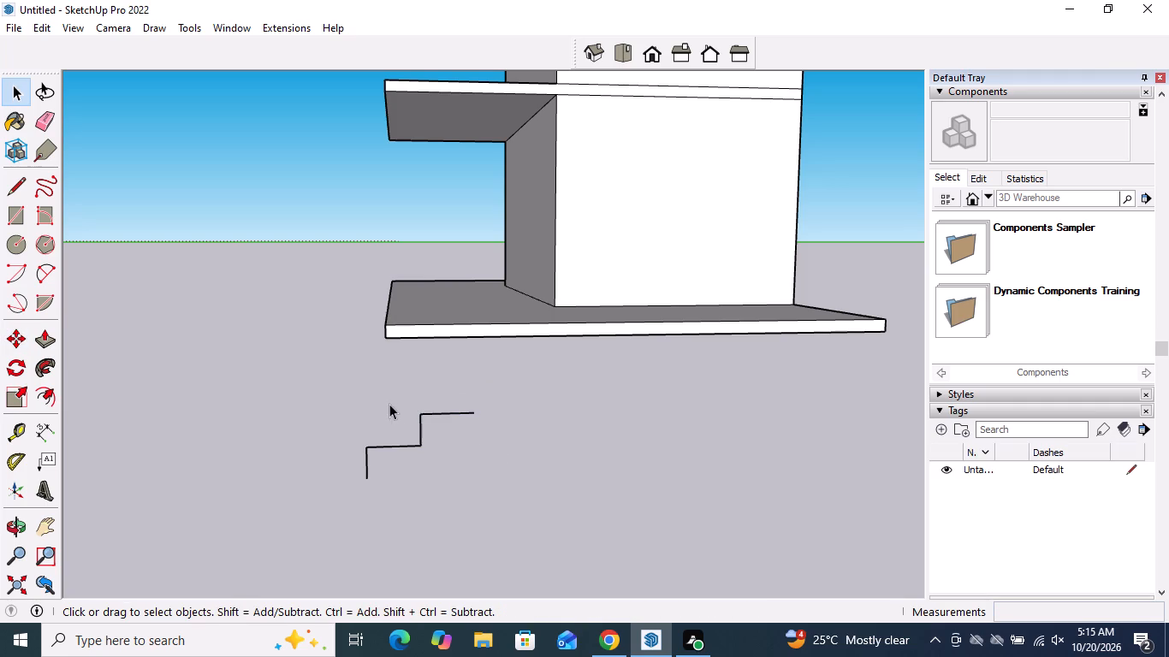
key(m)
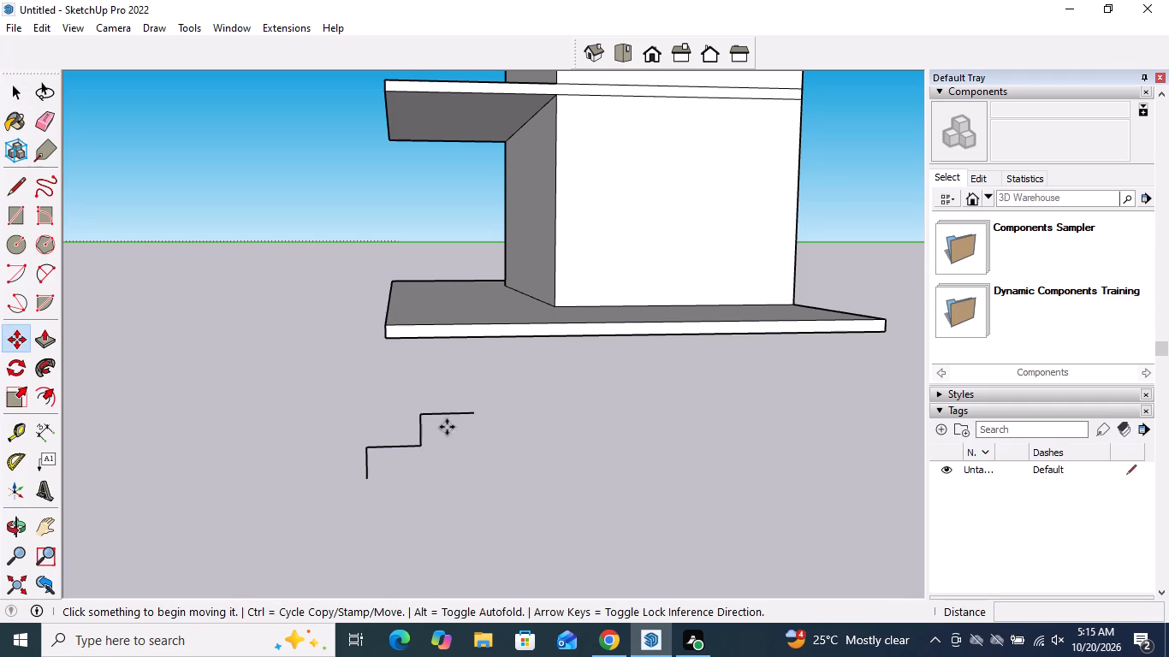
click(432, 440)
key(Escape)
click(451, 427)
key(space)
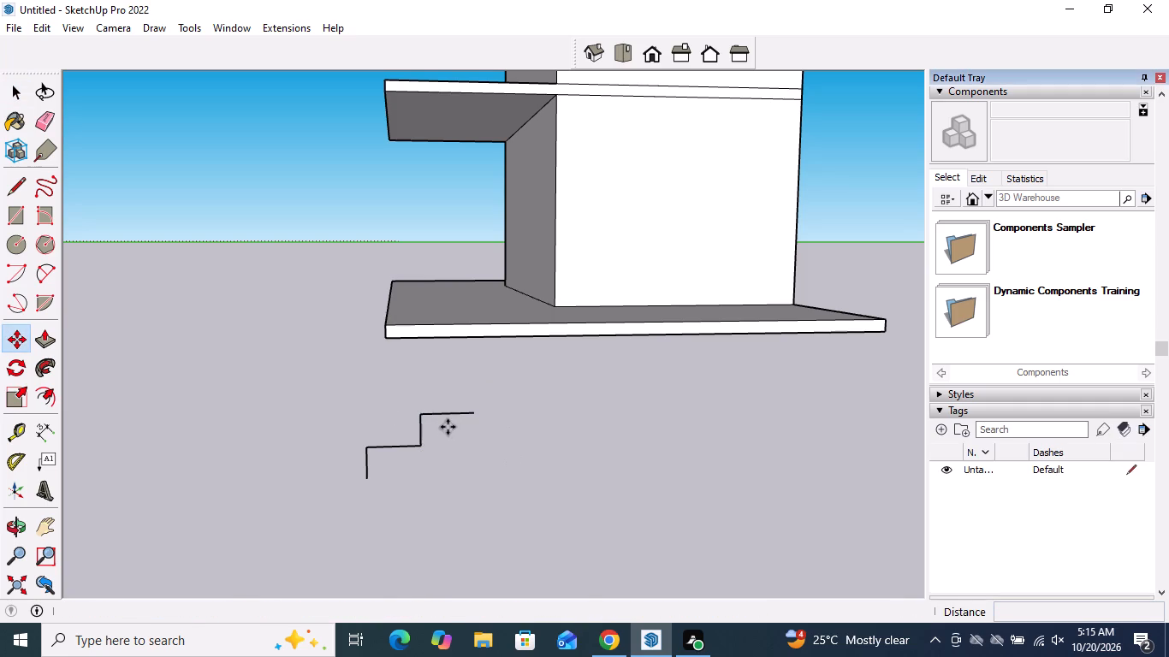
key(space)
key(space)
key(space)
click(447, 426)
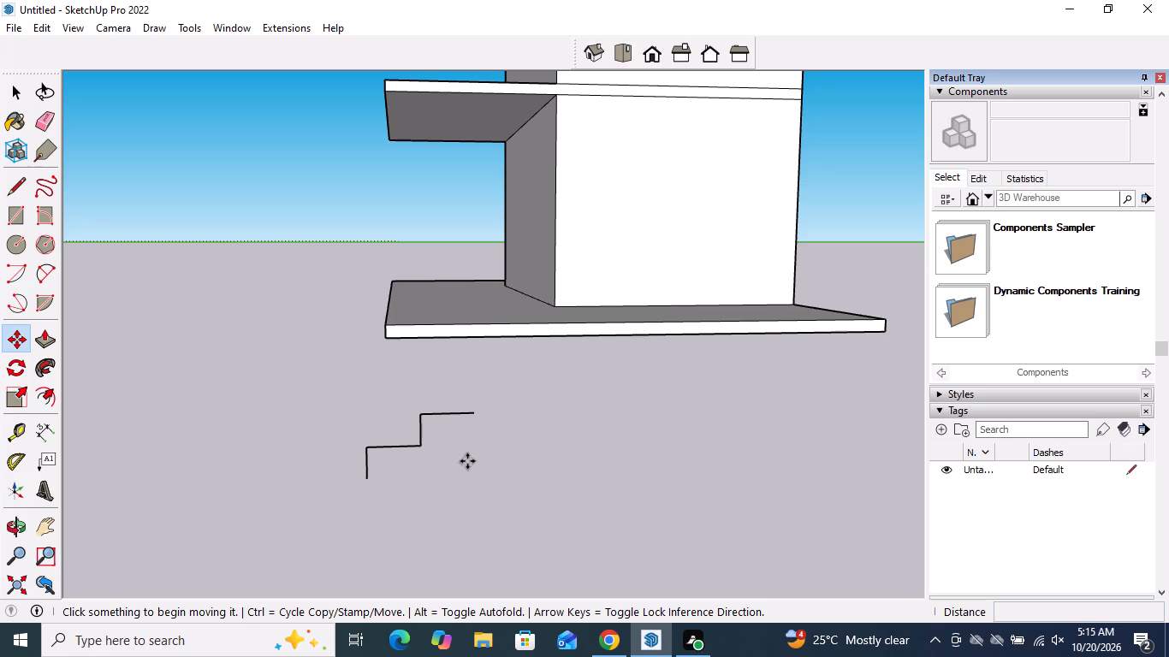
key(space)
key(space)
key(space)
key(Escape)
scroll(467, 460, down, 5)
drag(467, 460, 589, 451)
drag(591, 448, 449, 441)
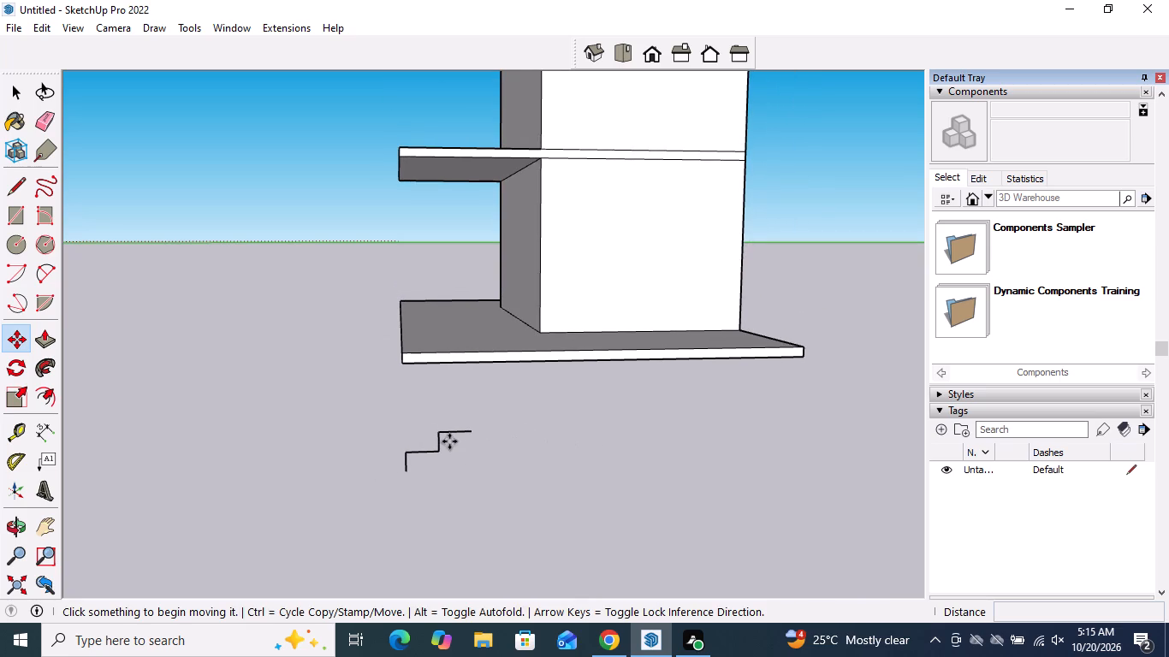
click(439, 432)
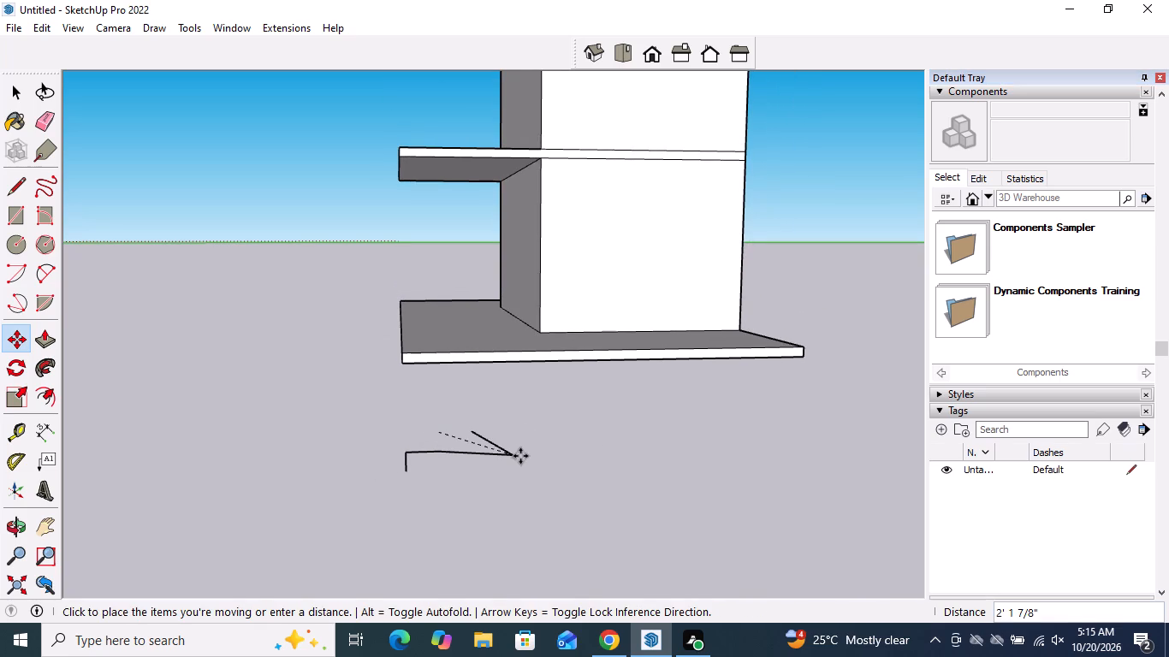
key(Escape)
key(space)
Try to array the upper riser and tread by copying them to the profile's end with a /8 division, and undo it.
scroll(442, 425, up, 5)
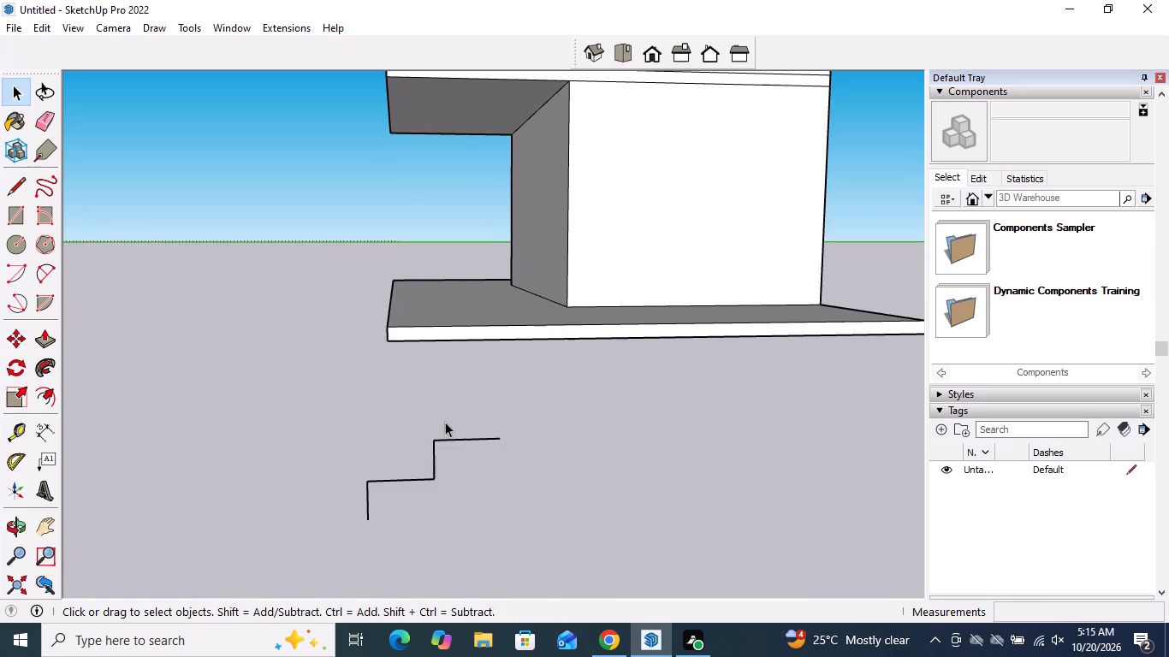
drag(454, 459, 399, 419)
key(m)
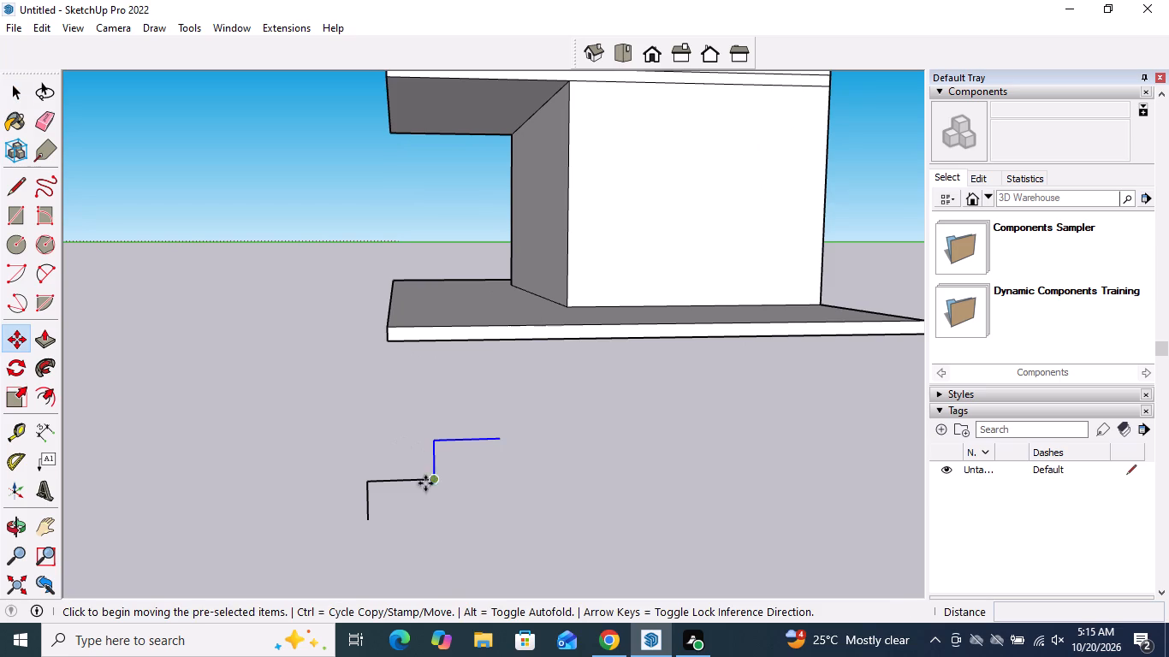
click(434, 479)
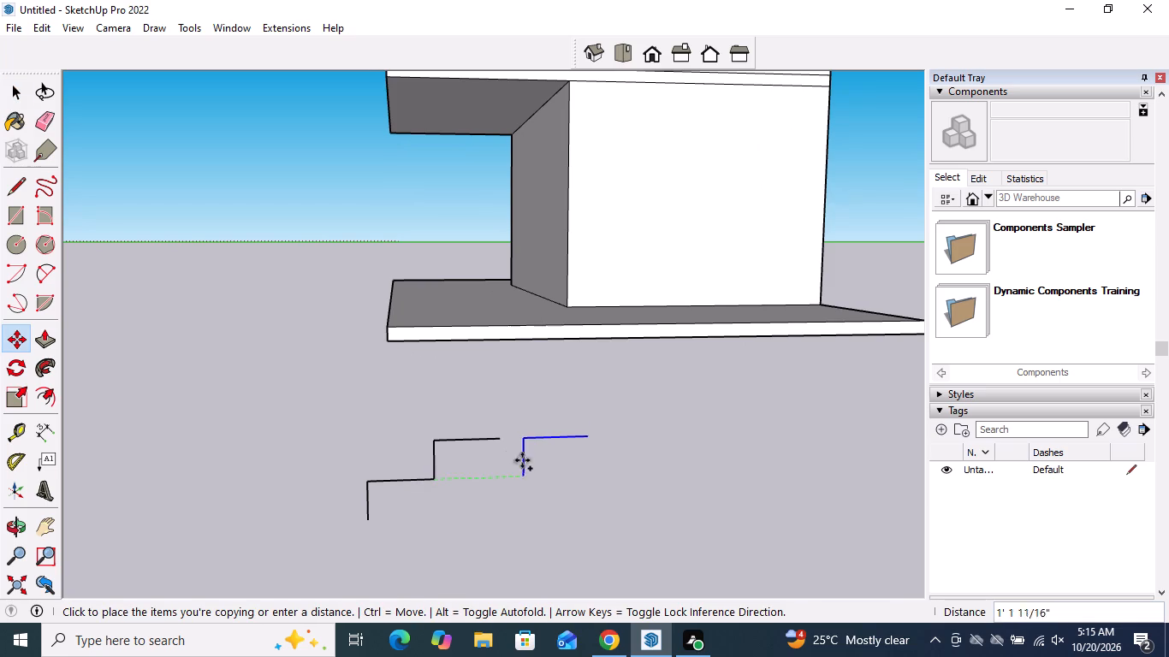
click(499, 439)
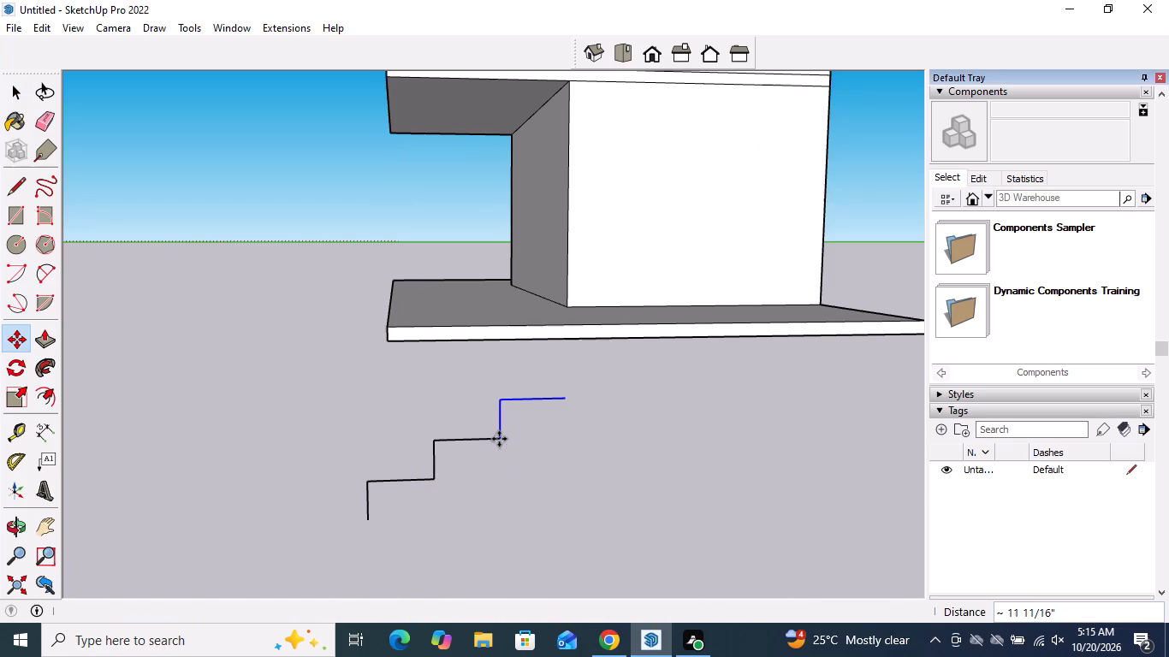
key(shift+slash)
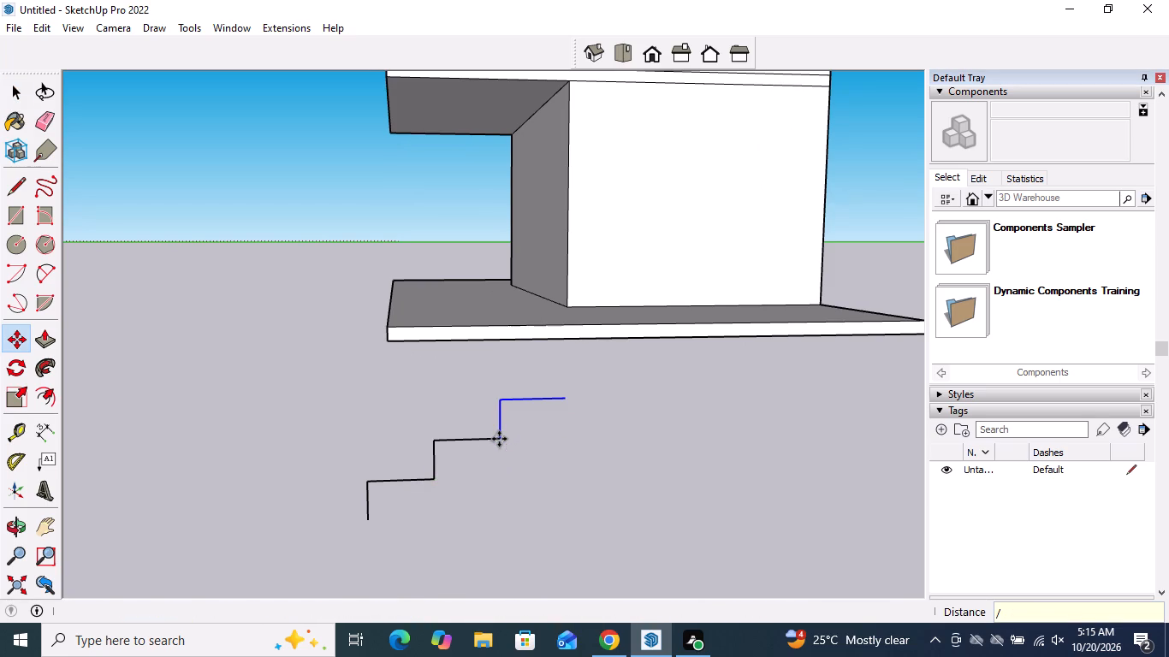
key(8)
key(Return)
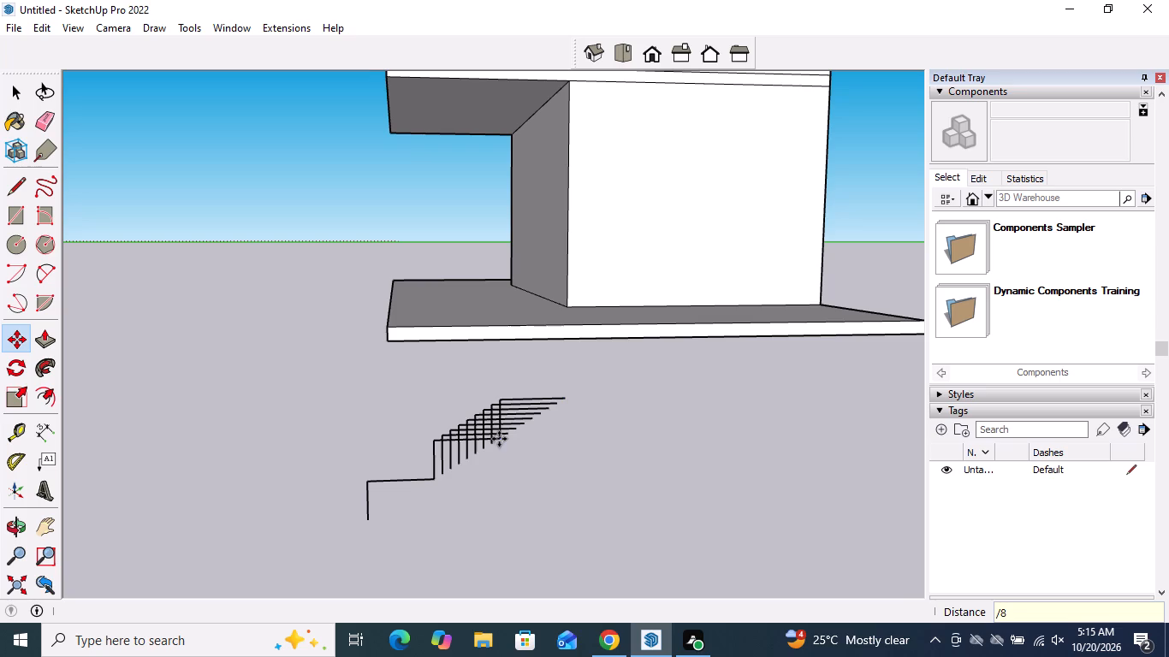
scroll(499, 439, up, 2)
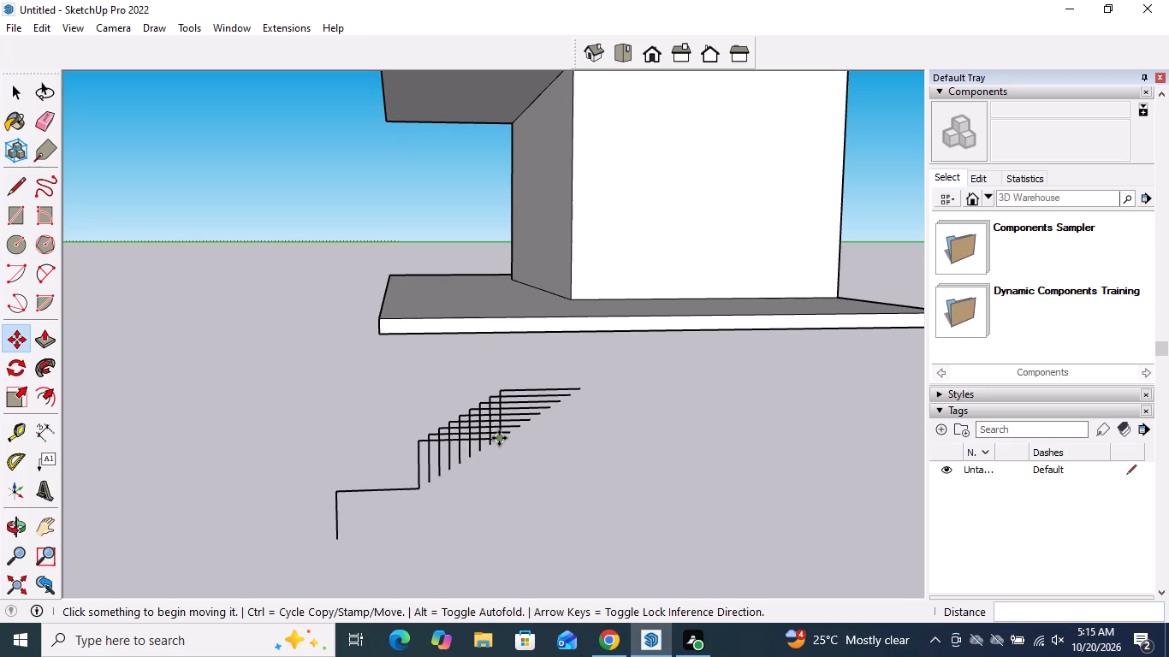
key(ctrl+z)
Copy the upper riser and tread from the riser's base to the profile's end and multiply the copy by 8.
key(space)
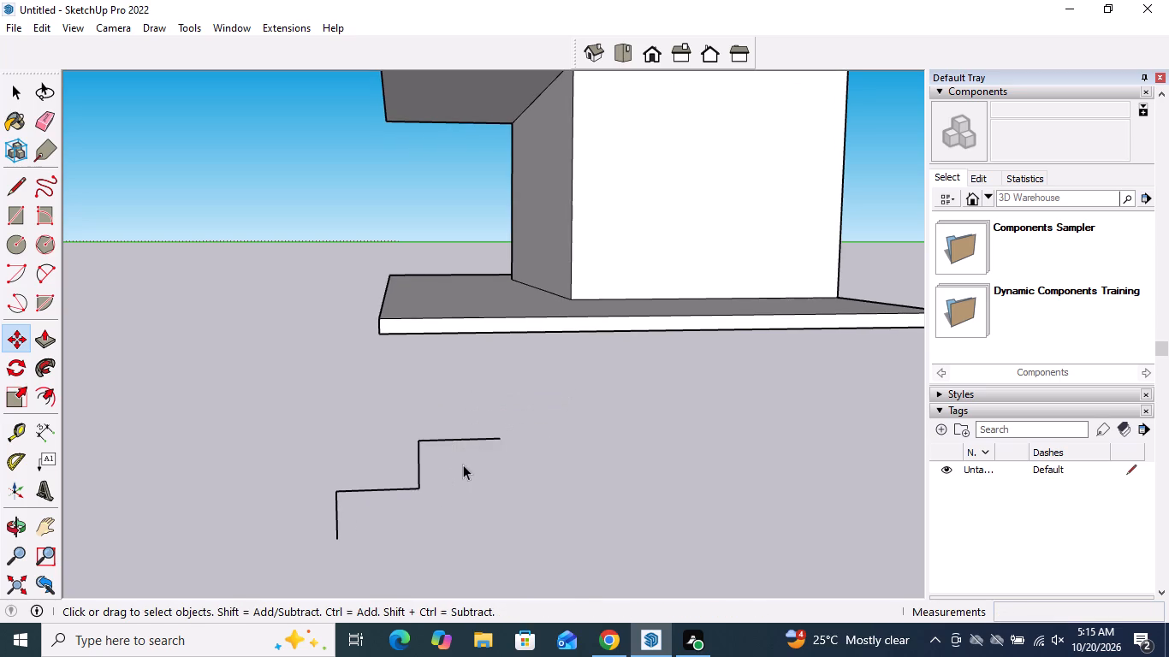
drag(466, 457, 383, 432)
key(m)
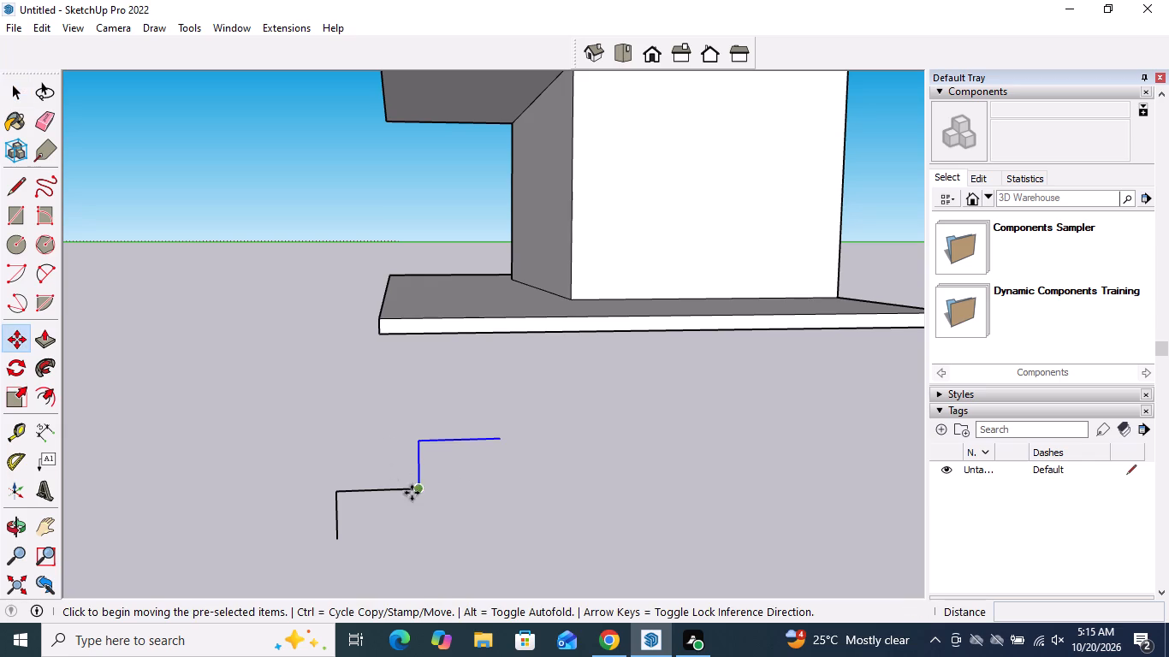
click(418, 487)
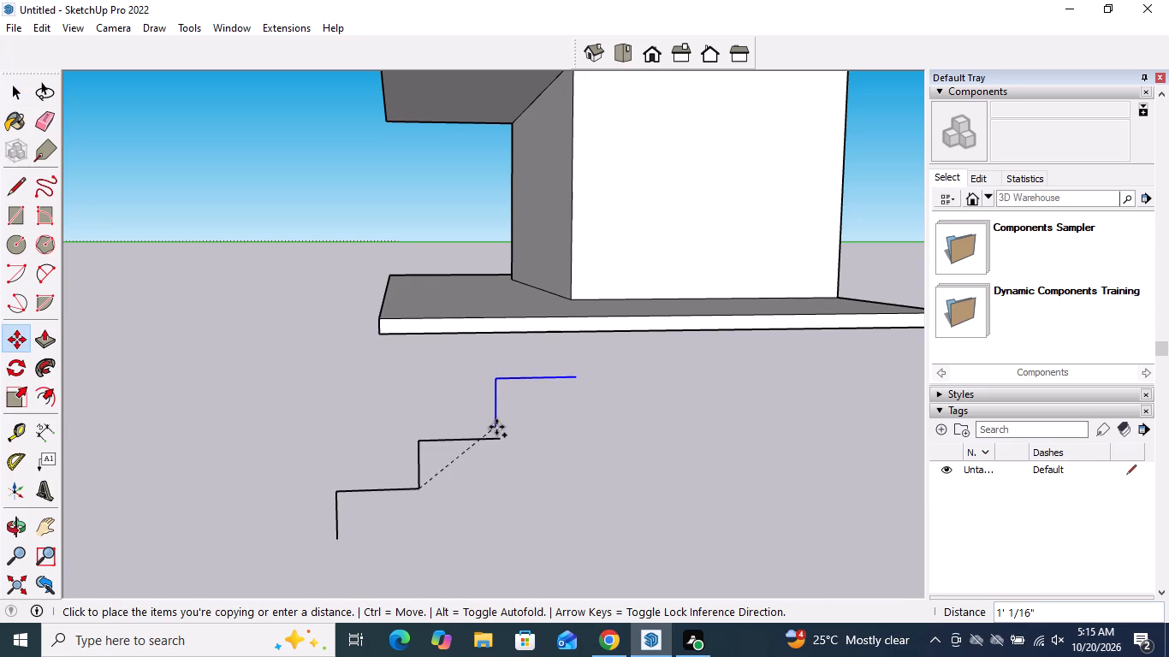
click(501, 436)
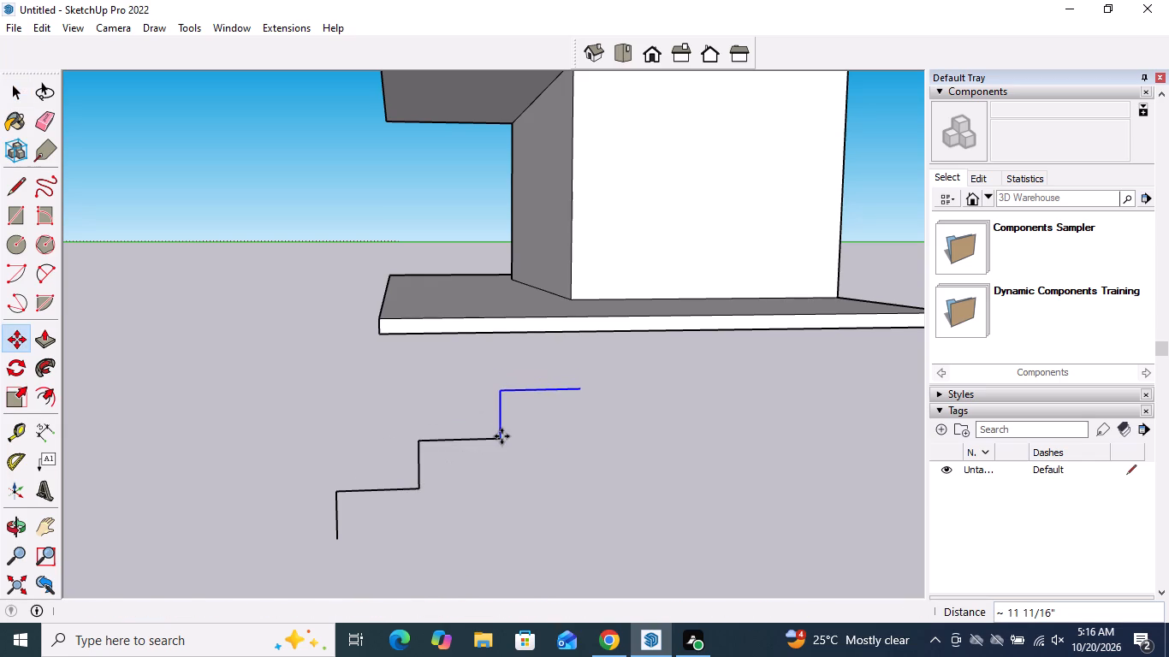
key(shift+asterisk)
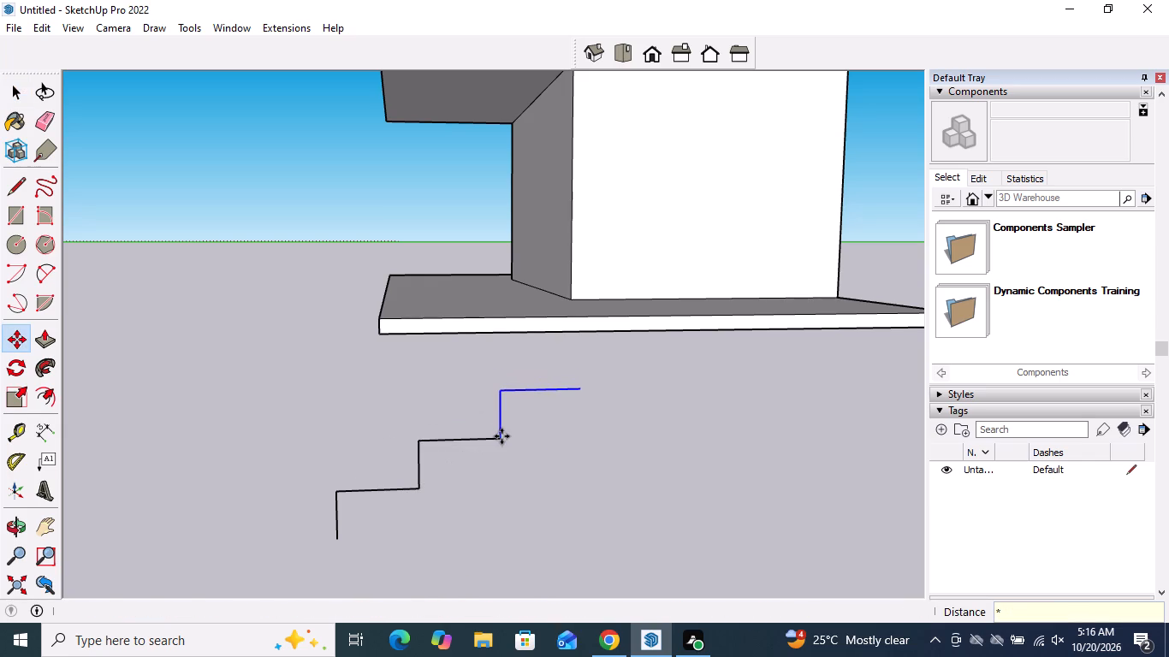
key(8)
key(Return)
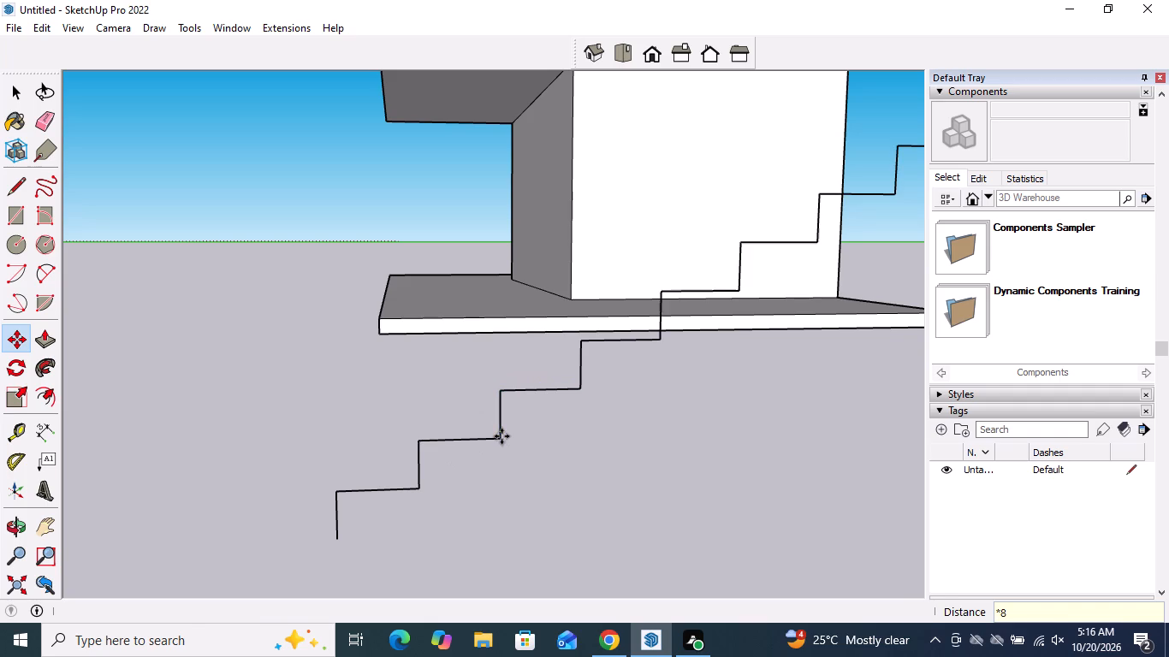
key(space)
scroll(501, 436, down, 8)
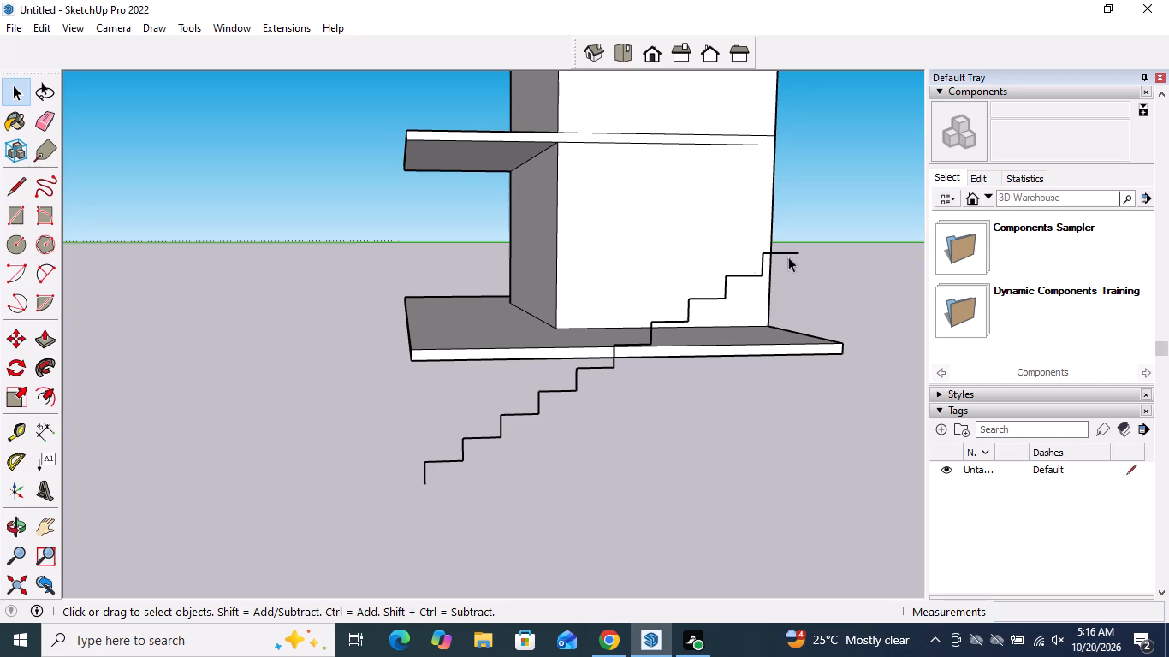
Draw a 6" vertical line down from the outer end of the stair profile's top tread.
scroll(735, 305, down, 4)
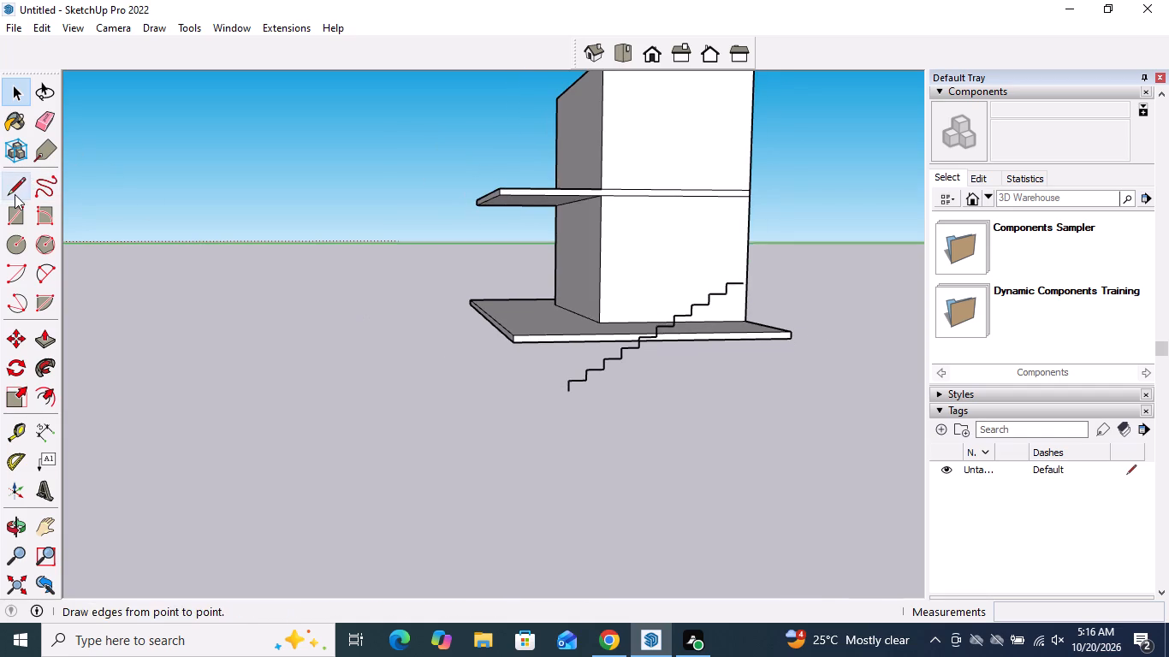
click(15, 194)
scroll(701, 280, up, 3)
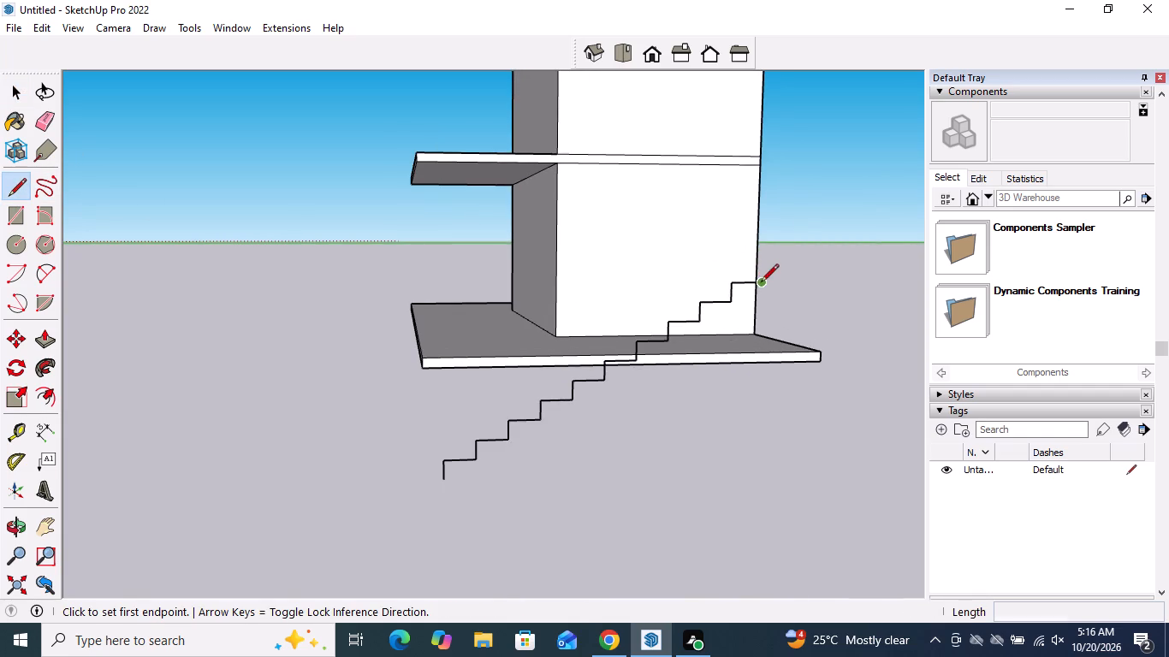
click(761, 283)
text(6")
key(Return)
key(space)
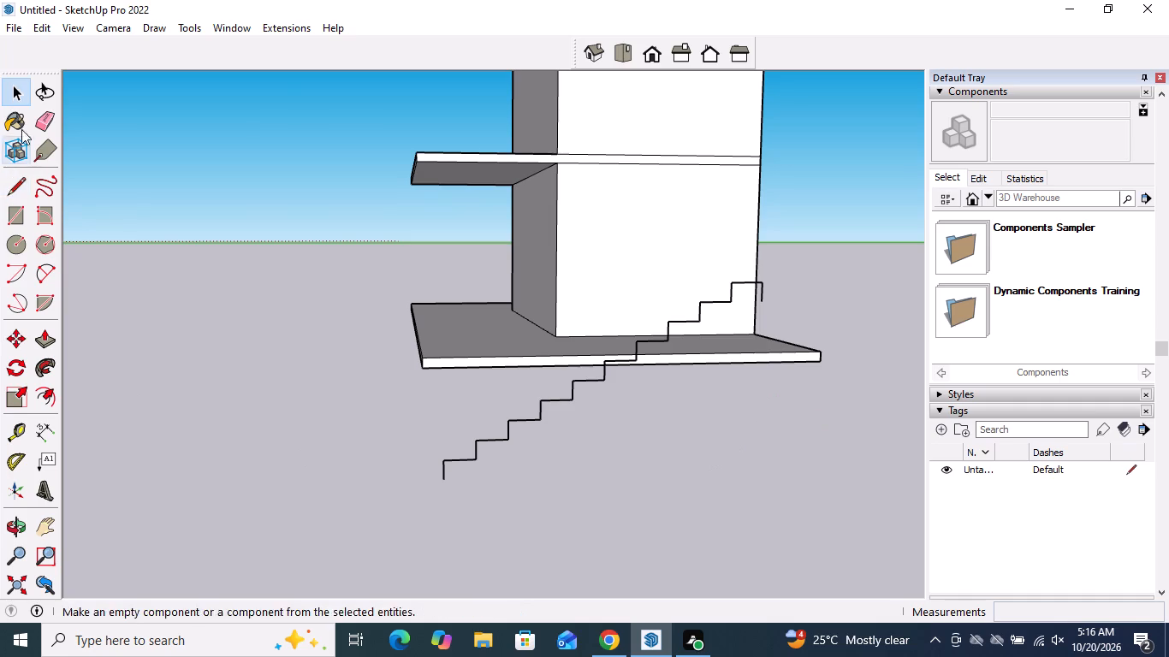
Close the stair profile with a 6" base line along the green axis and a sloping line to the top drop's lower end.
click(12, 189)
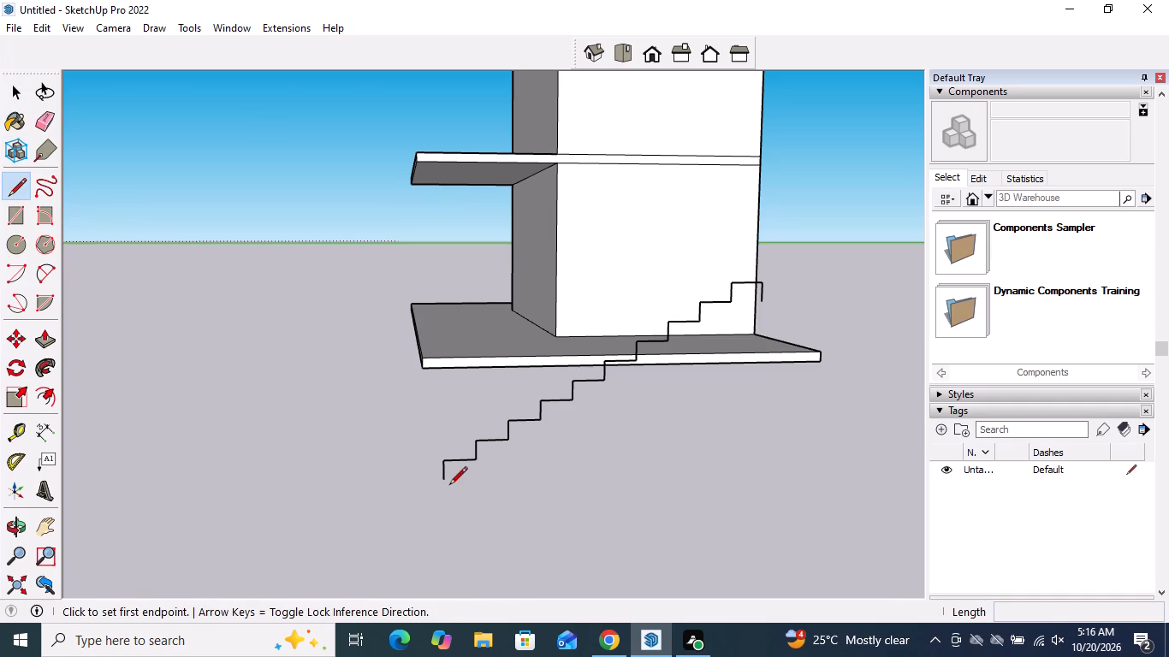
click(445, 482)
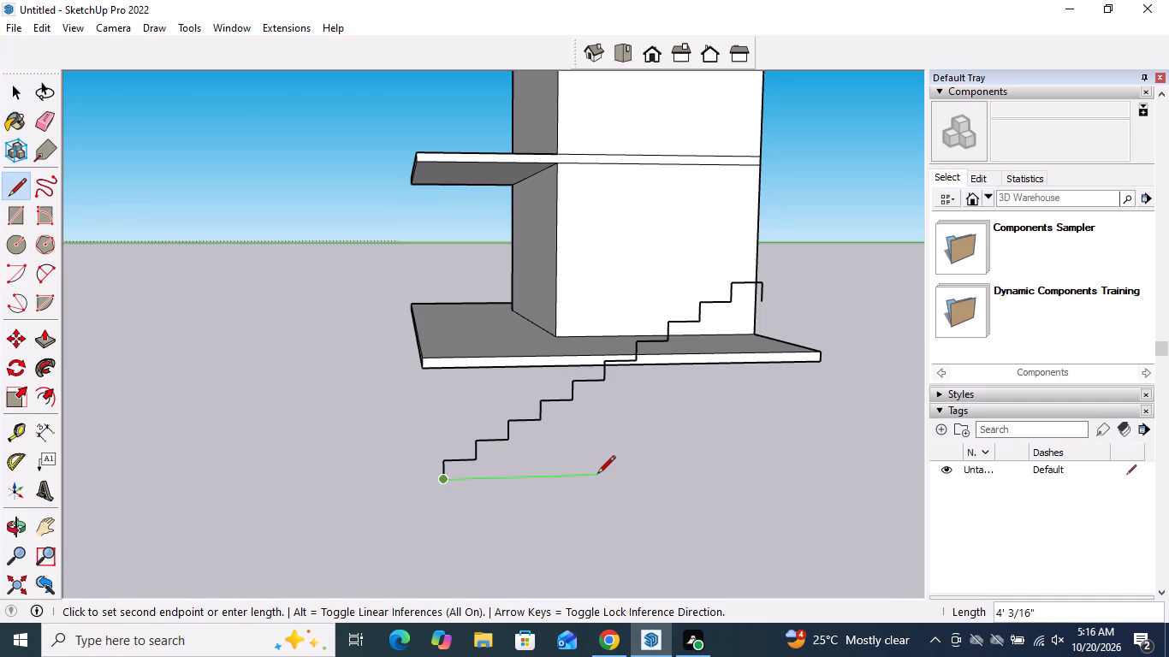
text(6")
key(Return)
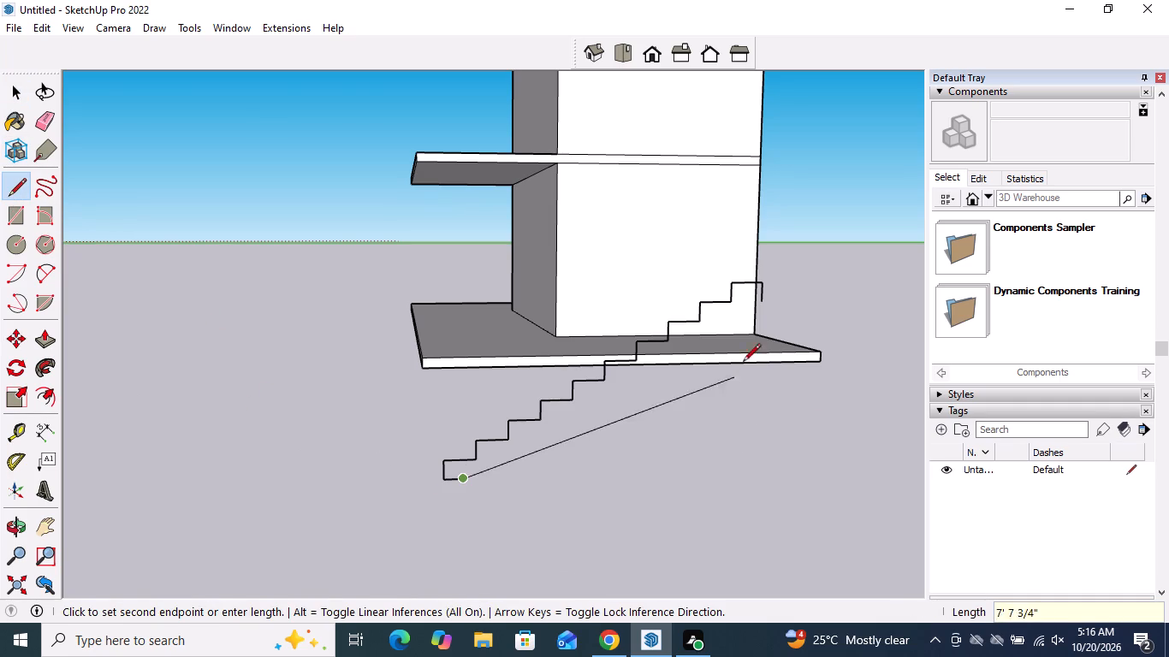
click(761, 302)
key(space)
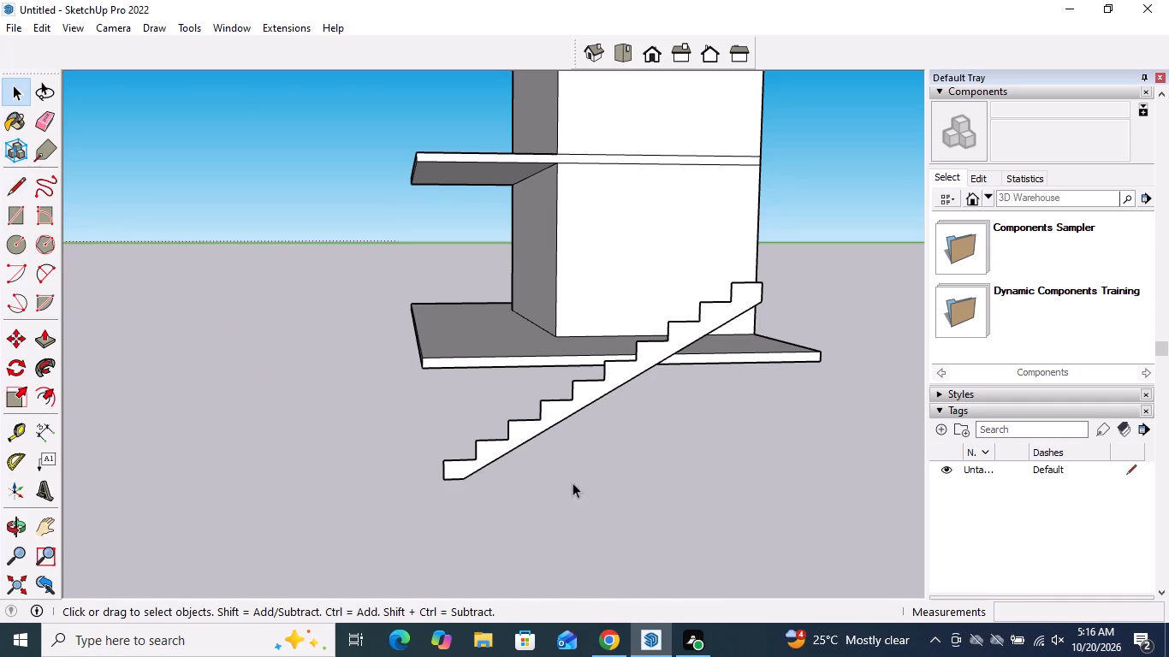
Extrude the closed stair profile face to a 3' stair width.
click(54, 343)
scroll(403, 317, down, 3)
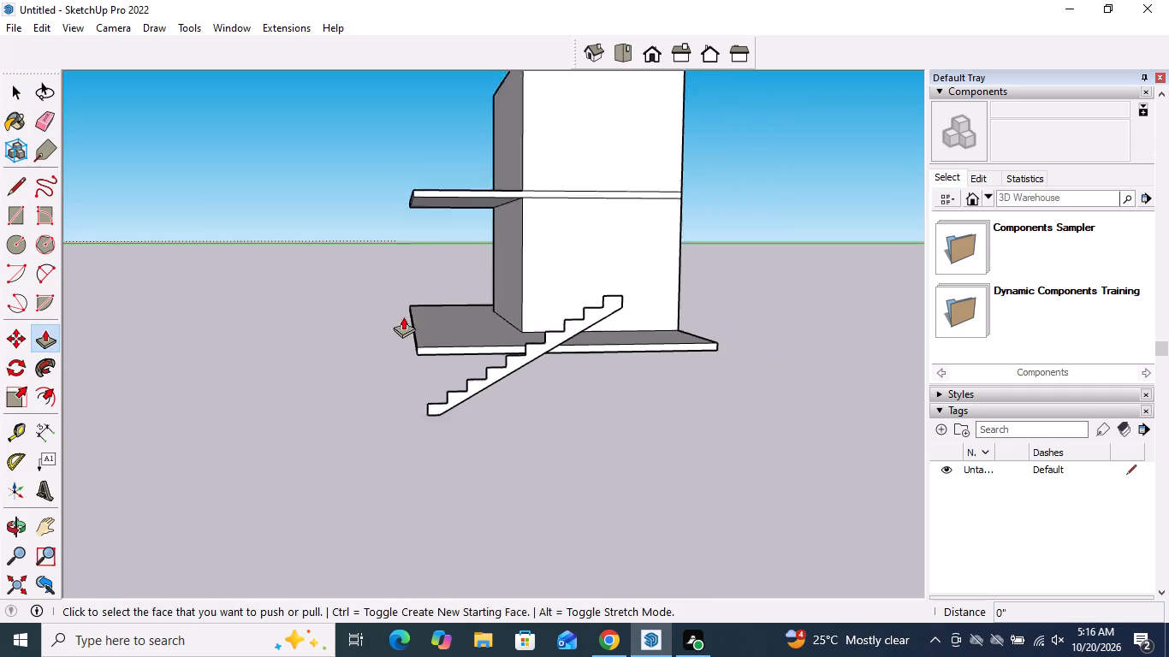
scroll(403, 317, down, 1)
middle_drag(325, 308, 762, 388)
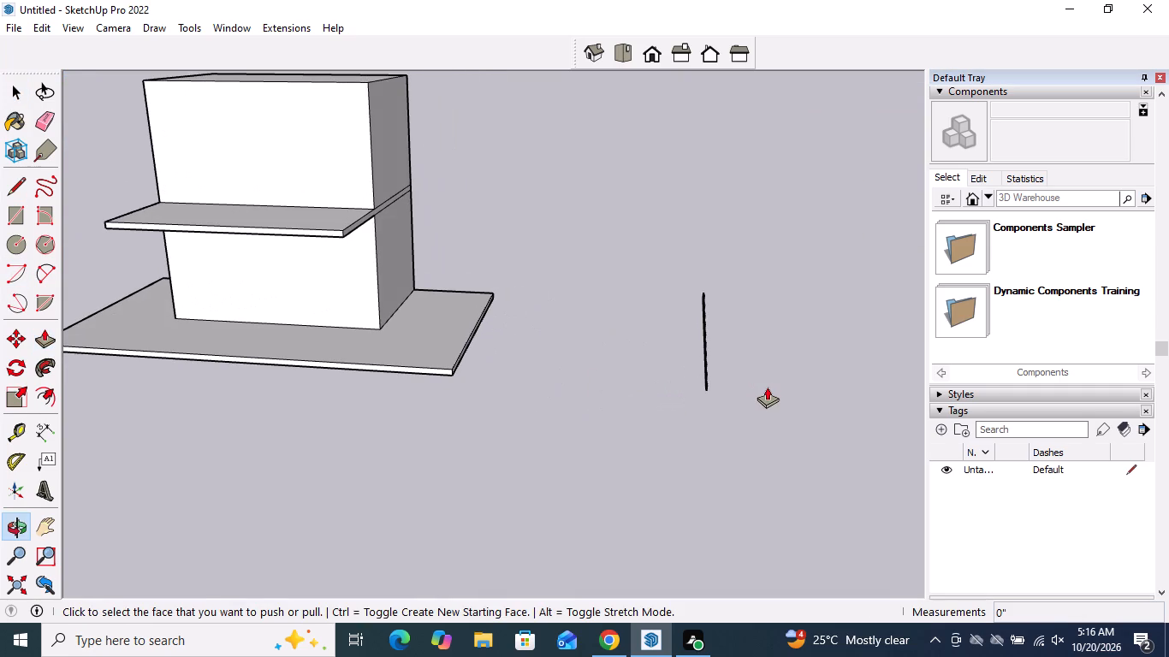
scroll(690, 352, up, 5)
middle_drag(696, 352, 912, 356)
scroll(710, 321, up, 4)
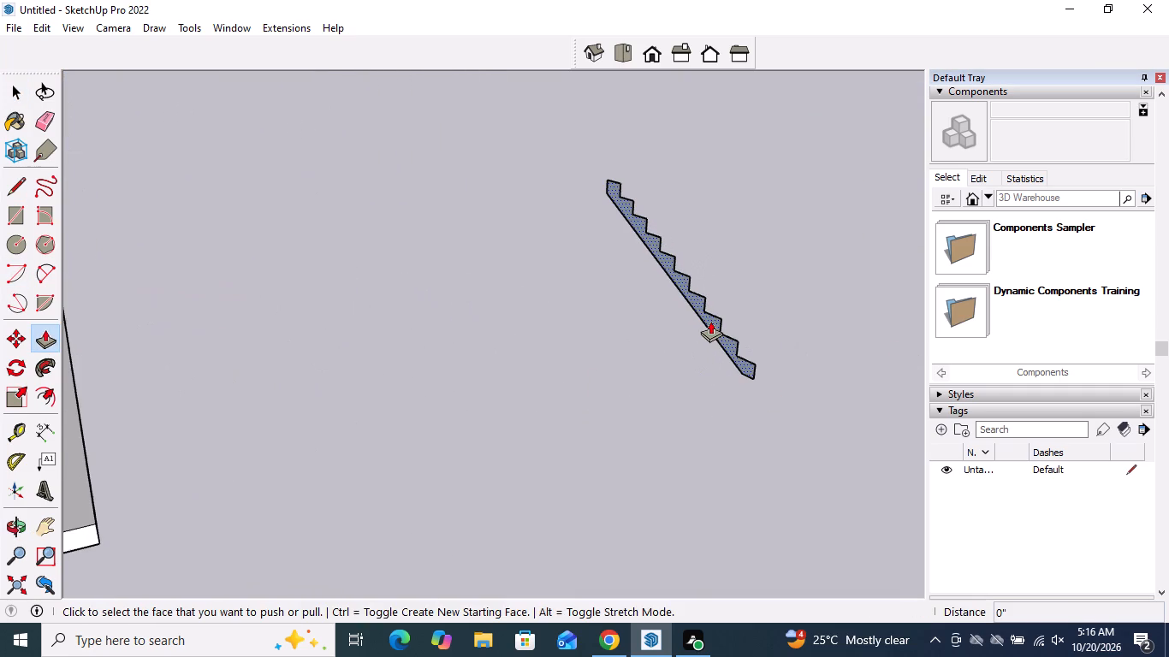
click(710, 319)
middle_drag(685, 330, 245, 326)
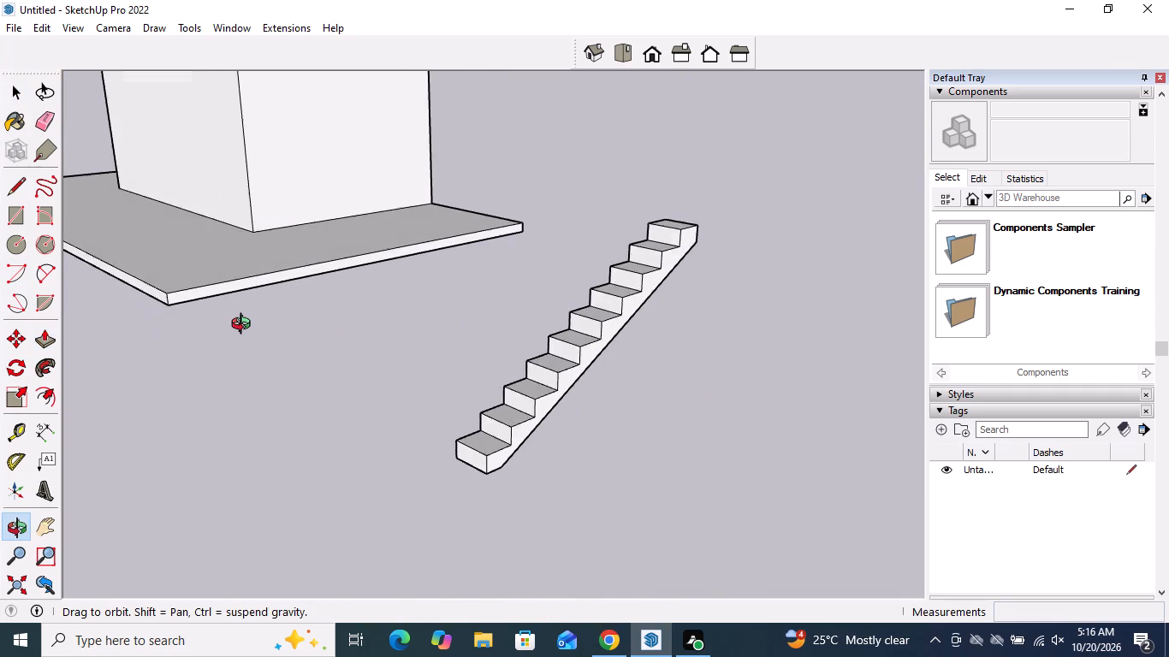
middle_drag(245, 326, 766, 361)
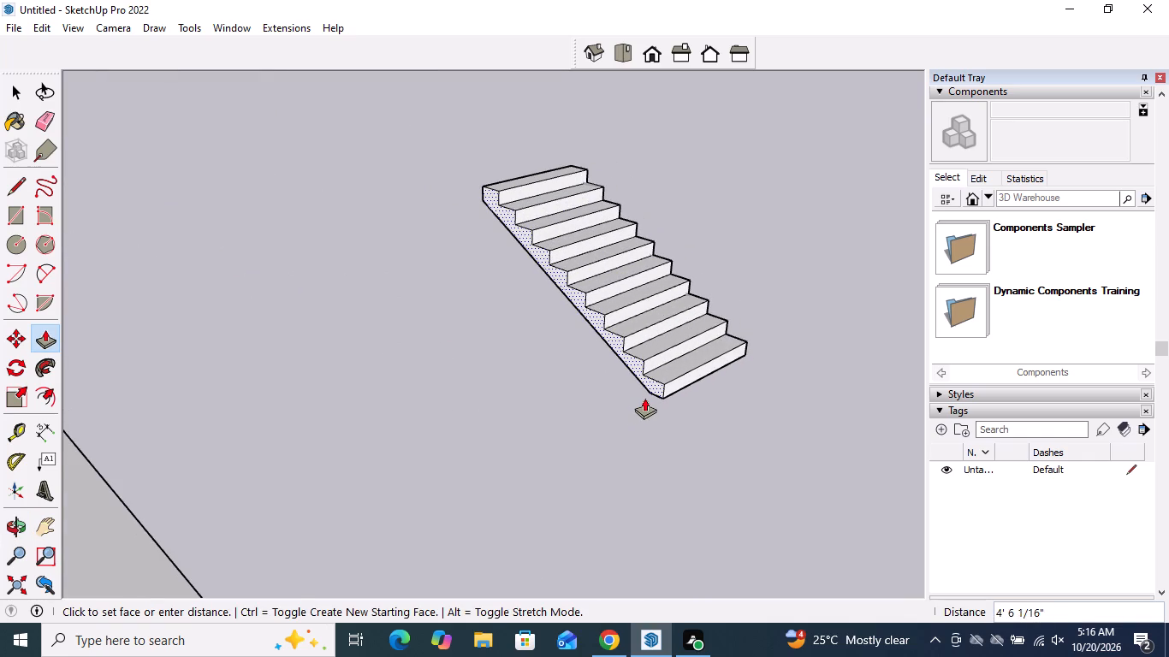
text(3')
key(Return)
key(space)
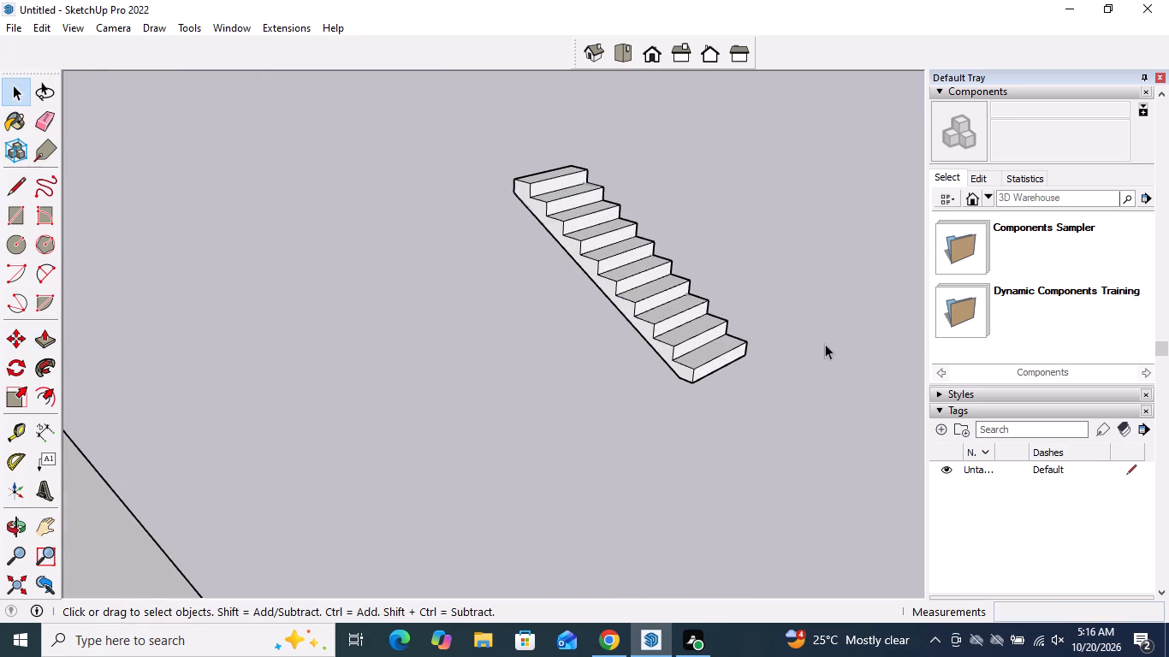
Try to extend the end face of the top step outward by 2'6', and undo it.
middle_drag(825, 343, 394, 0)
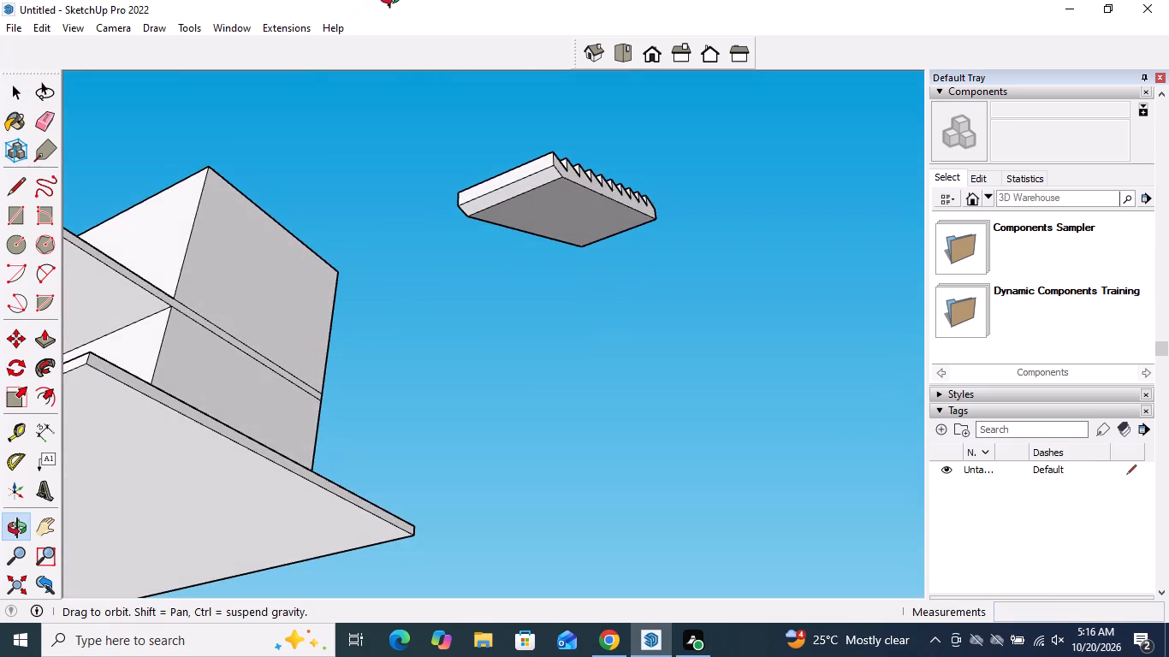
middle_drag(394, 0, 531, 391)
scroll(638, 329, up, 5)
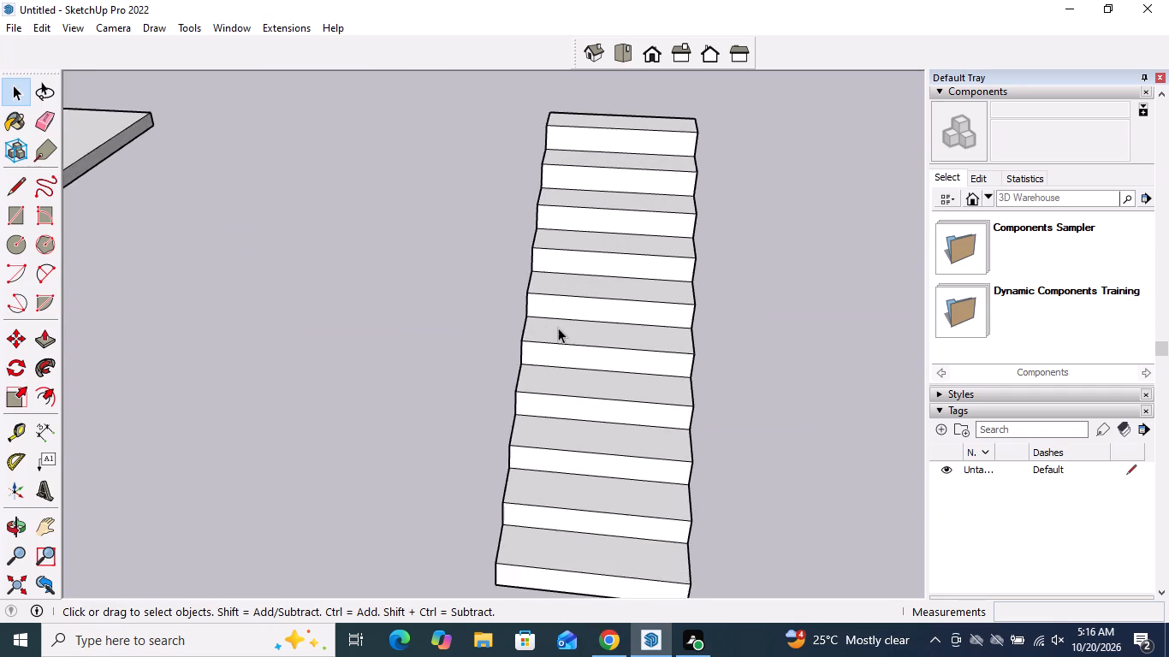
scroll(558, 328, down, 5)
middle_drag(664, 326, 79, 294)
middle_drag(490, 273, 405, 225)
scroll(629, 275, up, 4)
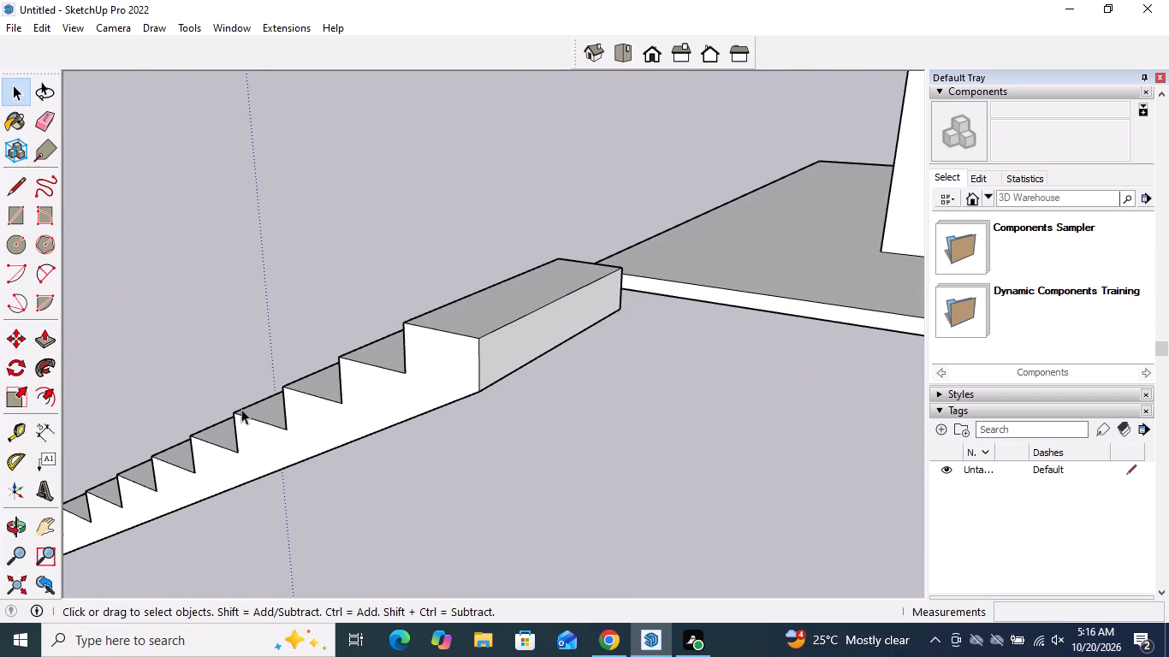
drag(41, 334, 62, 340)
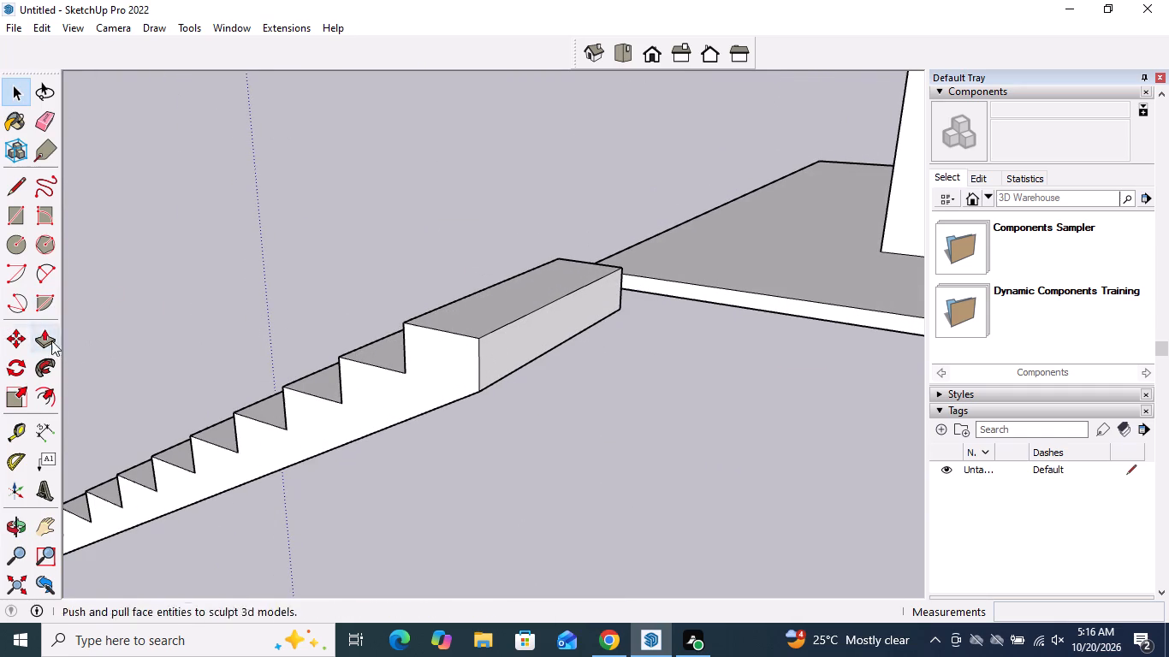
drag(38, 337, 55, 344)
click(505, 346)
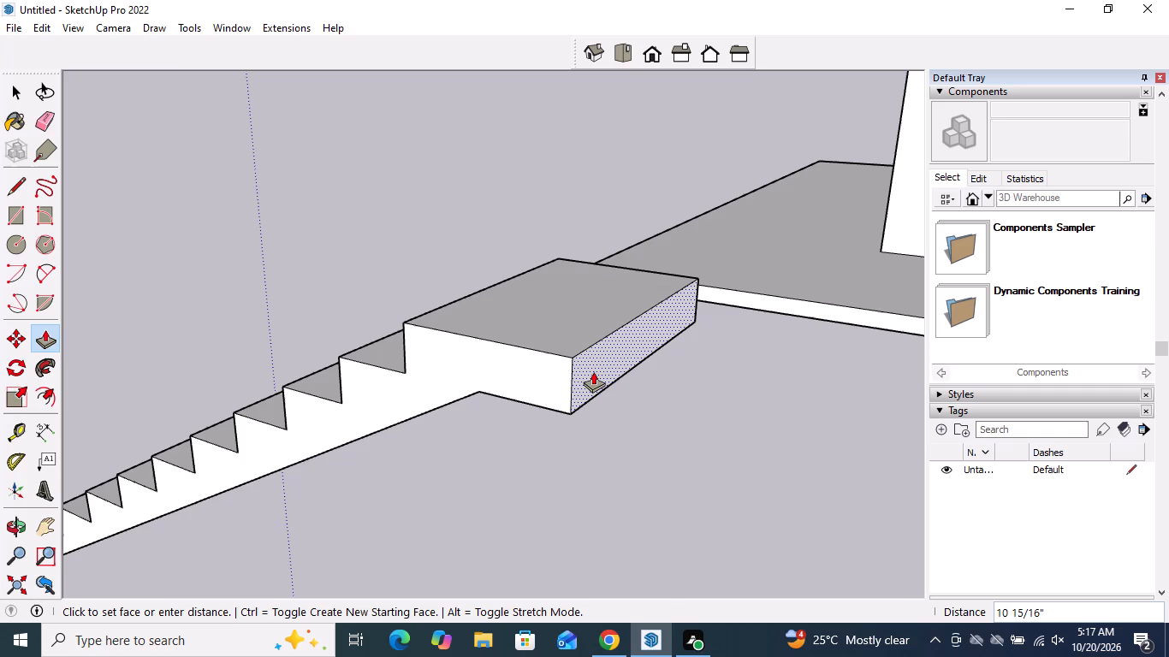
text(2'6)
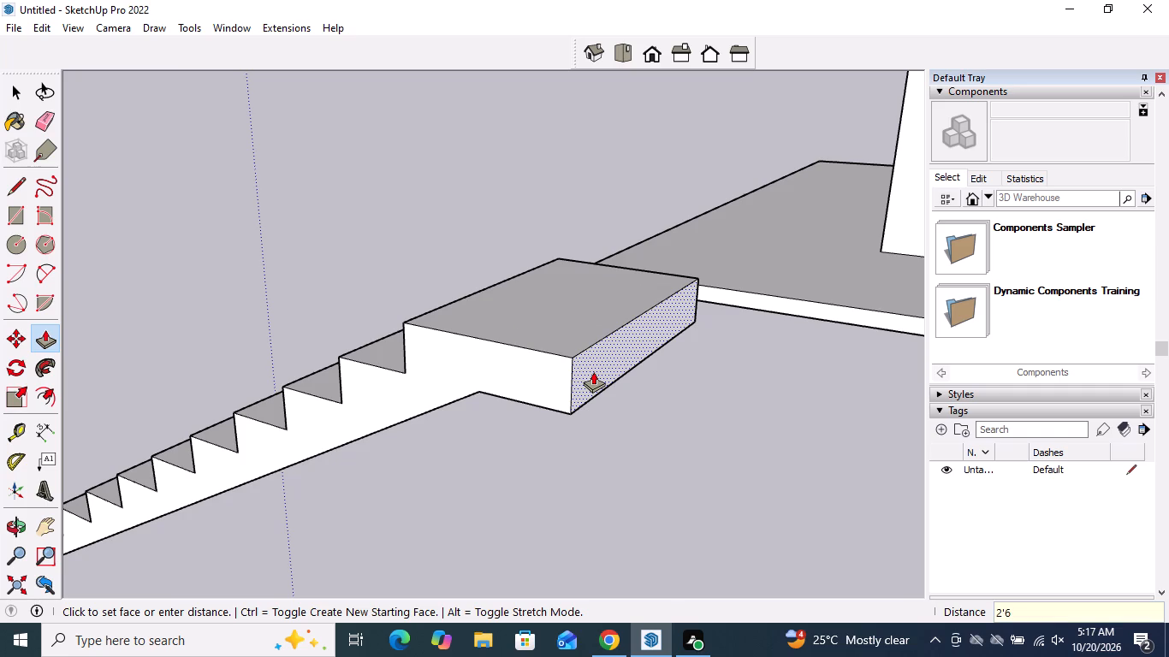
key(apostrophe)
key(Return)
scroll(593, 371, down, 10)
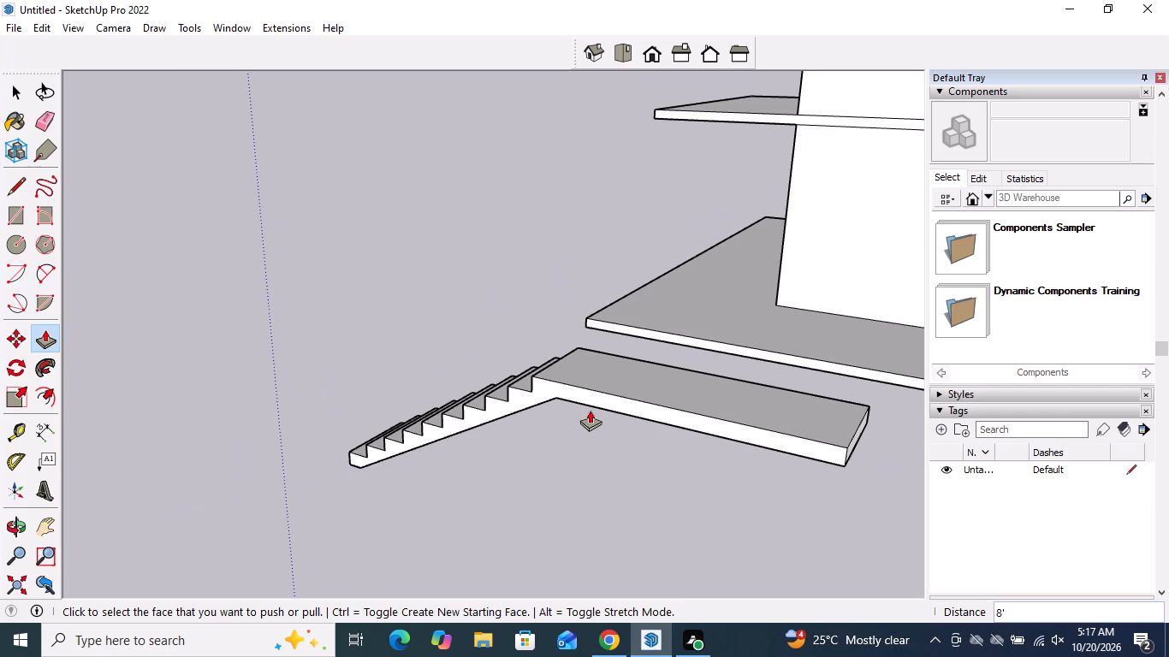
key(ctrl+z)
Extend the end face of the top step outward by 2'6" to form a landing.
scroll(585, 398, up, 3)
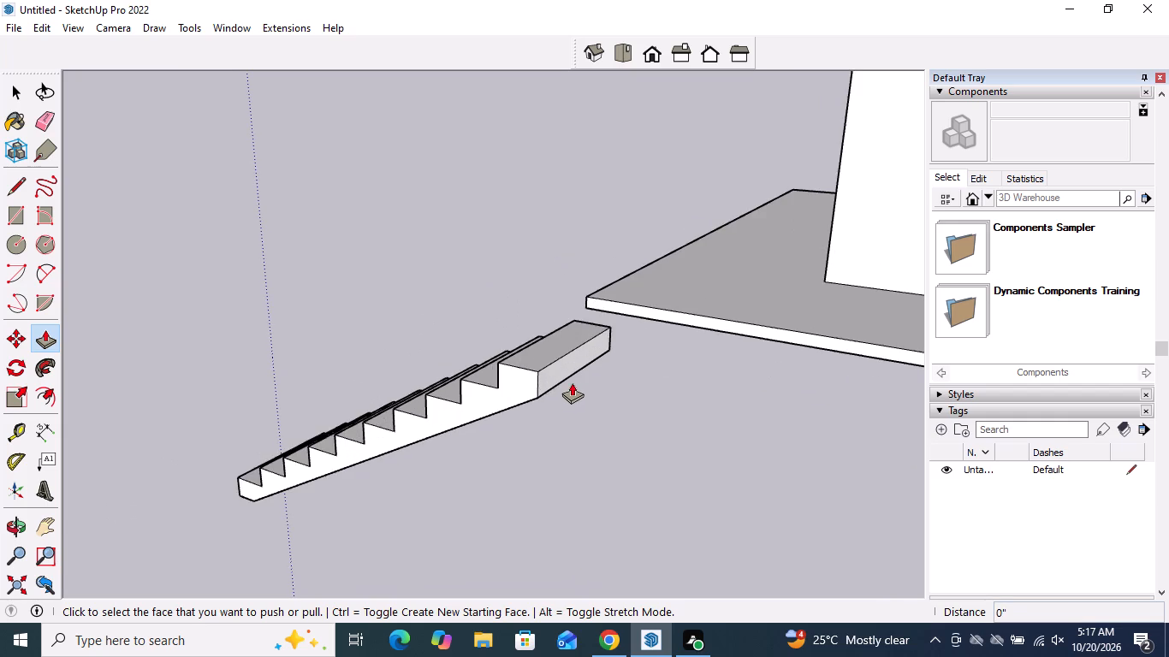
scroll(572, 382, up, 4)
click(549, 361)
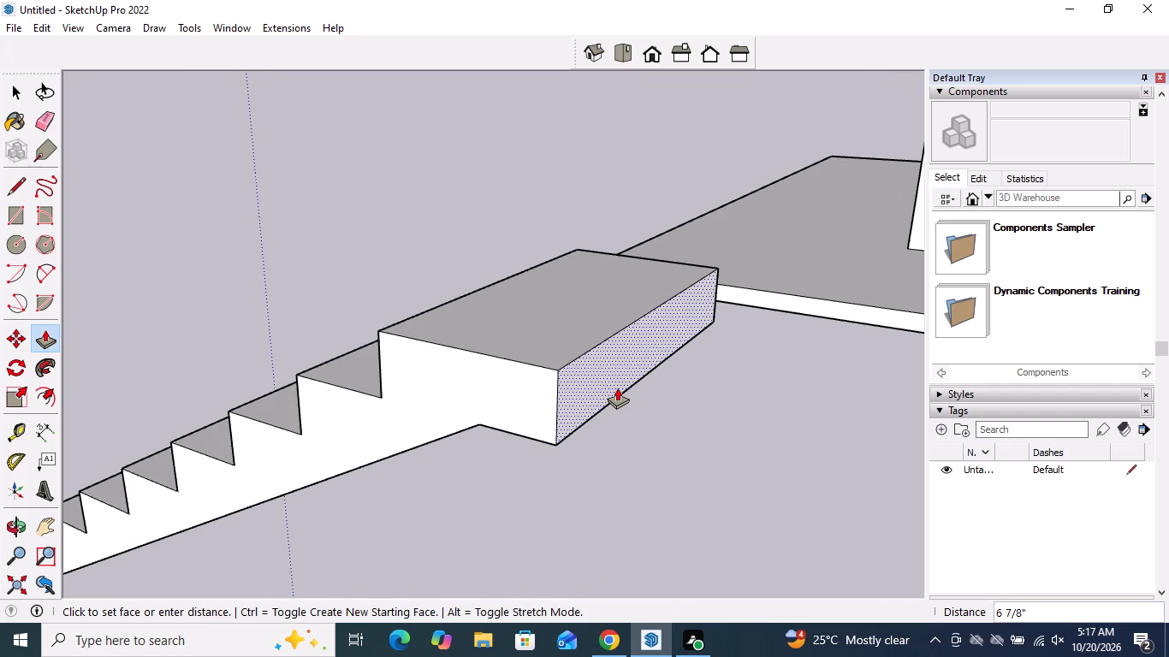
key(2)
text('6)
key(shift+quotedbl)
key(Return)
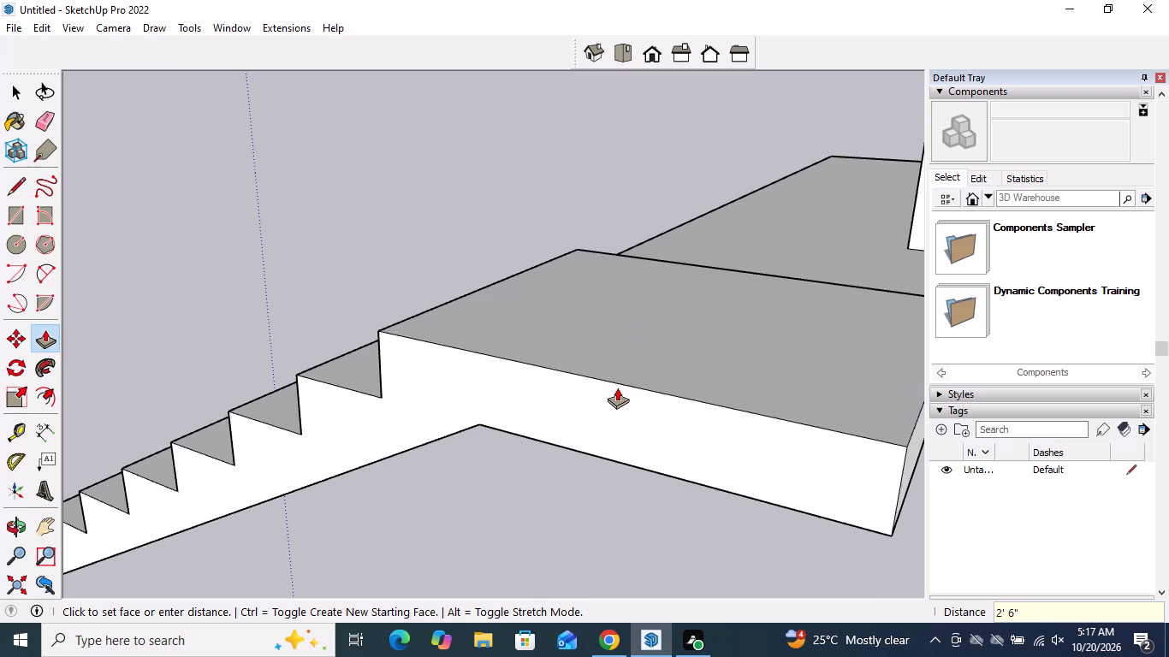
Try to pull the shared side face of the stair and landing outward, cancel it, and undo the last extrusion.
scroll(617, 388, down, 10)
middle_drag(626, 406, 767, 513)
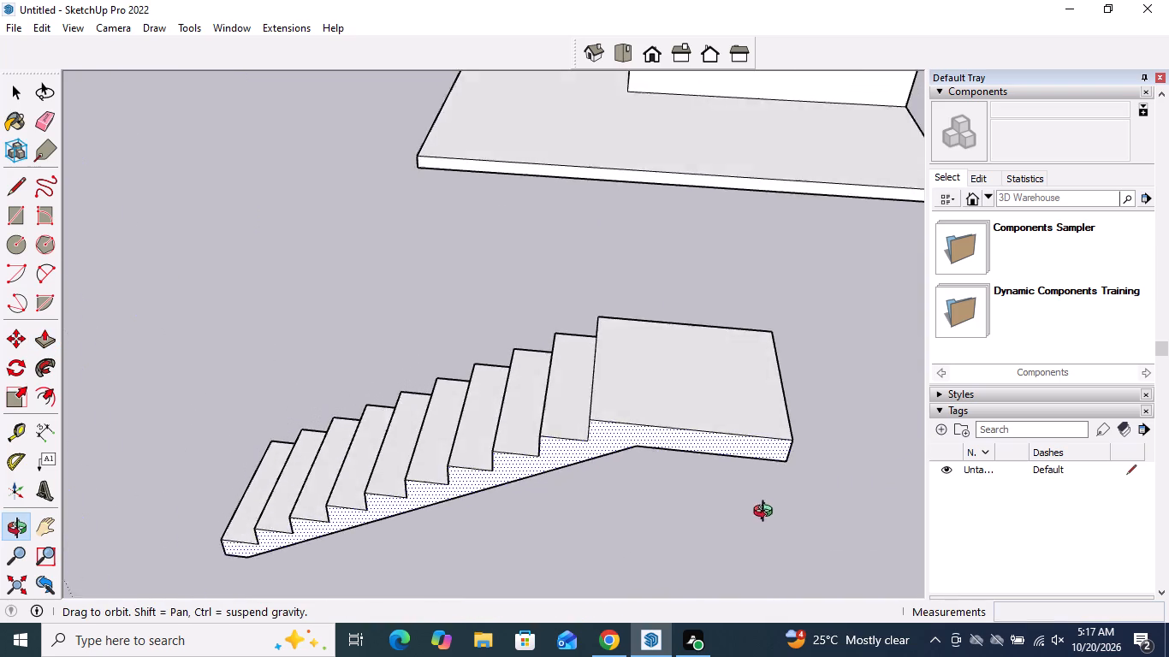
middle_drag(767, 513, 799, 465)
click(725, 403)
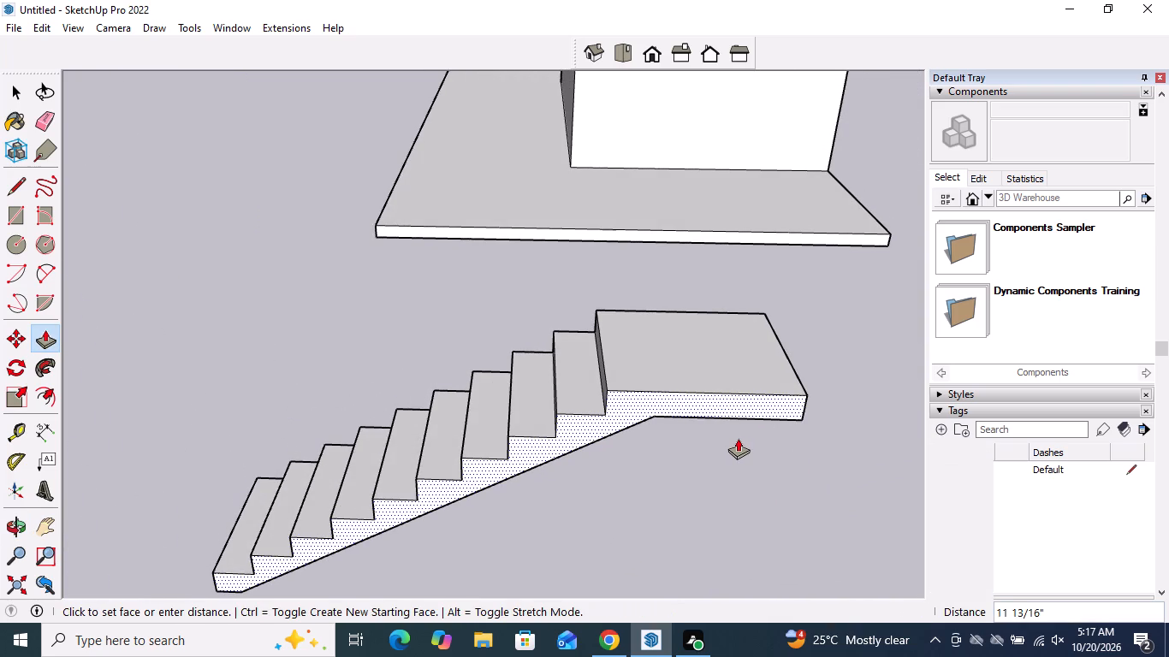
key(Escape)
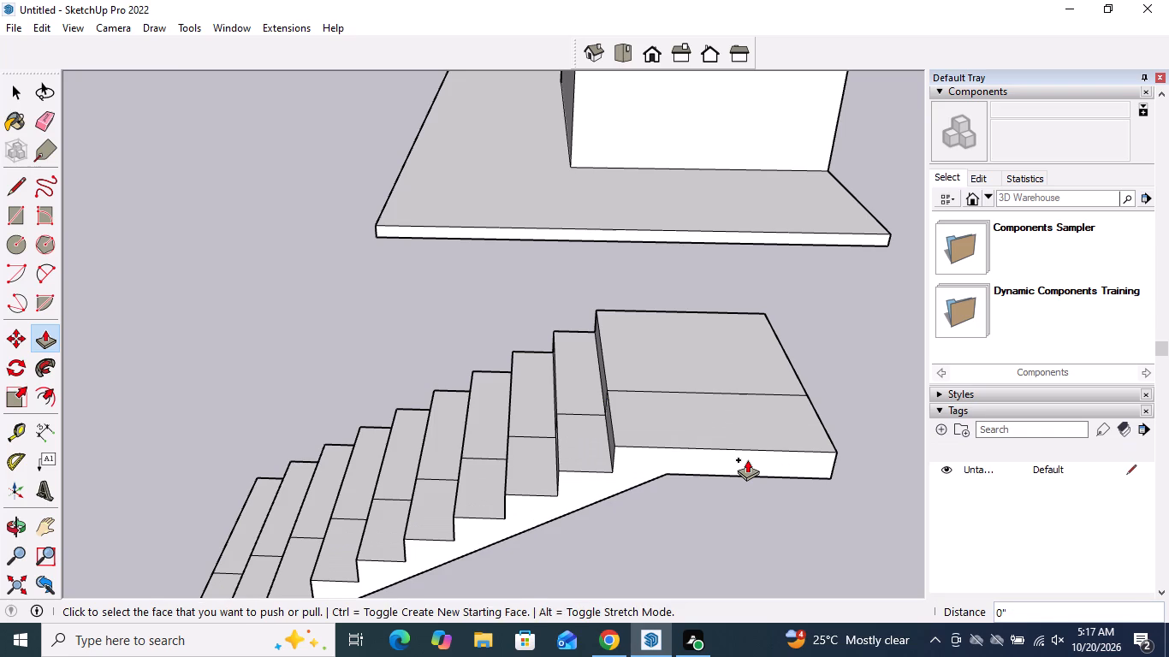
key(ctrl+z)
Extrude the top step's end face 2'6" from a new starting face to form a separate landing section.
middle_drag(747, 459, 474, 396)
click(401, 336)
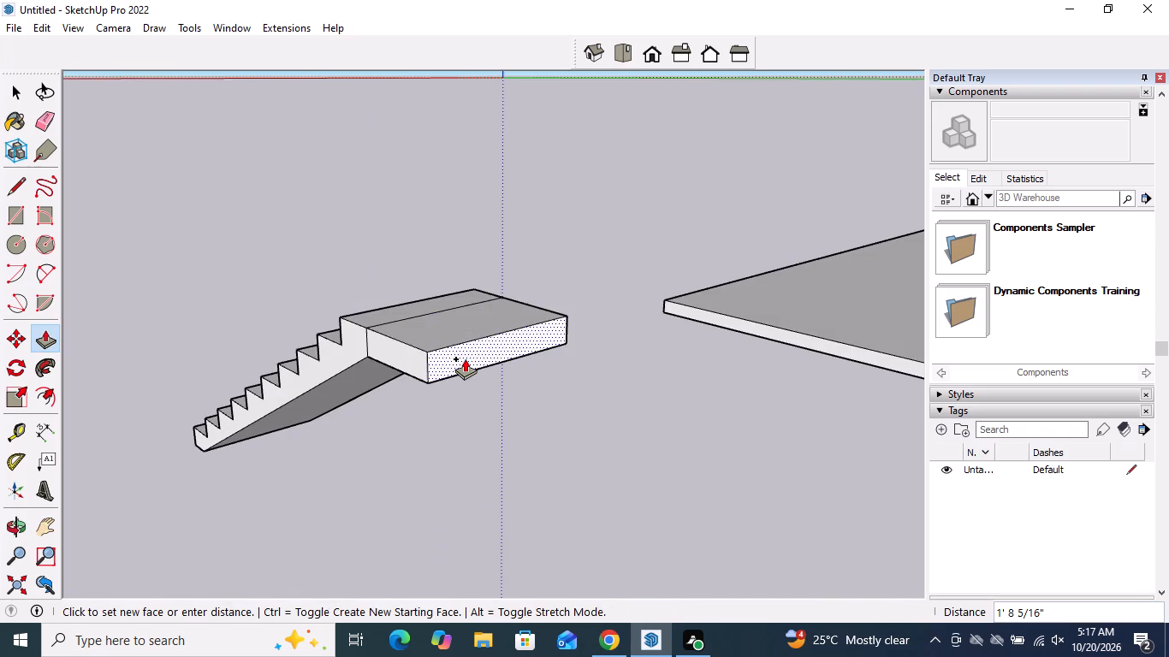
text(2'6)
key(shift+quotedbl)
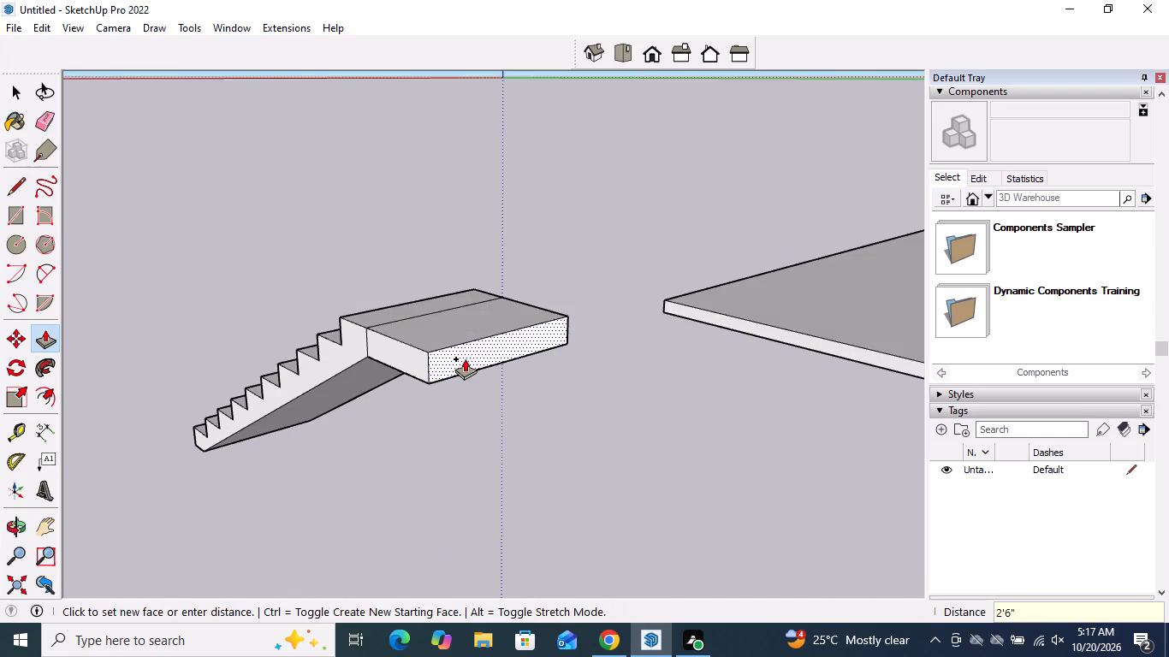
key(Return)
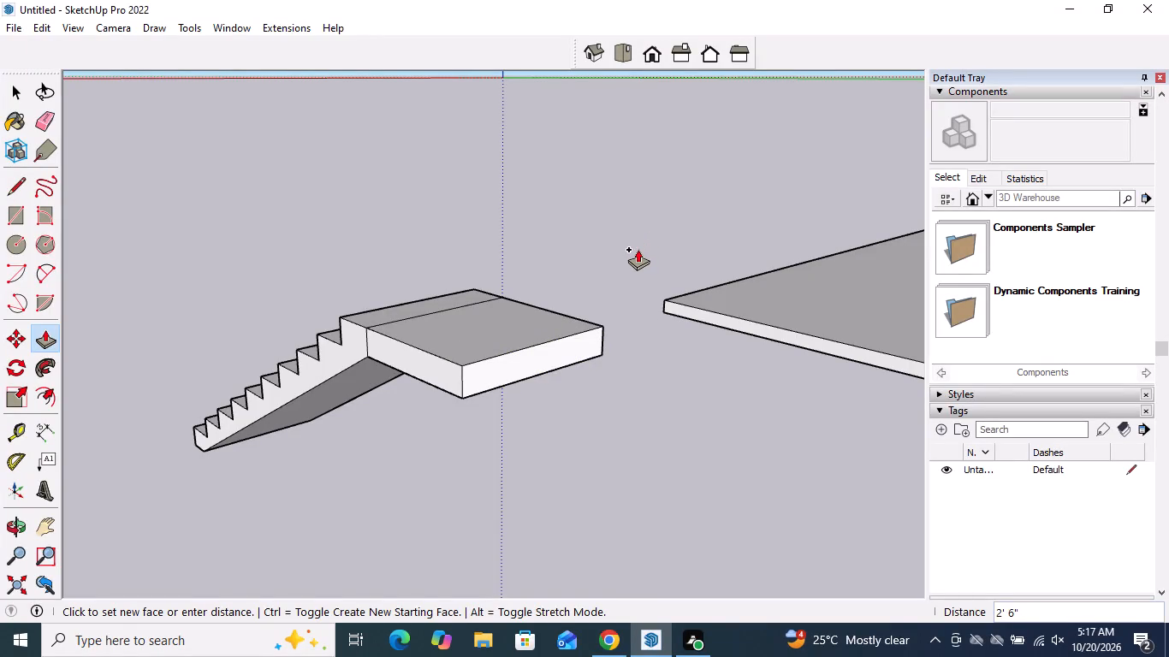
Pull the landing's side face next to the stair outward about 1'2" with Push/Pull, and try to undo it.
scroll(638, 255, down, 5)
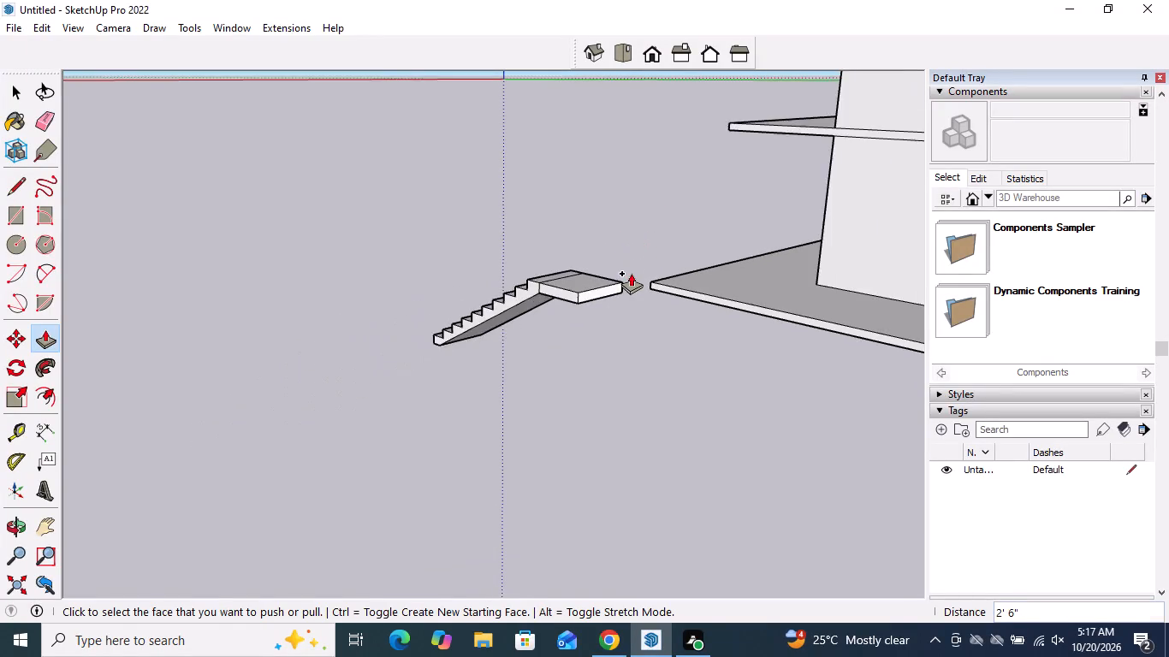
scroll(631, 273, down, 4)
middle_drag(530, 304, 942, 349)
scroll(517, 231, up, 5)
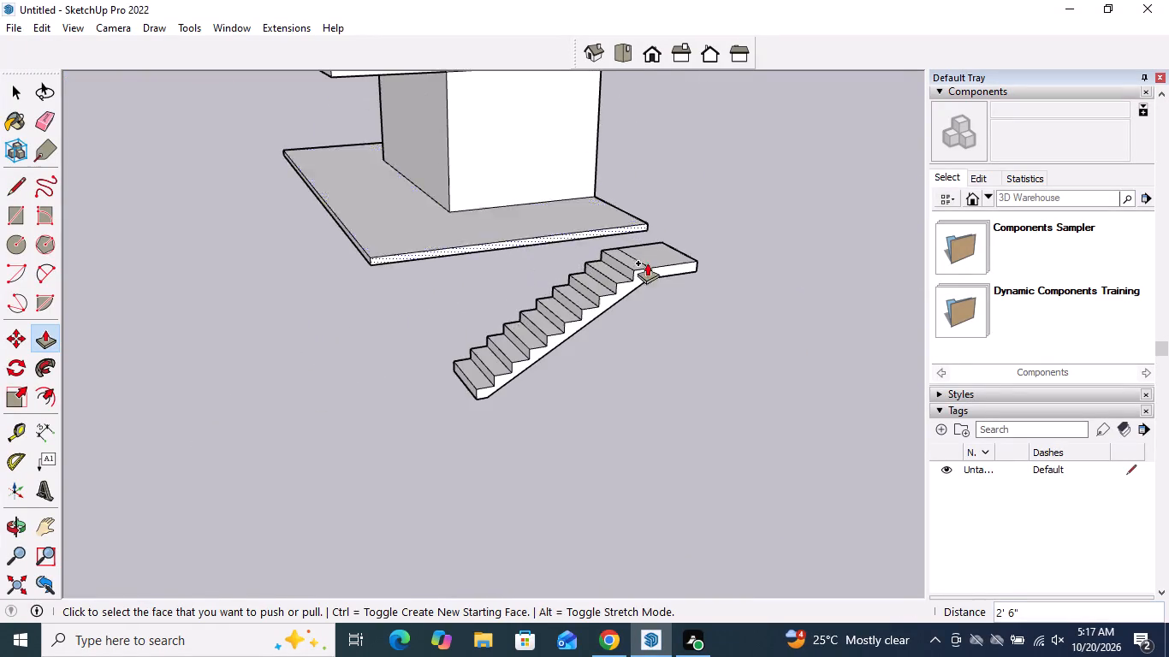
scroll(681, 269, up, 4)
drag(676, 269, 695, 288)
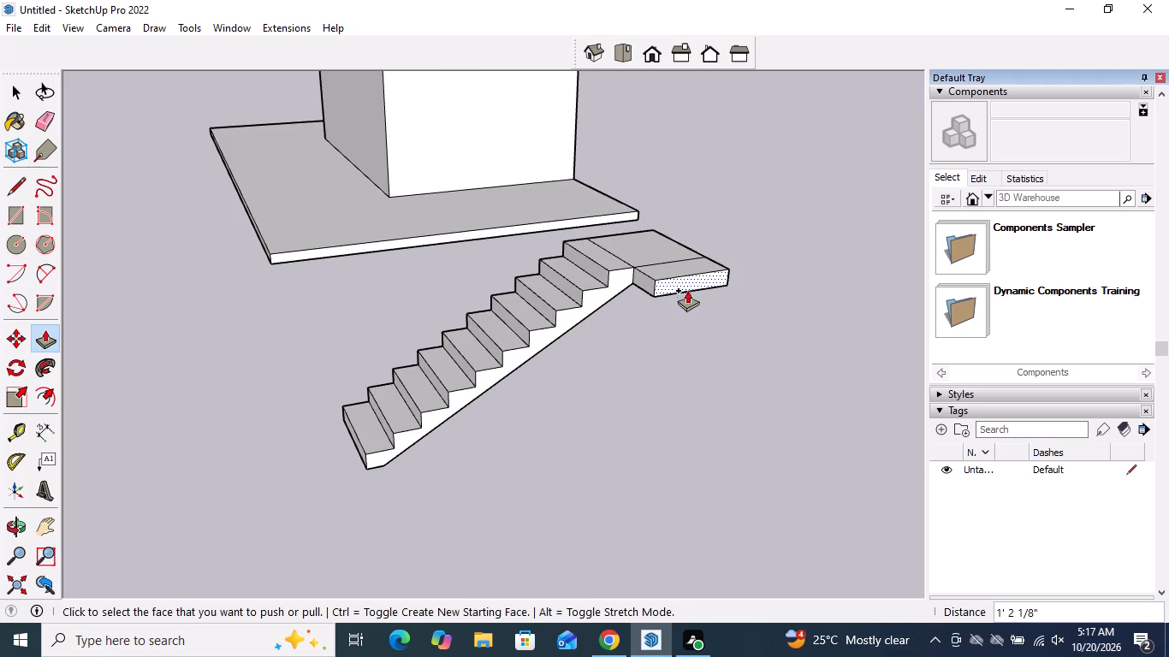
key(ctrl+z)
key(ctrl+z)
key(space)
key(space)
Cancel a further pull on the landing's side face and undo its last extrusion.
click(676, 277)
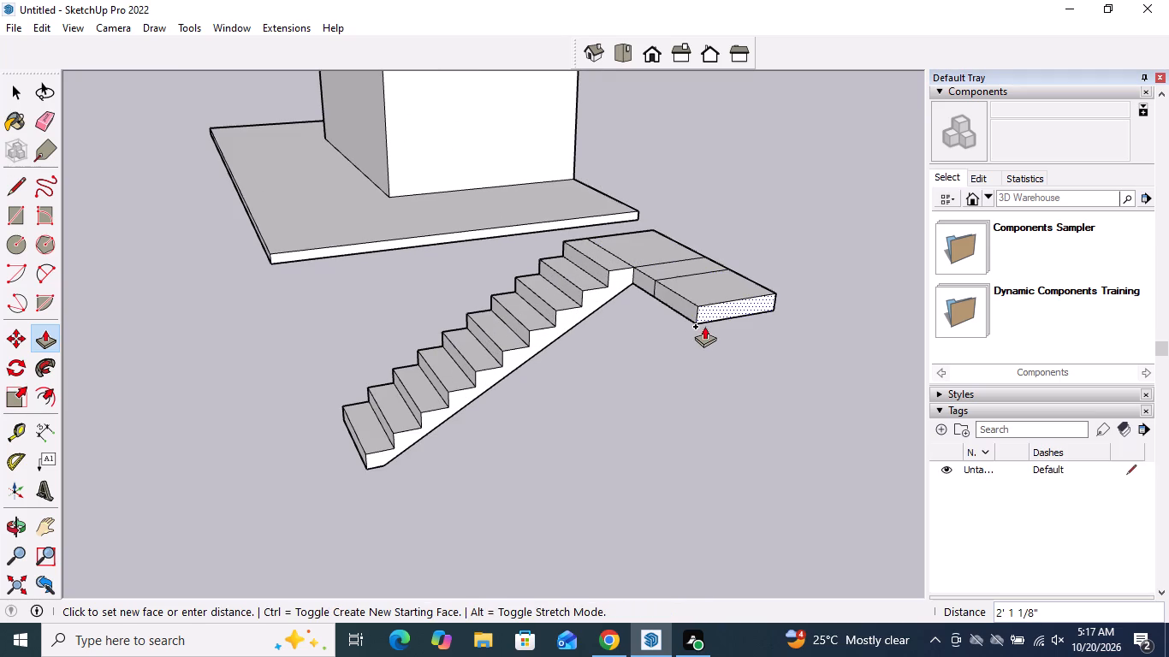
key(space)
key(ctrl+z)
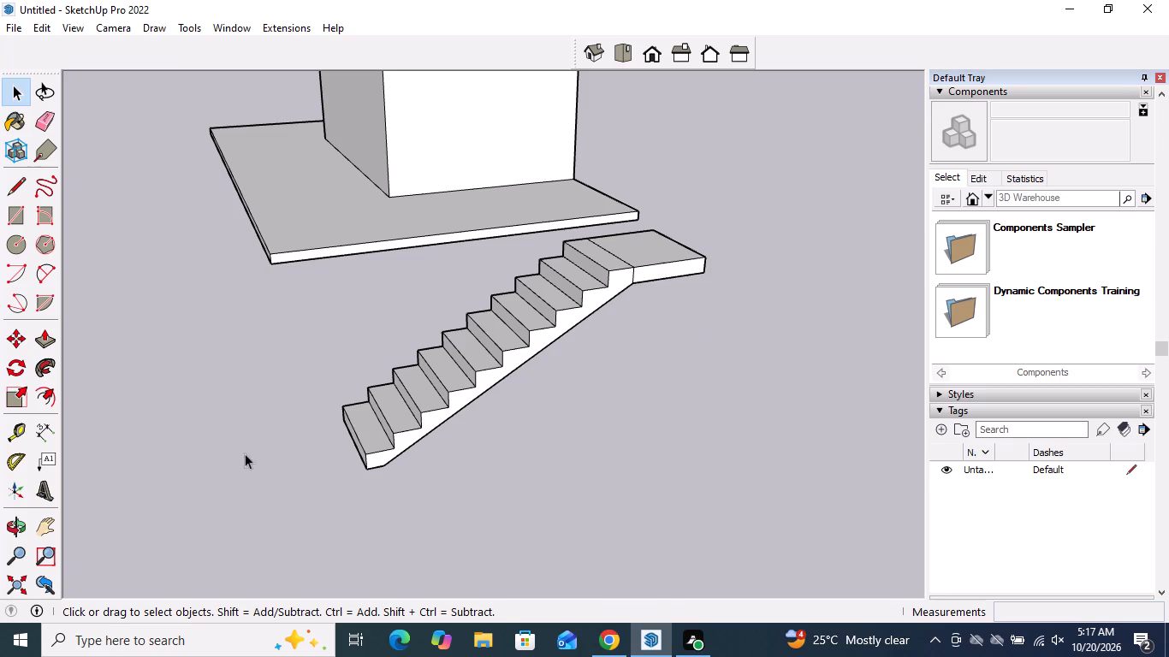
Extrude the landing's side face next to the stair outward by 2" with Push/Pull.
click(39, 336)
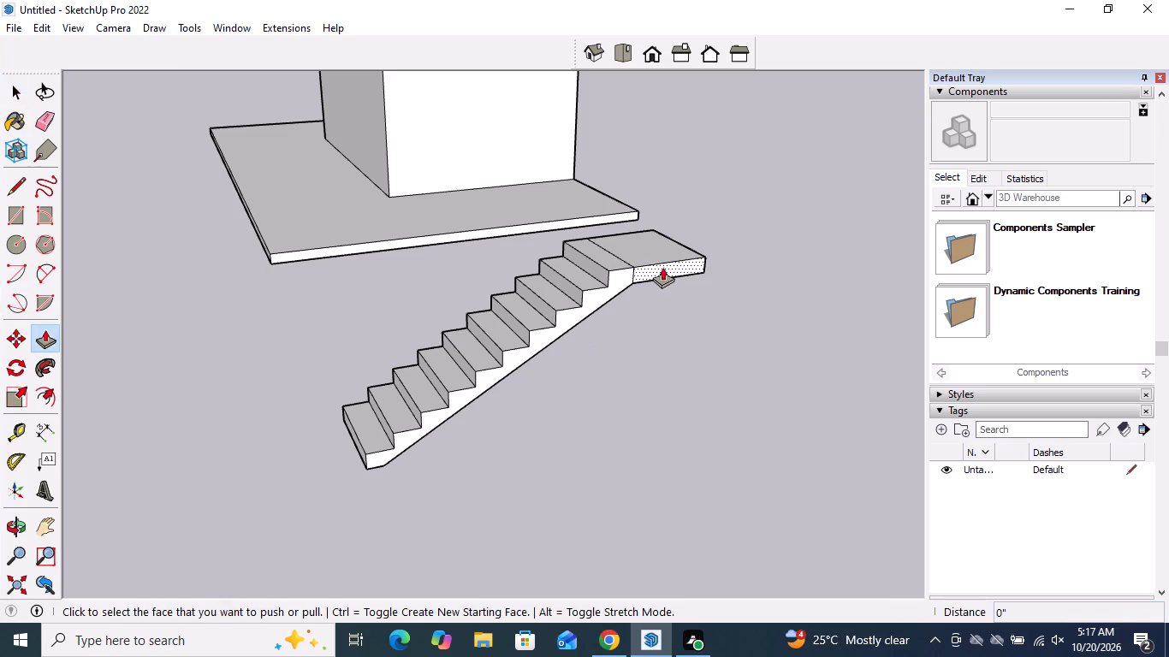
click(662, 266)
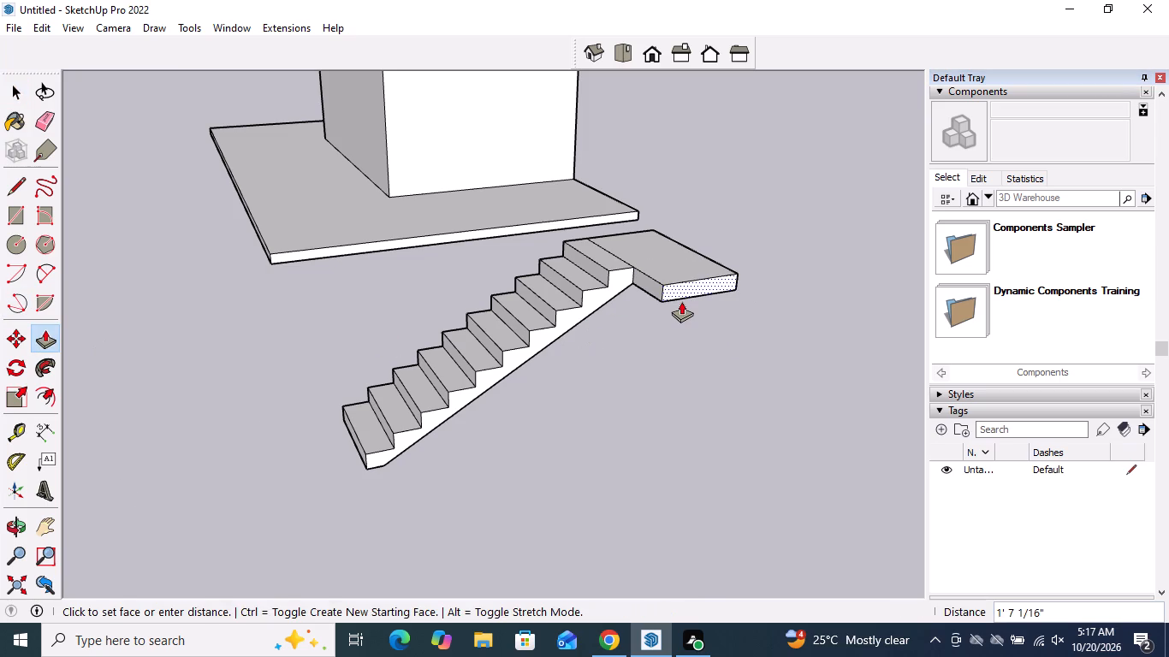
key(2)
key(shift+quotedbl)
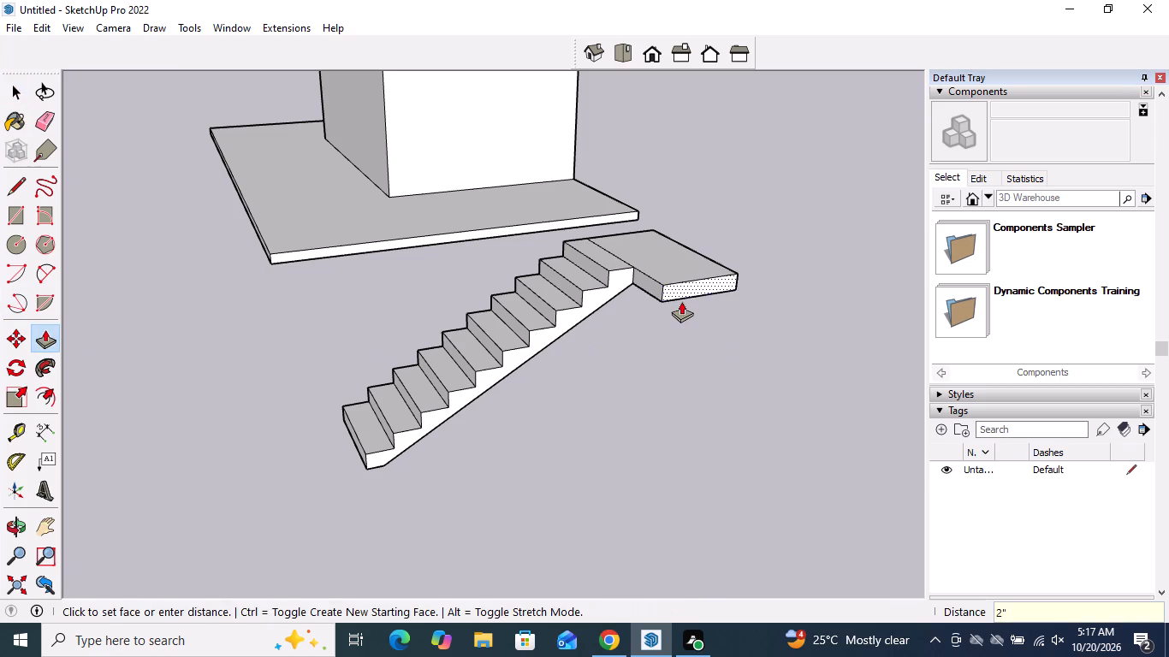
key(Return)
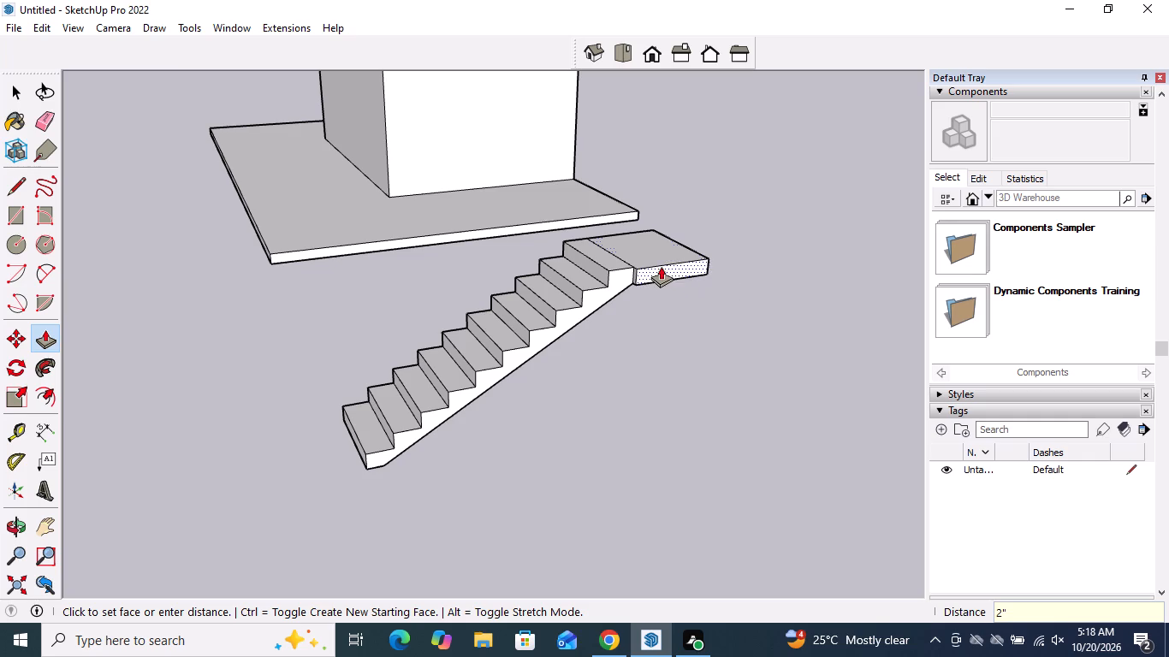
click(660, 264)
key(Escape)
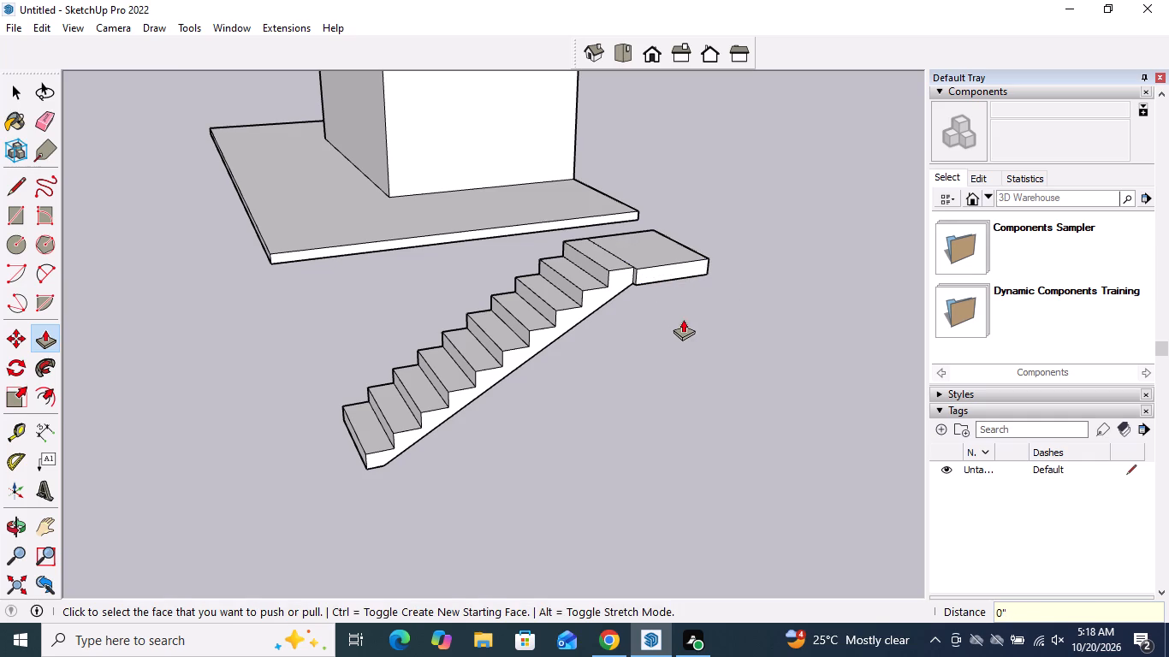
Extrude the same side face of the landing outward by another 3'.
click(654, 272)
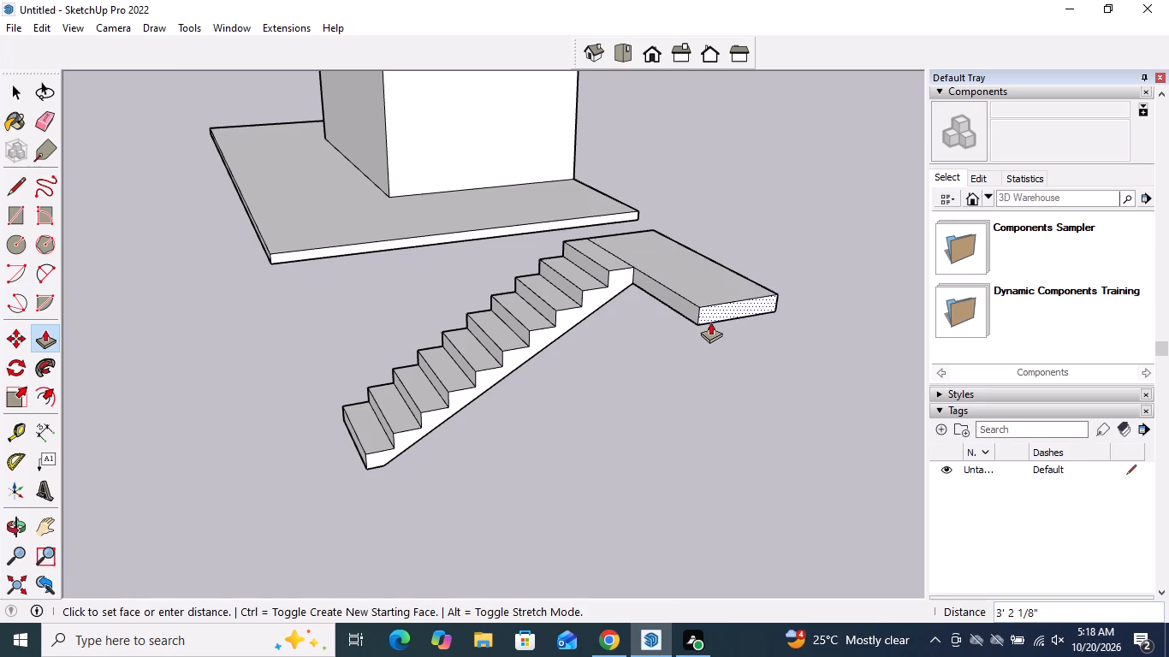
text(2')
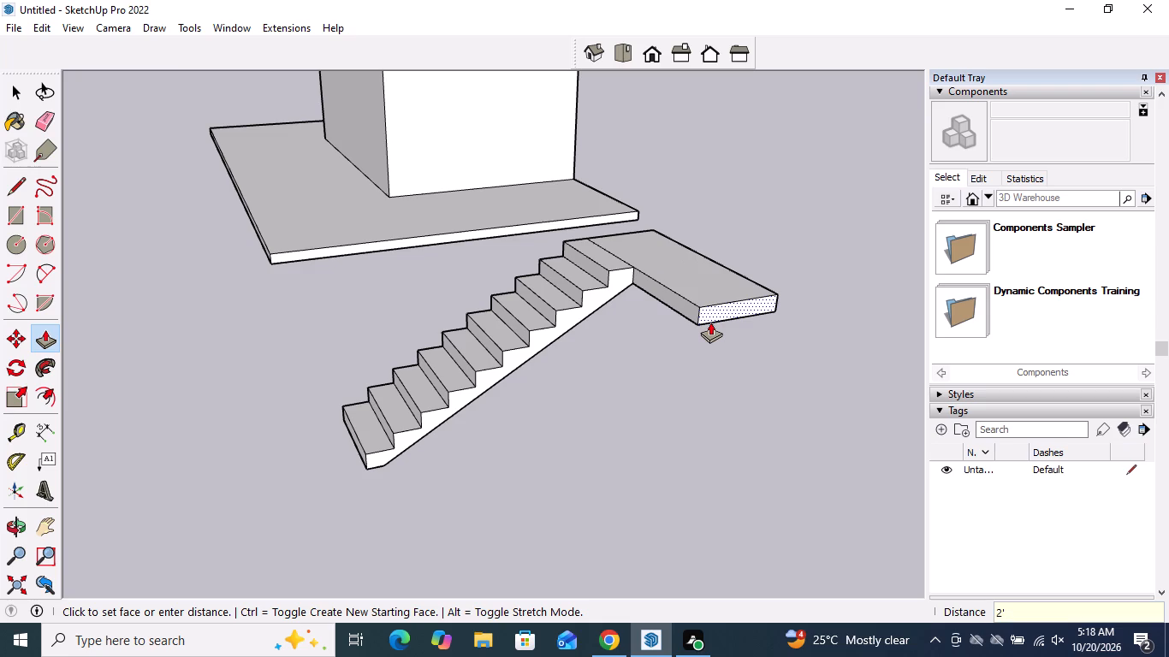
key(BackSpace)
key(BackSpace)
text(3')
key(Return)
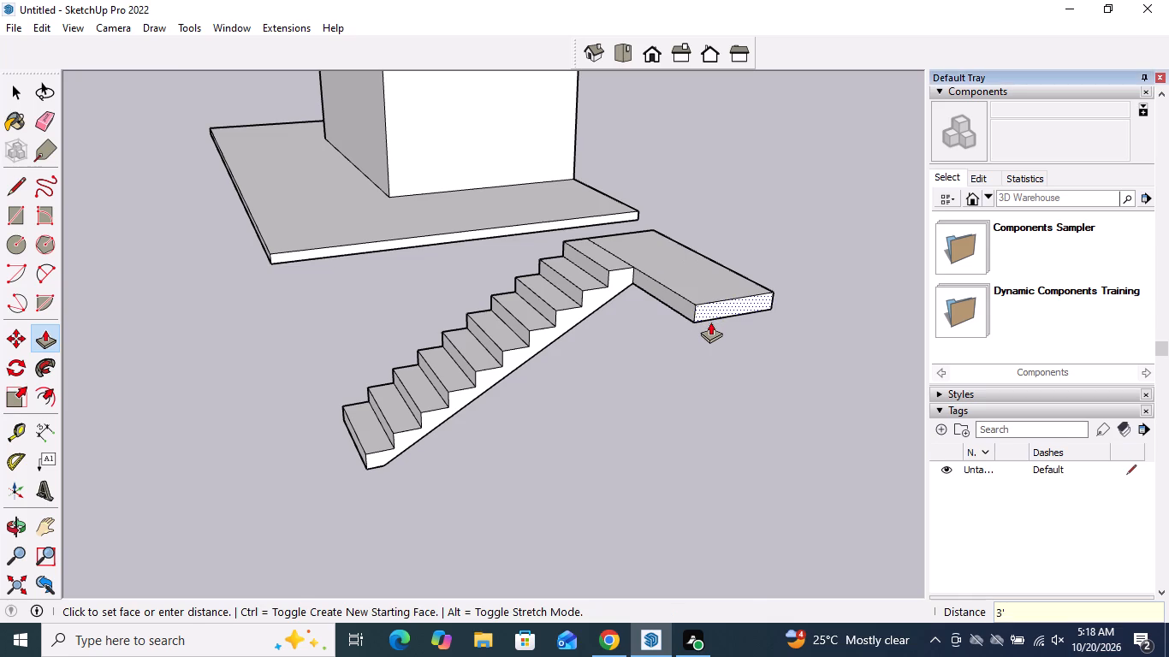
key(space)
From the extended landing's near top corner, draw a 6" riser, a 10" tread back toward the first flight, and a second 6" riser.
middle_drag(707, 369, 584, 317)
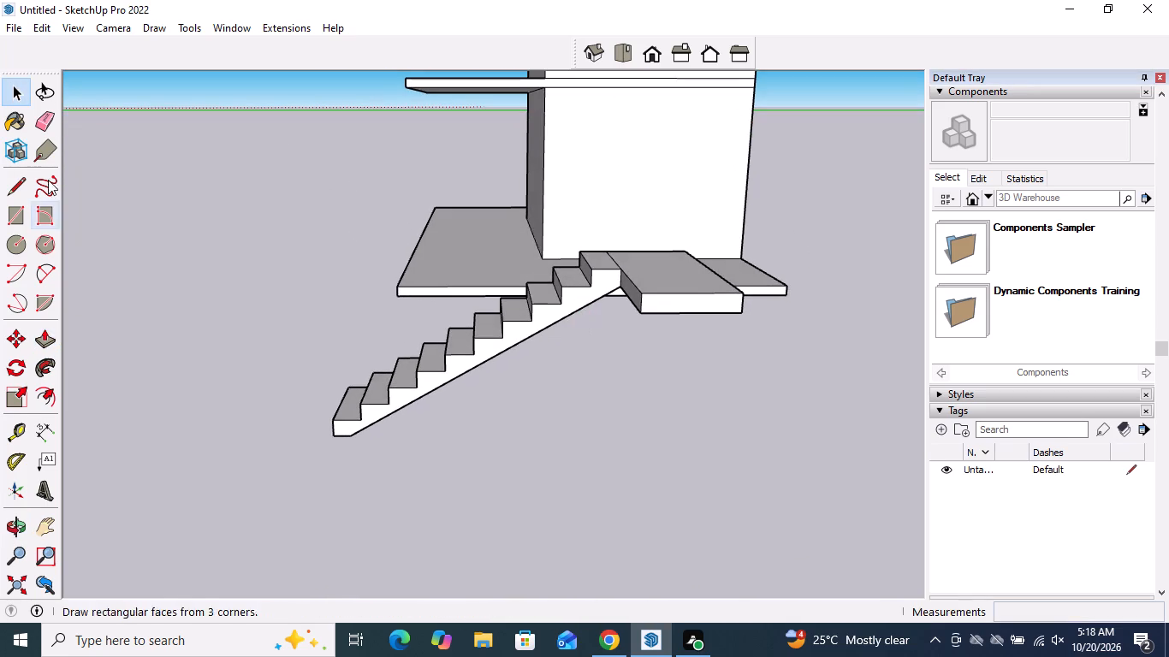
click(23, 184)
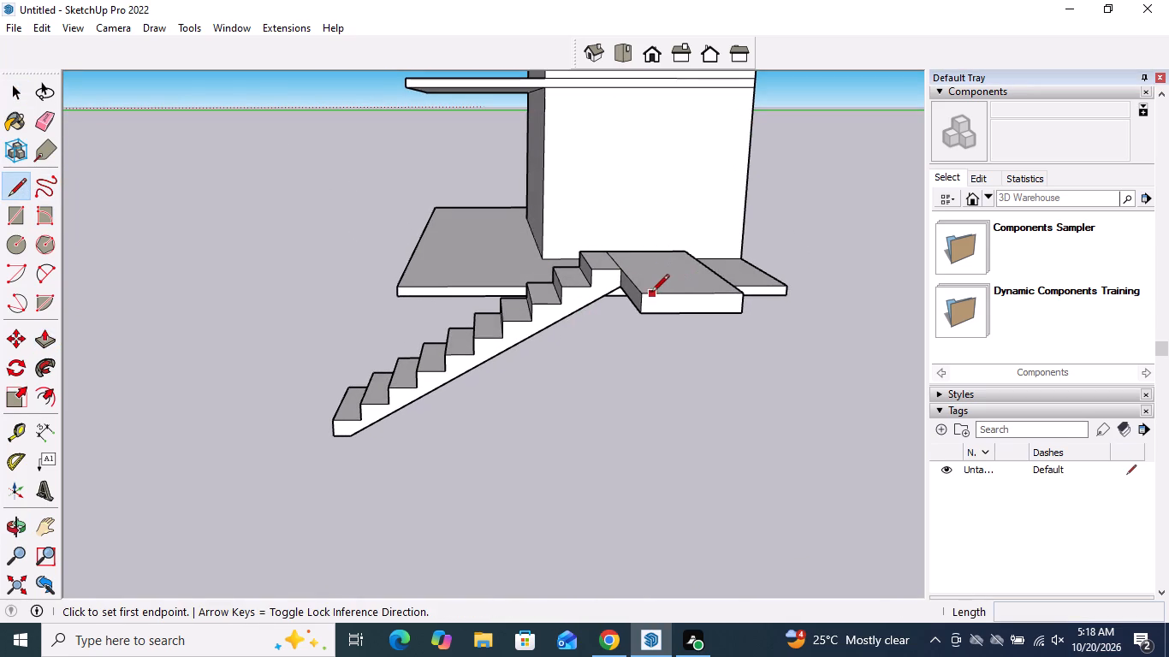
click(650, 294)
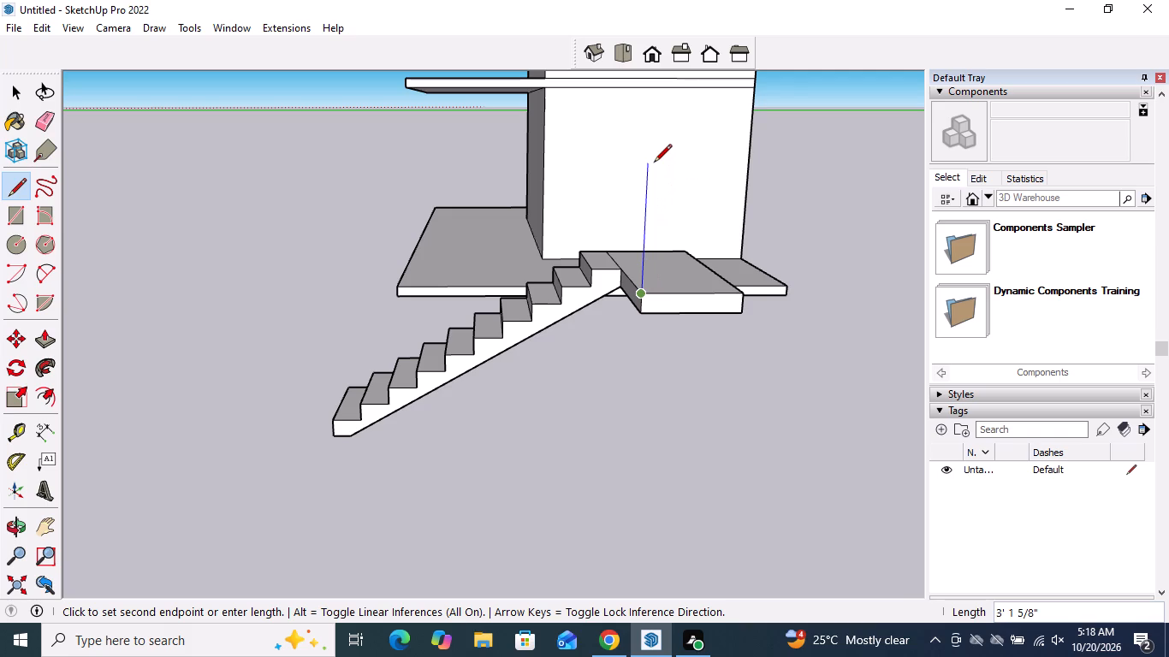
text(6")
key(Return)
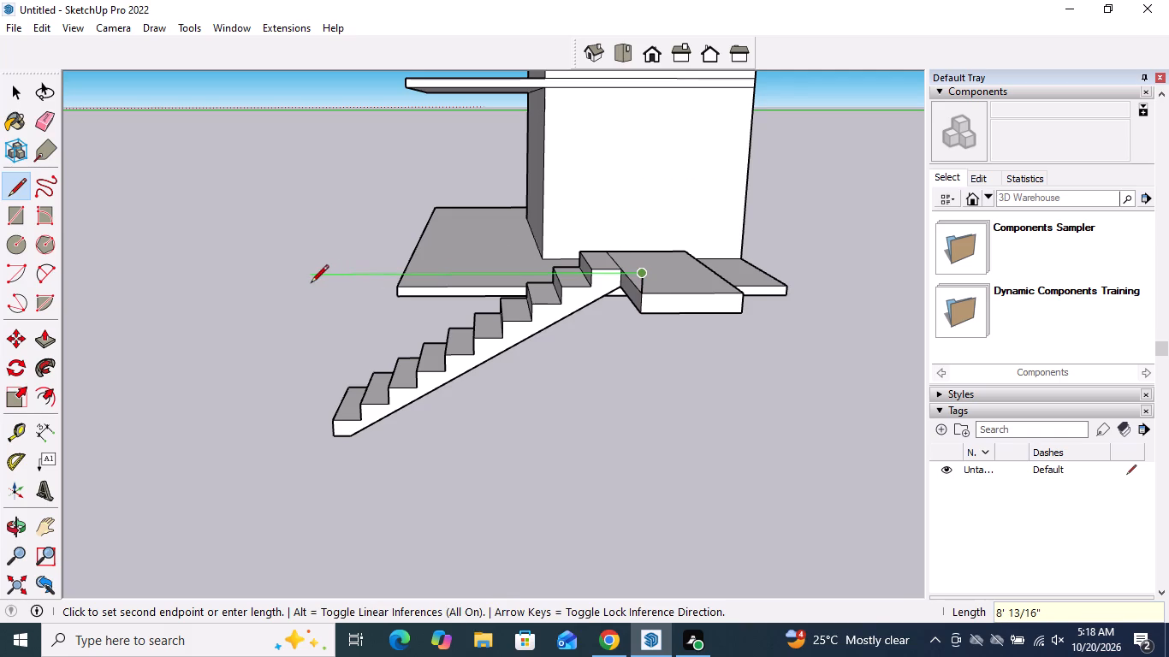
text(10")
key(Return)
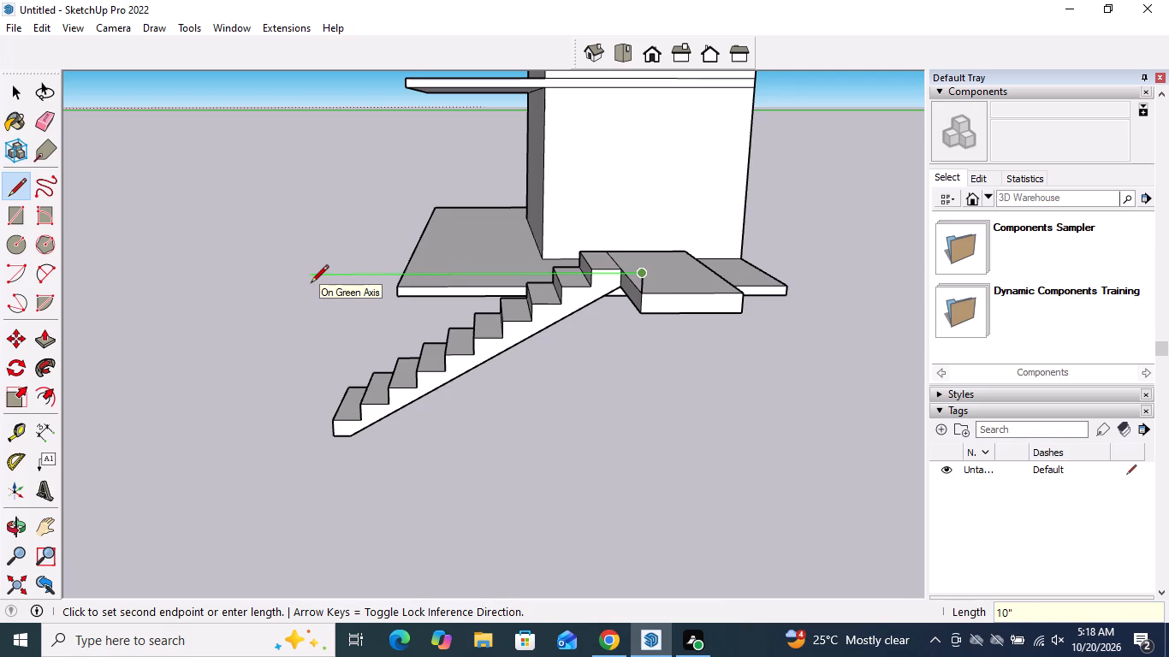
text(6")
key(Return)
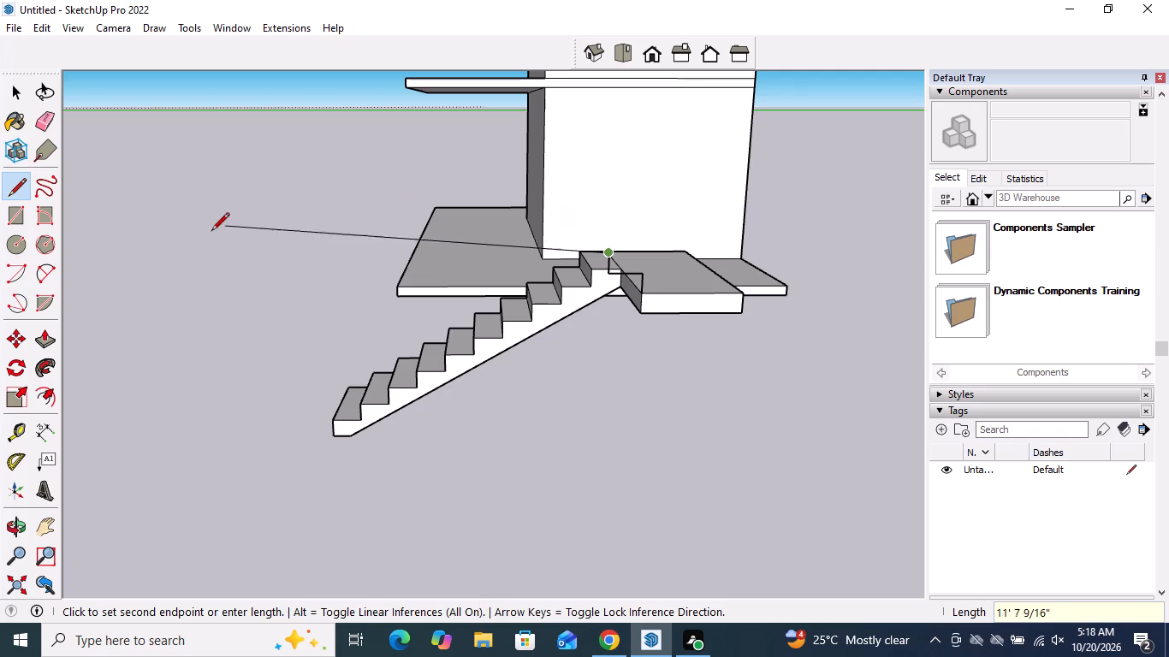
click(179, 254)
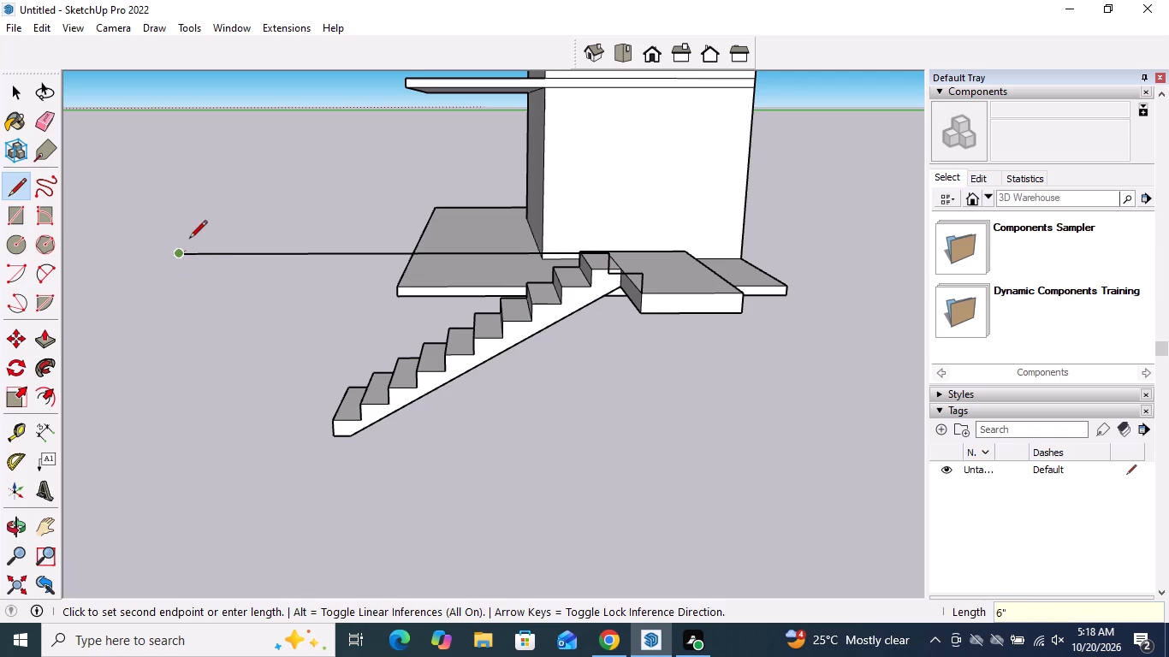
key(ctrl+z)
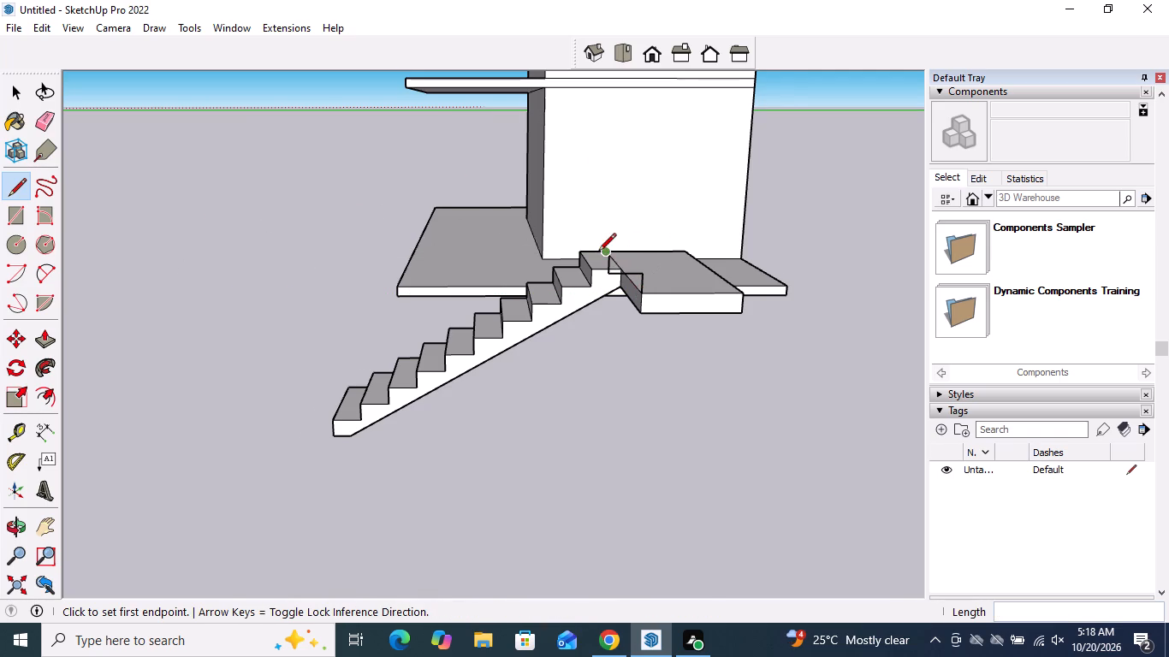
Draw a 10" tread line from the top of the second riser, parallel to the first tread.
scroll(598, 252, up, 5)
click(625, 252)
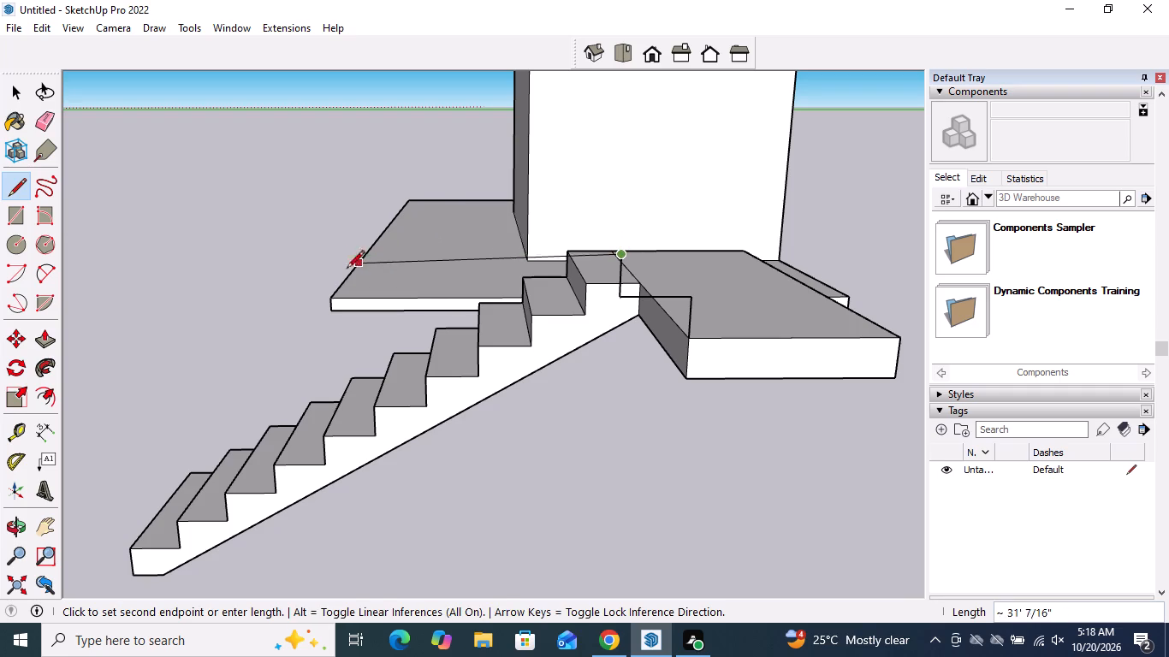
key(1)
text(0")
key(Return)
key(space)
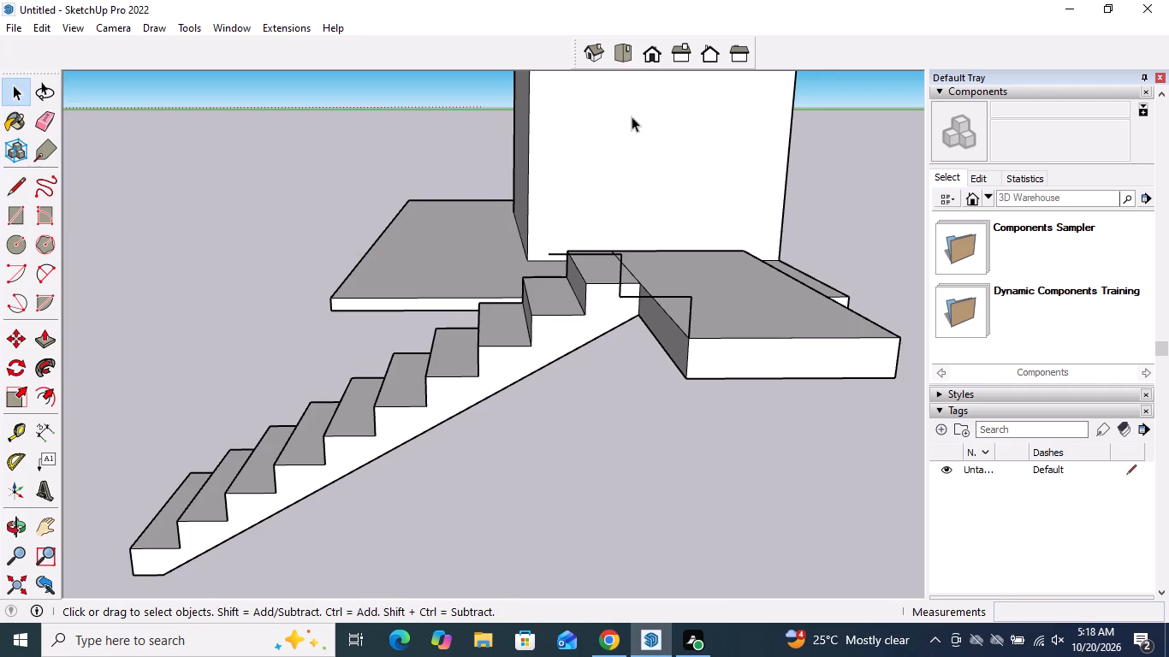
Copy the upper riser and tread lines onto the end of the profile and multiply the copy by 8.
scroll(626, 111, down, 5)
middle_drag(618, 168, 626, 429)
scroll(626, 403, up, 7)
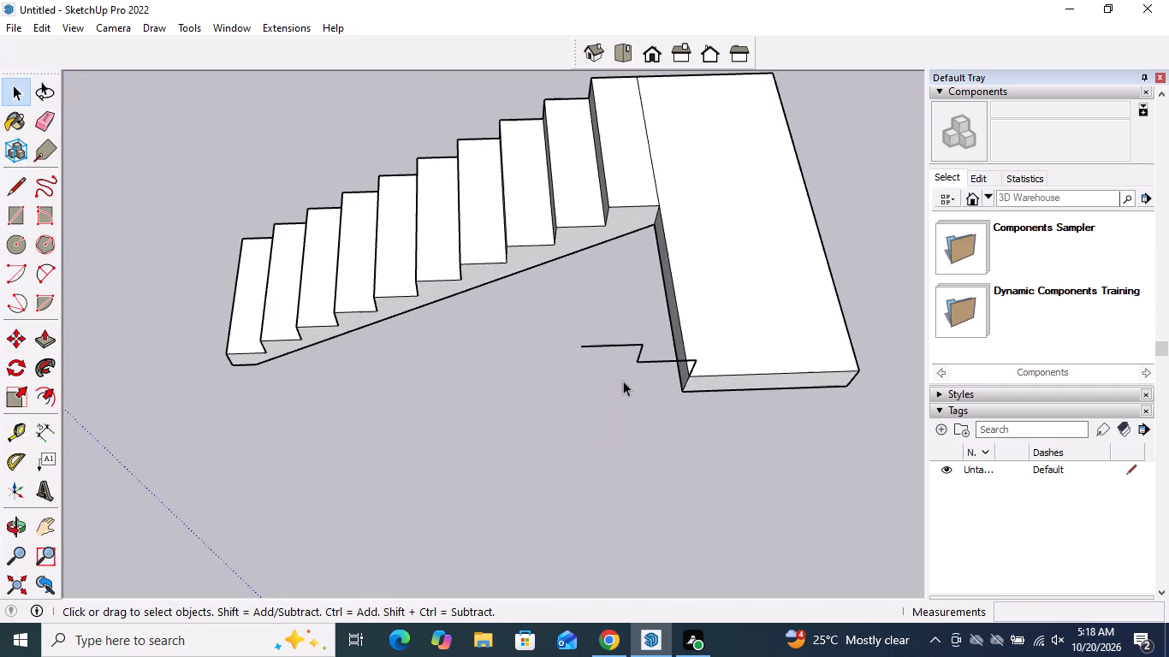
drag(650, 354, 576, 340)
key(m)
click(638, 363)
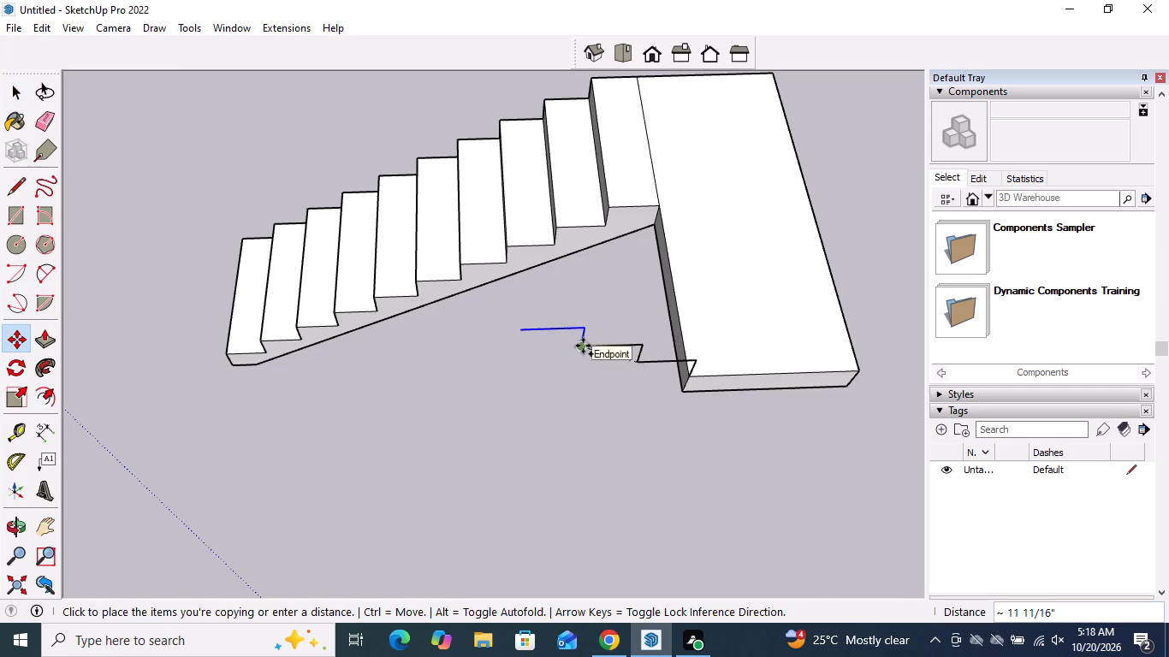
click(582, 346)
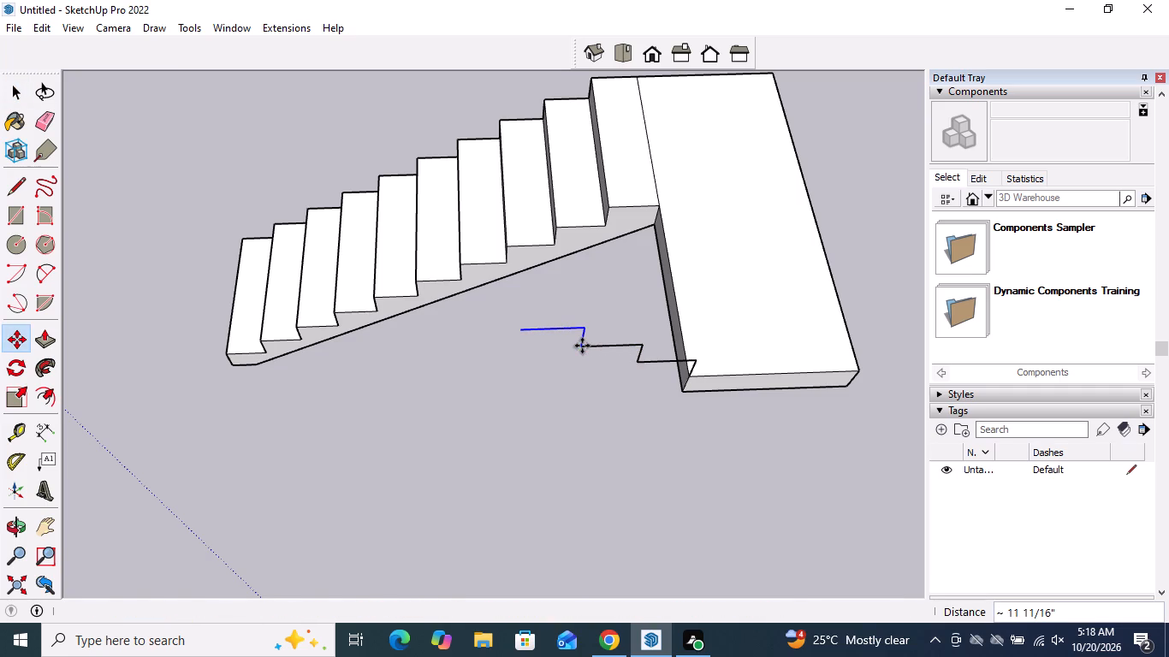
key(shift+asterisk)
key(8)
key(Return)
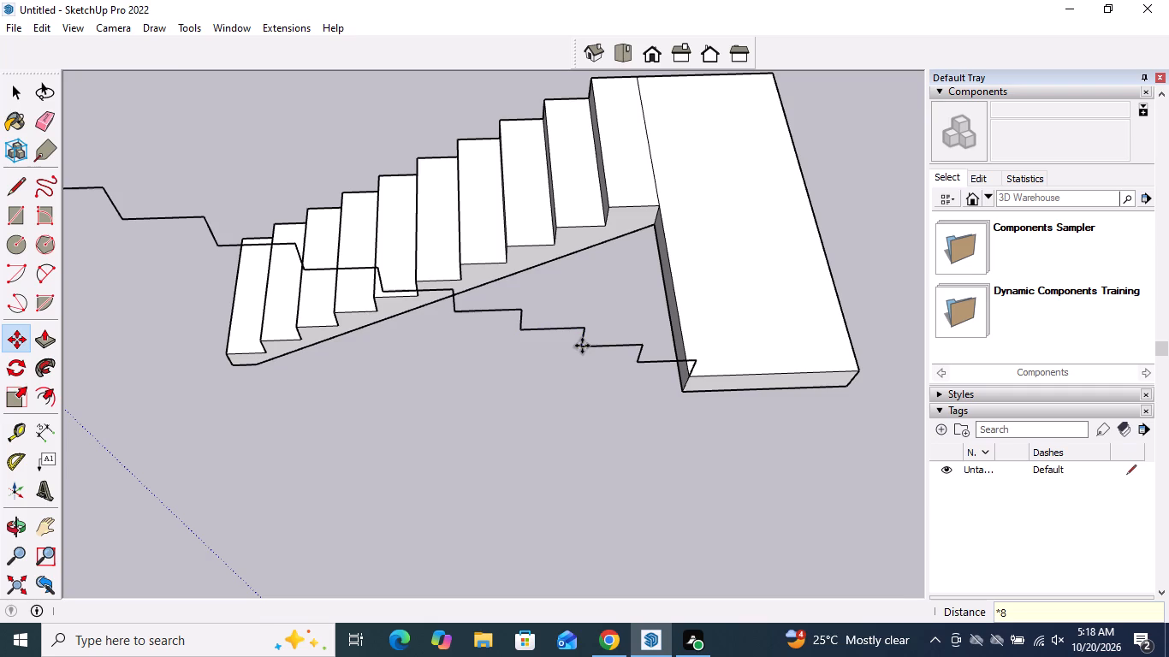
key(space)
Draw a 6" horizontal line from the landing's top corner, starting at the base of the new step profile and running under the steps.
scroll(582, 346, down, 2)
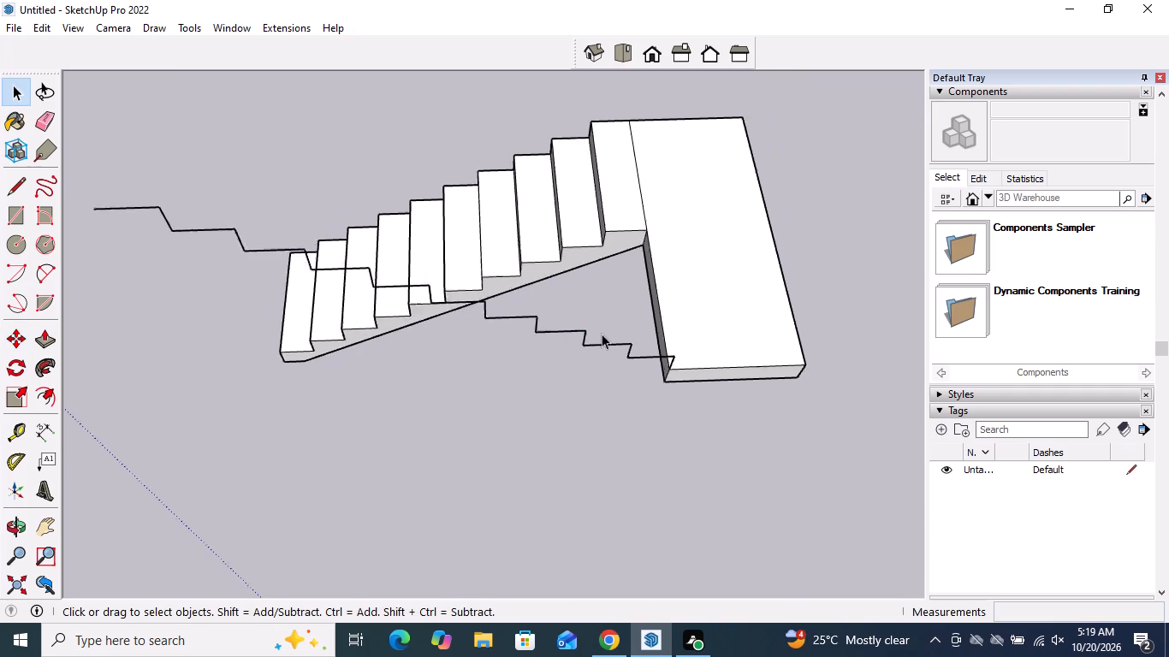
scroll(602, 334, down, 6)
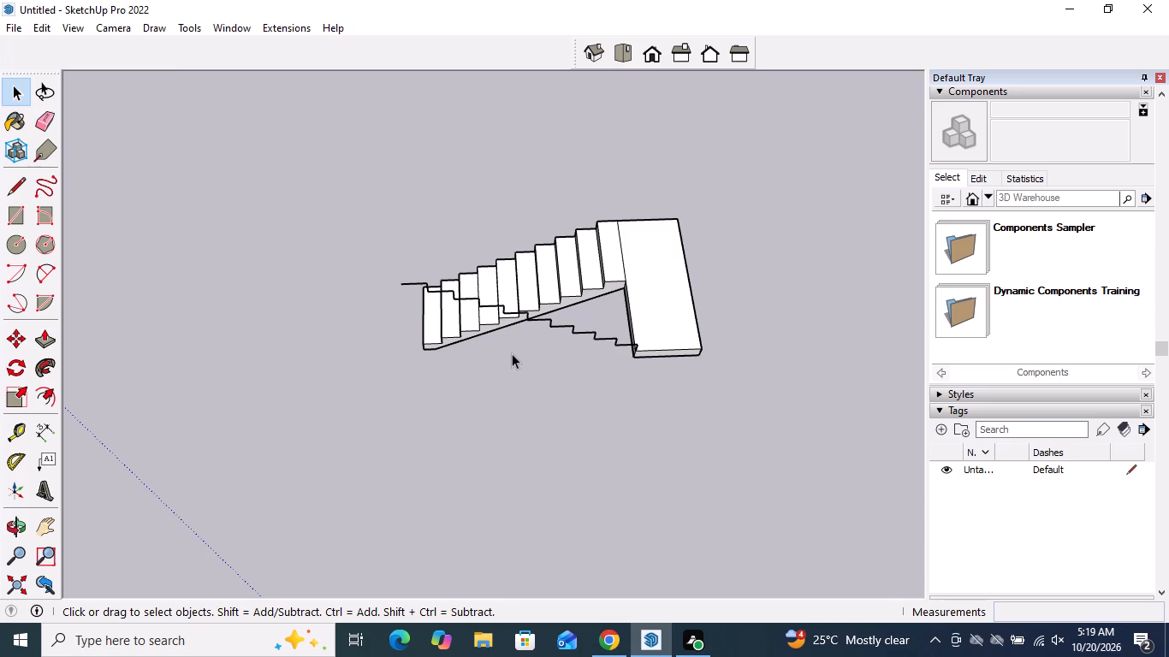
click(17, 186)
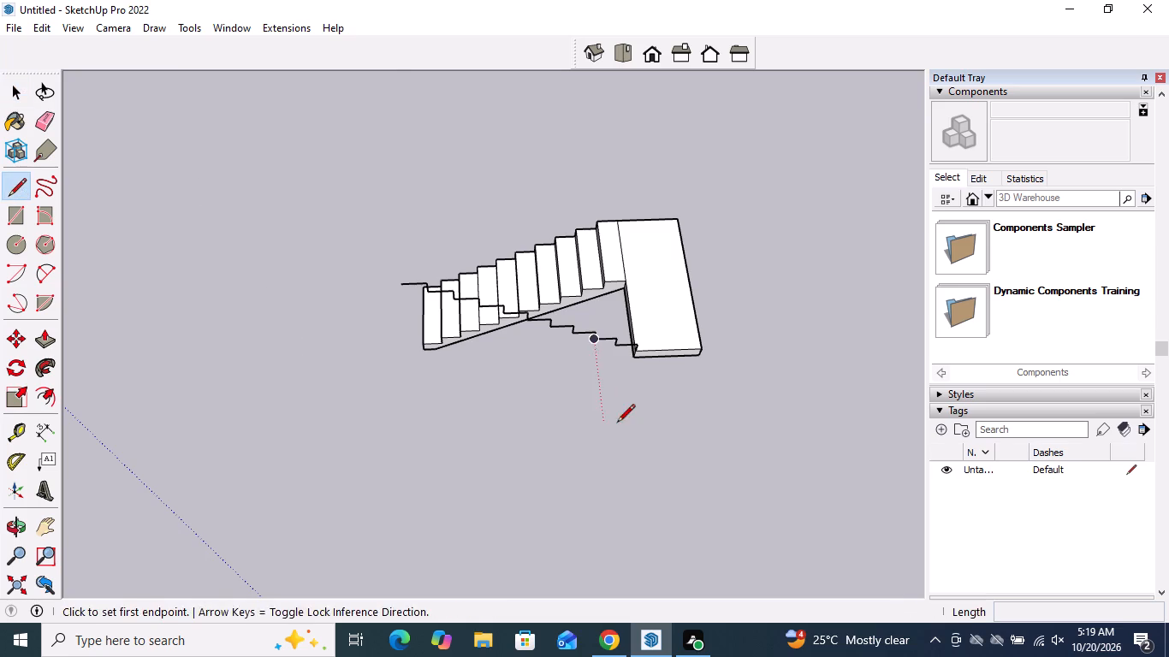
middle_drag(617, 423, 638, 268)
scroll(648, 319, up, 7)
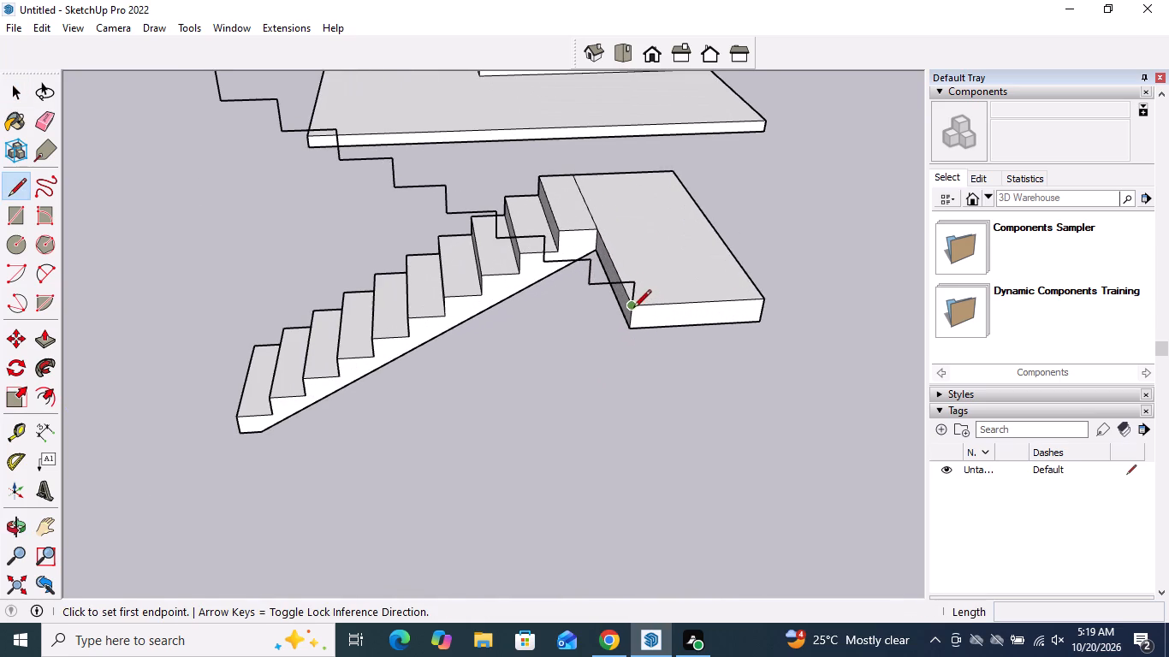
click(633, 308)
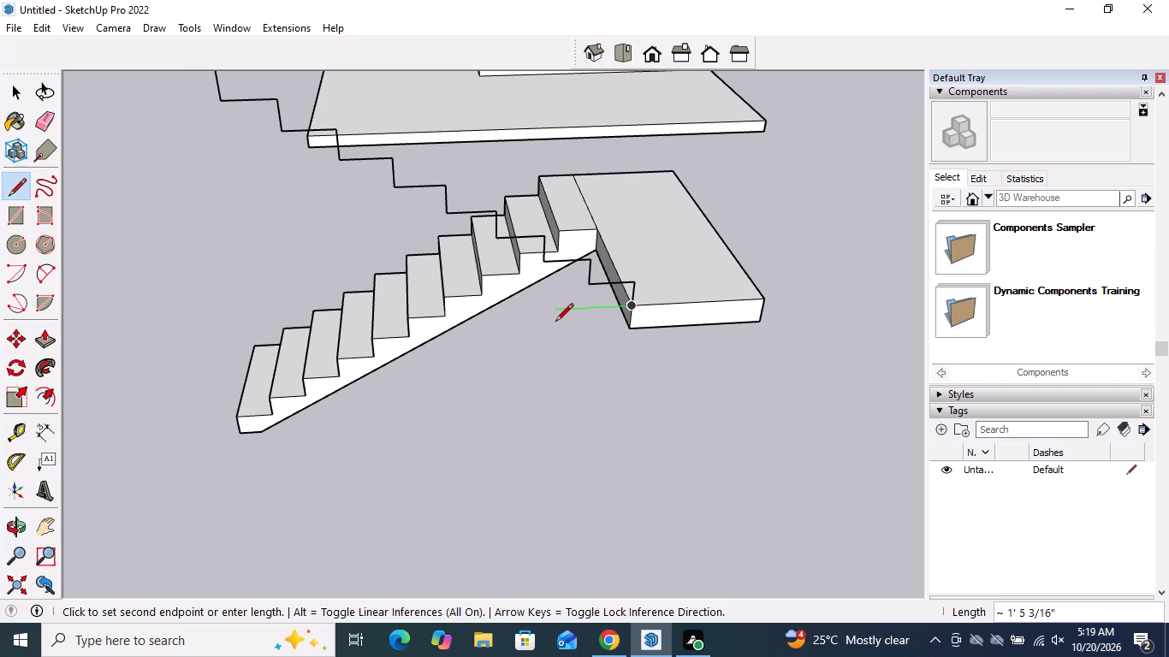
key(6)
key(shift+quotedbl)
key(Return)
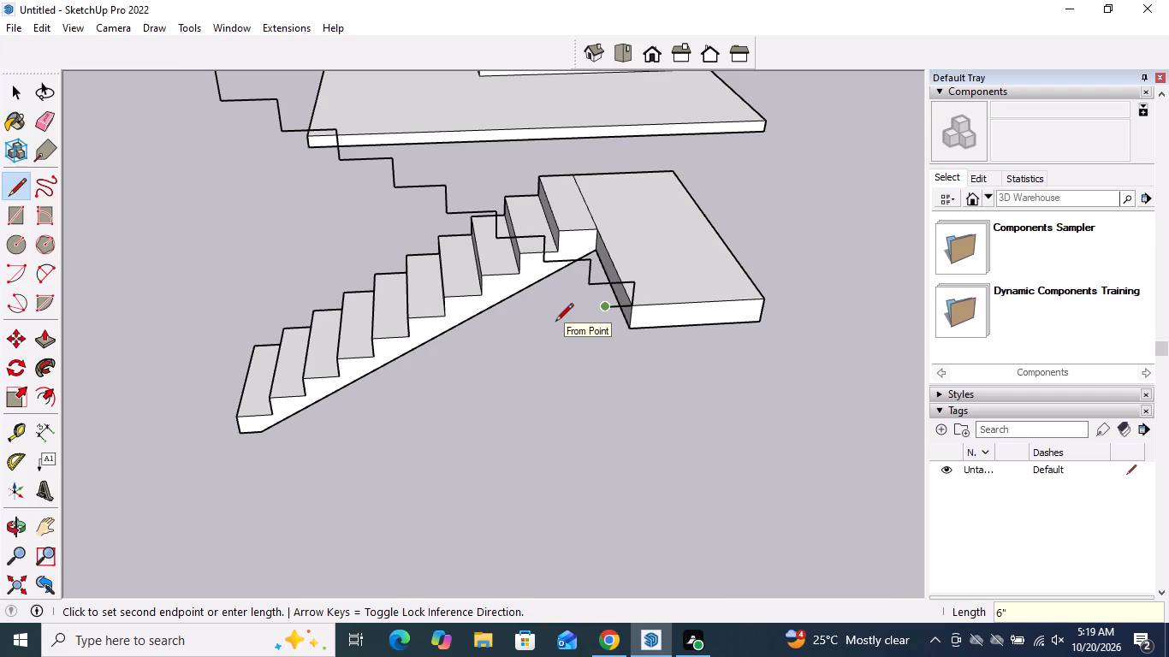
key(space)
Draw a 6" vertical line down from the free end of the new profile's top tread.
scroll(146, 252, down, 2)
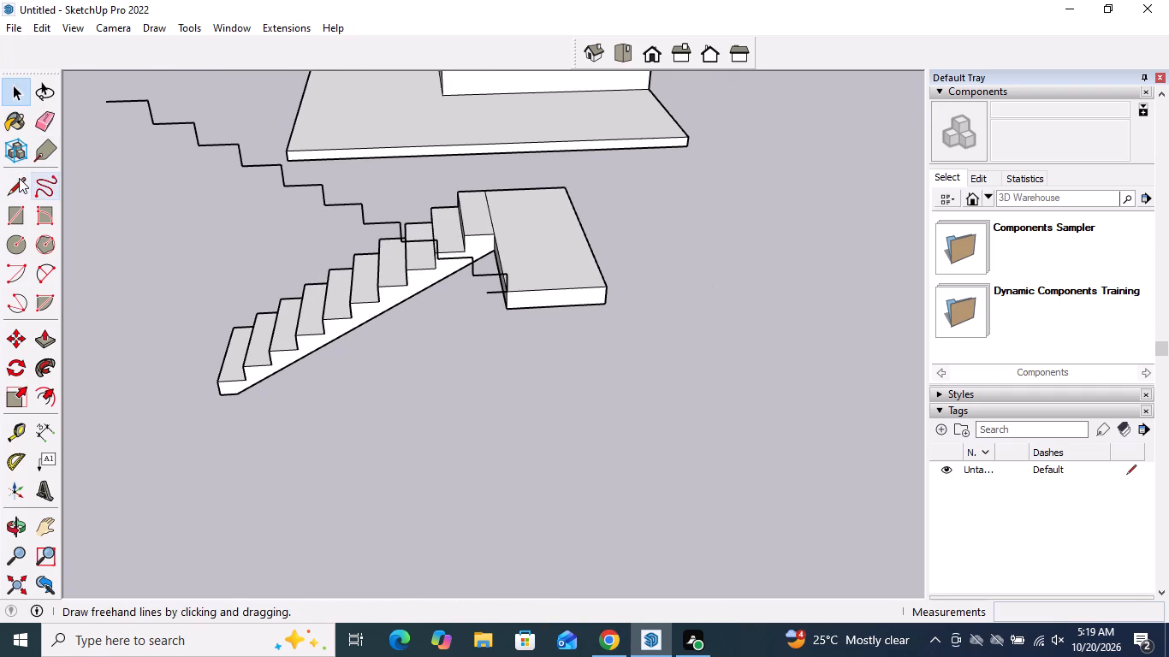
click(19, 178)
key(space)
click(103, 104)
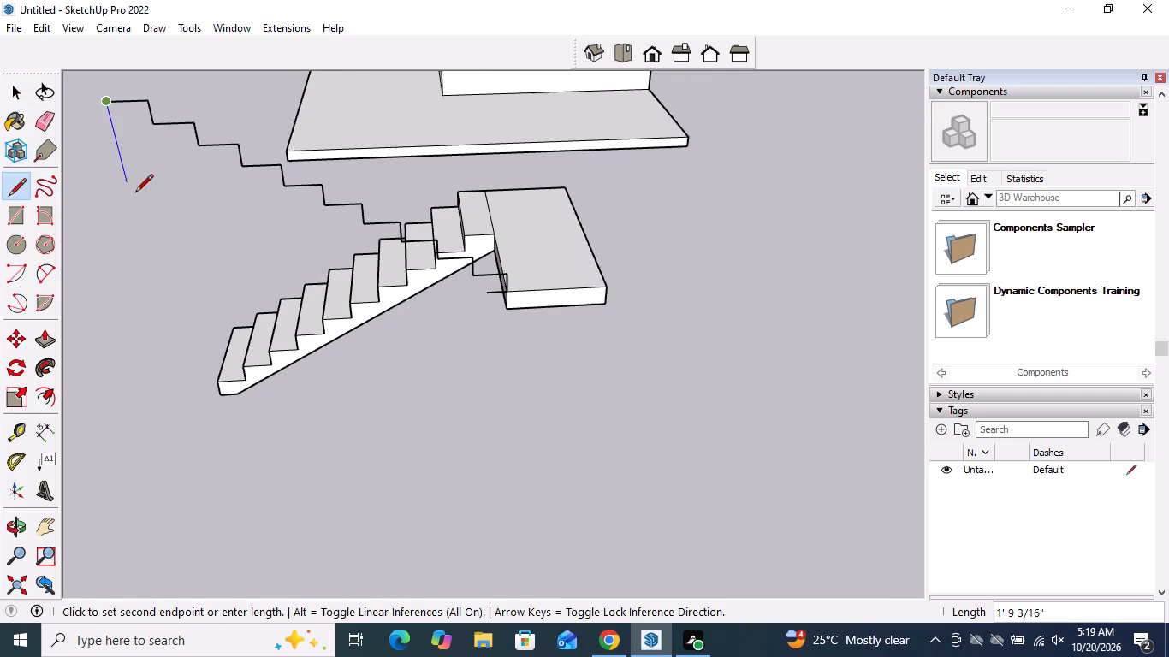
text(6")
key(Return)
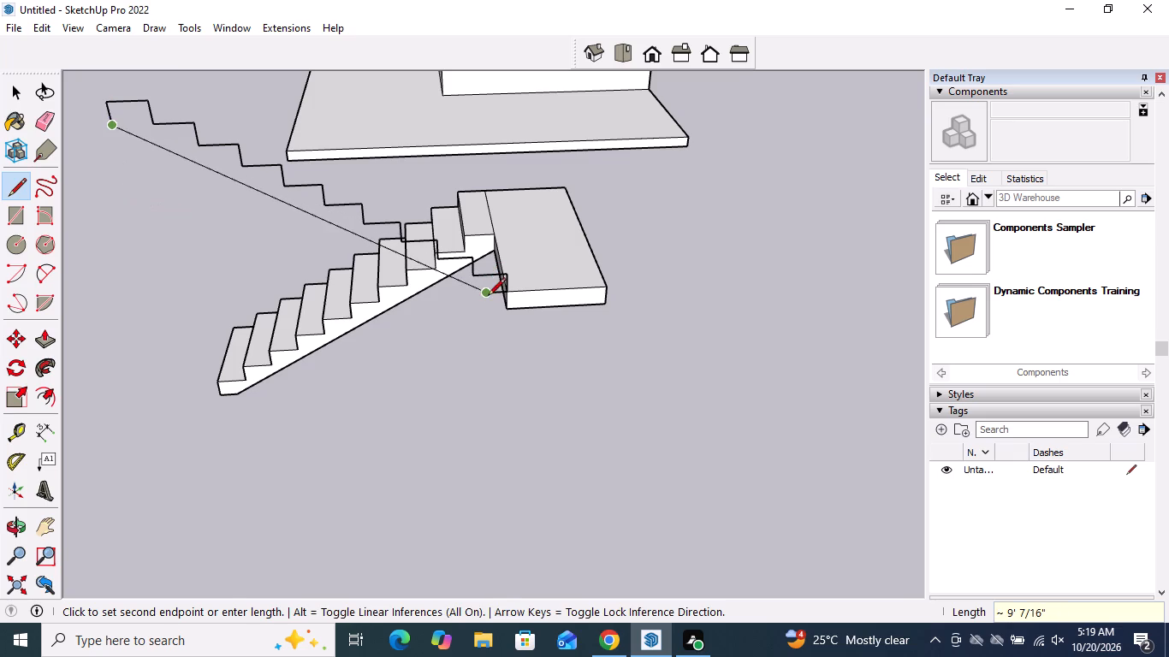
Close the upper flight's profile with a sloped line from the top tread's drop to the 6" line under the steps.
click(488, 295)
key(space)
Extrude the upper flight's stepped profile 3' with Push/Pull to match the landing side.
middle_drag(376, 339, 798, 360)
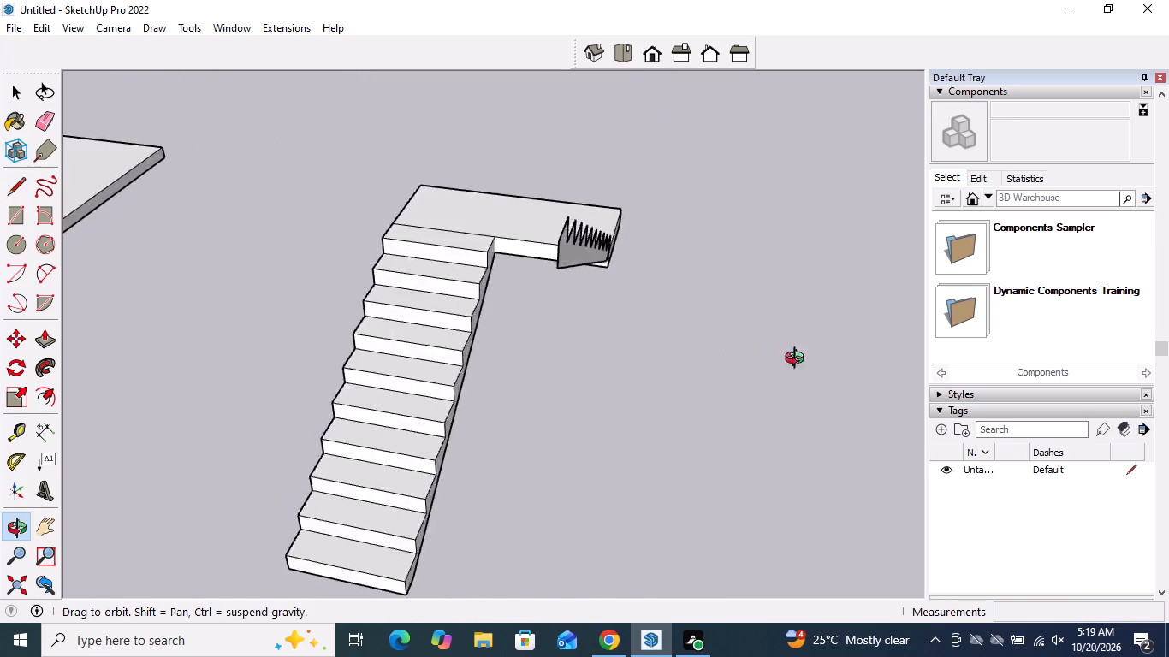
middle_drag(798, 360, 1107, 364)
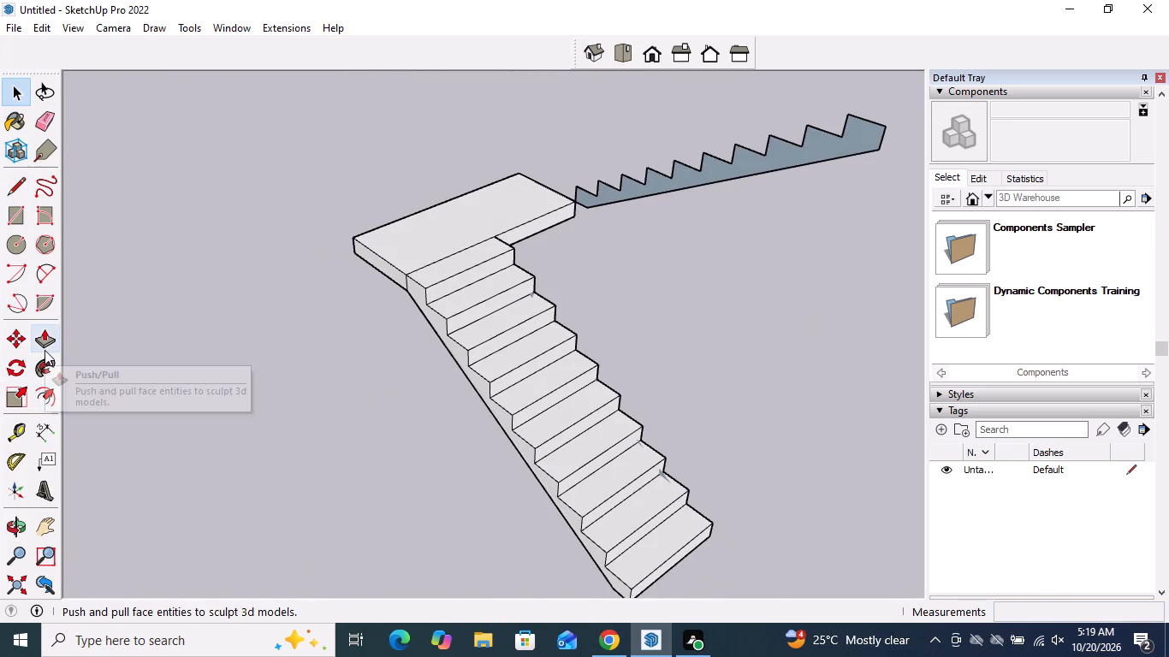
click(45, 349)
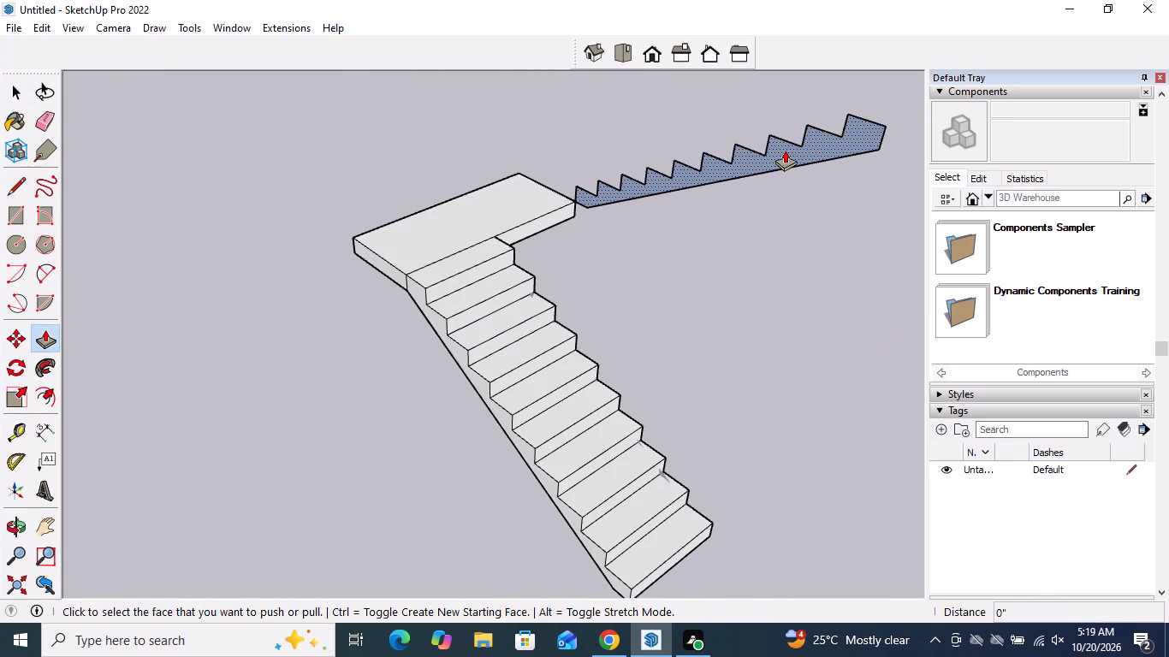
click(785, 150)
middle_drag(725, 210, 204, 168)
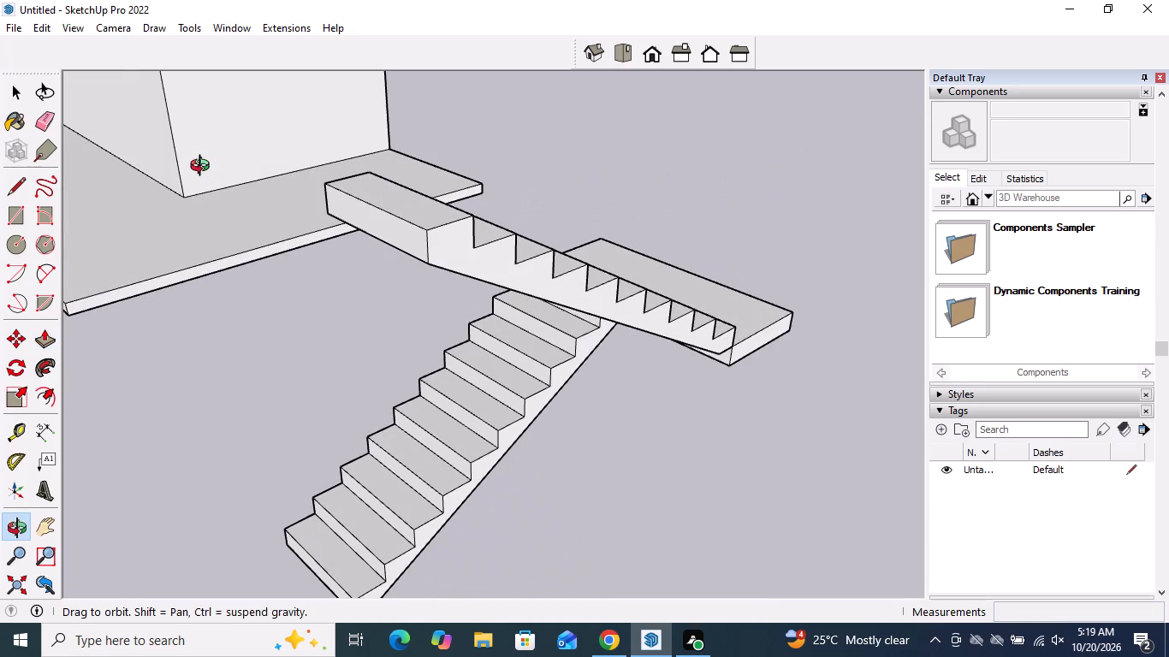
middle_drag(204, 168, 765, 261)
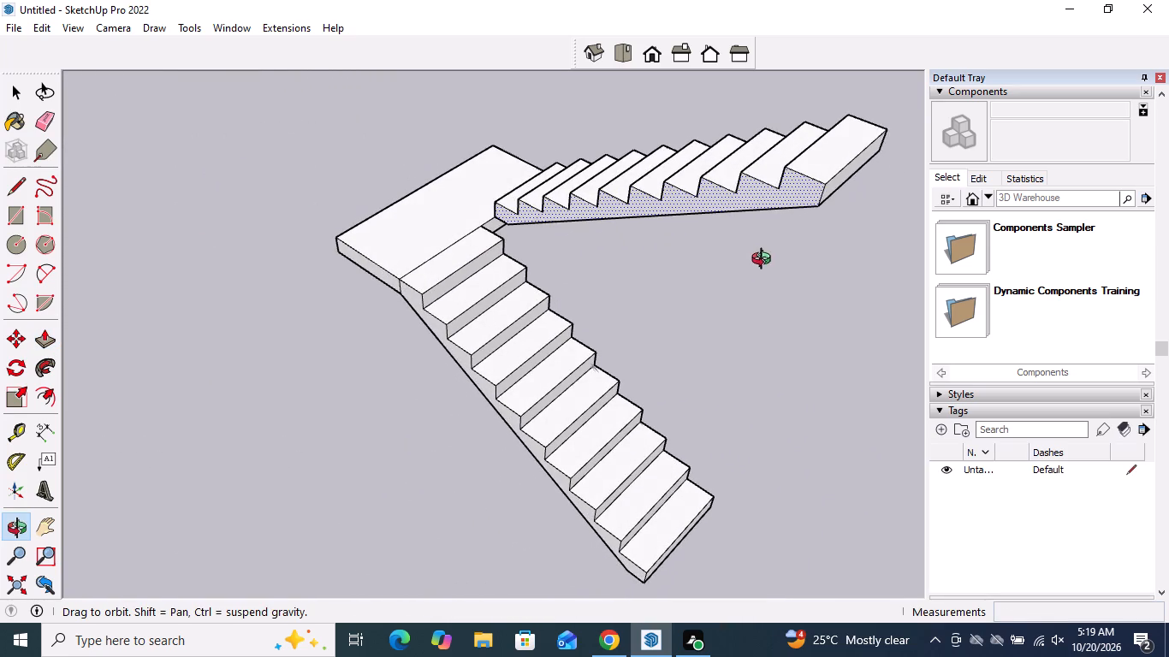
middle_drag(765, 261, 766, 261)
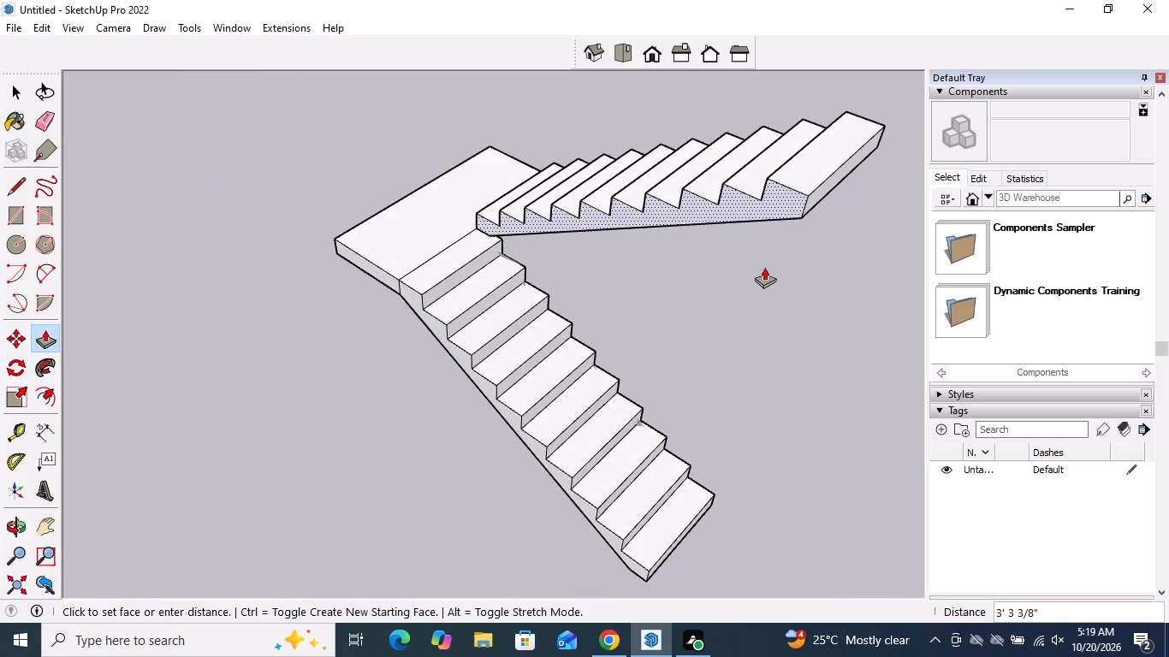
key(3)
key(apostrophe)
key(Return)
key(space)
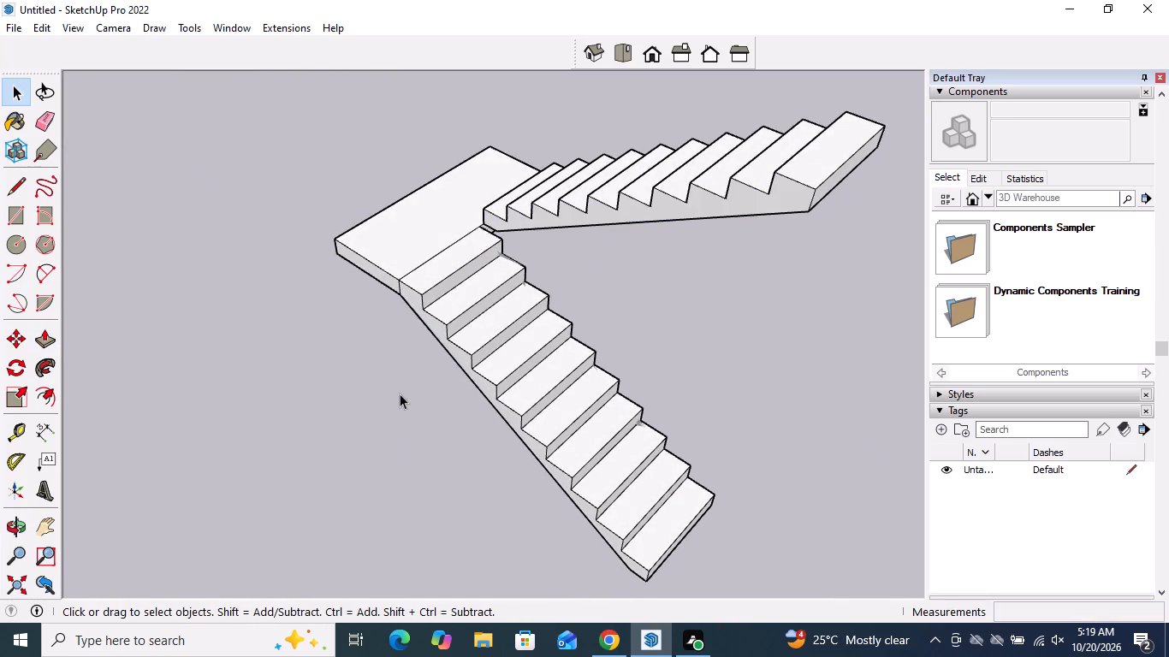
Examine the two stair flights and the landing from several angles, down to the bottom step.
scroll(398, 393, down, 5)
middle_drag(582, 440, 816, 365)
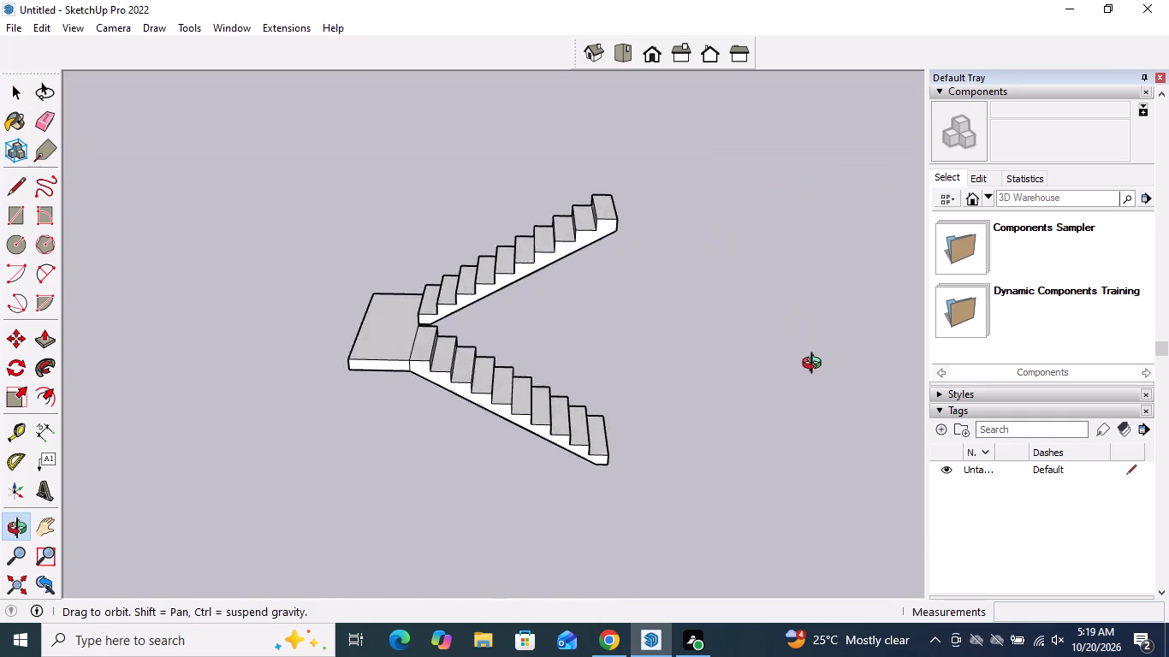
middle_drag(816, 365, 279, 307)
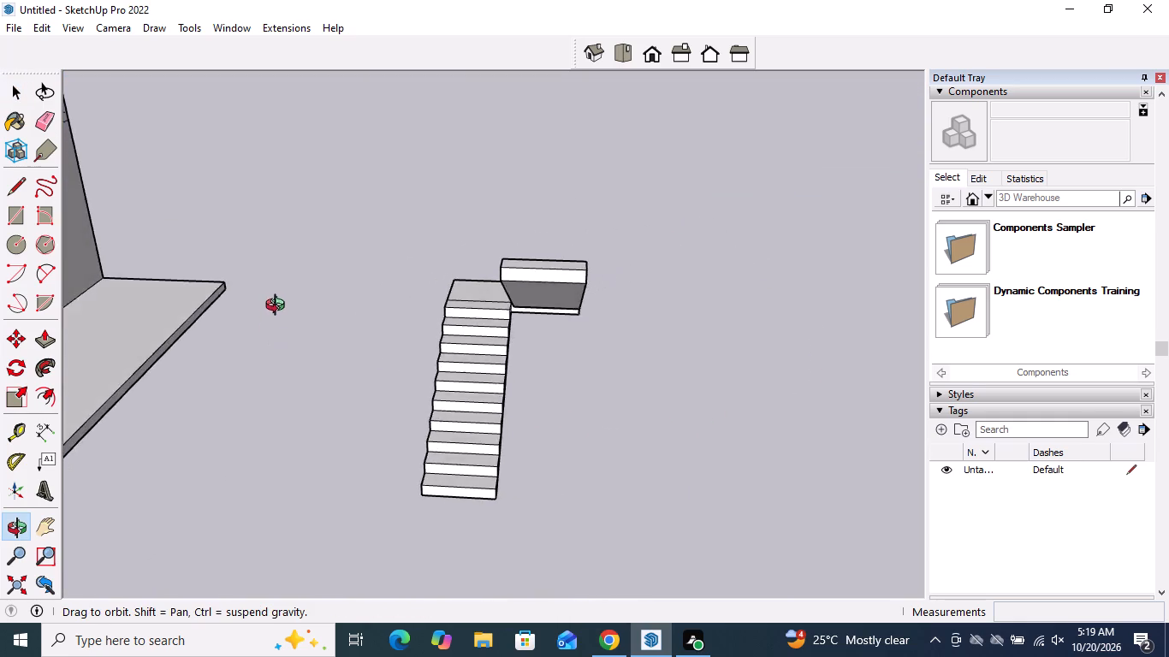
middle_drag(279, 307, 805, 279)
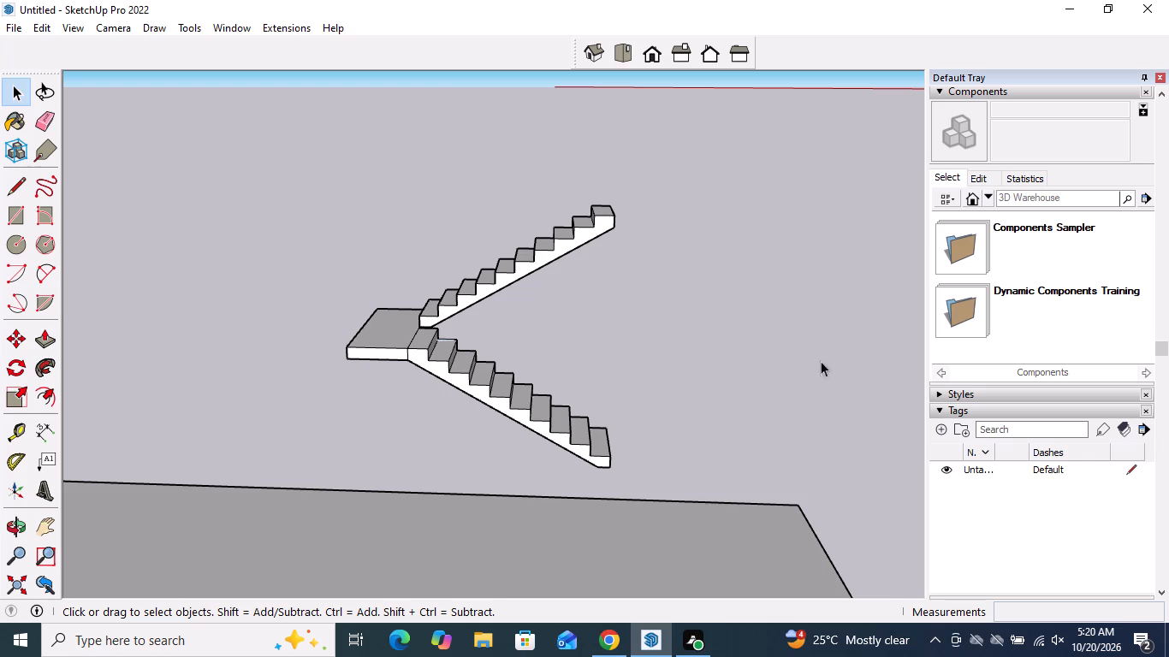
scroll(618, 287, down, 5)
scroll(604, 321, up, 5)
middle_drag(604, 321, 507, 406)
scroll(507, 406, down, 18)
scroll(589, 241, up, 5)
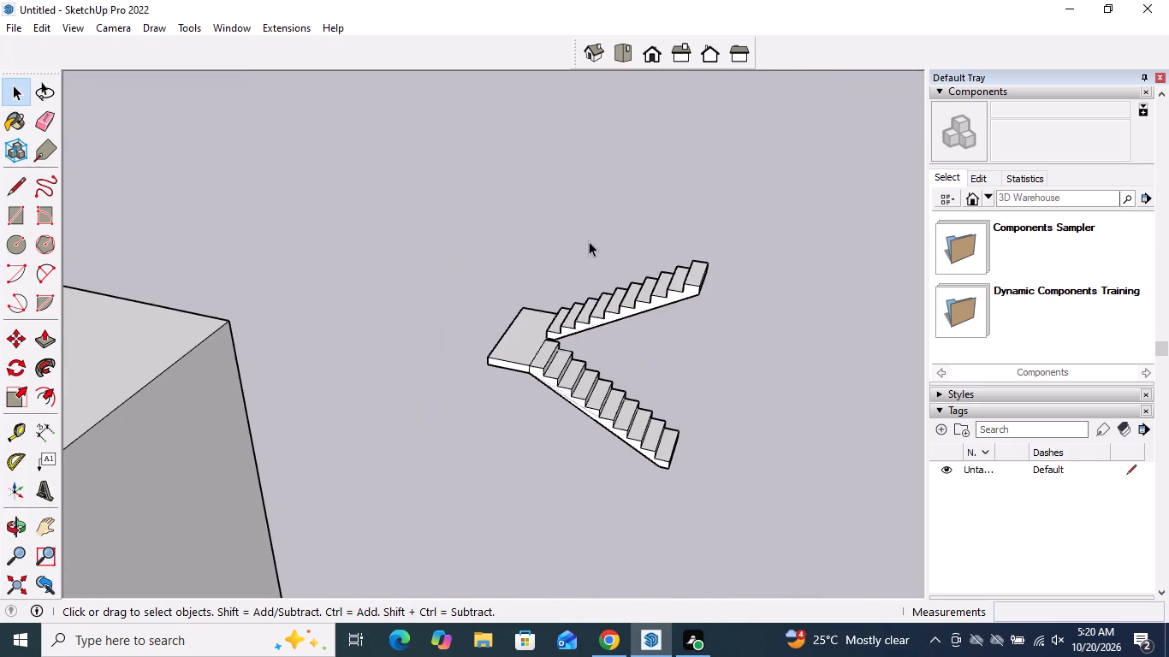
scroll(637, 433, up, 9)
middle_drag(638, 451, 711, 421)
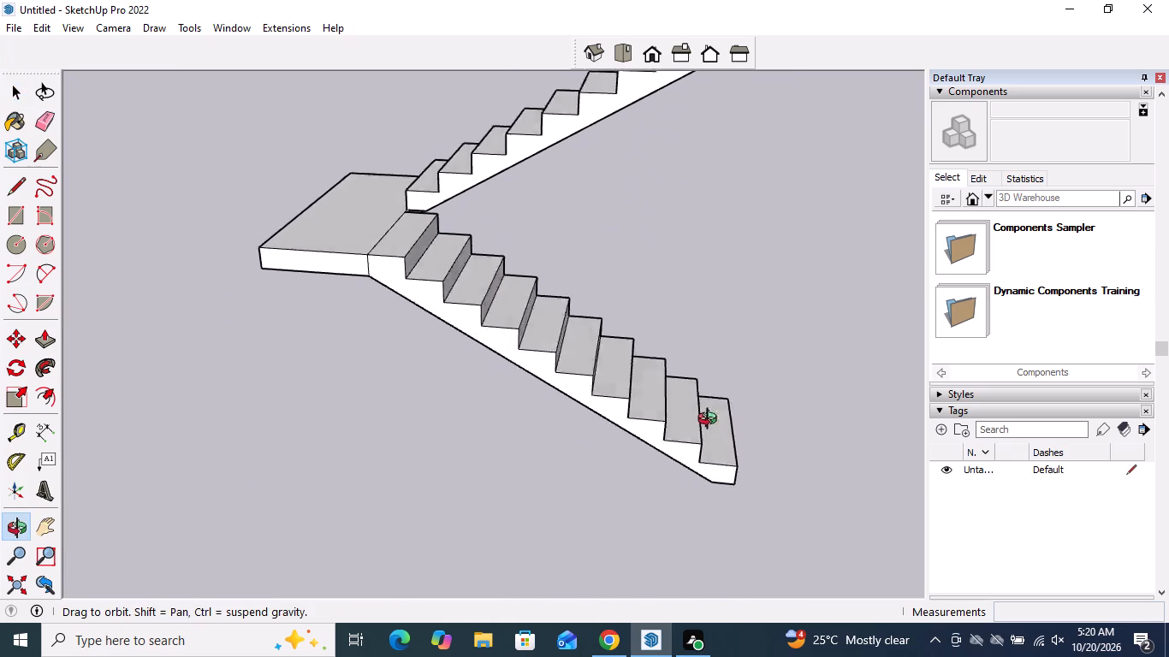
middle_drag(711, 421, 732, 417)
scroll(729, 417, up, 1)
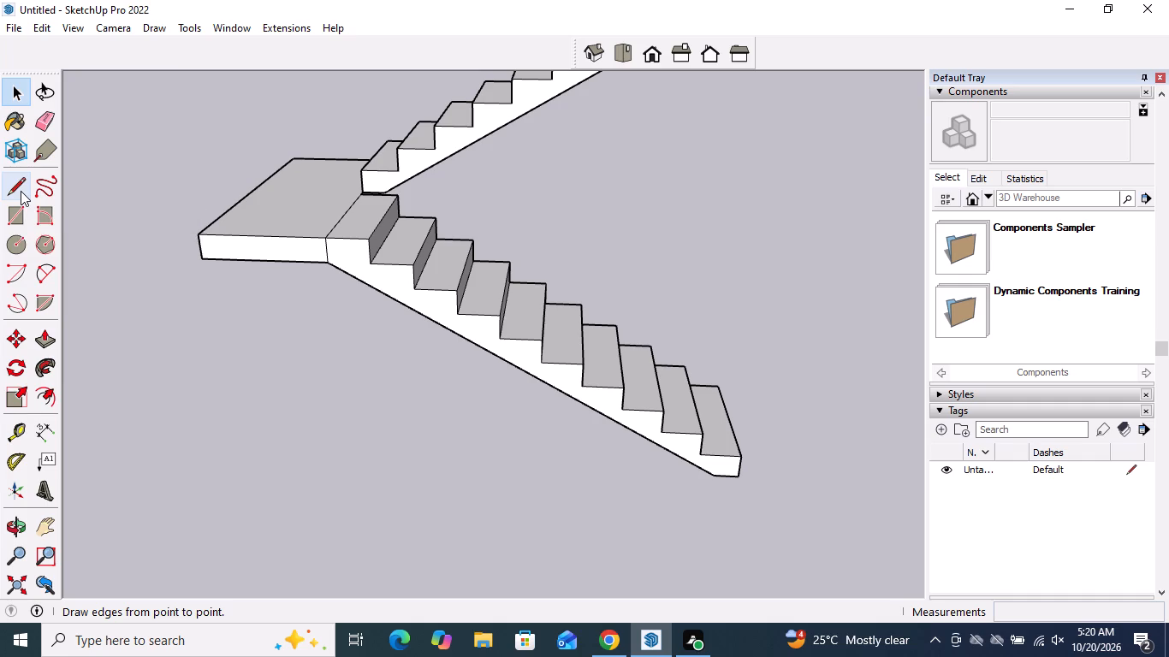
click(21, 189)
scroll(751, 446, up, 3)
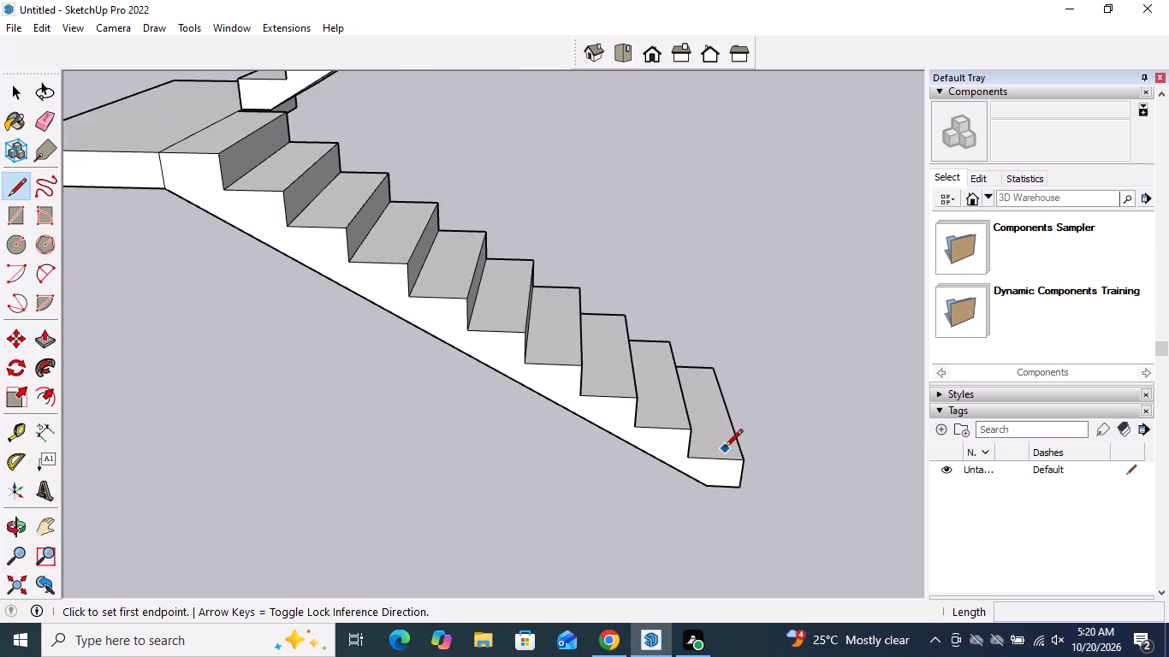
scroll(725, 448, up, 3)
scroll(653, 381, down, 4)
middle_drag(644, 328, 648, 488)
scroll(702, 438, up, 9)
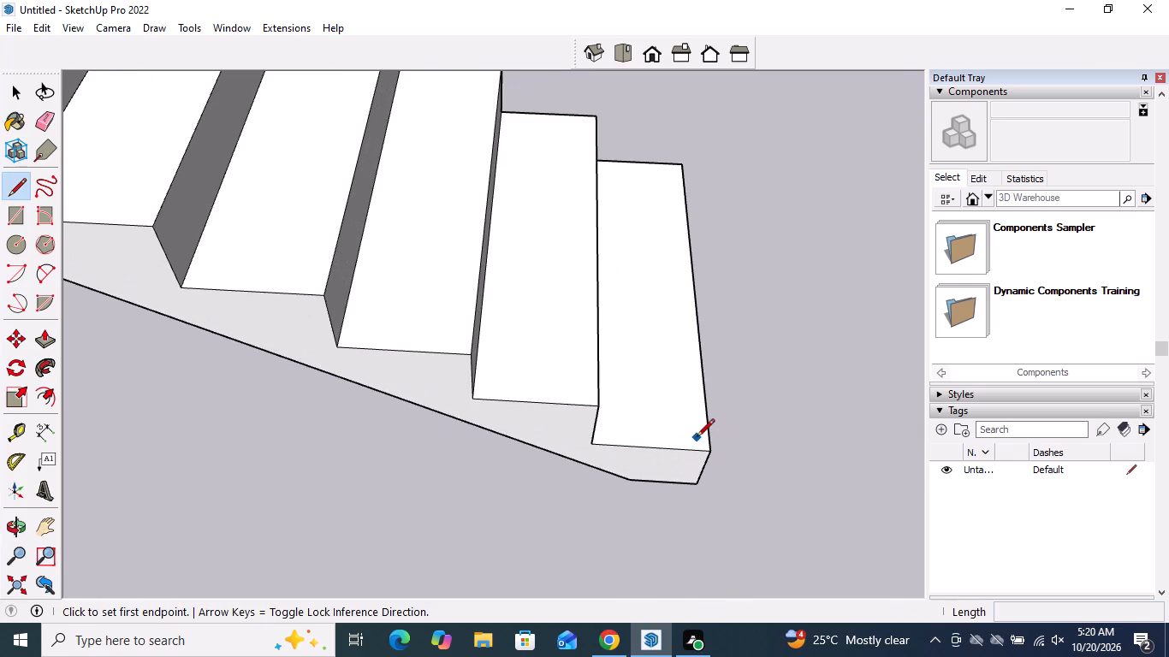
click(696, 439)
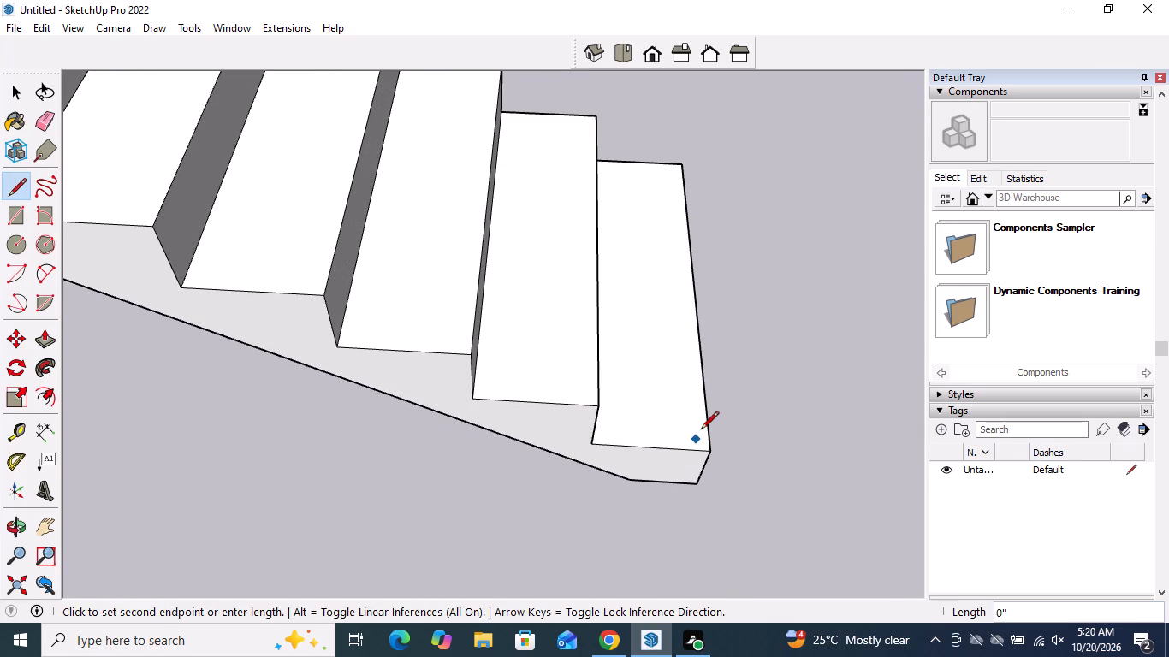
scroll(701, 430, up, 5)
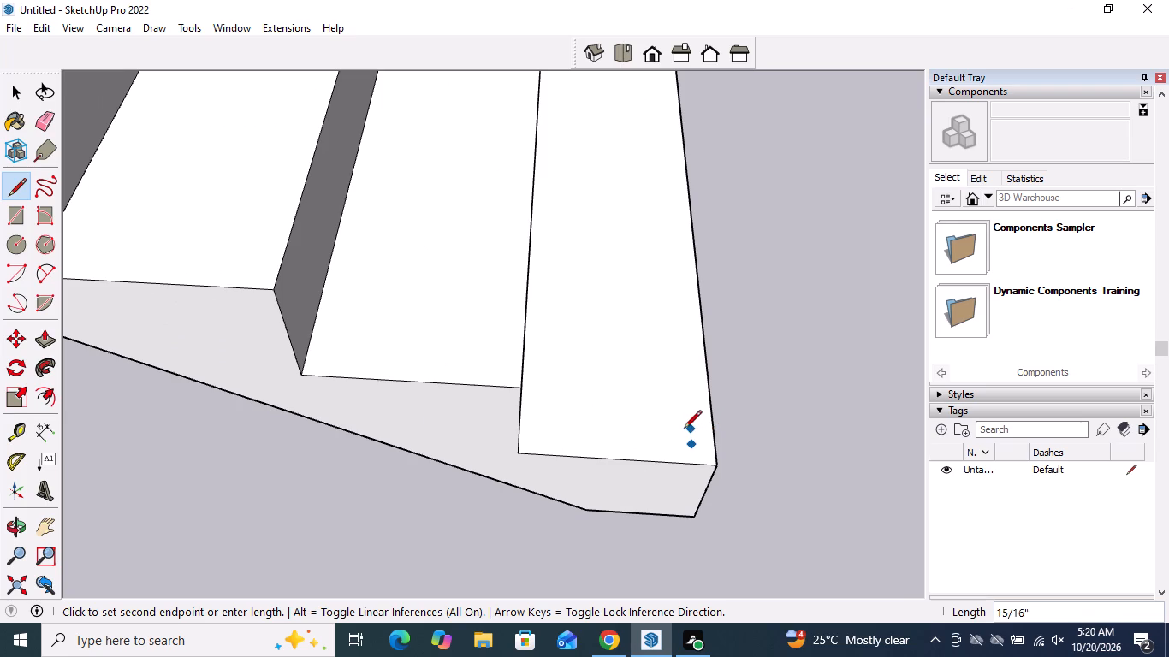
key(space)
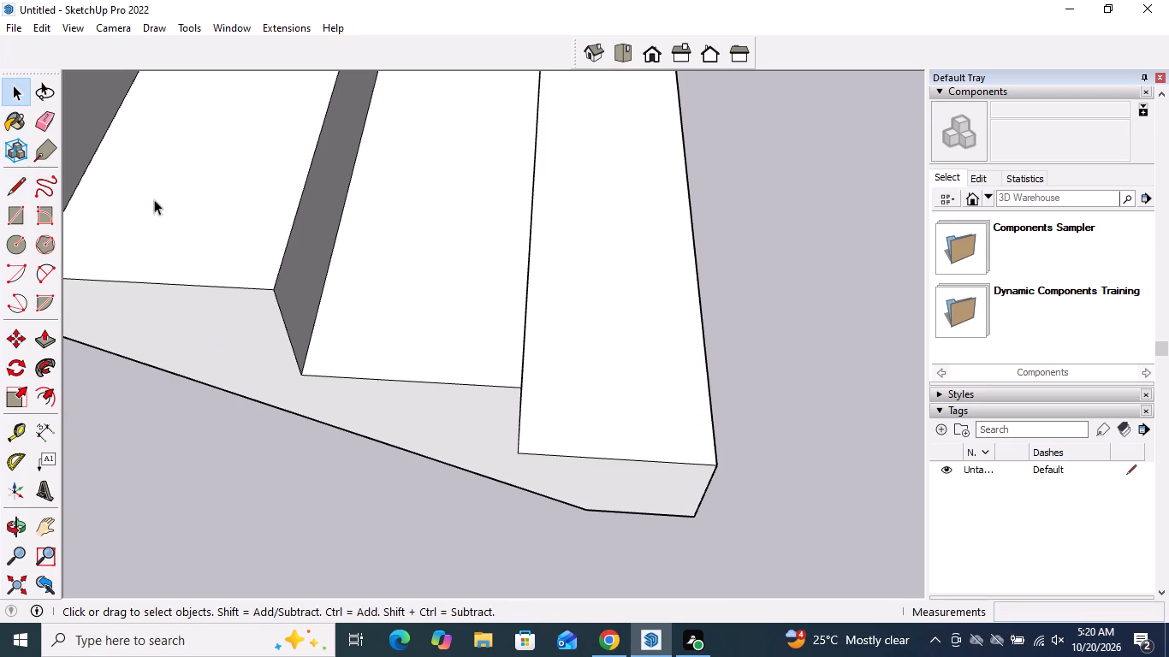
Draw a circle of about 9/16" radius on the bottom tread, close to its front outer corner.
click(12, 256)
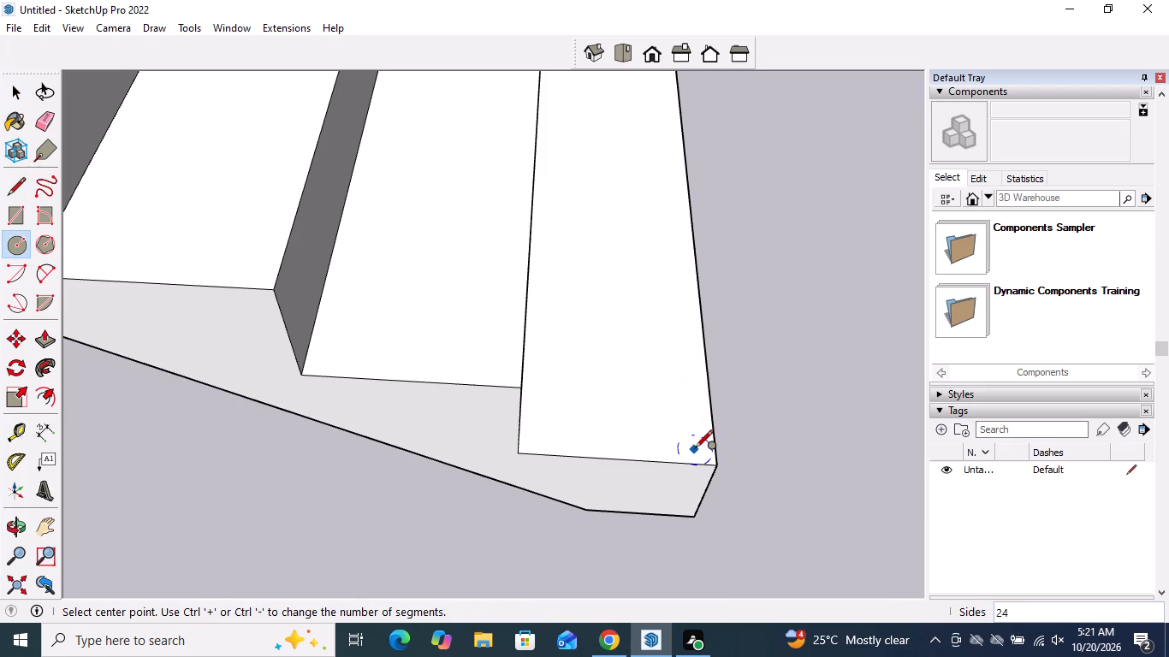
click(695, 448)
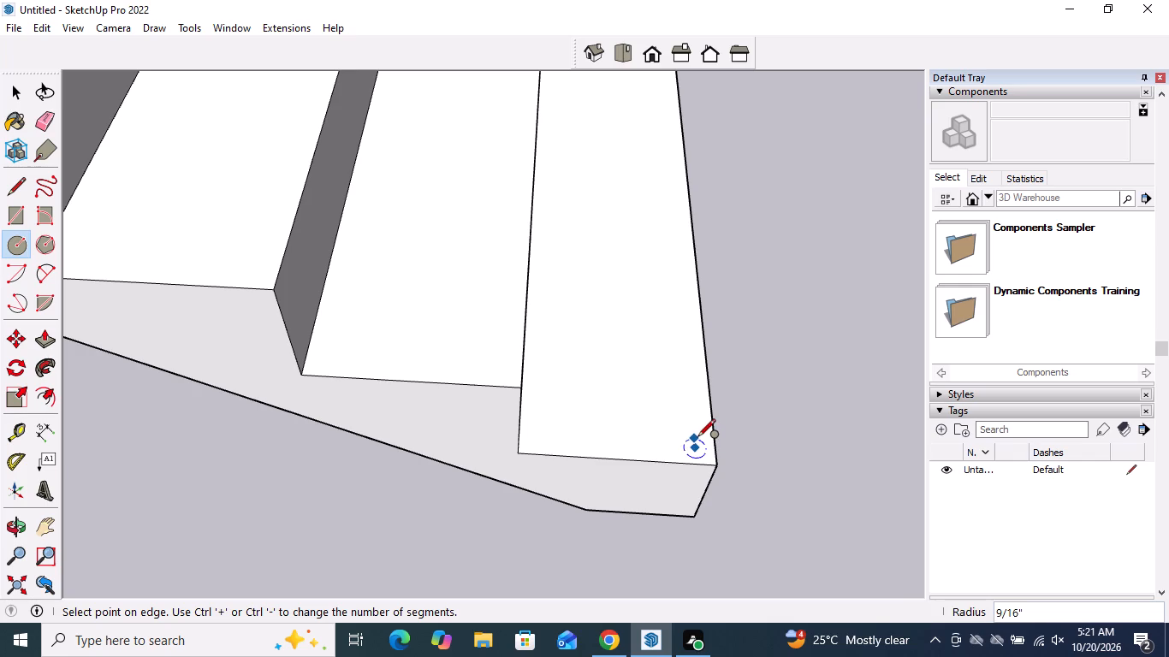
click(697, 439)
key(space)
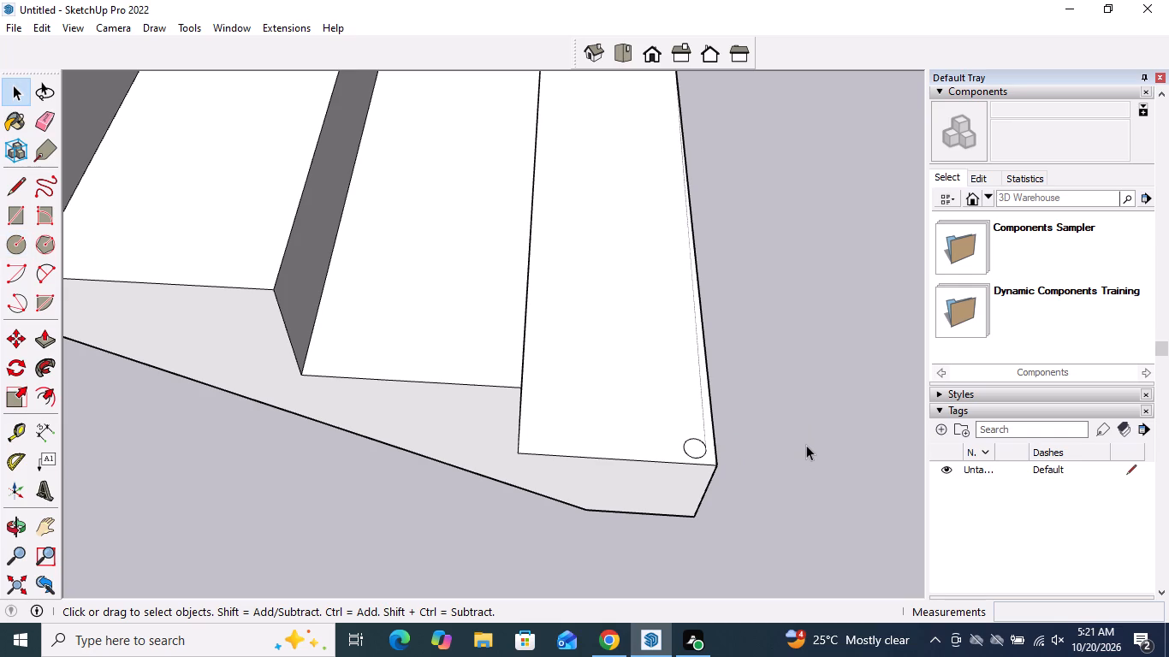
Set the segment count of the small circle on the bottom tread to 50.
middle_drag(716, 449, 684, 494)
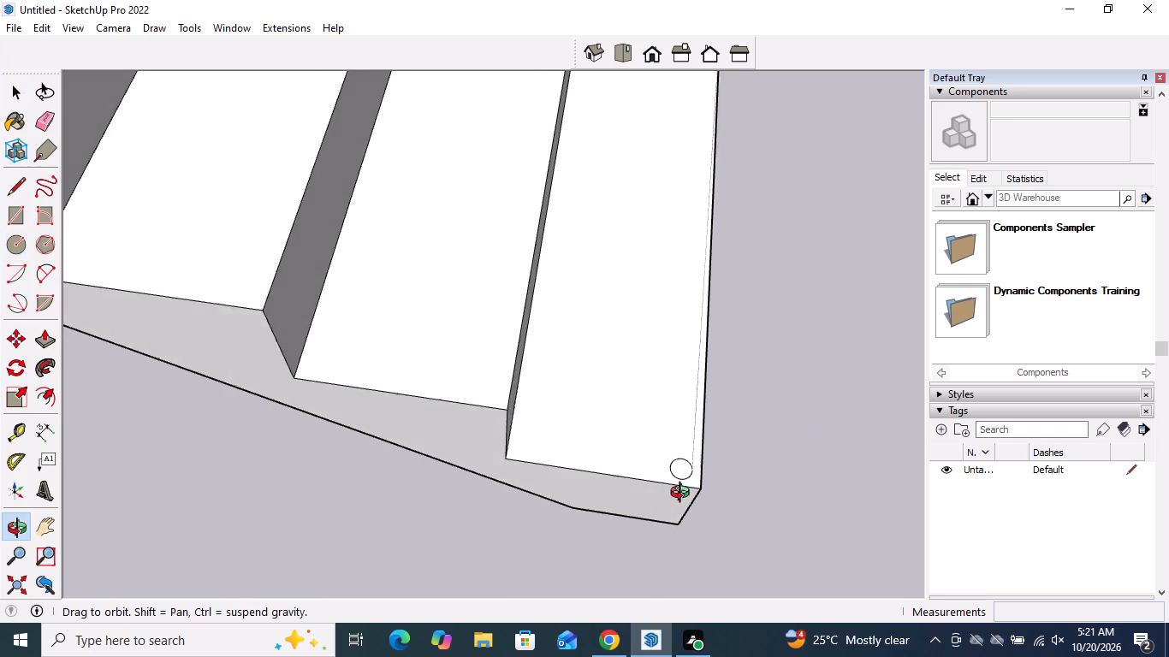
middle_drag(684, 494, 679, 518)
double_click(691, 506)
scroll(691, 505, up, 1)
middle_drag(691, 503, 568, 436)
drag(691, 503, 691, 492)
drag(693, 482, 702, 465)
drag(709, 453, 738, 416)
click(739, 416)
drag(757, 408, 568, 436)
double_click(568, 436)
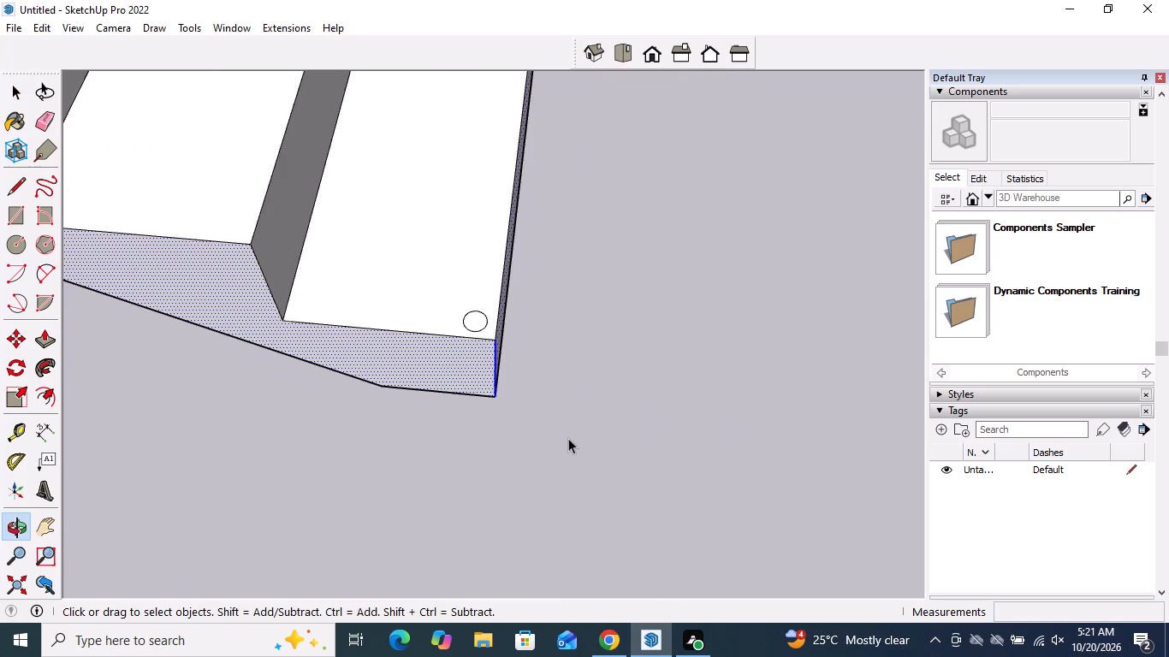
key(space)
click(598, 422)
scroll(479, 272, up, 4)
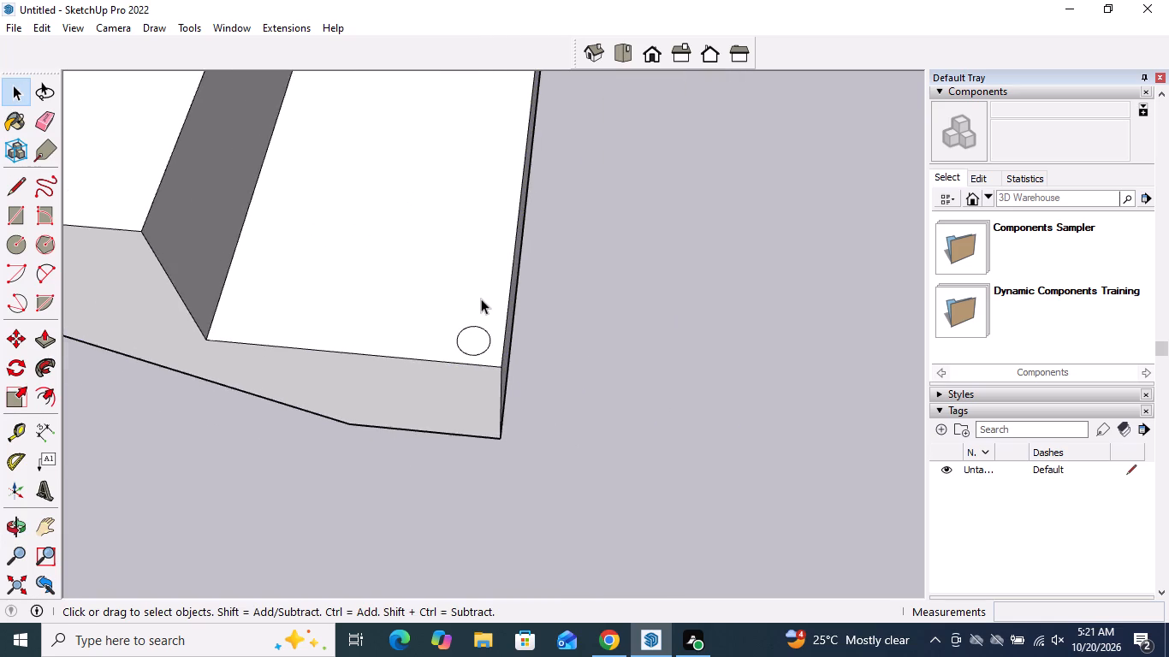
scroll(481, 299, up, 3)
drag(507, 295, 434, 287)
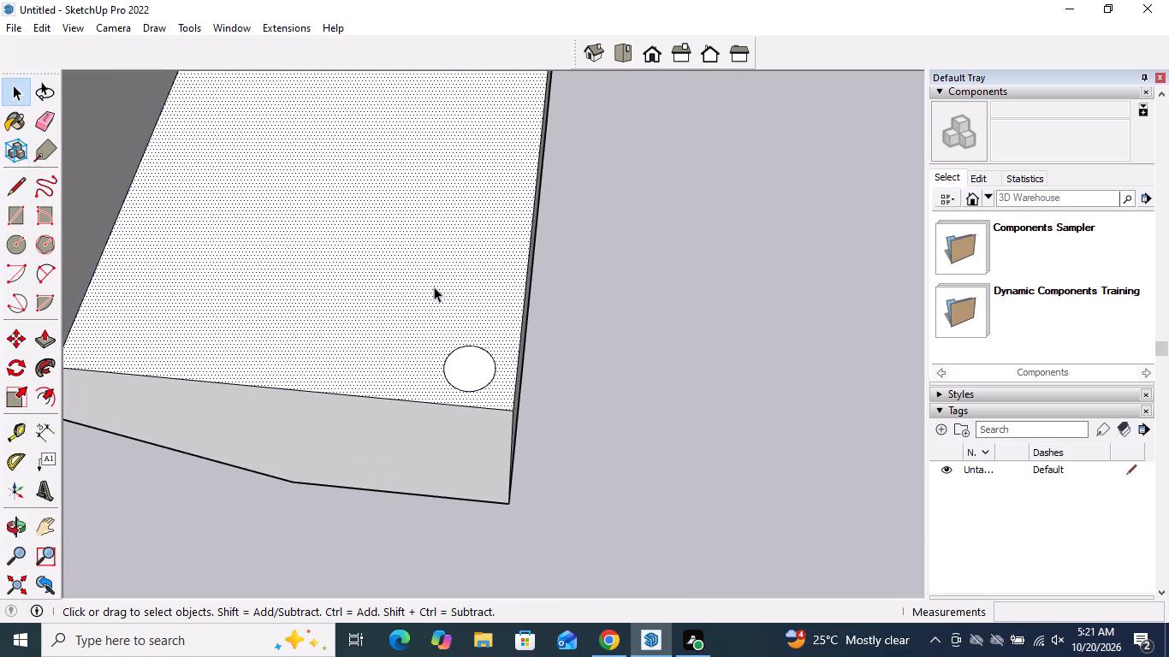
click(747, 422)
click(469, 394)
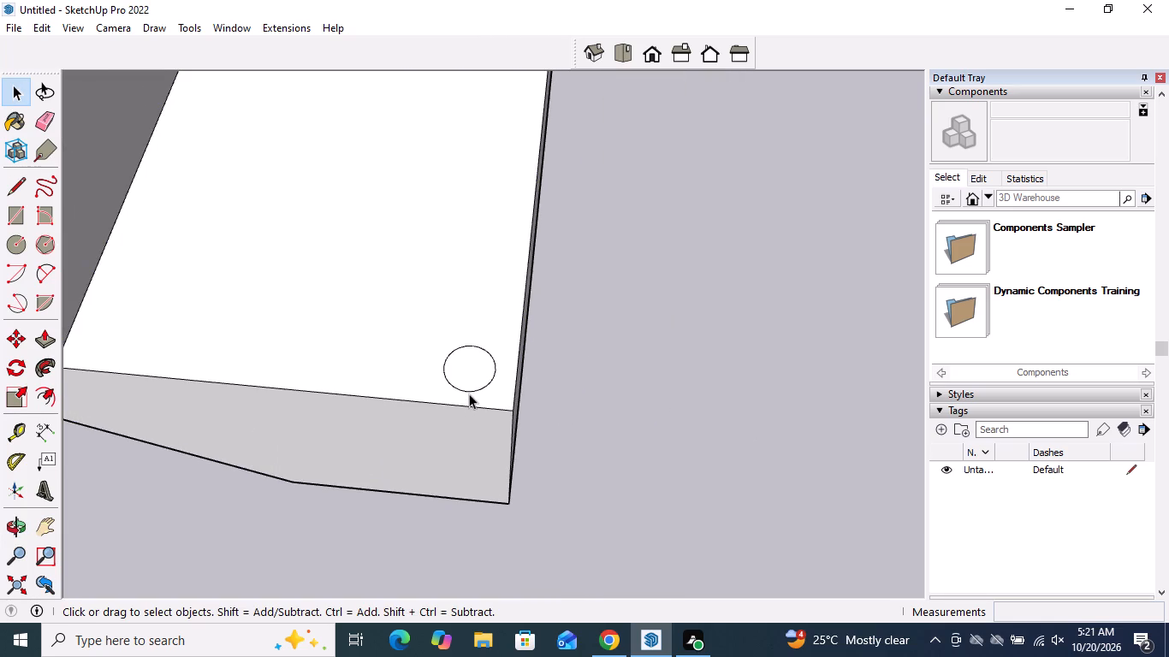
scroll(1019, 198, up, 10)
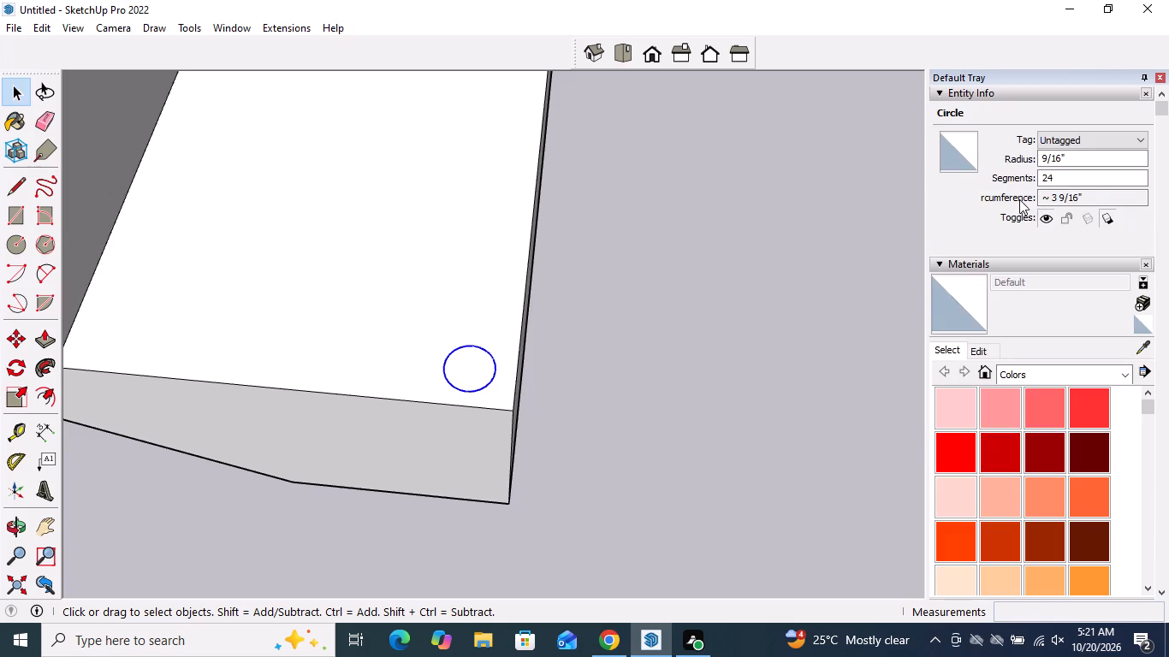
drag(1061, 178, 1028, 181)
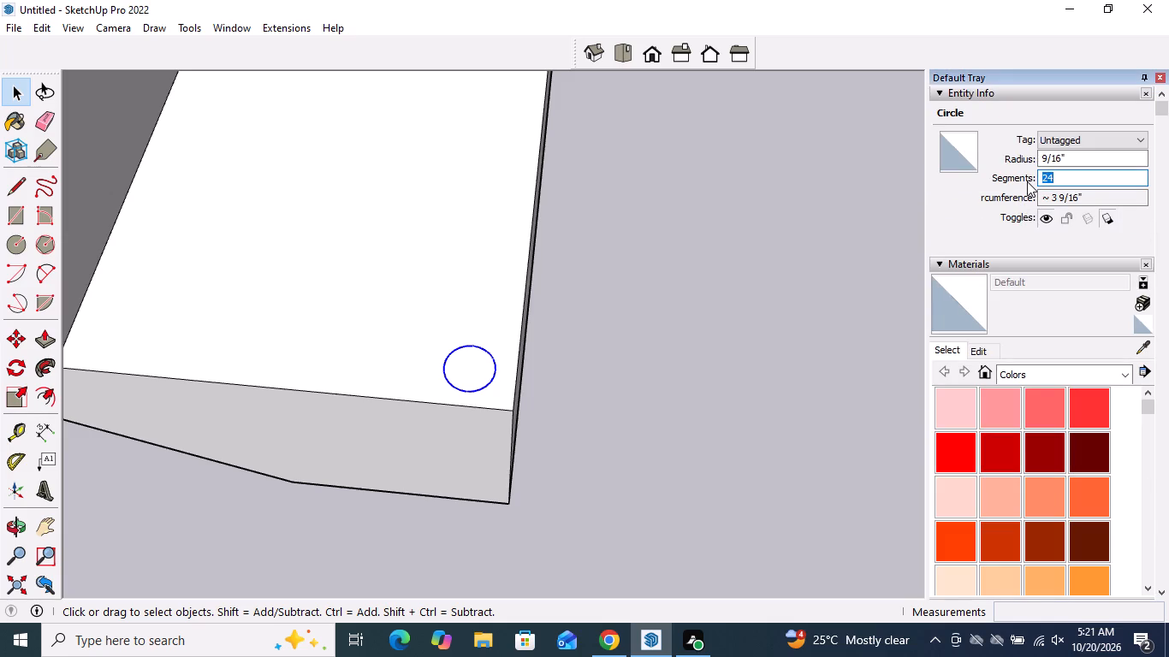
key(5)
key(0)
key(Return)
click(743, 452)
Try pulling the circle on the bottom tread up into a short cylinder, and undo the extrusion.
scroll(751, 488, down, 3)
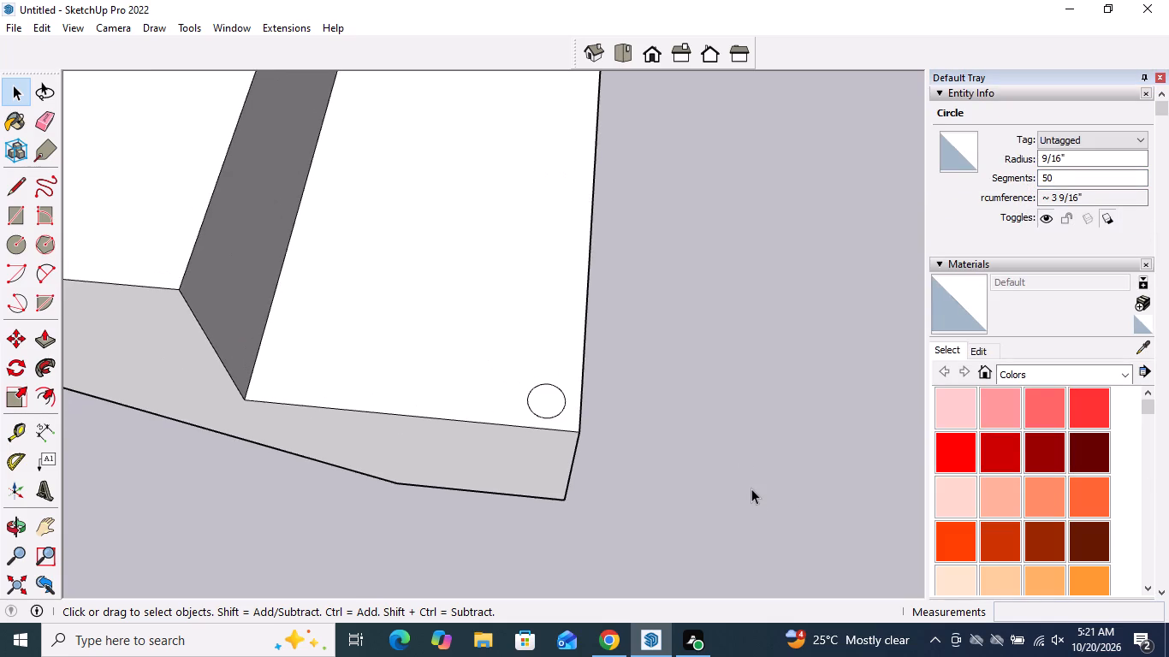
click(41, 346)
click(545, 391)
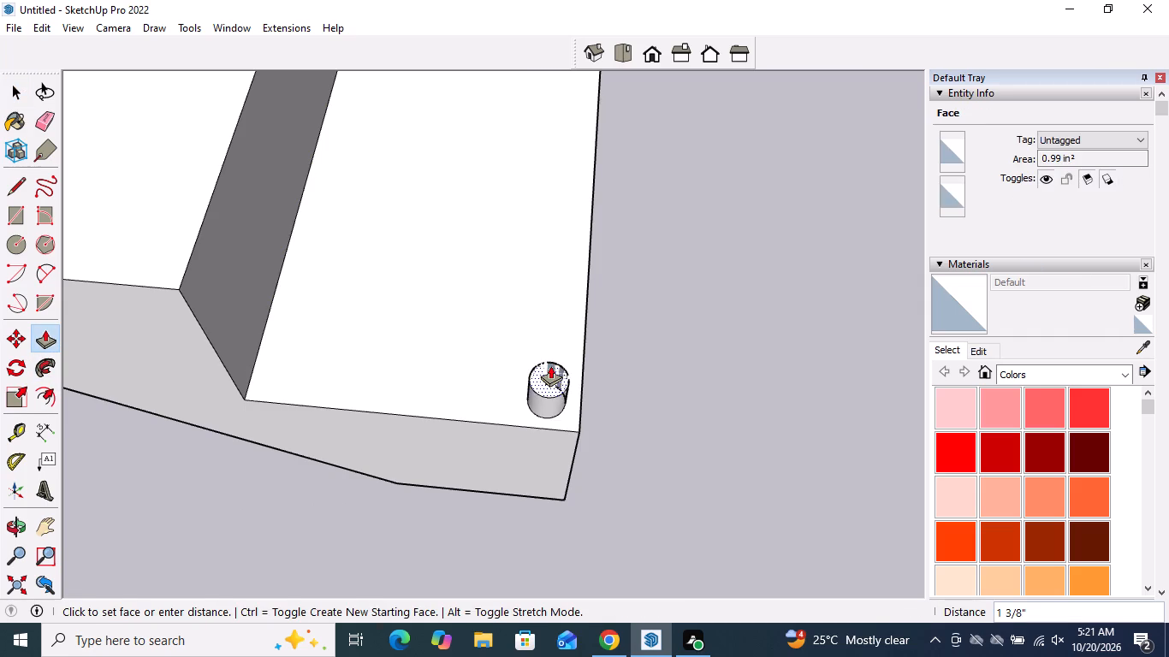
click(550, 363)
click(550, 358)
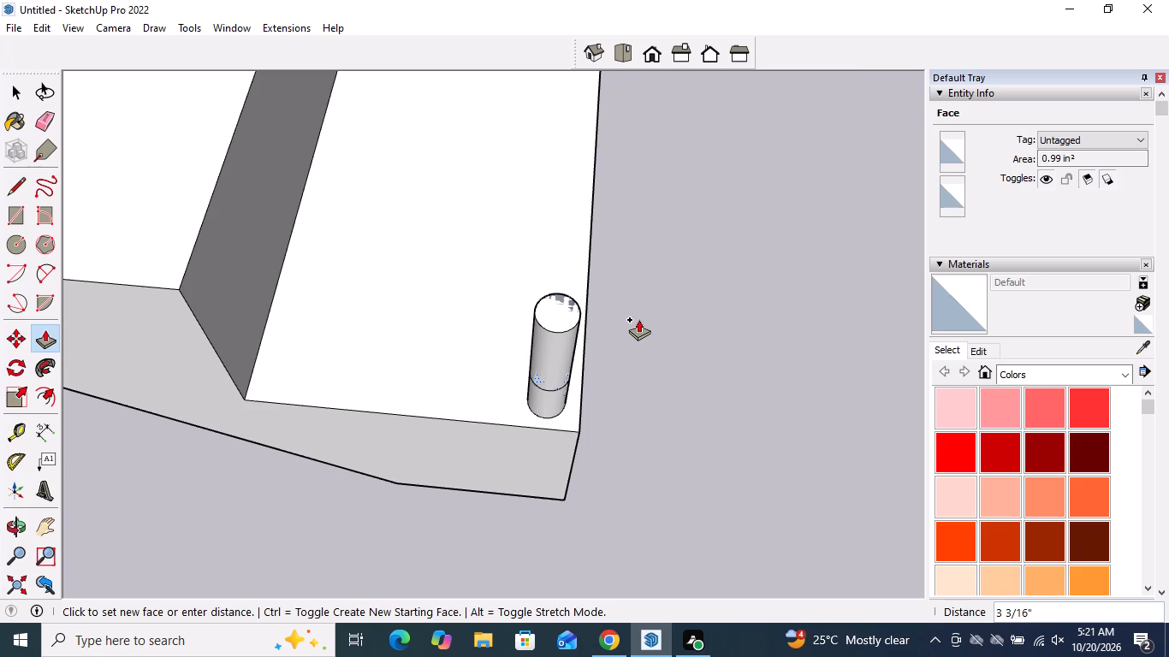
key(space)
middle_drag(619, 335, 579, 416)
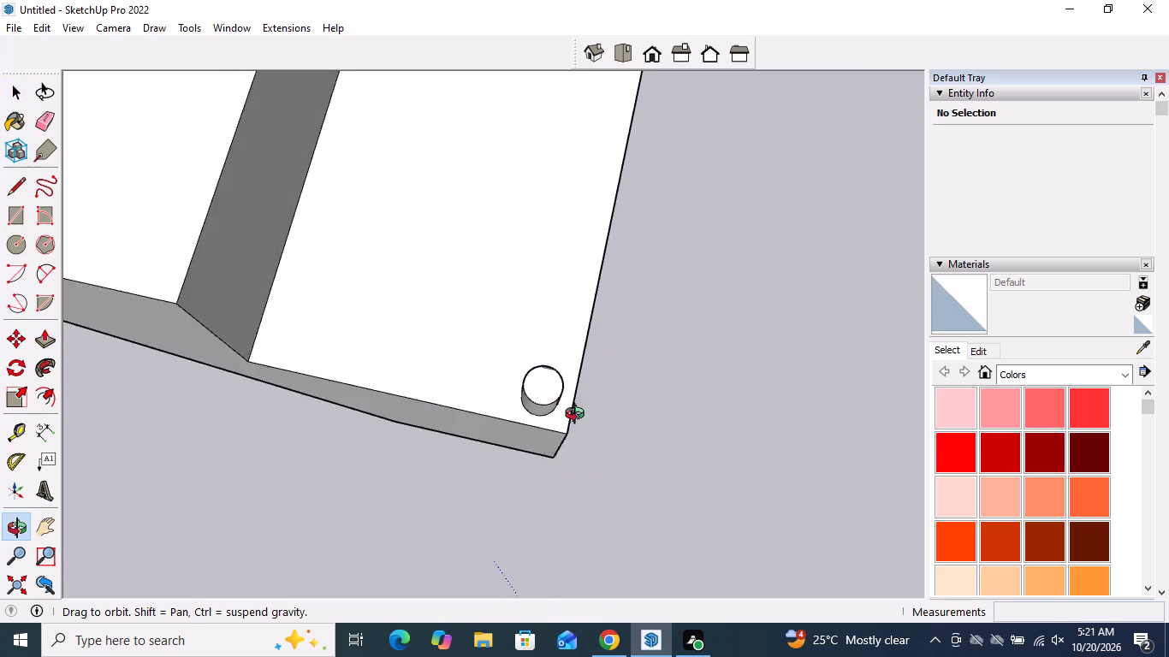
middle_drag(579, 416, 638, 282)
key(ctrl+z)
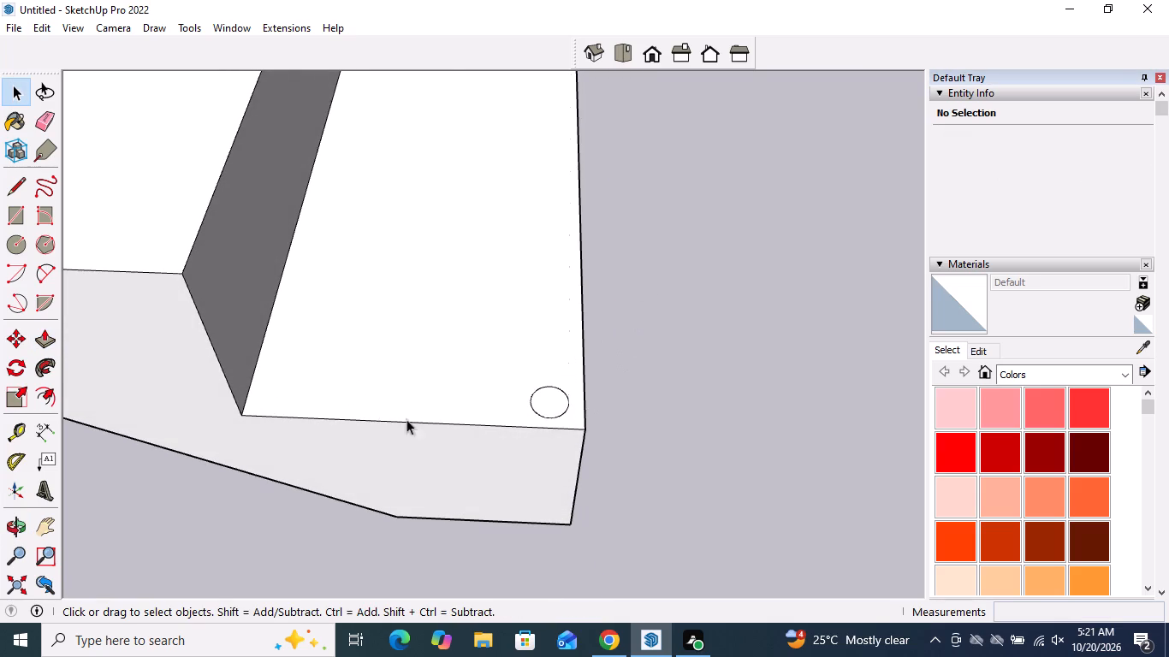
Extrude the small circle on the bottom tread upward 2' to form a round post.
click(48, 341)
click(547, 396)
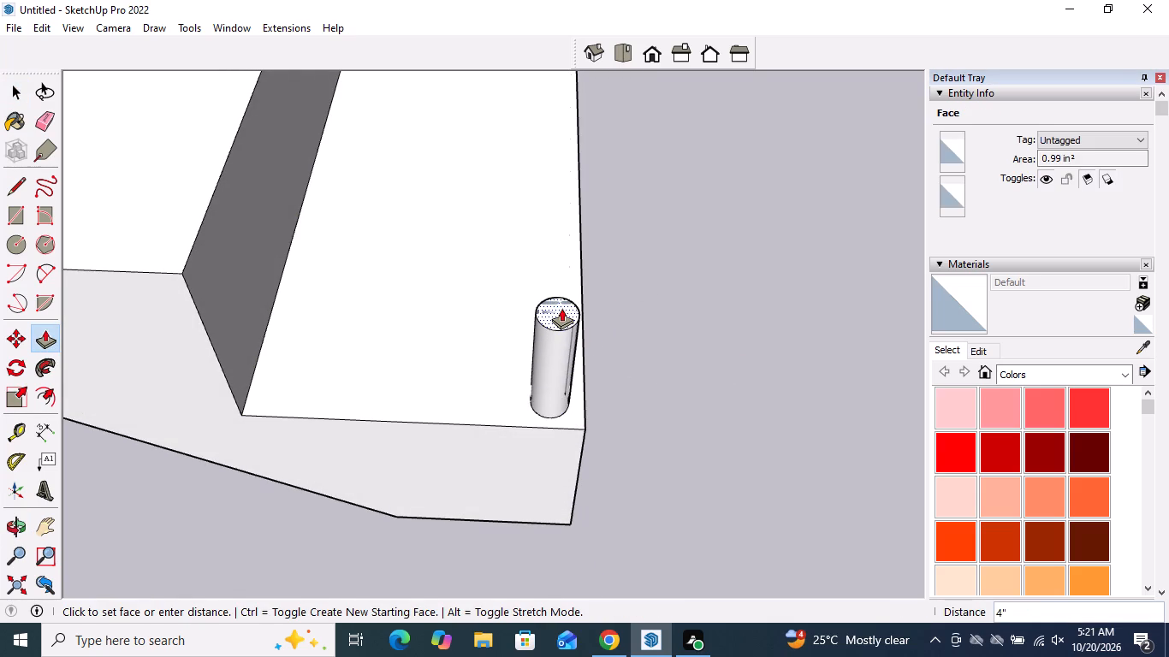
middle_drag(584, 361, 875, 213)
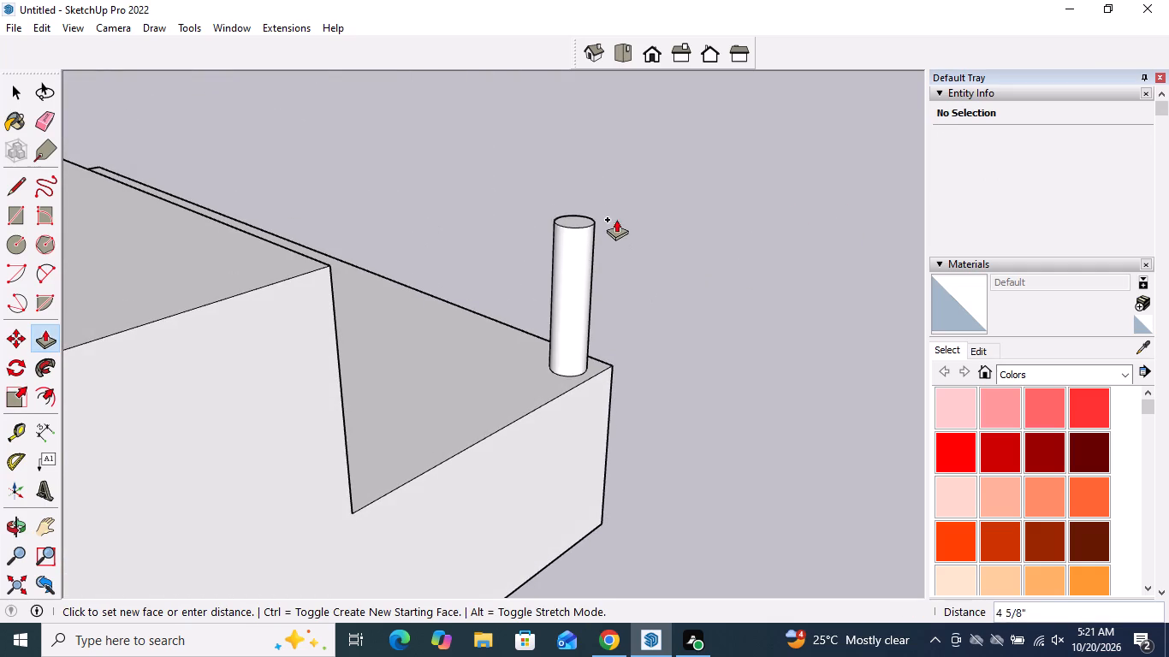
scroll(596, 366, down, 5)
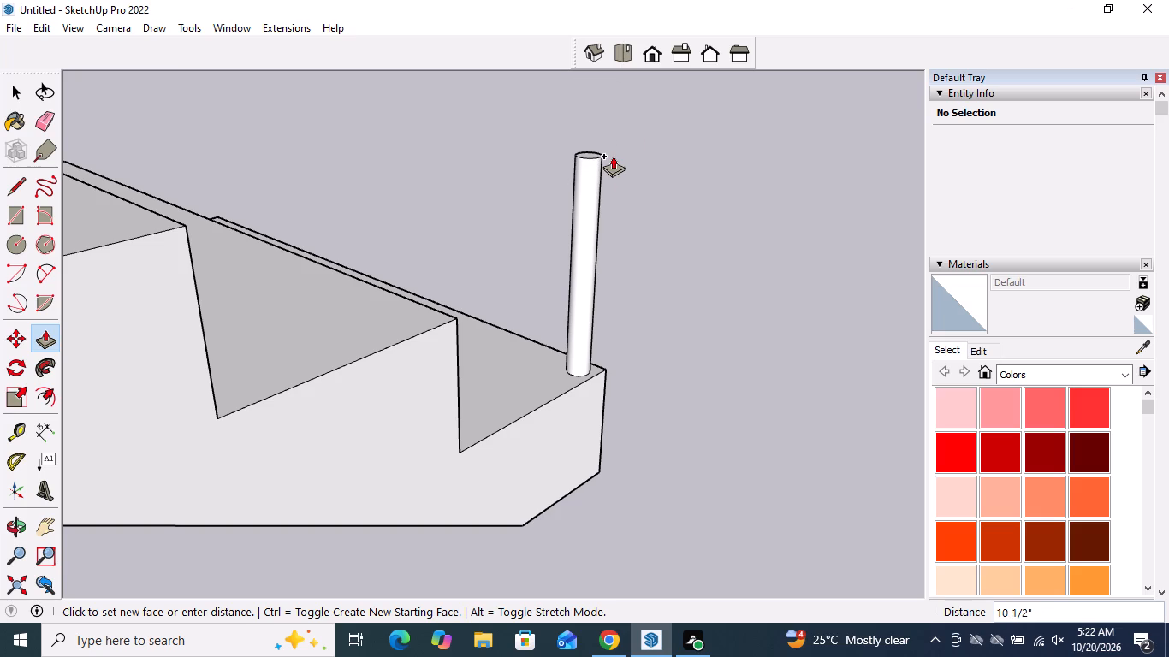
text(2')
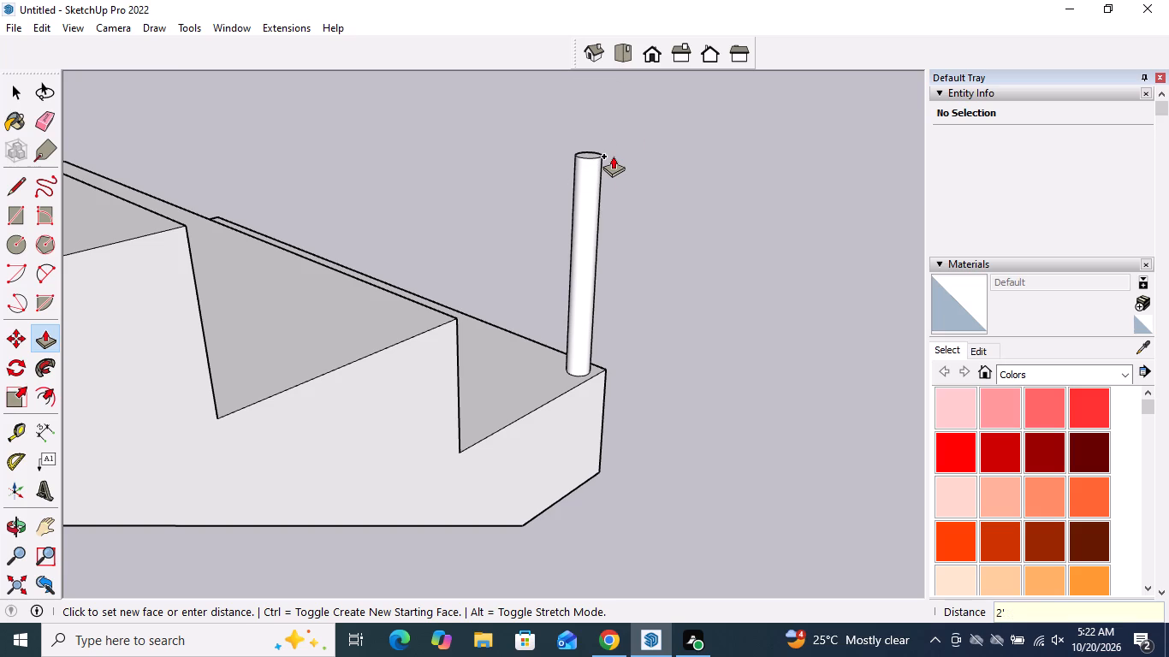
key(Return)
key(space)
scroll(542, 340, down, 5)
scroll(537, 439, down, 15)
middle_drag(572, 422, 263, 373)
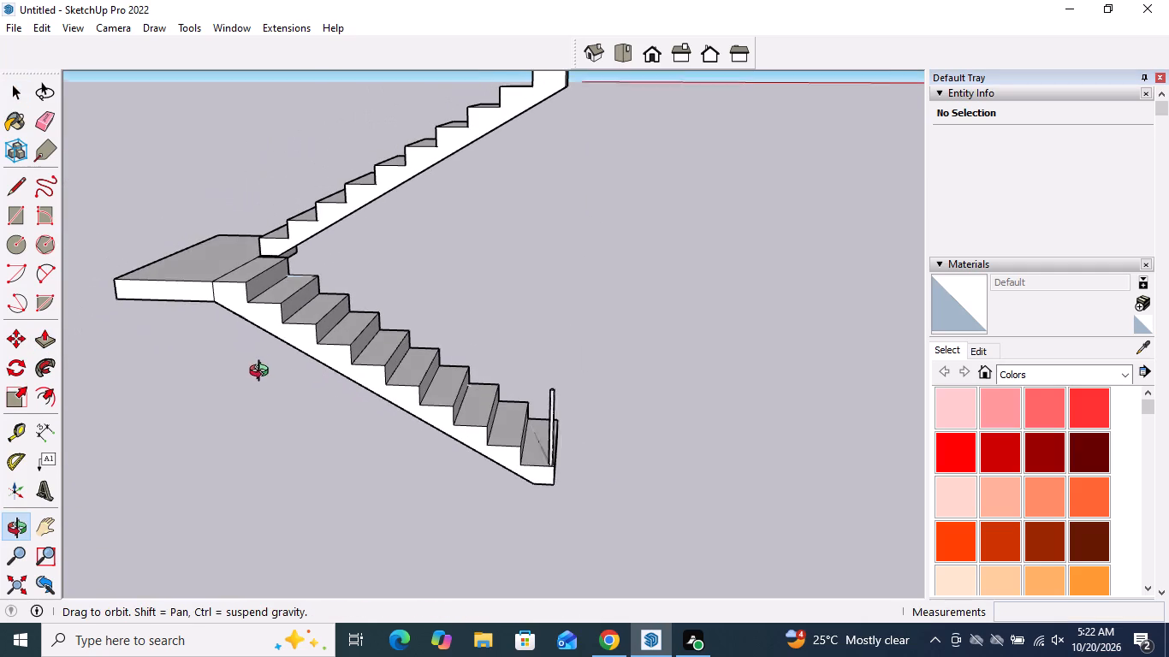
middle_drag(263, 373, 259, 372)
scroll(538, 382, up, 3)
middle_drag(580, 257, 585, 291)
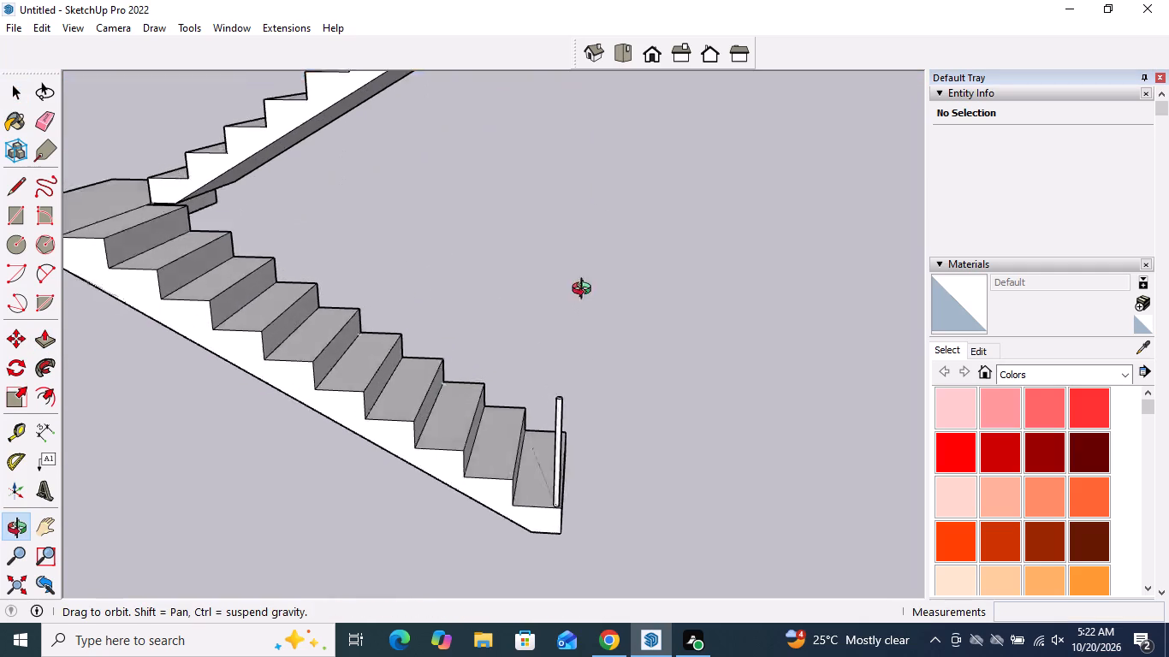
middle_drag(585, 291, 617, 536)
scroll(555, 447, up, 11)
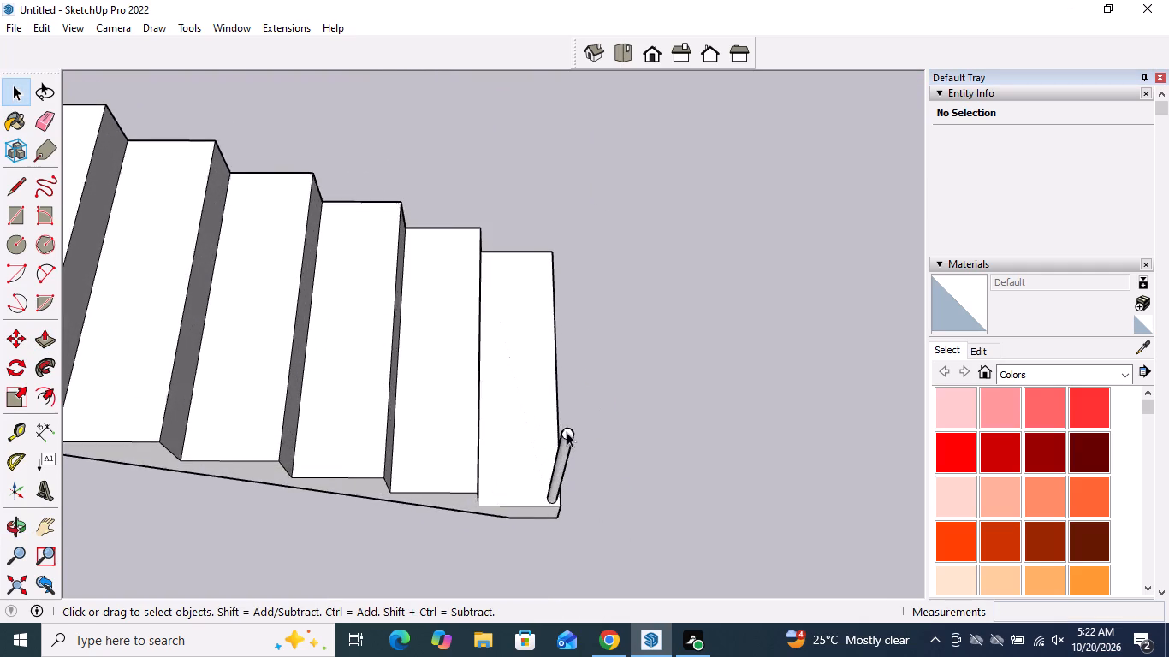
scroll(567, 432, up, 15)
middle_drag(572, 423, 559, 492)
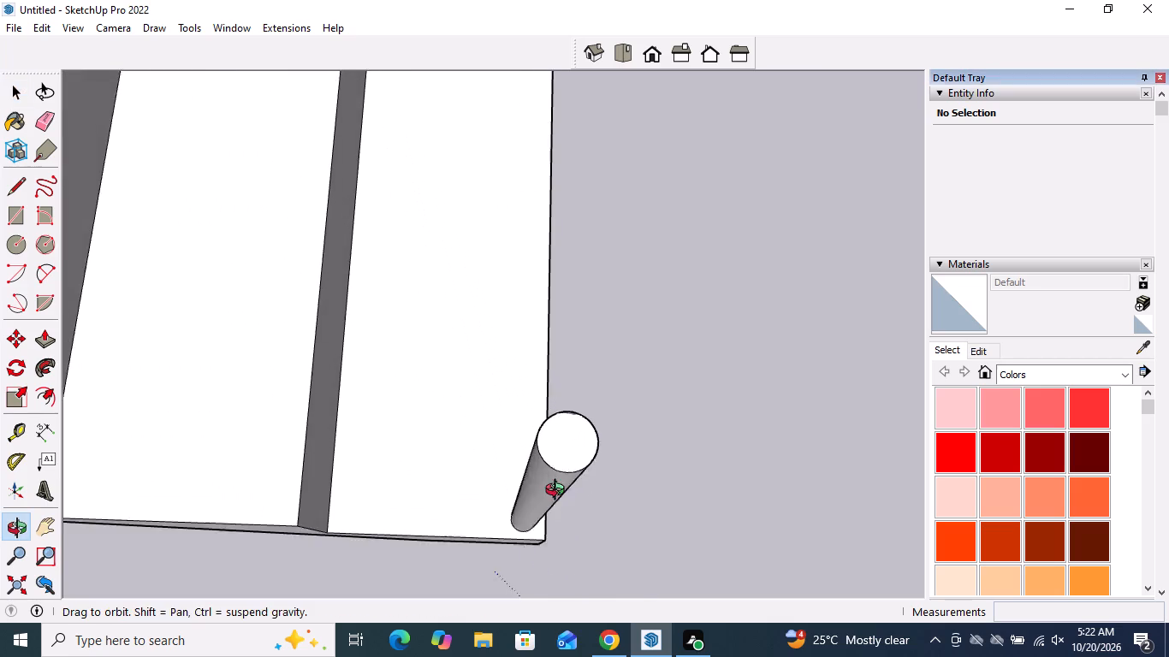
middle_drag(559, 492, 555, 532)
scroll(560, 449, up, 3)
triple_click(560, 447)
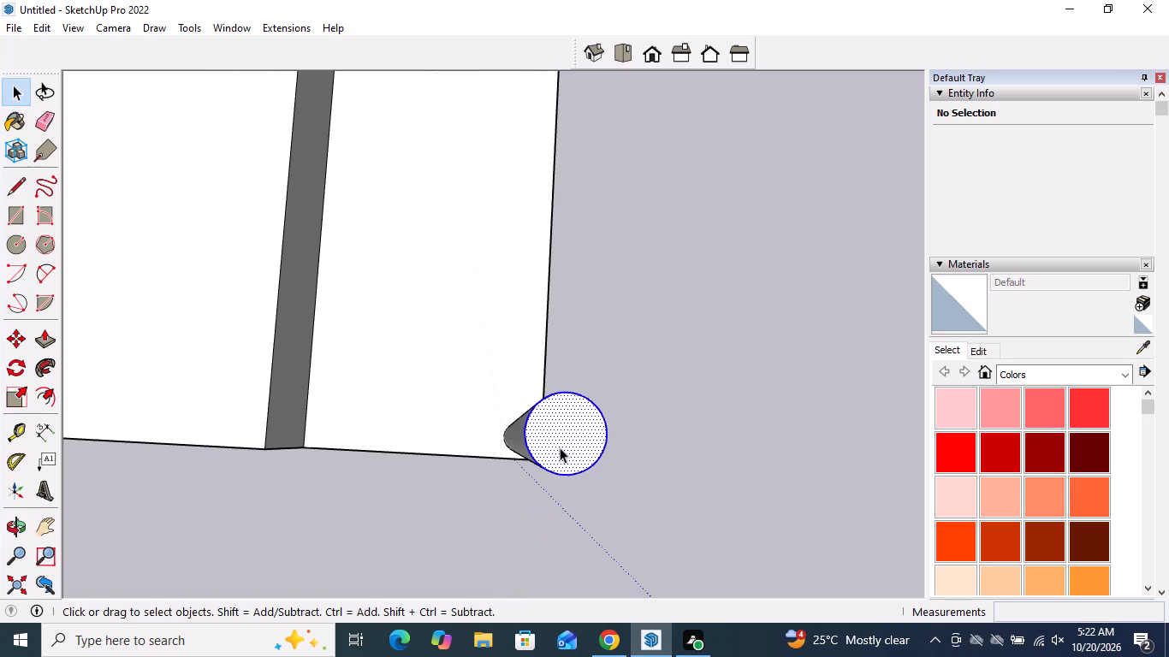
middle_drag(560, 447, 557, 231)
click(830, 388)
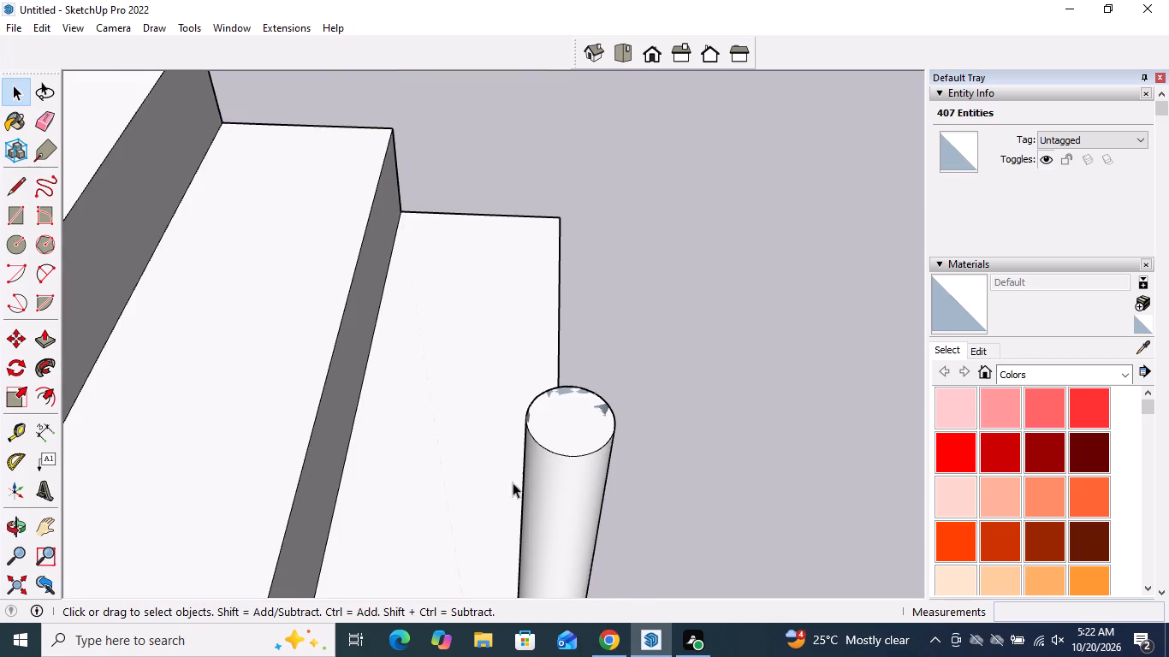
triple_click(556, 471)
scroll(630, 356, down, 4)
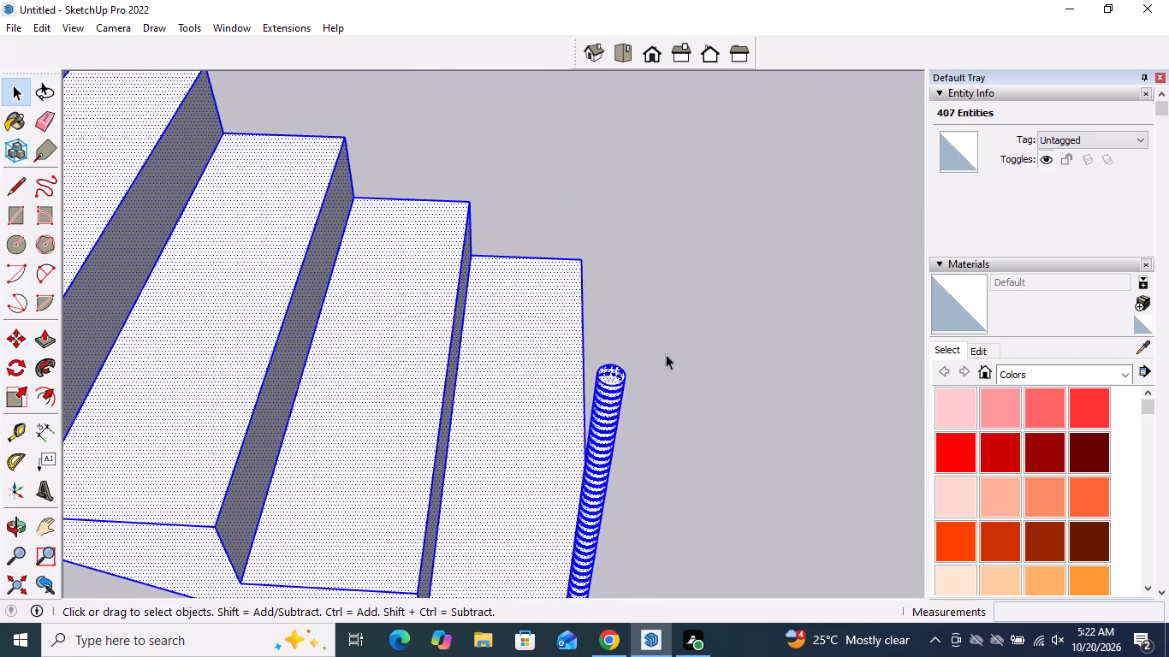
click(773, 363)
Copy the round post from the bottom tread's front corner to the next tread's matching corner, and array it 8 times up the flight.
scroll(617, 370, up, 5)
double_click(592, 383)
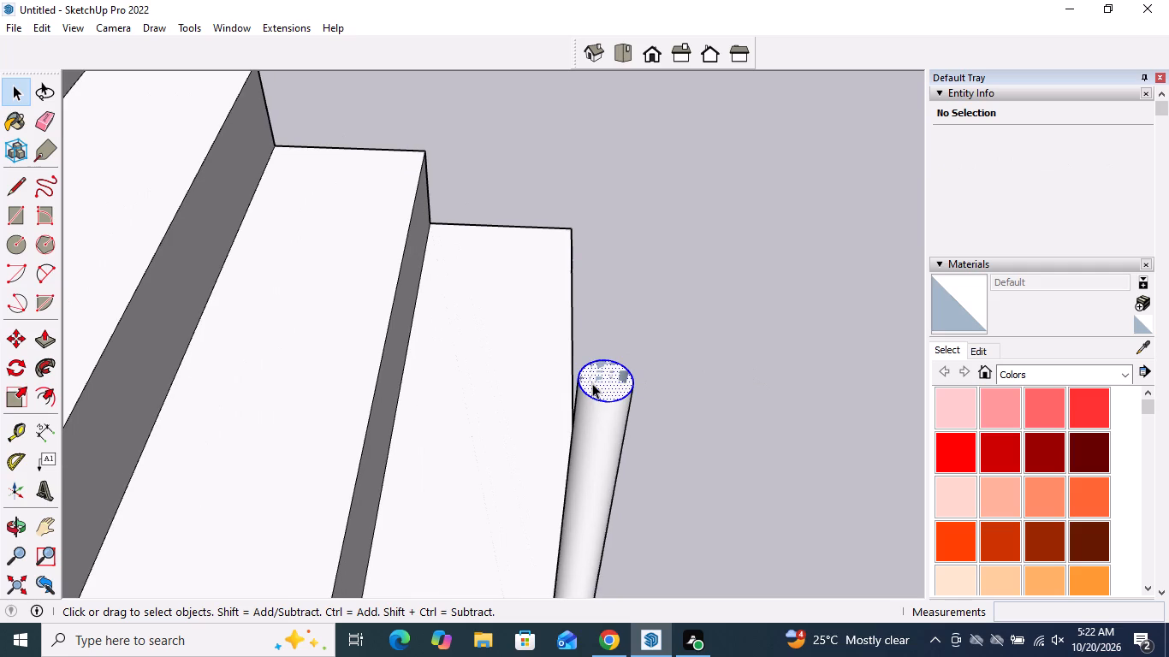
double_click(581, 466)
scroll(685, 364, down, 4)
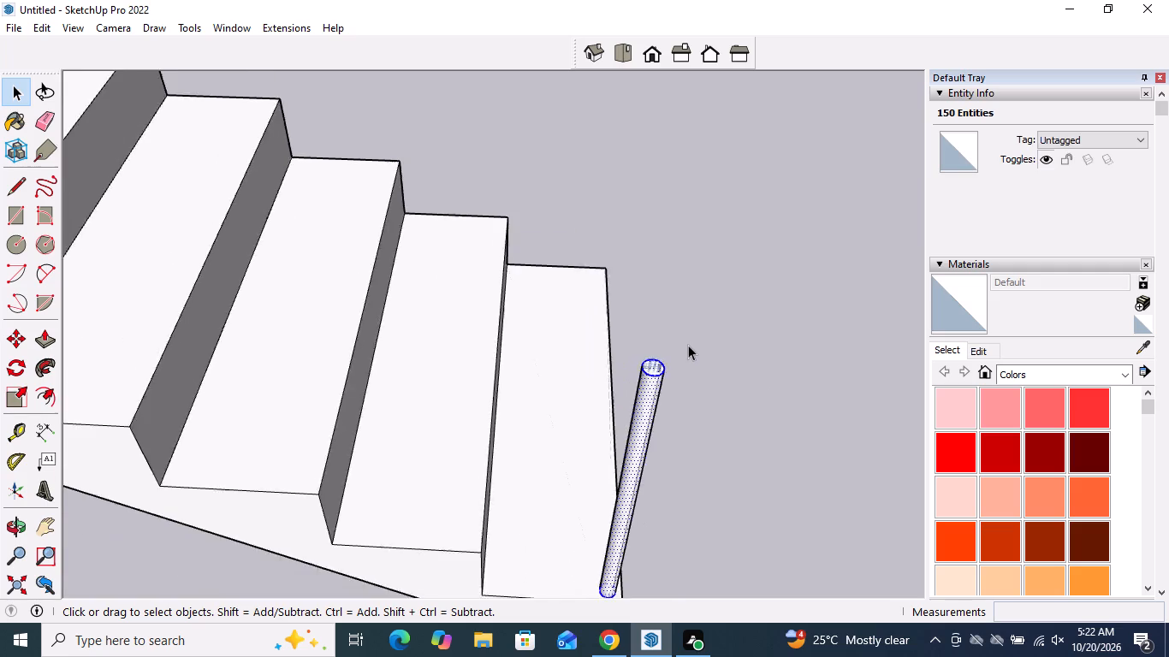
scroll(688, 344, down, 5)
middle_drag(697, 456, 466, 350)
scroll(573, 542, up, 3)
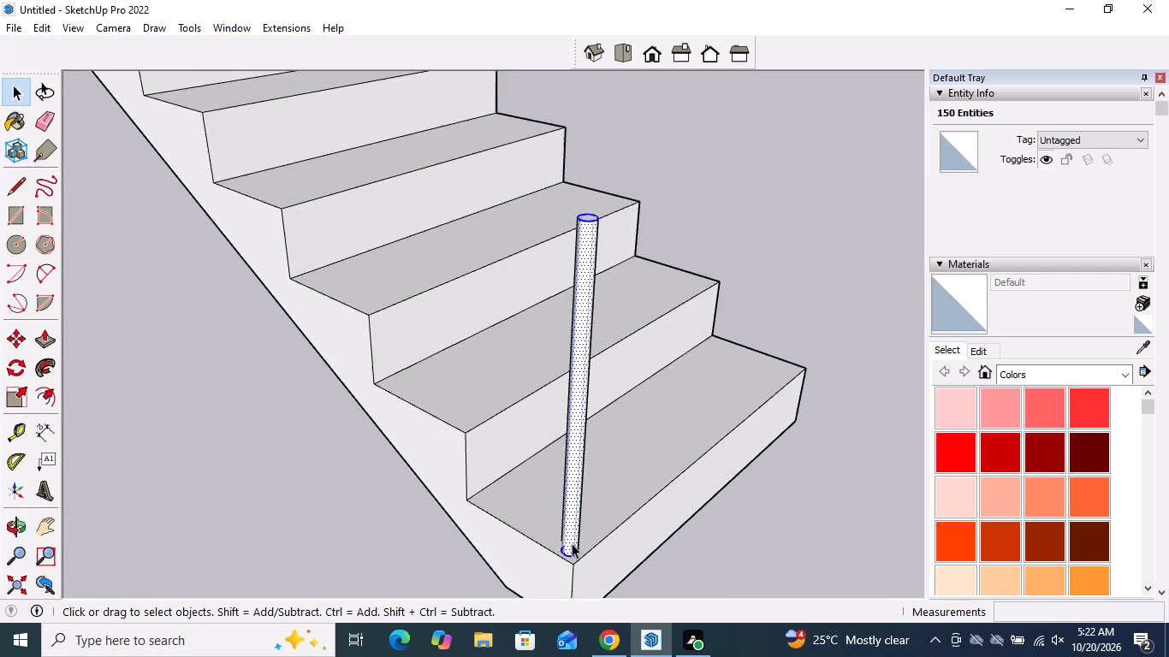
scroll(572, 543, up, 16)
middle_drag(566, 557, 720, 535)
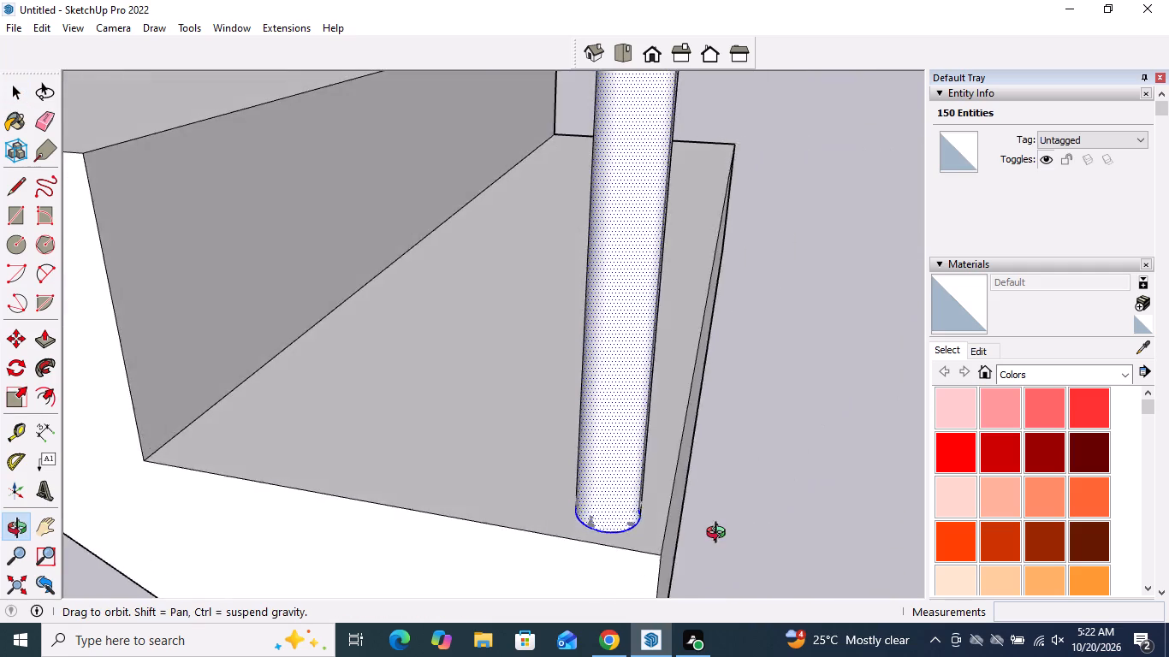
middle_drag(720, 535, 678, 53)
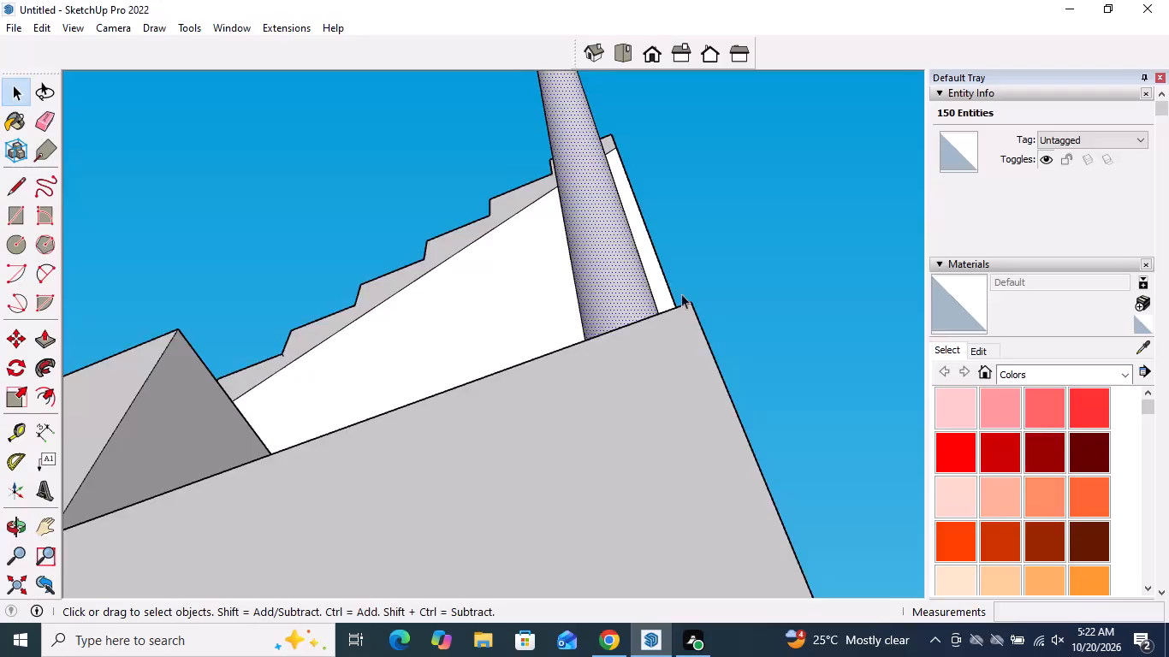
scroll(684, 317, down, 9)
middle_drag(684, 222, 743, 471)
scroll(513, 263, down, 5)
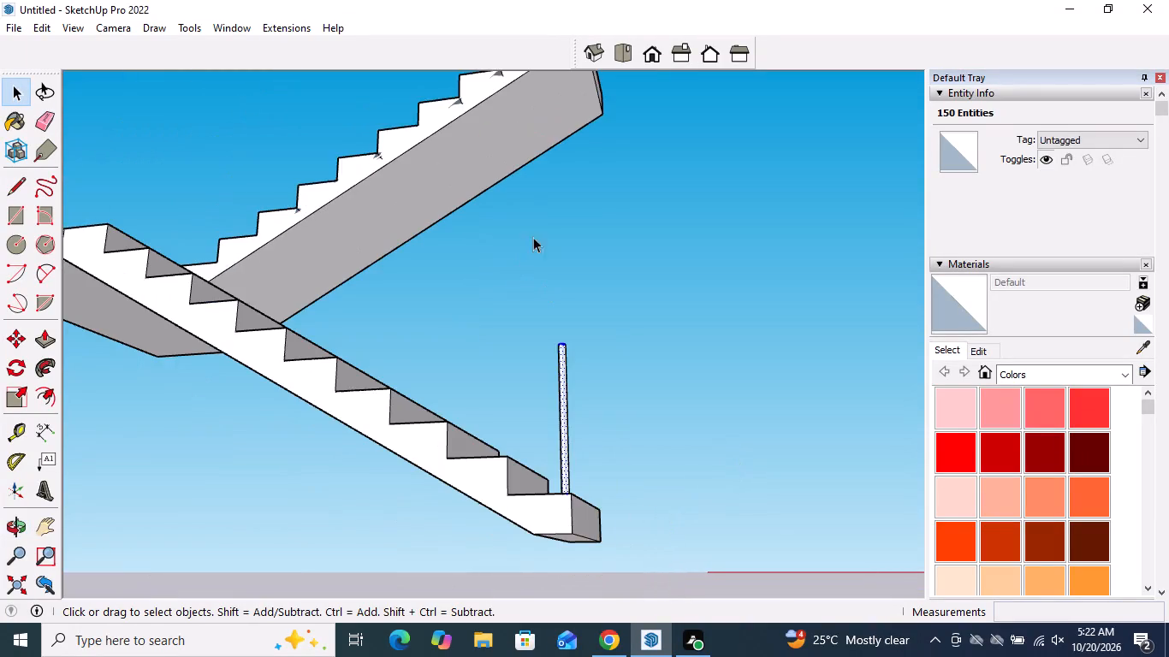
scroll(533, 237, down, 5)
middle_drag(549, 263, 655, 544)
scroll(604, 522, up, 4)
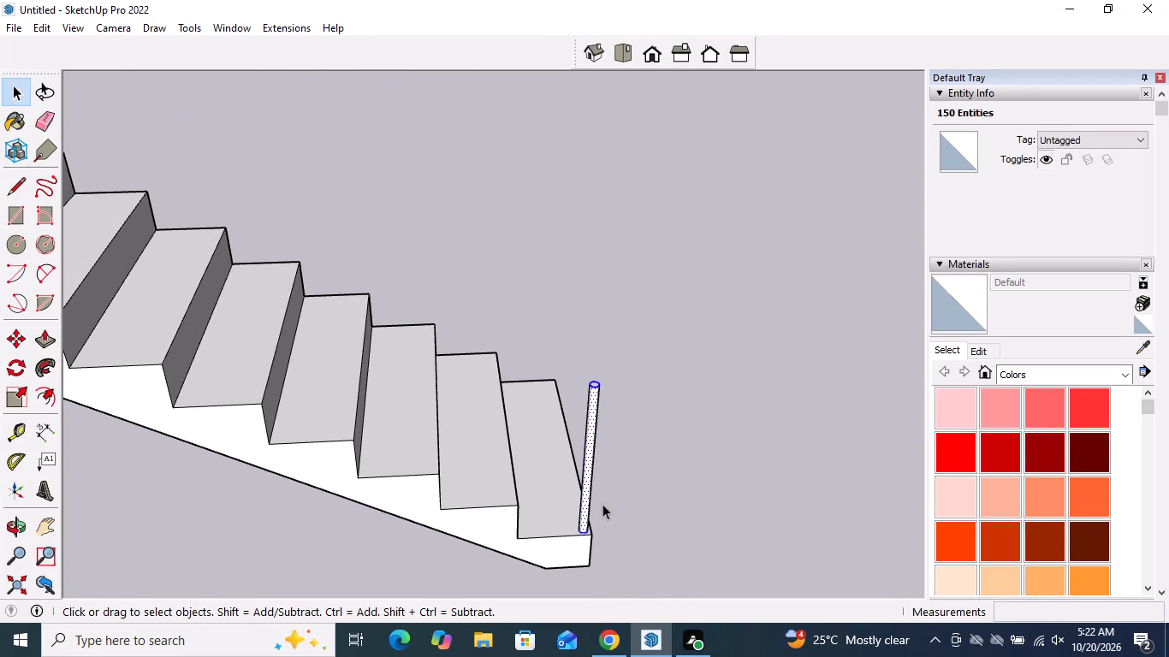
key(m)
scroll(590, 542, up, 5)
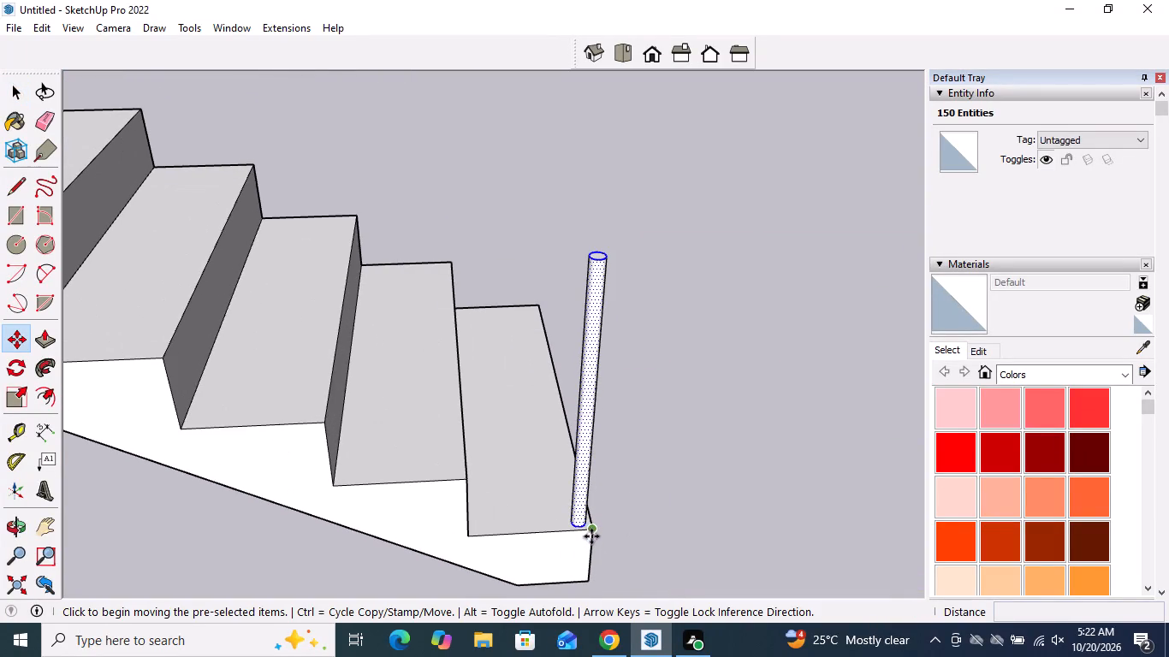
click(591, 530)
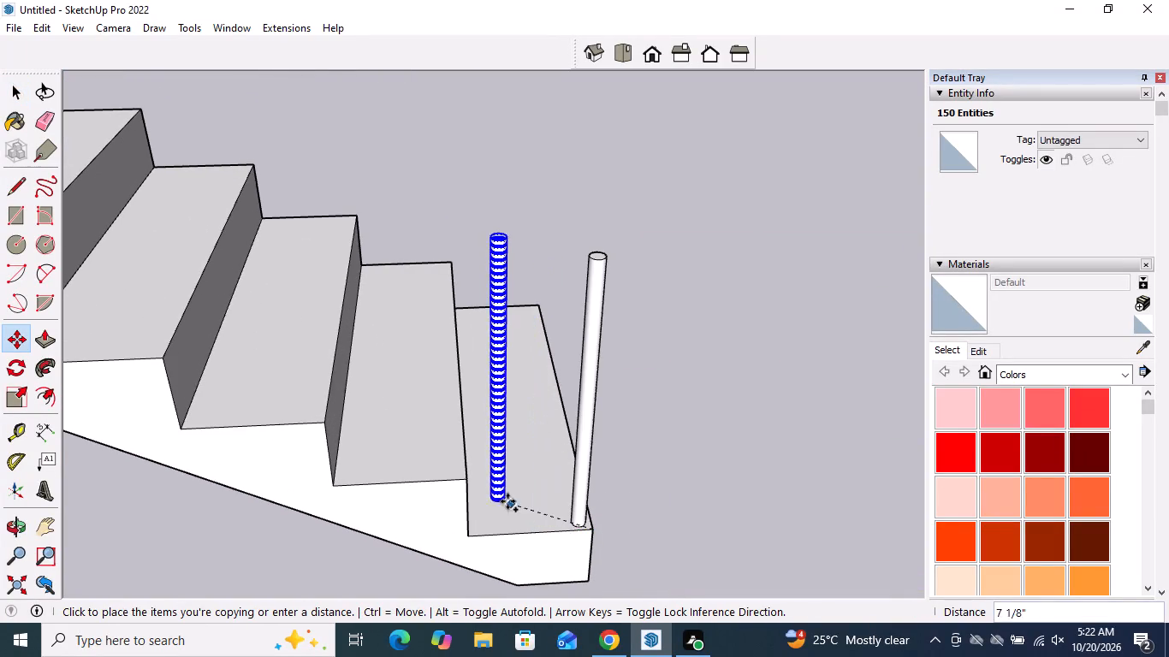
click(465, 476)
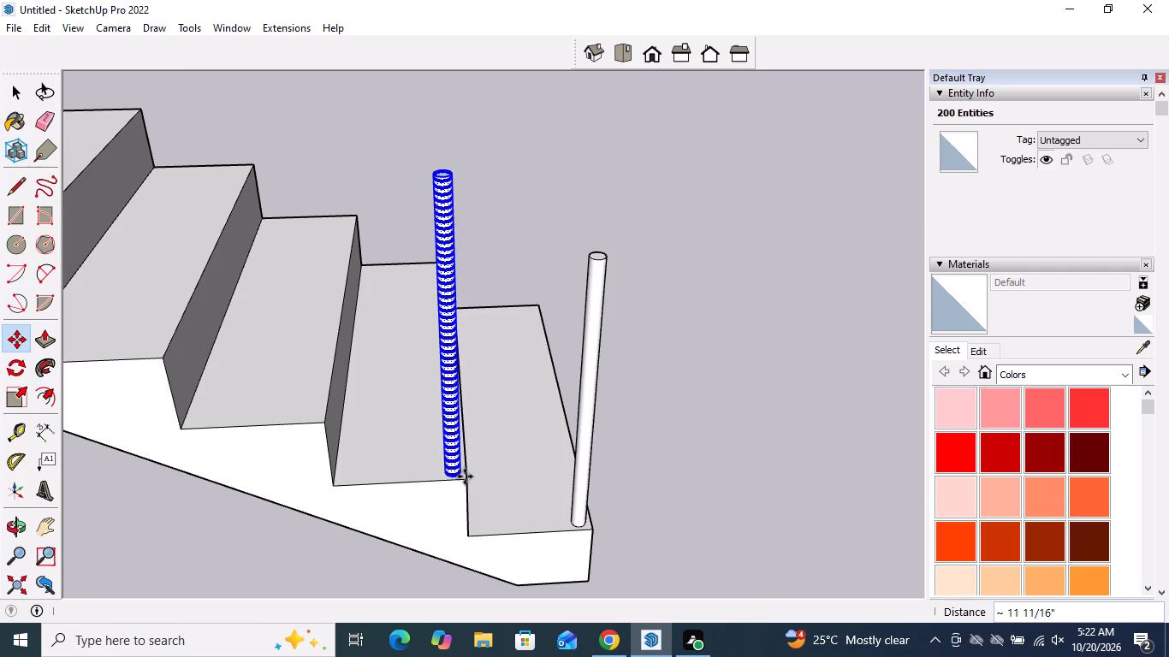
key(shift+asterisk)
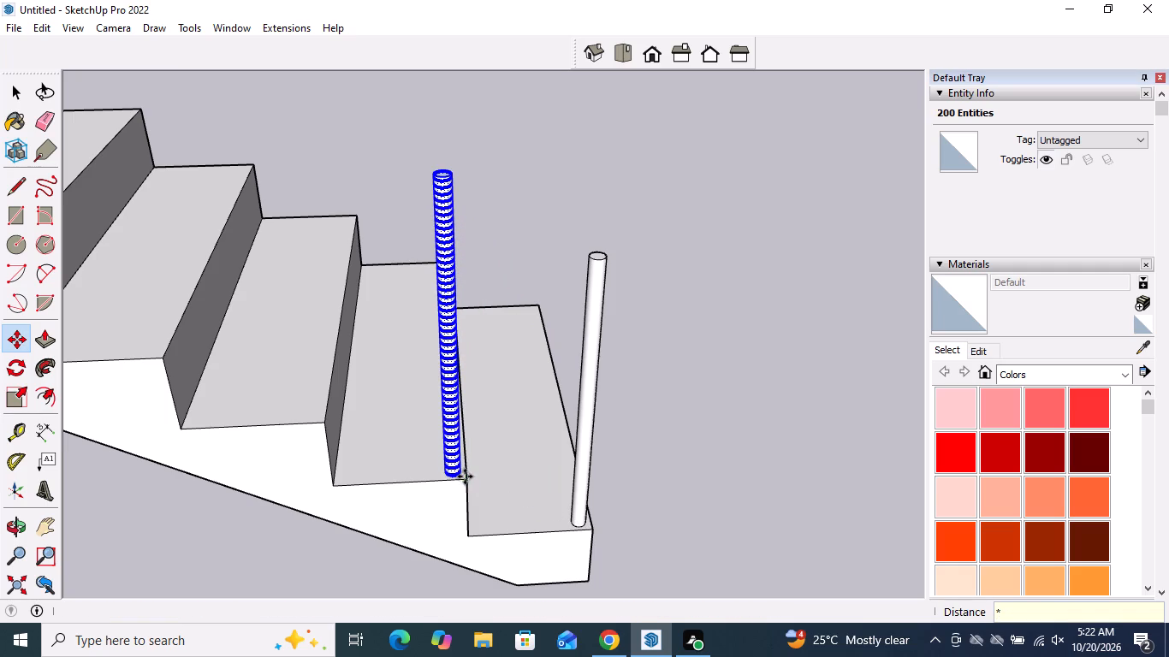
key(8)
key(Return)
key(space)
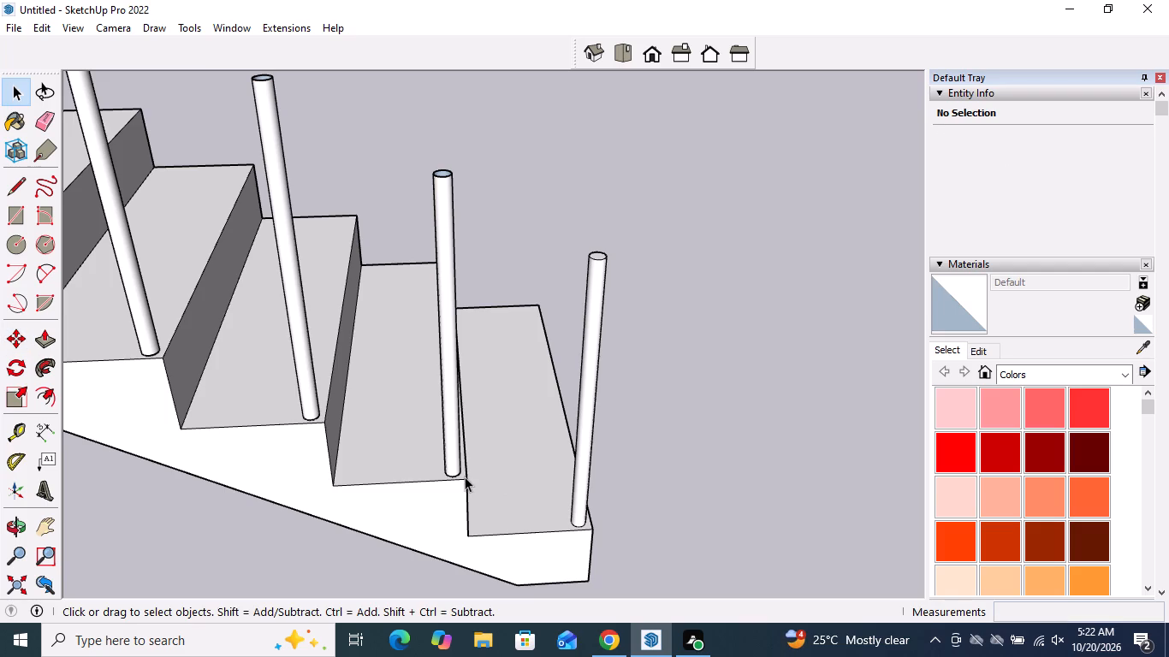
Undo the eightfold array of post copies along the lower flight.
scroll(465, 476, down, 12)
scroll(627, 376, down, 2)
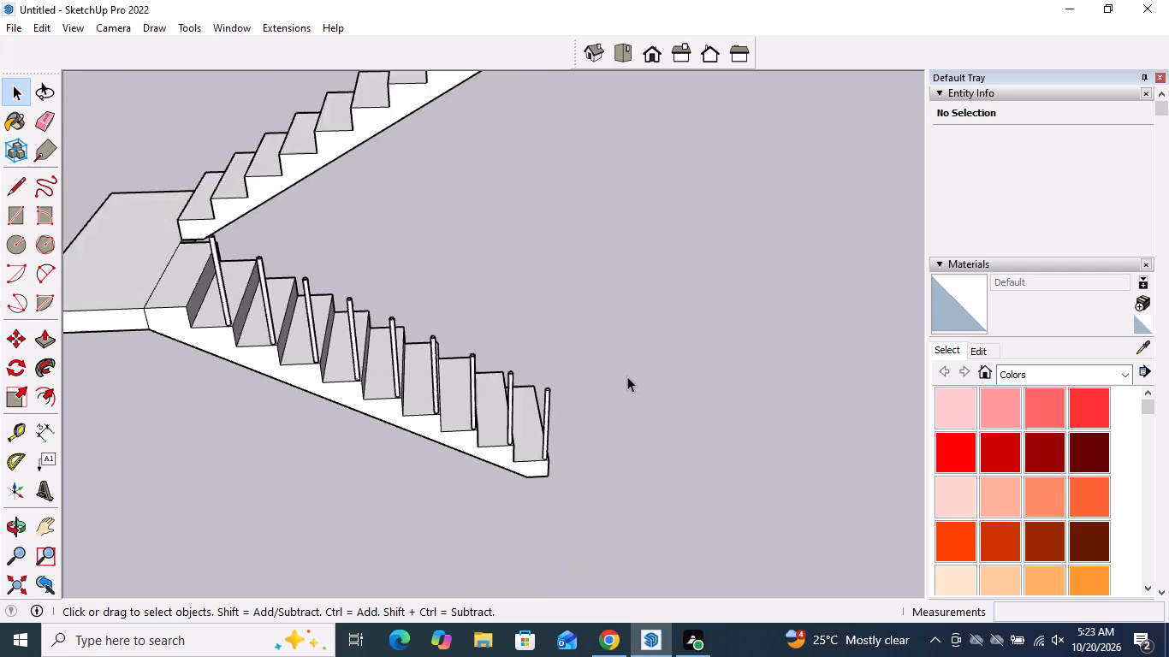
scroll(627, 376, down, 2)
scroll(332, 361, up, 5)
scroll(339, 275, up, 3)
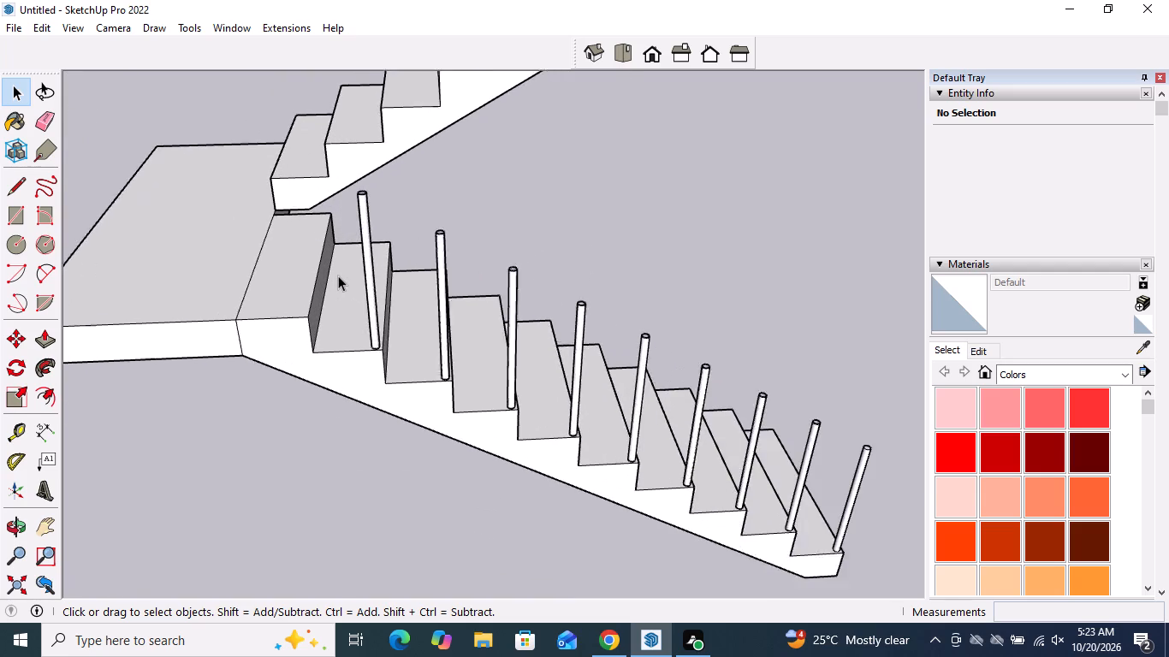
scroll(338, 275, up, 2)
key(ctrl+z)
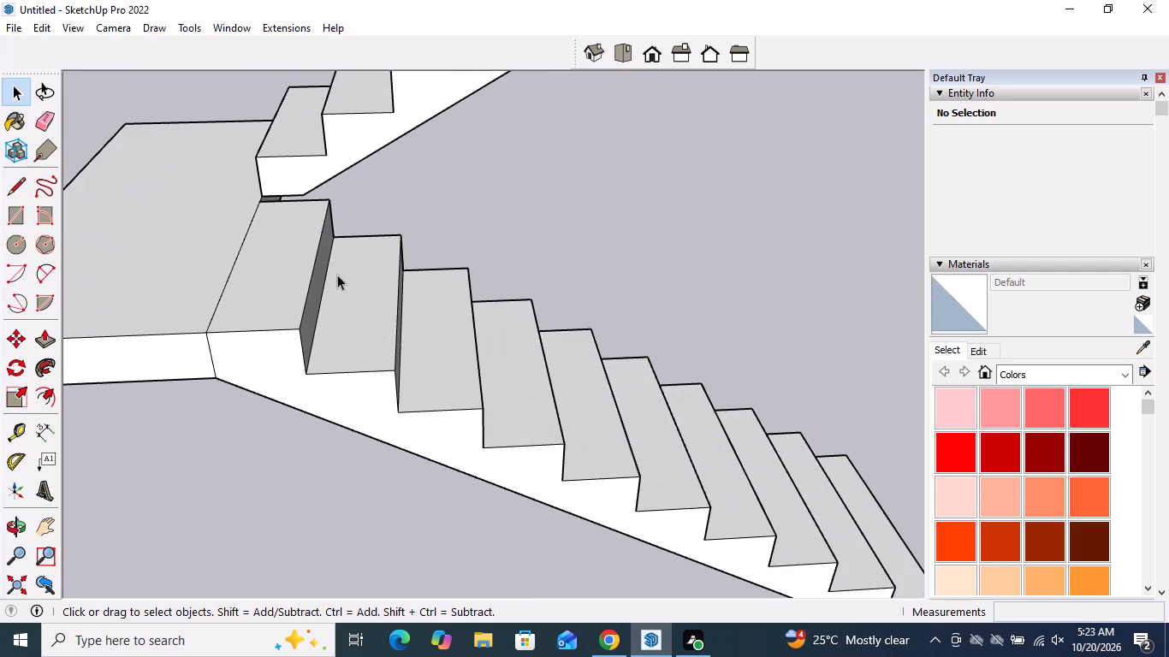
Select the post's side and top face, copy them corner to corner onto the next tread, and array the copy 9 times.
scroll(337, 275, down, 4)
scroll(768, 441, up, 9)
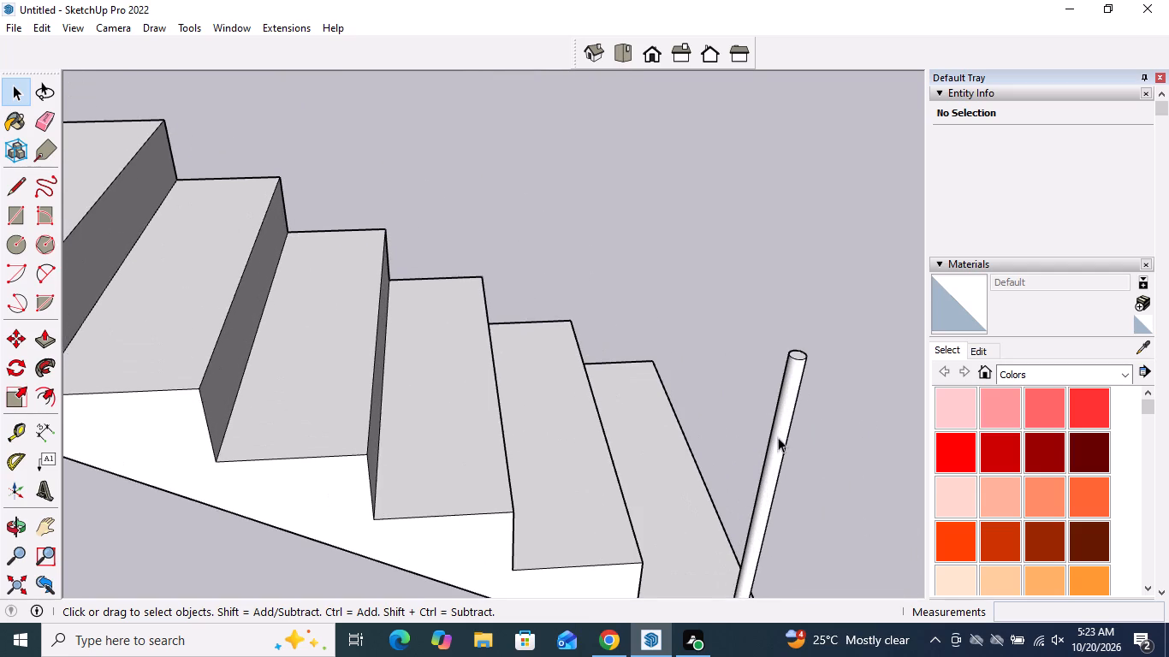
double_click(779, 436)
middle_drag(796, 356, 783, 520)
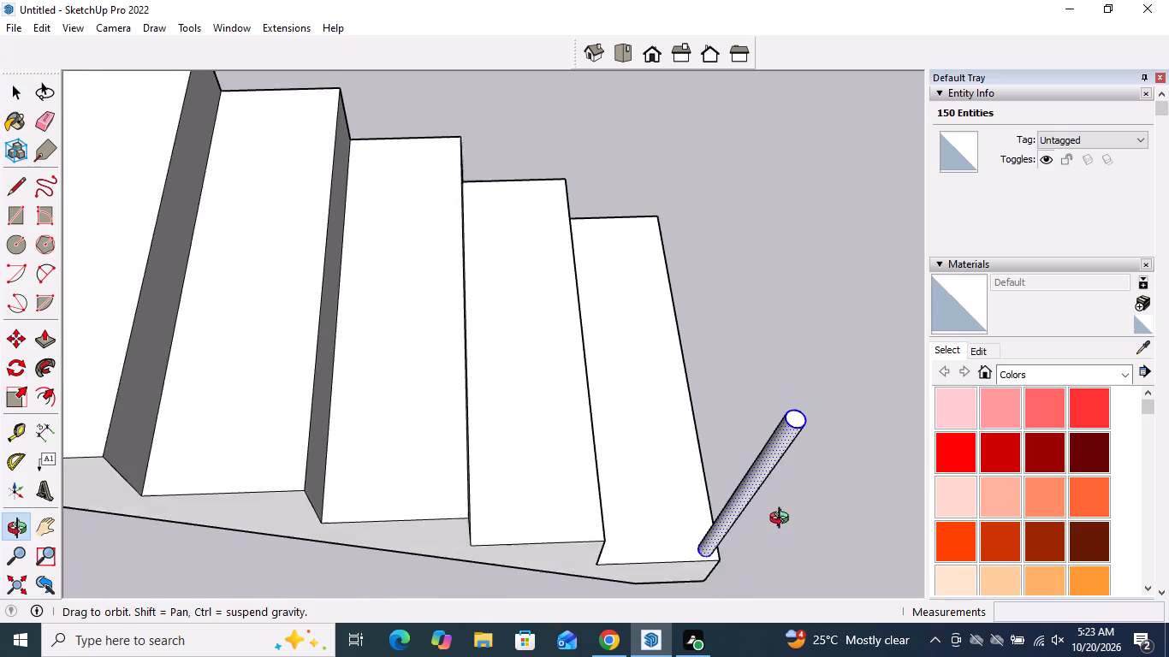
middle_drag(783, 520, 783, 524)
scroll(785, 441, up, 3)
ctrl+double_click(800, 417)
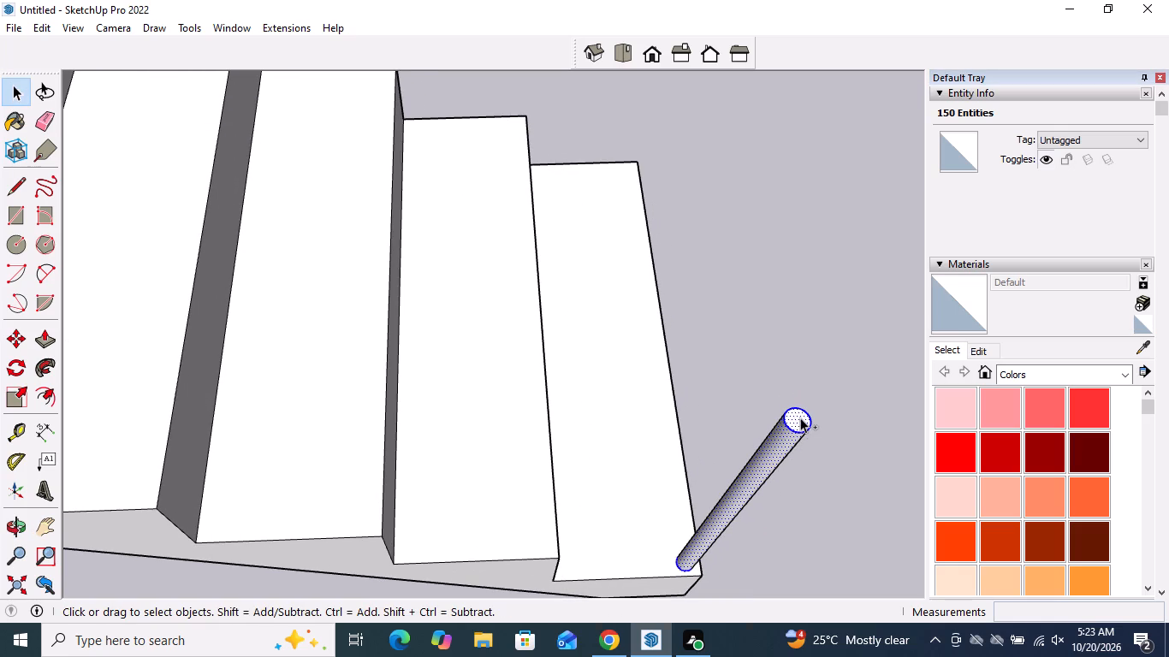
key(m)
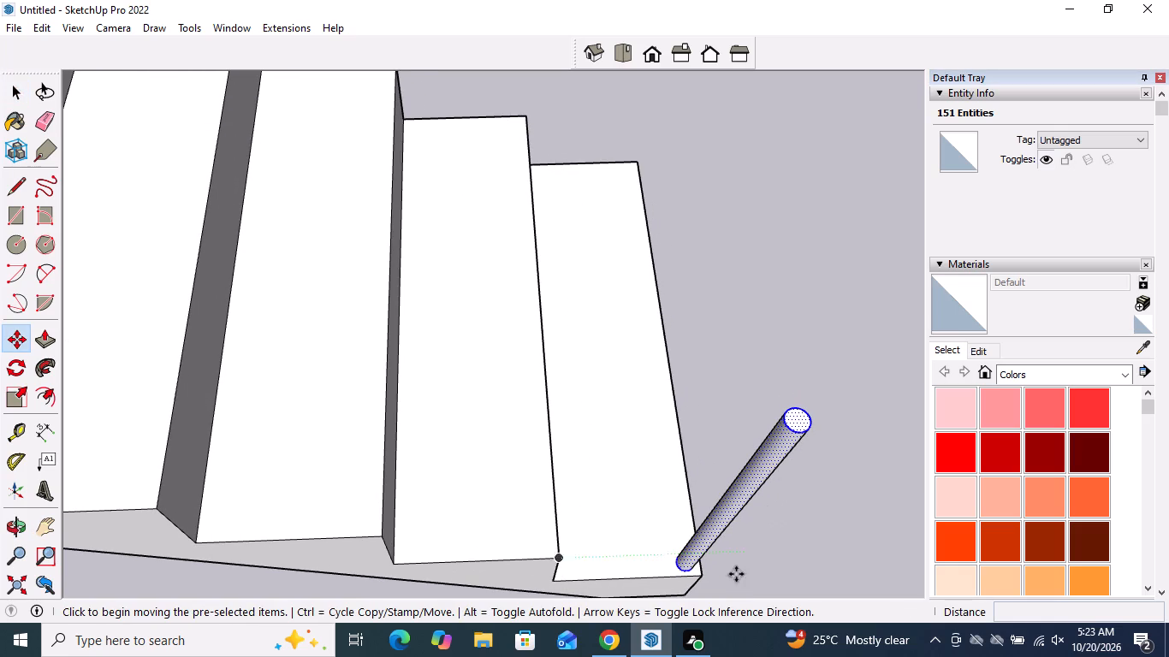
click(701, 577)
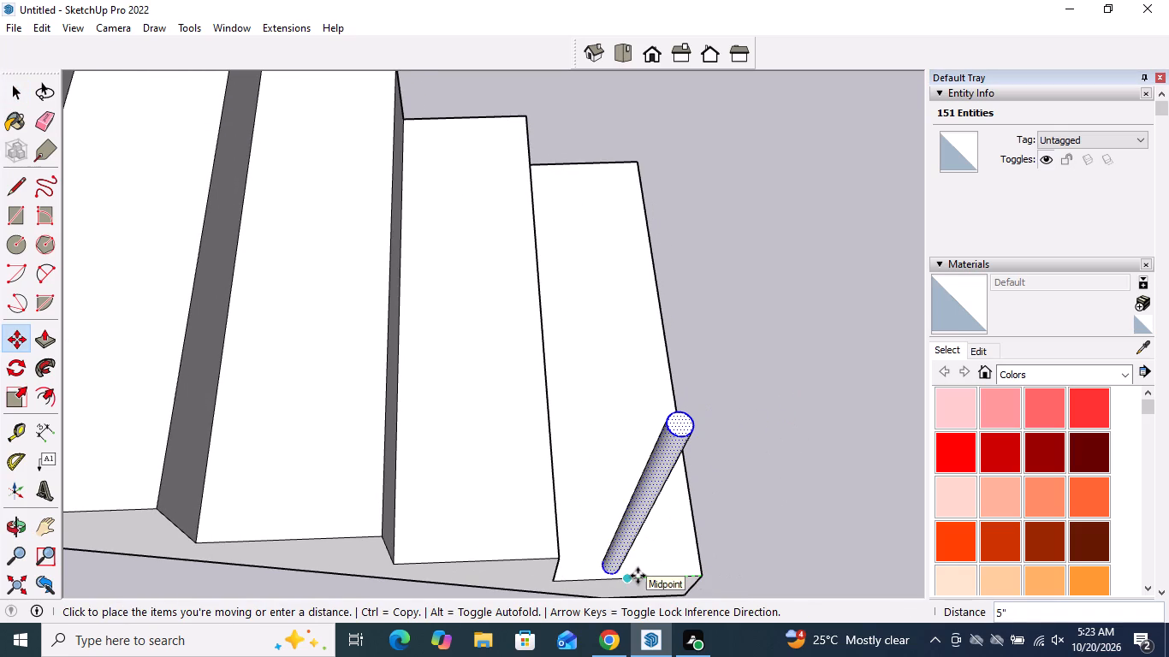
click(560, 557)
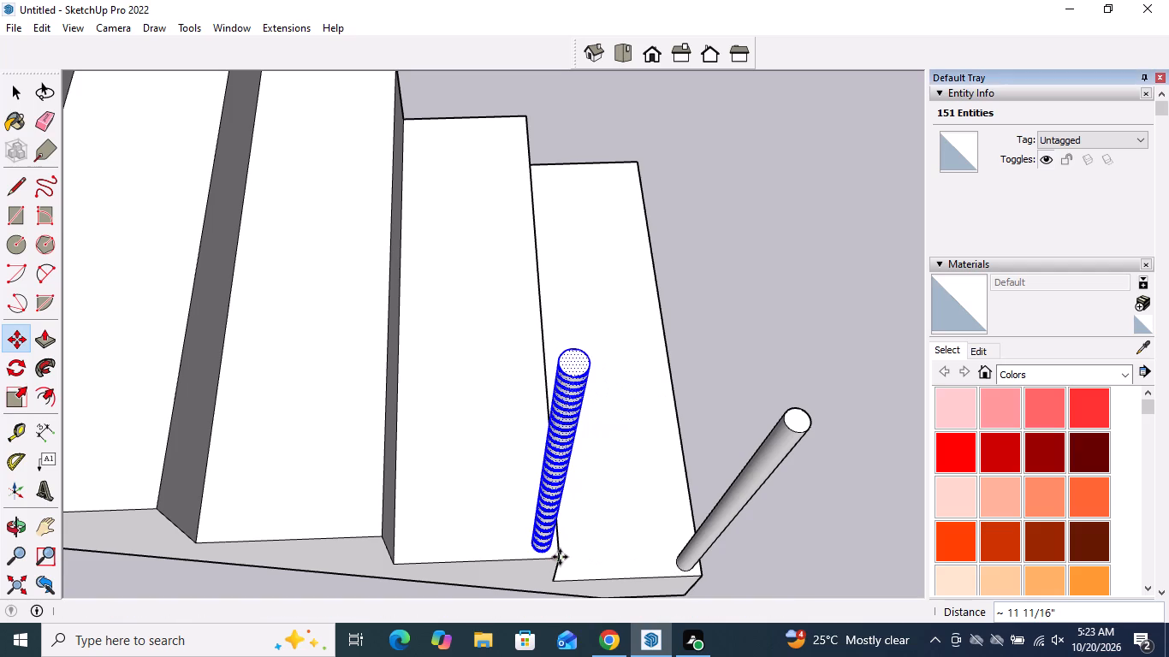
key(shift+asterisk)
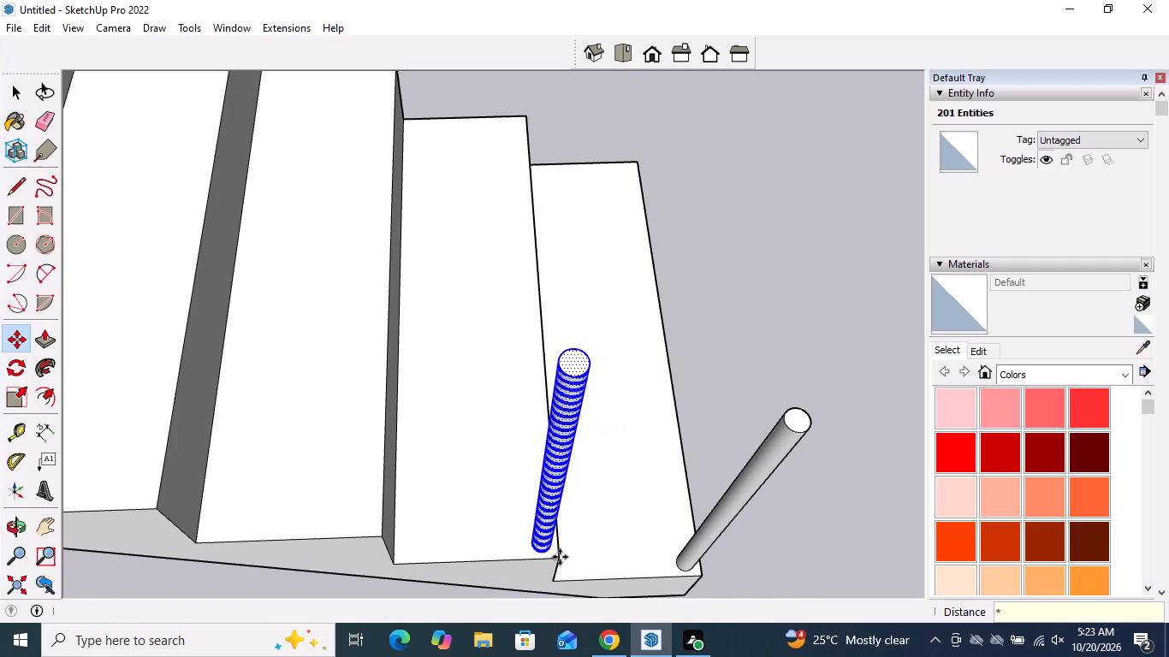
key(9)
key(Return)
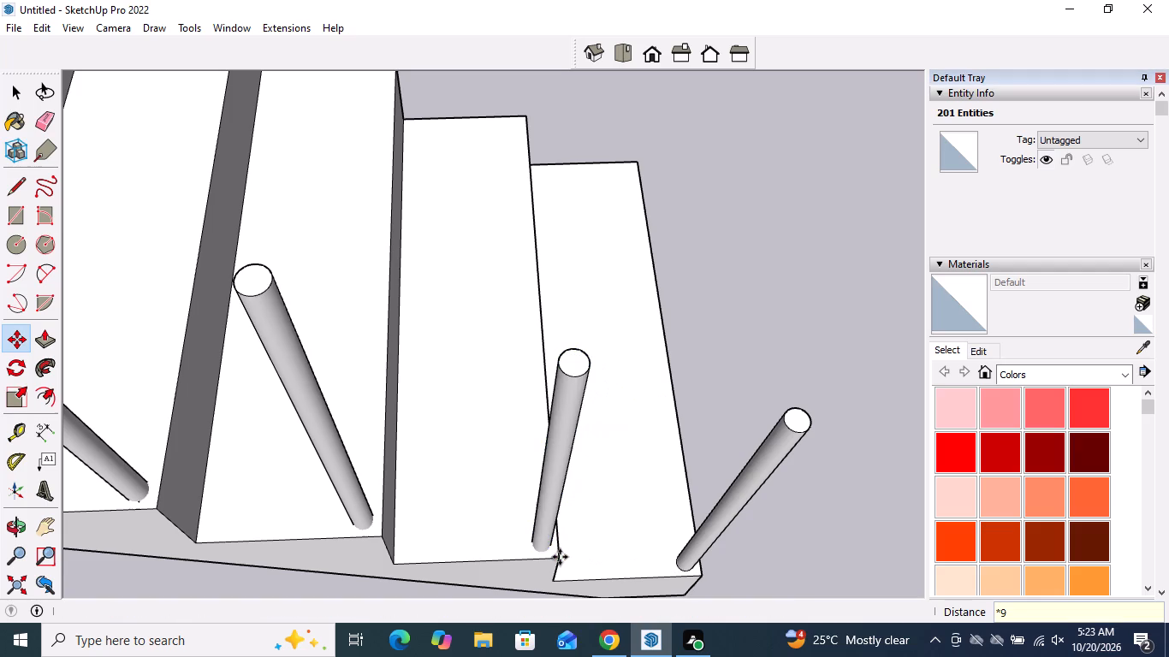
Erase the two seam lines between the landing and the lower flight, on the side face and the top surface.
key(space)
scroll(613, 283, down, 6)
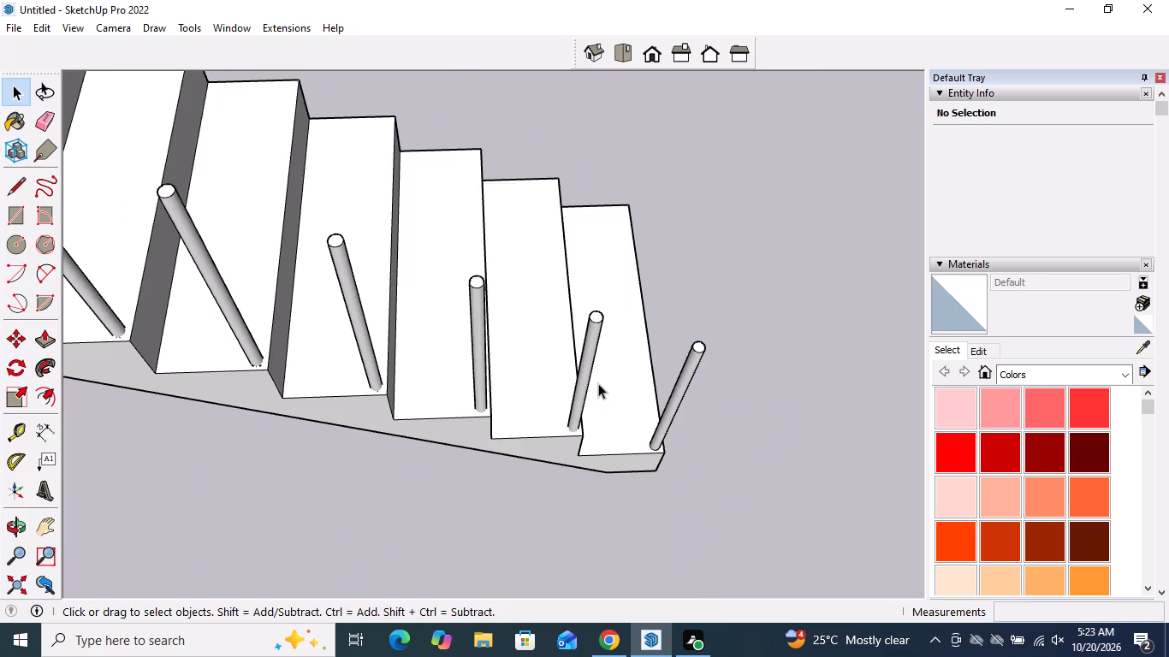
middle_drag(598, 383, 628, 177)
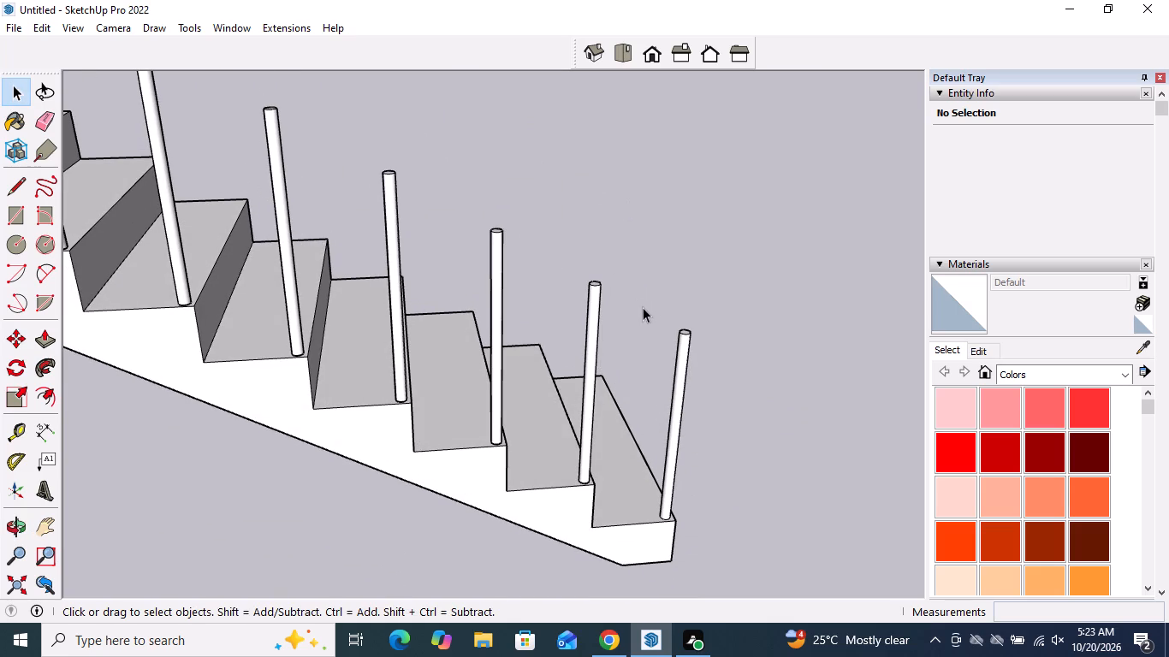
scroll(652, 447, down, 8)
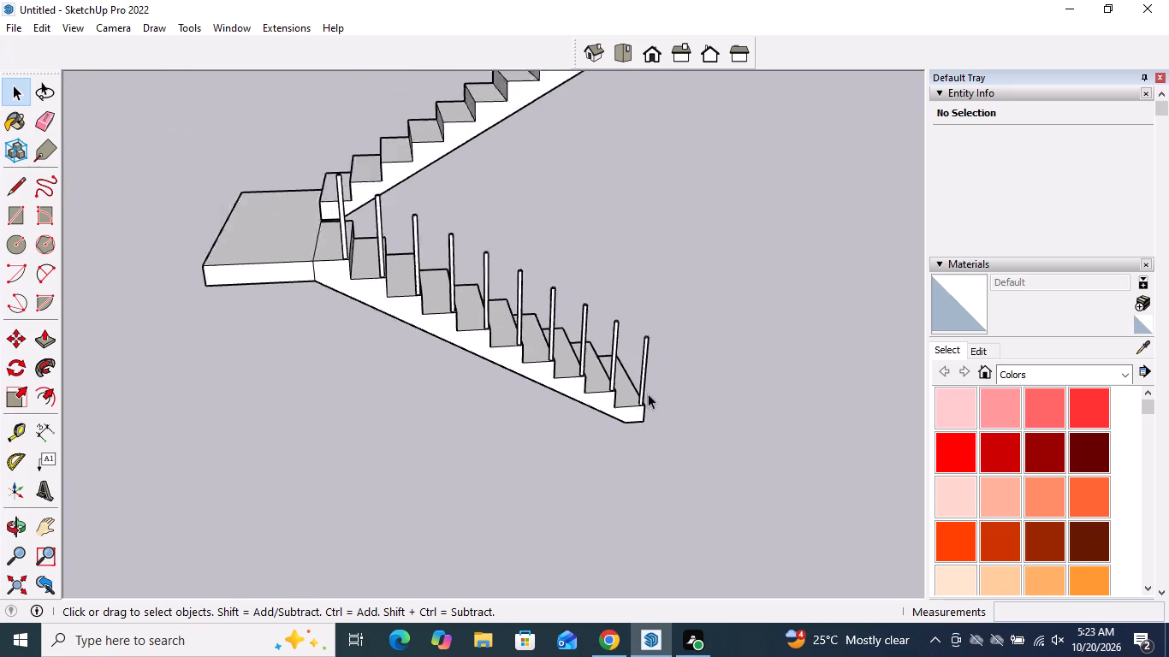
scroll(648, 394, down, 2)
middle_drag(390, 294, 397, 395)
scroll(396, 286, up, 5)
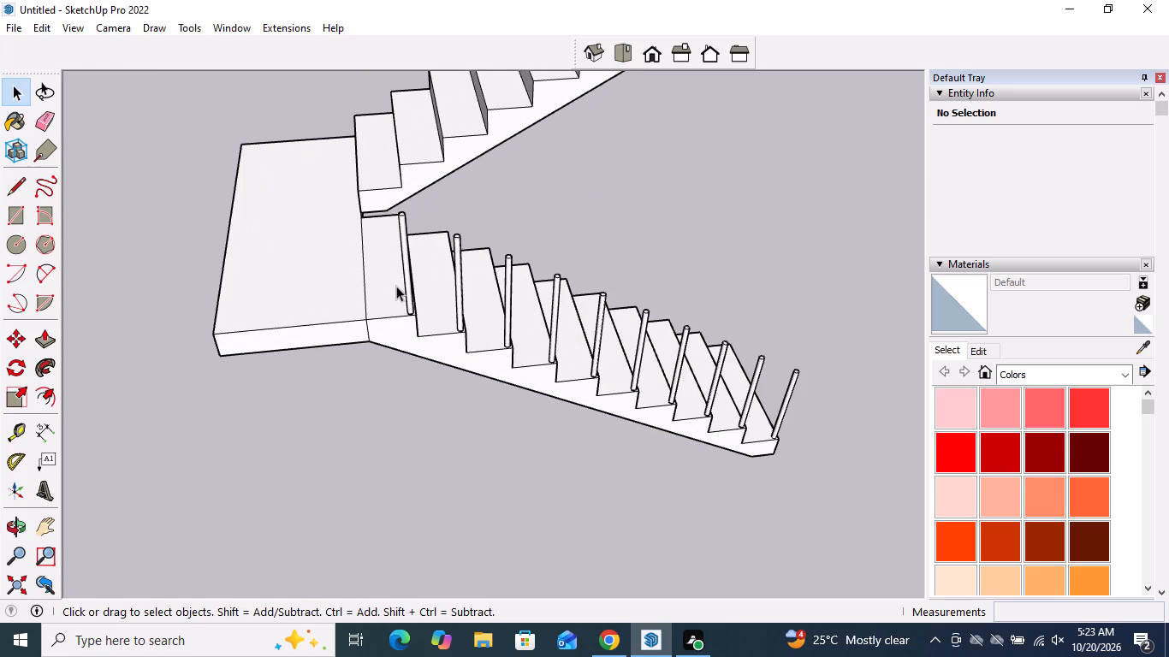
scroll(368, 308, up, 8)
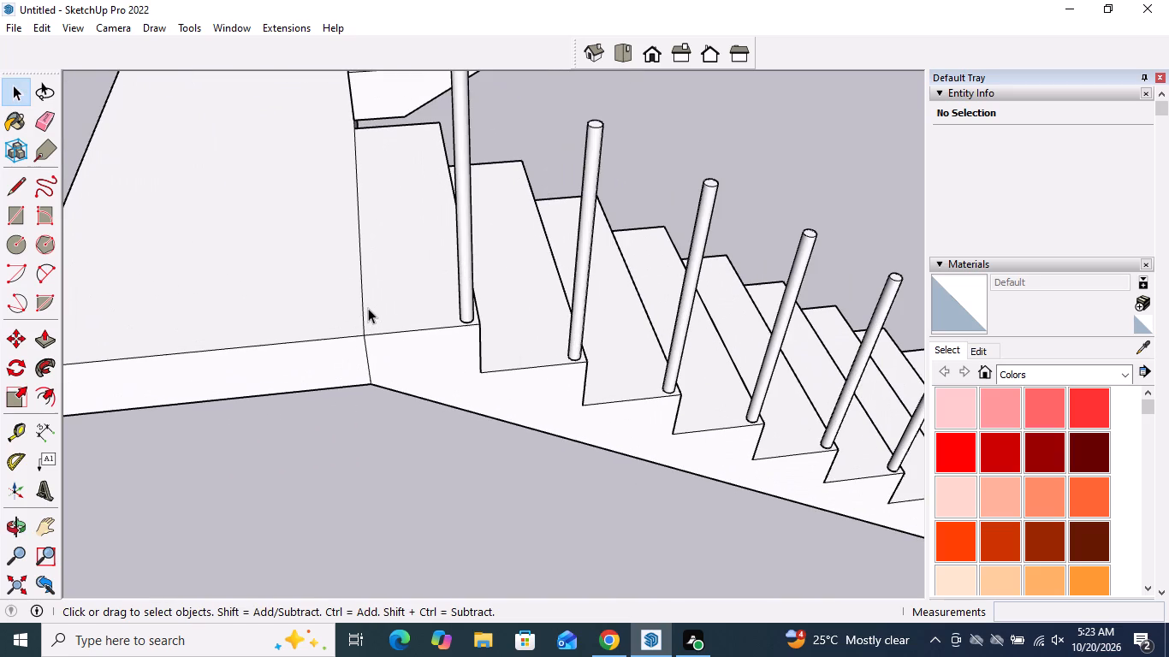
middle_drag(367, 308, 442, 218)
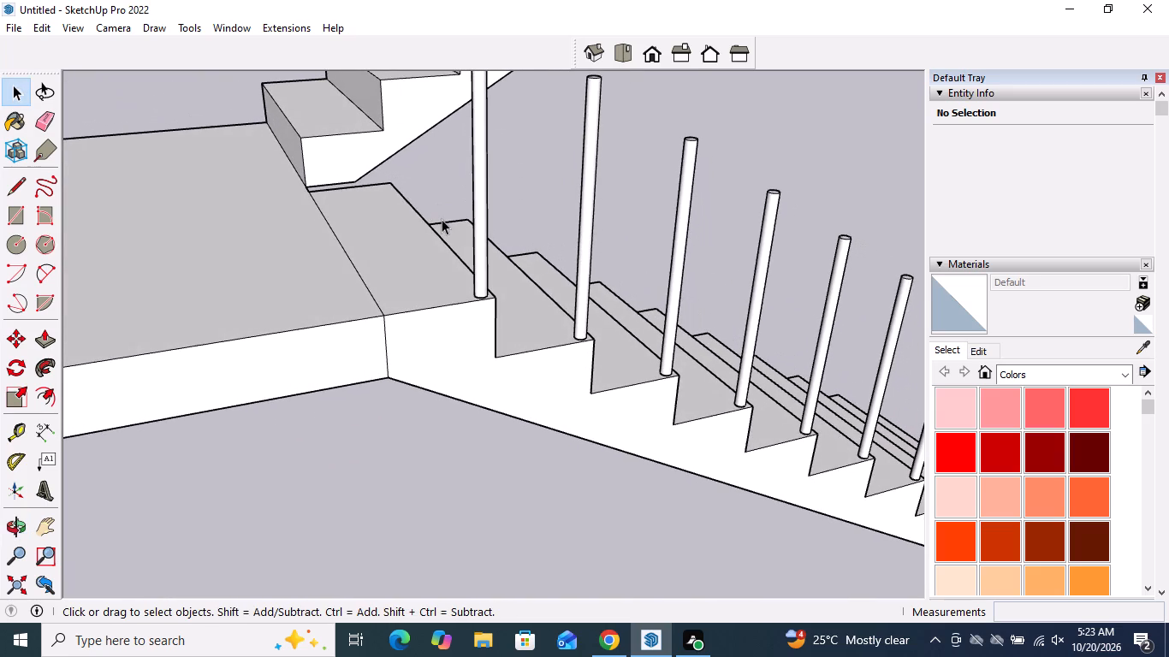
scroll(449, 219, up, 1)
scroll(419, 266, down, 3)
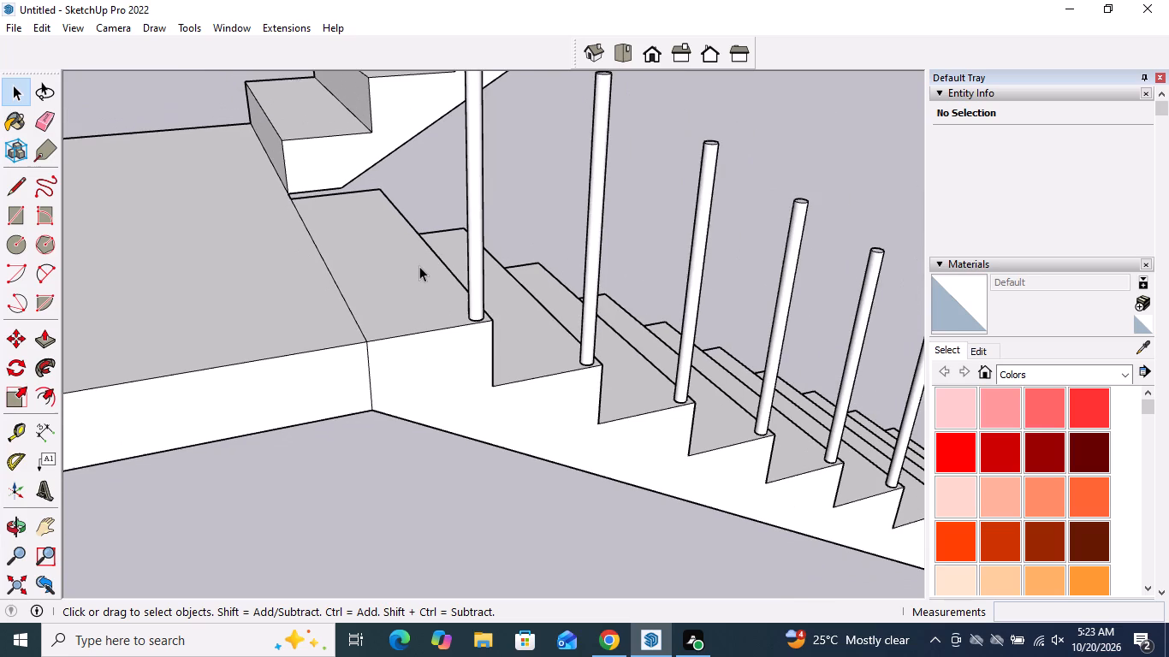
scroll(419, 266, down, 3)
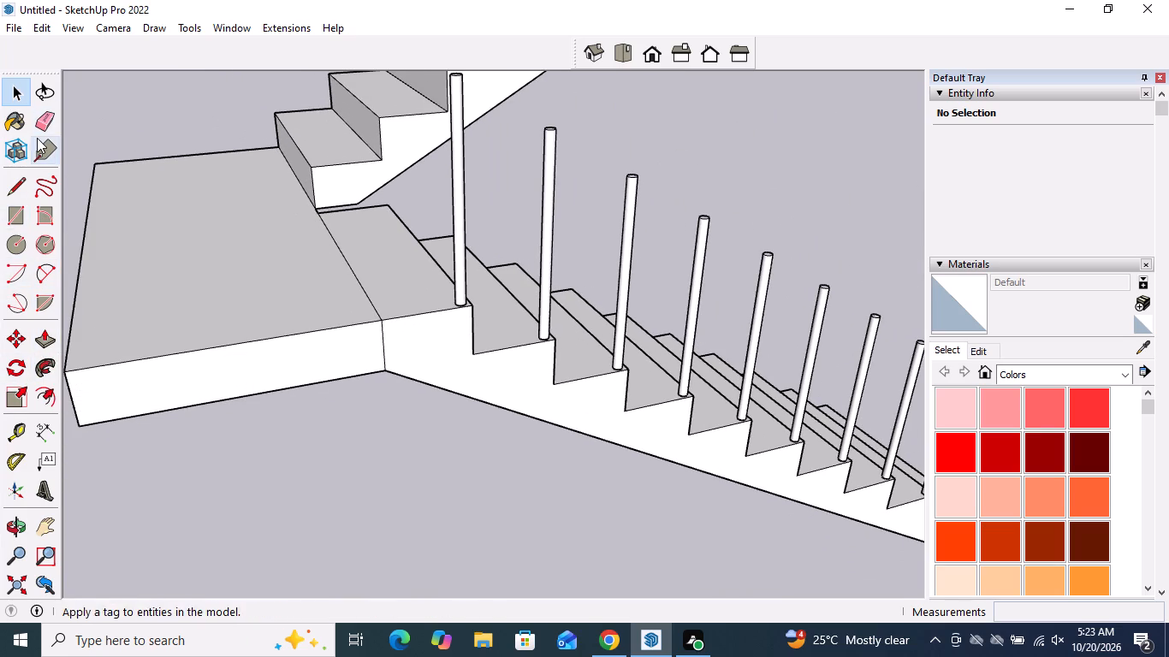
click(55, 110)
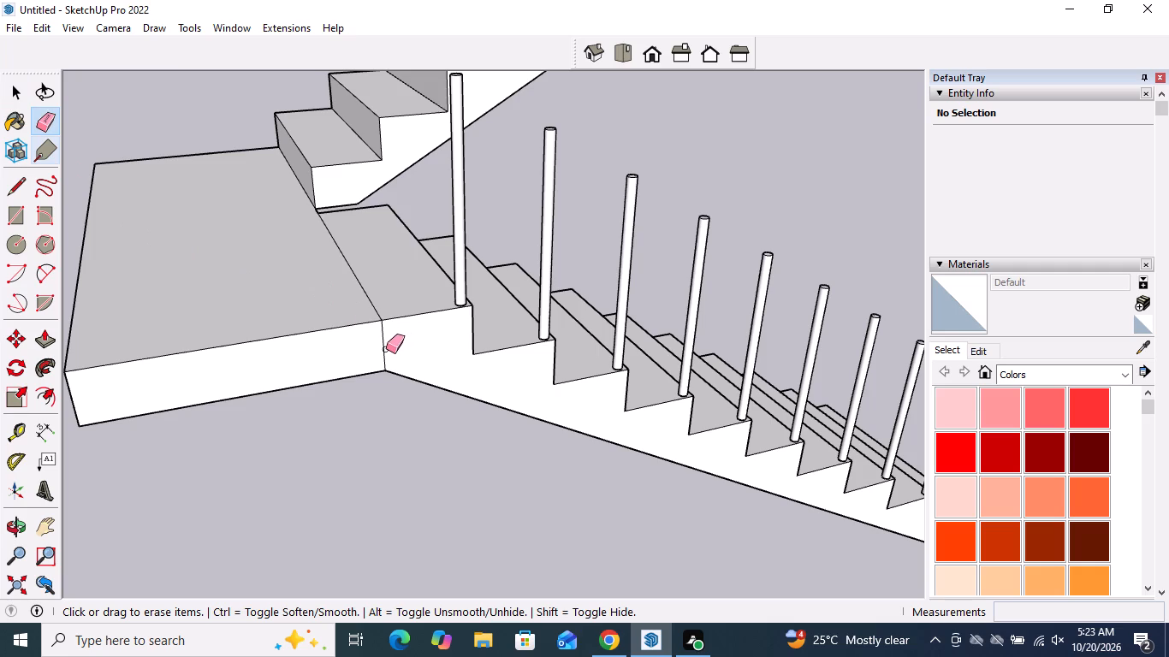
click(386, 349)
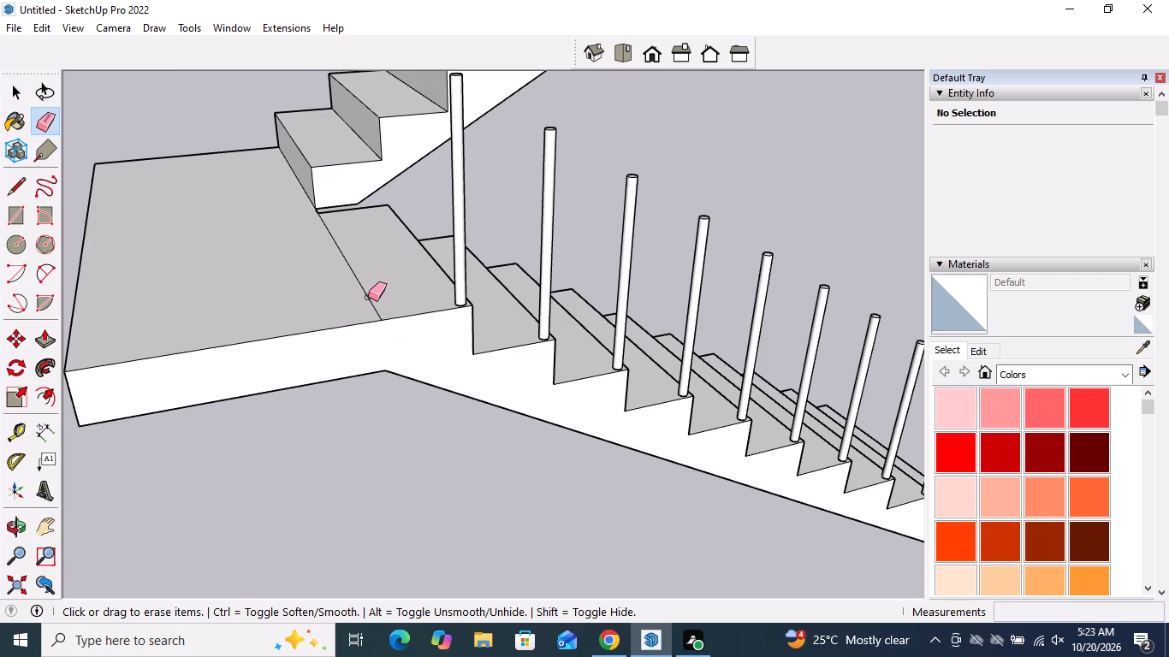
click(368, 297)
Examine the landing joints and both stair flights from beneath and from the far side.
scroll(367, 339, down, 5)
middle_drag(274, 358, 871, 240)
scroll(717, 311, down, 4)
middle_drag(451, 323, 687, 112)
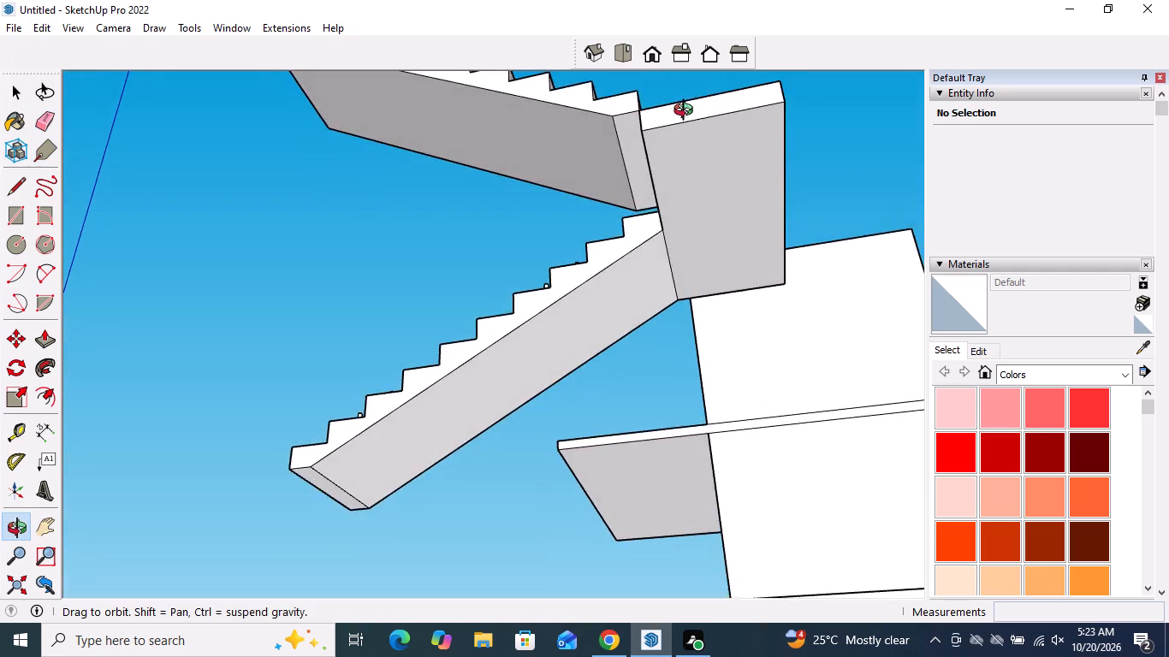
middle_drag(687, 112, 684, 505)
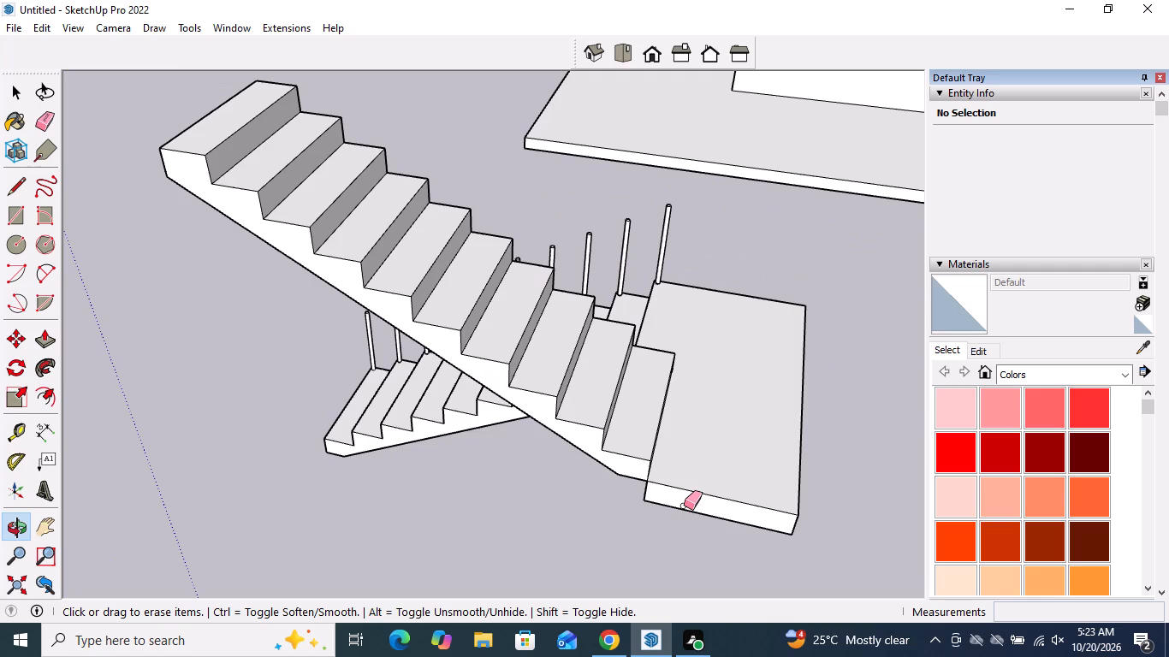
click(684, 506)
key(space)
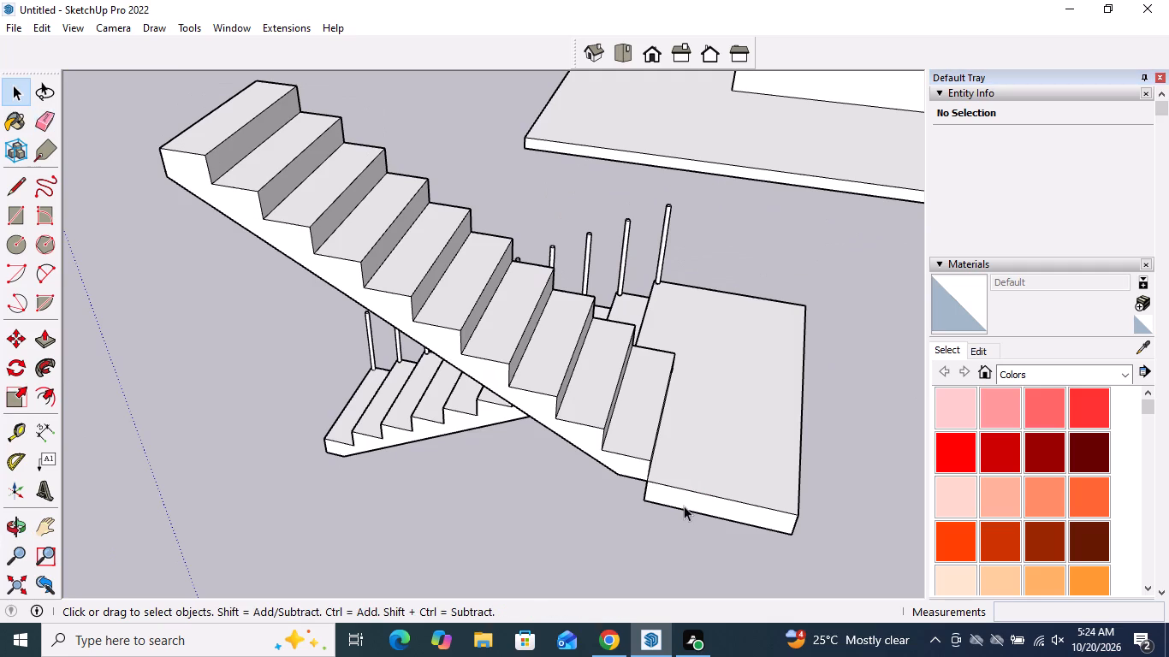
scroll(580, 363, down, 8)
middle_drag(631, 376, 383, 377)
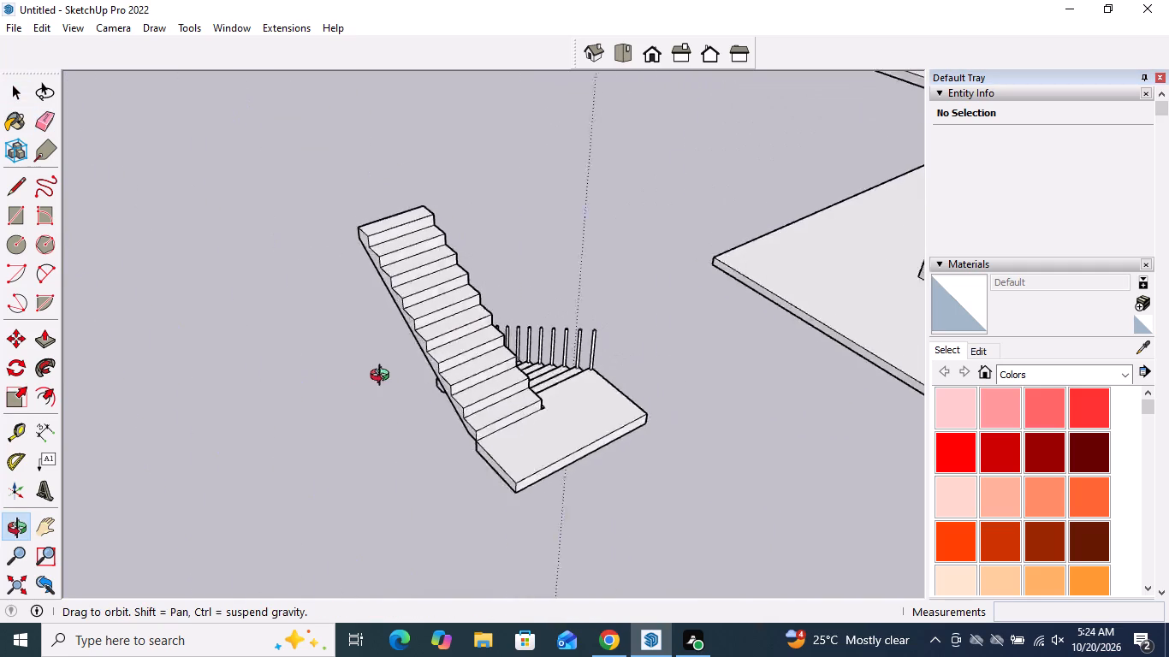
middle_drag(383, 377, 132, 377)
middle_drag(713, 395, 381, 364)
Select the side and top face of the post on the lower flight's highest tread, beside the landing.
scroll(394, 339, up, 3)
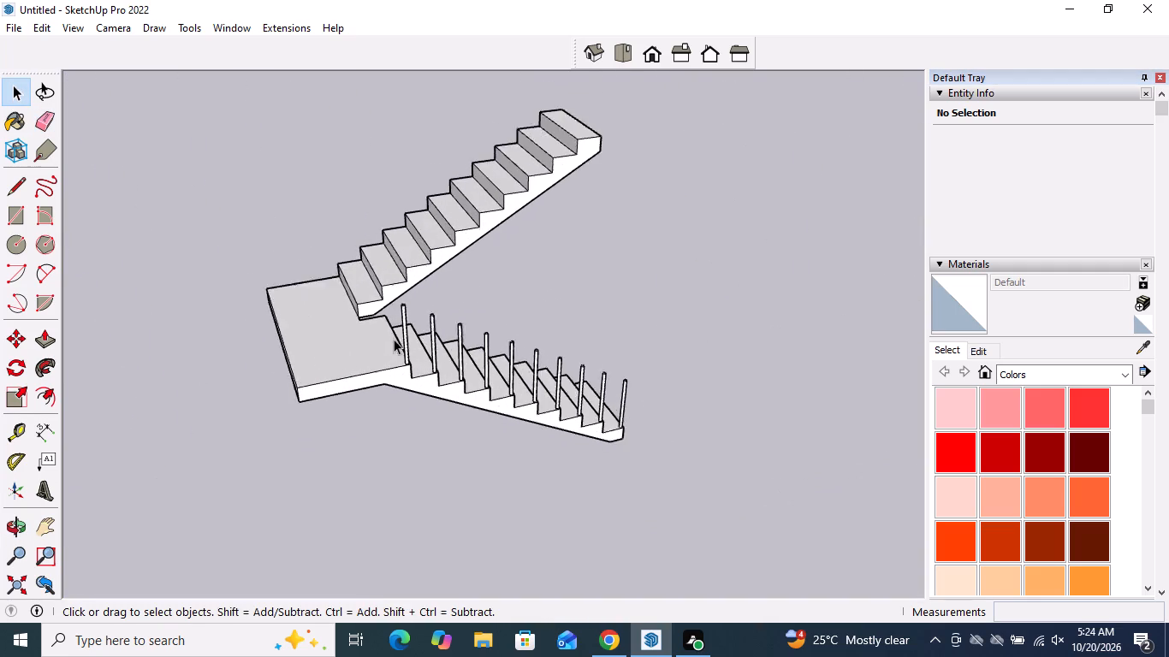
scroll(394, 339, up, 13)
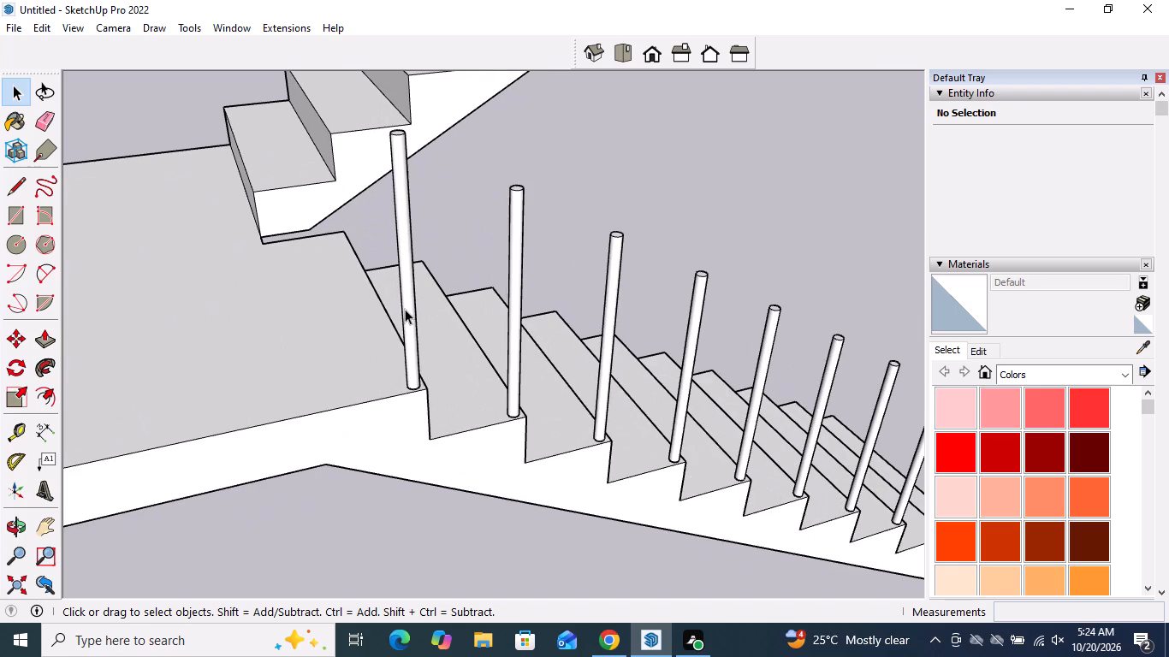
double_click(405, 306)
middle_drag(408, 186, 399, 334)
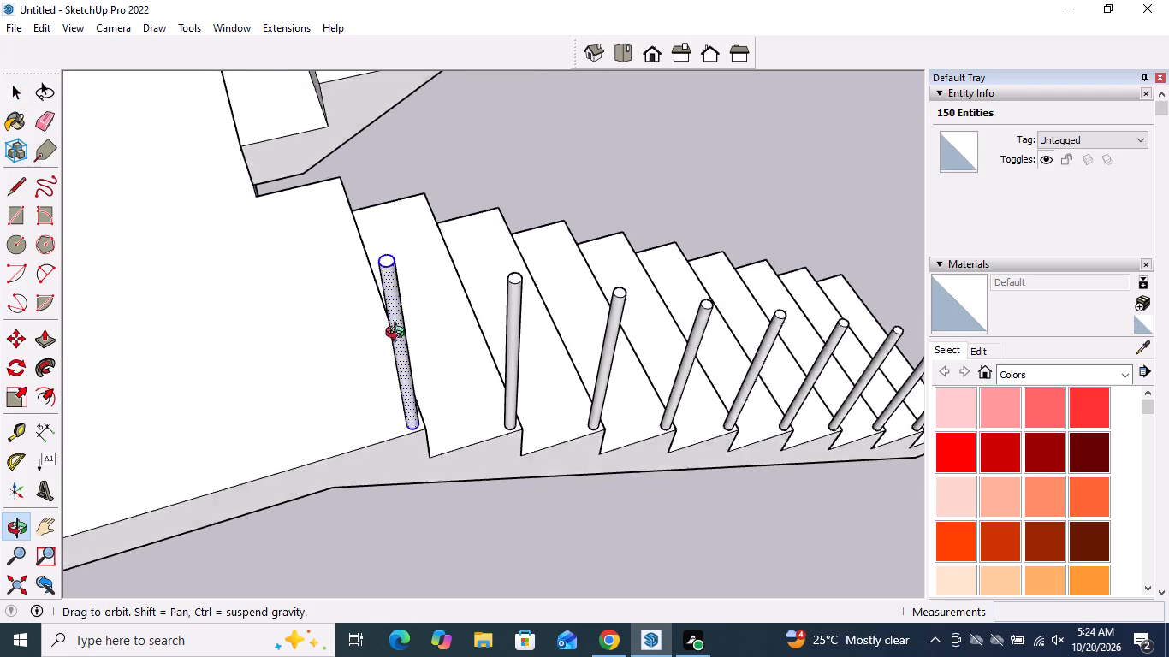
middle_drag(399, 334, 399, 337)
scroll(376, 287, up, 10)
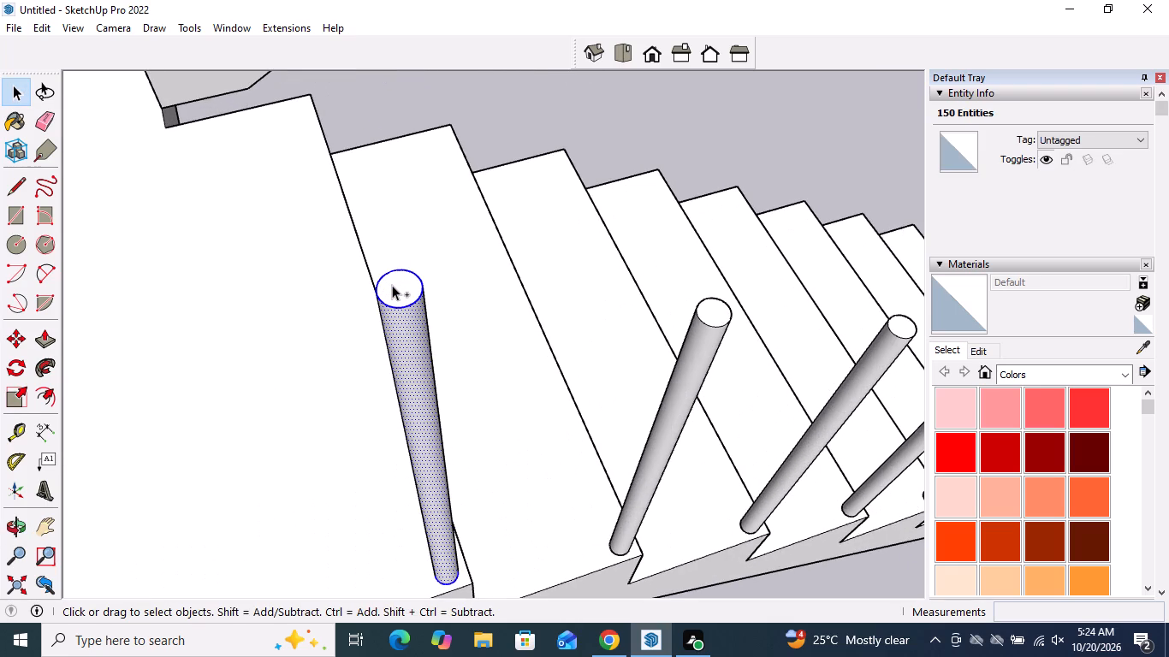
ctrl+double_click(392, 284)
scroll(429, 204, down, 7)
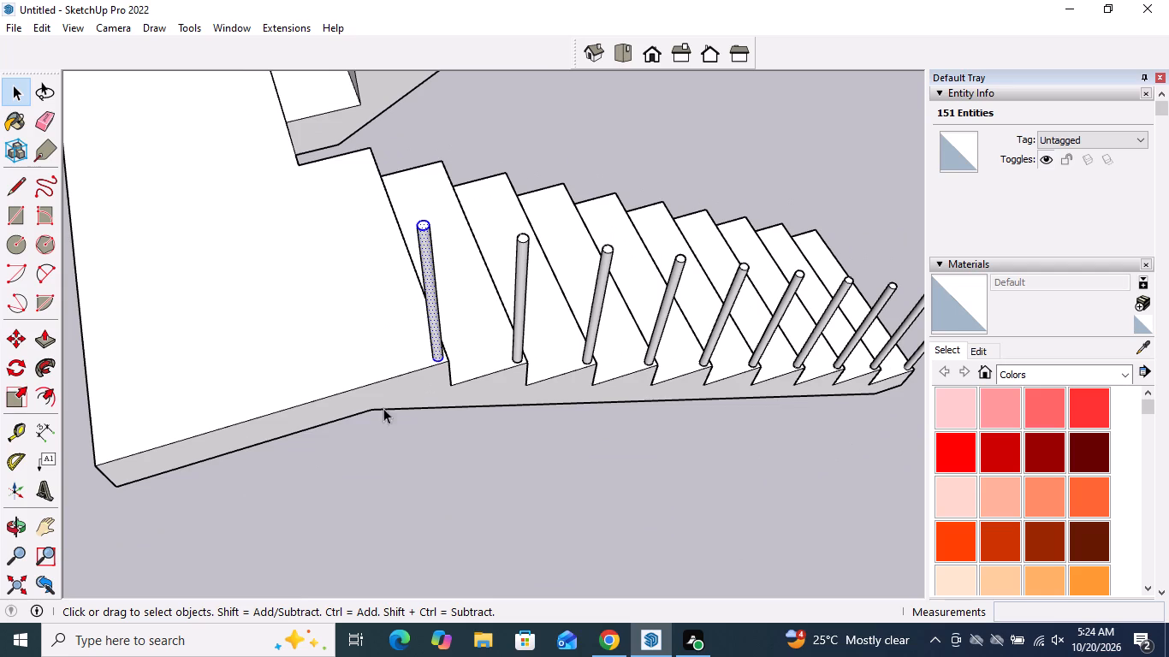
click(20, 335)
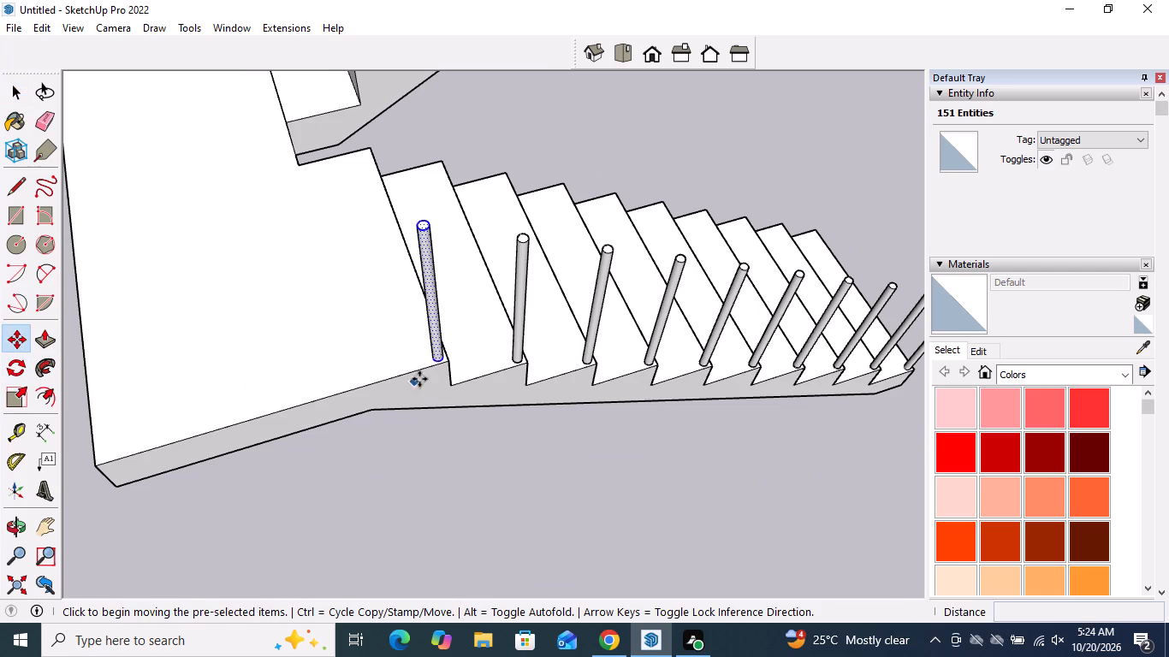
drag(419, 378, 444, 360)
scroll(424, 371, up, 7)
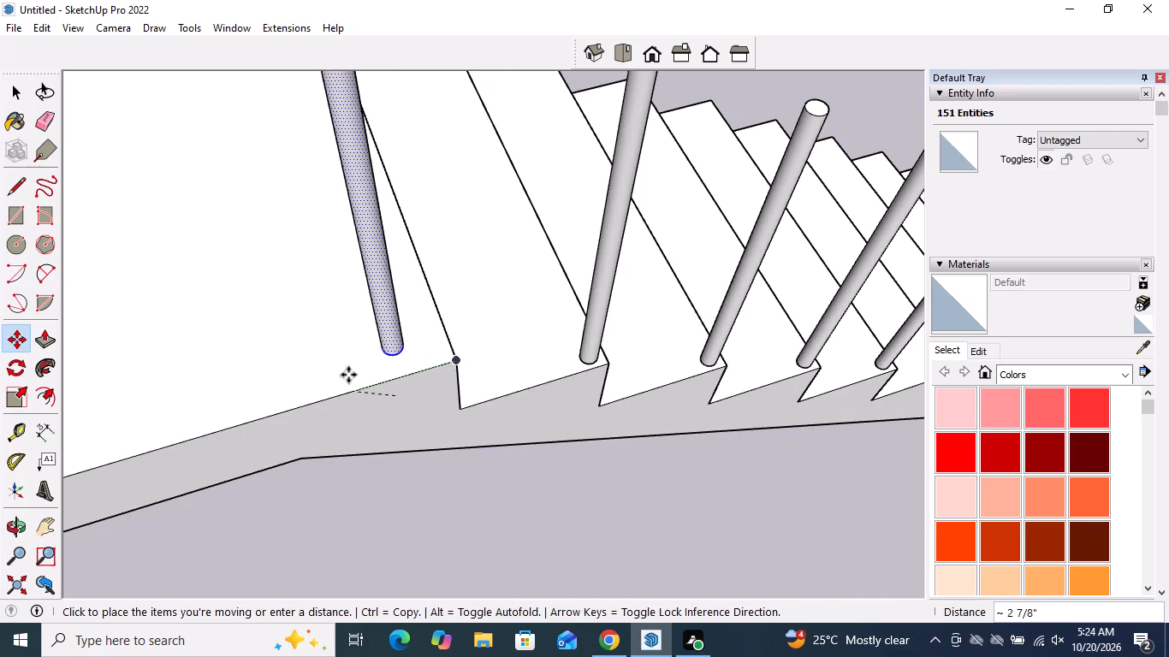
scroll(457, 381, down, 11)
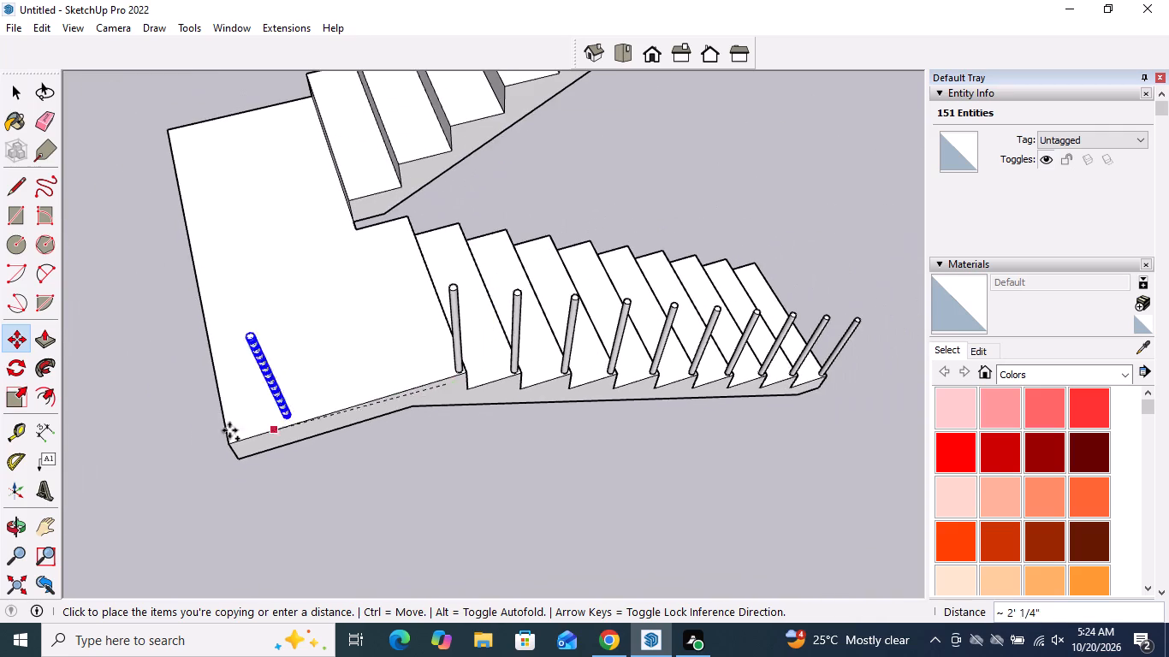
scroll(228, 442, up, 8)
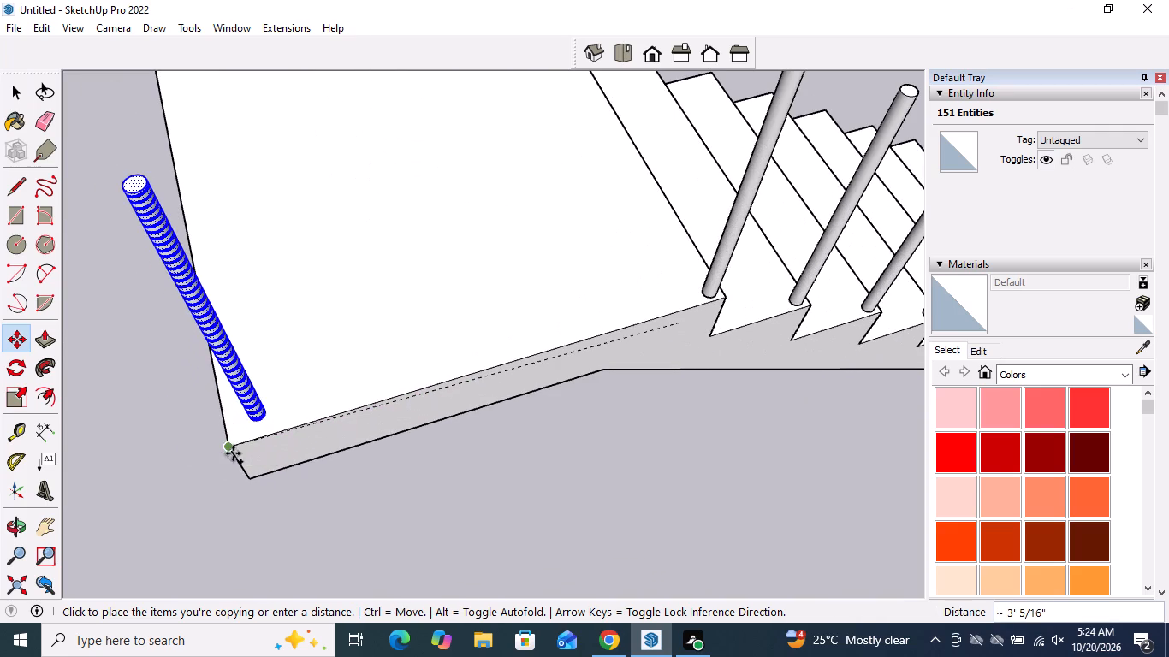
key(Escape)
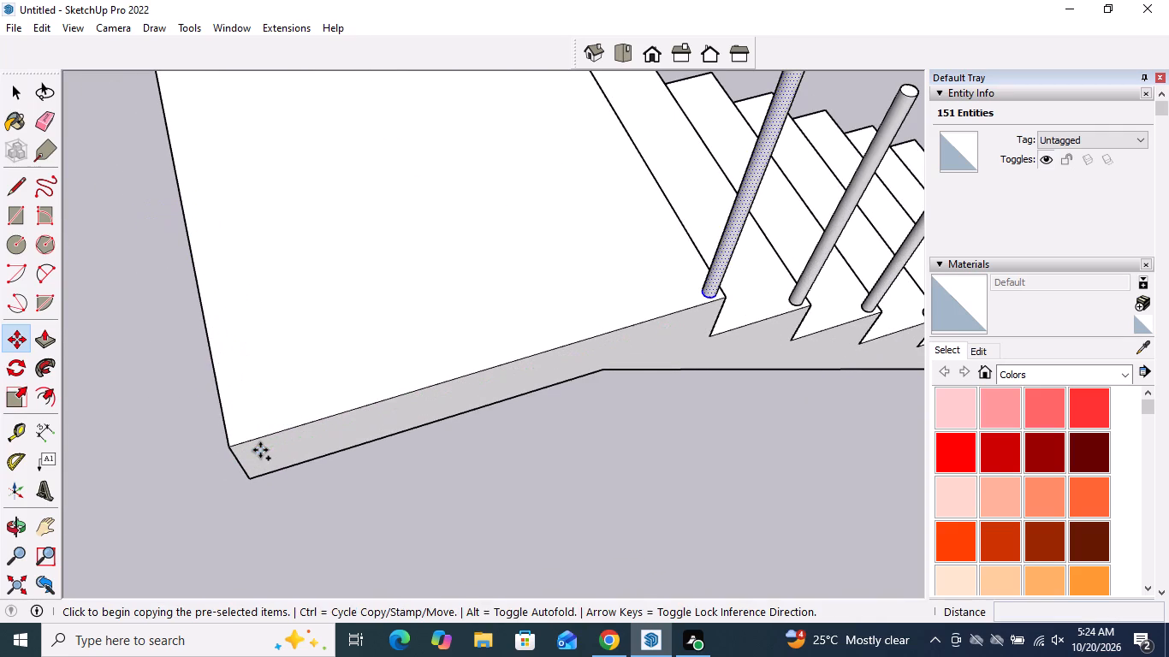
Copy the selected post from the top tread's front corner about 3' 2" along the landing's side edge, close to its outer corner.
key(space)
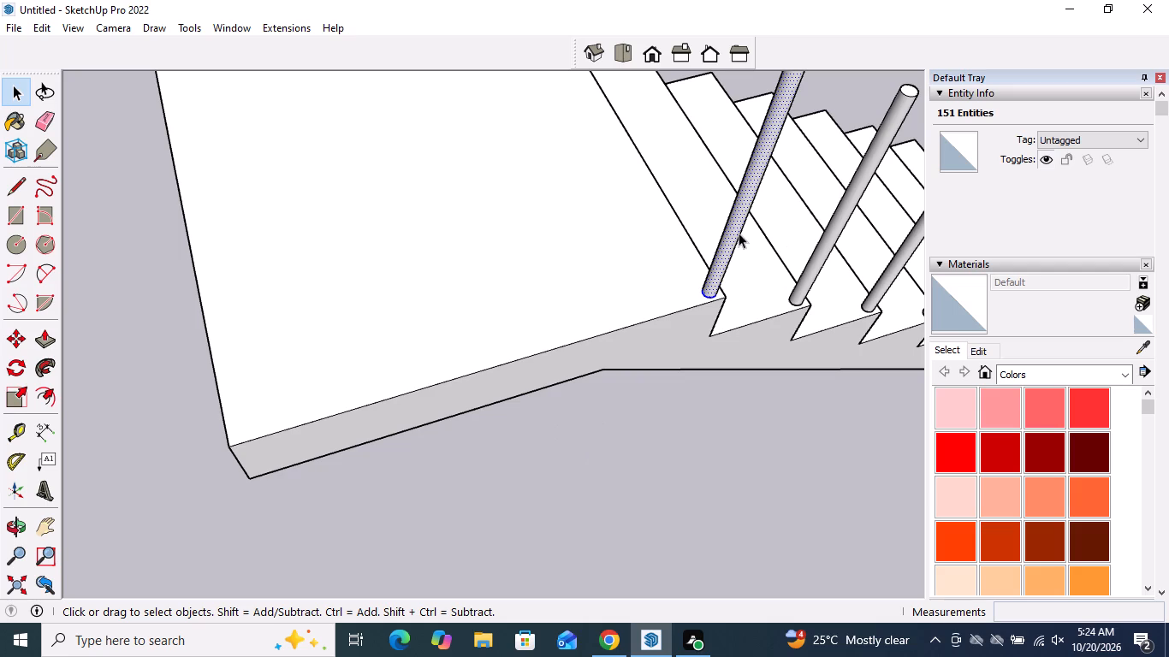
scroll(668, 400, down, 2)
scroll(757, 163, up, 3)
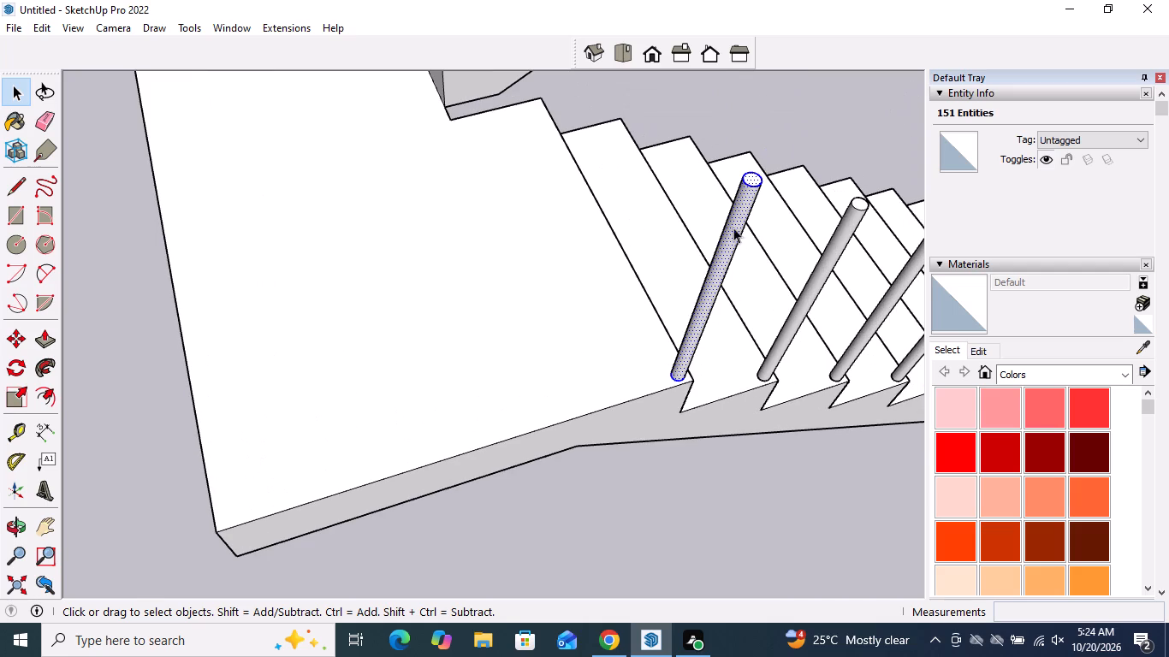
key(m)
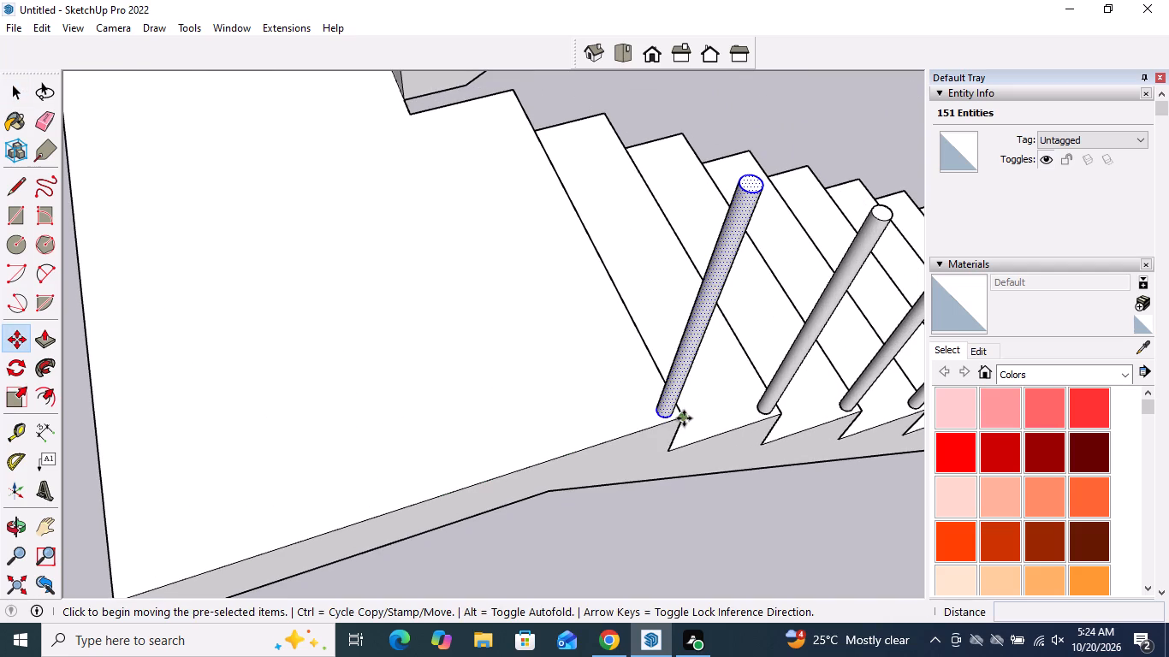
click(683, 417)
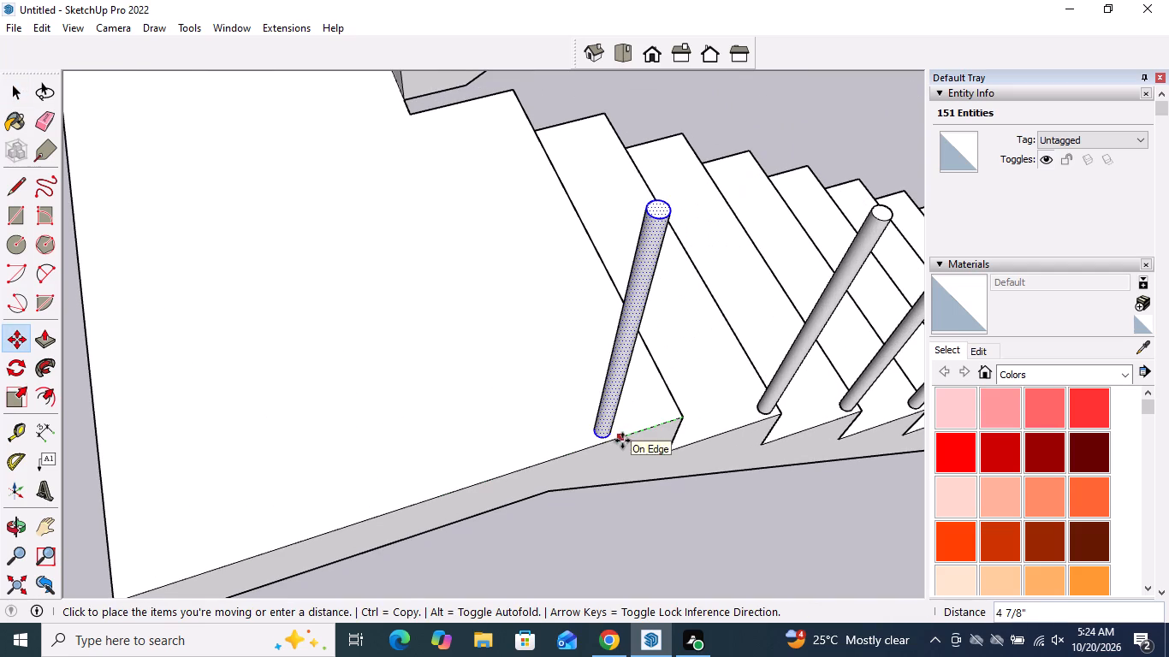
scroll(650, 363, down, 4)
scroll(321, 503, up, 6)
click(322, 527)
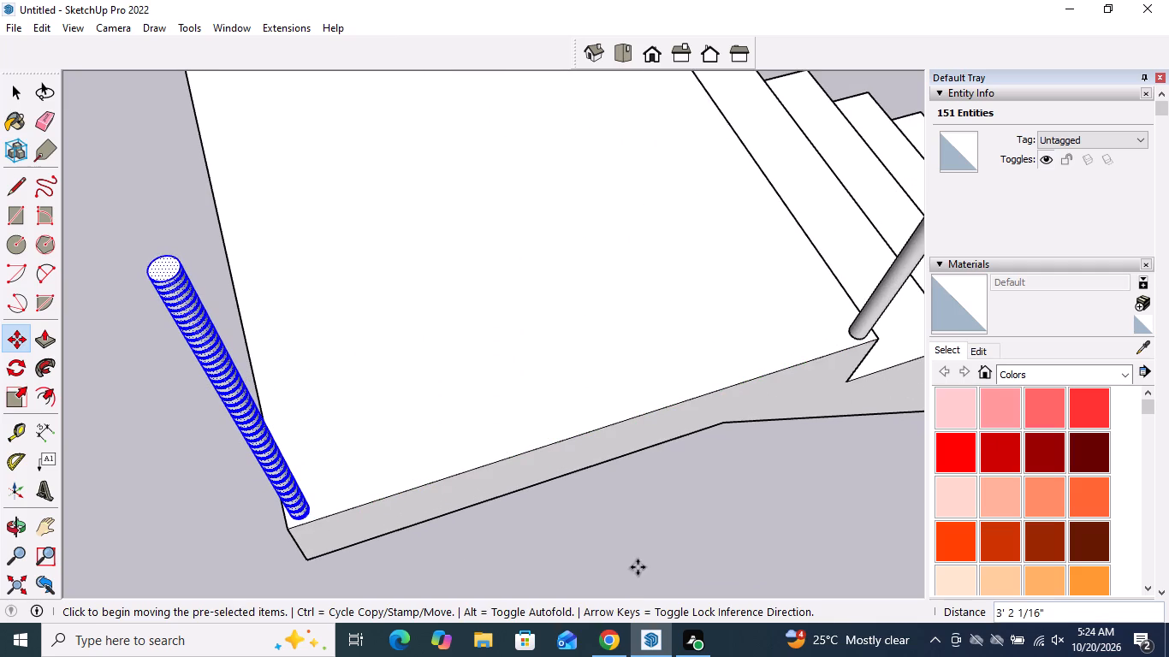
Copy the landing's corner post about 6' along the outer edge, close to the opposite corner beside the upper flight.
scroll(583, 488, down, 9)
middle_drag(575, 508, 713, 504)
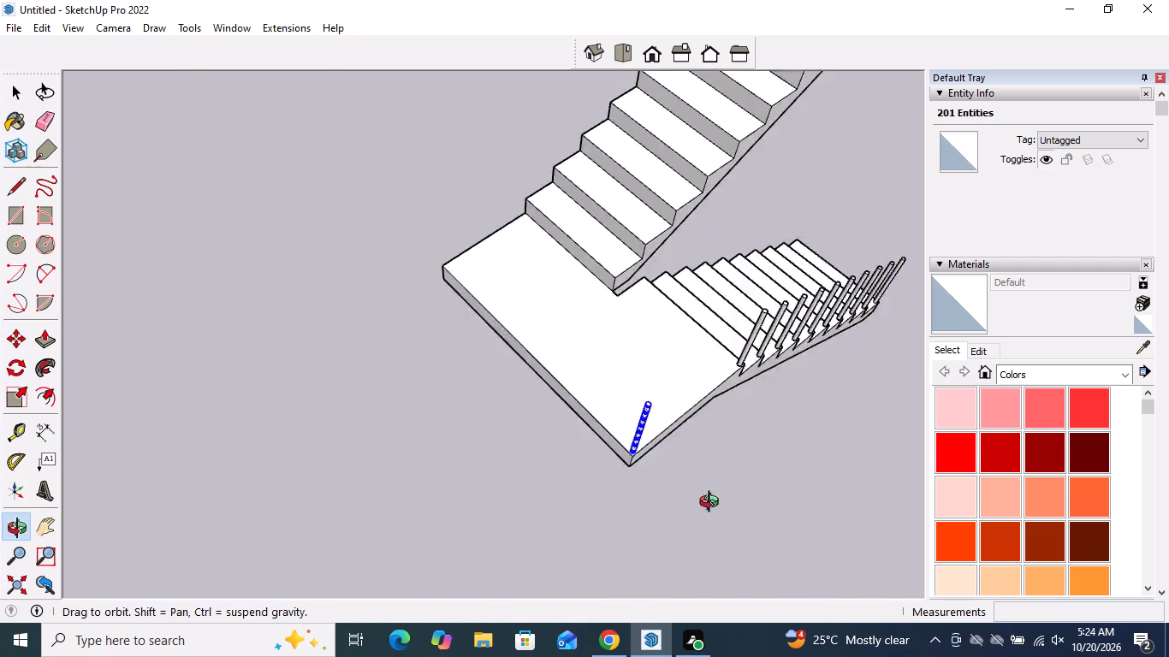
middle_drag(713, 504, 933, 469)
scroll(483, 274, up, 2)
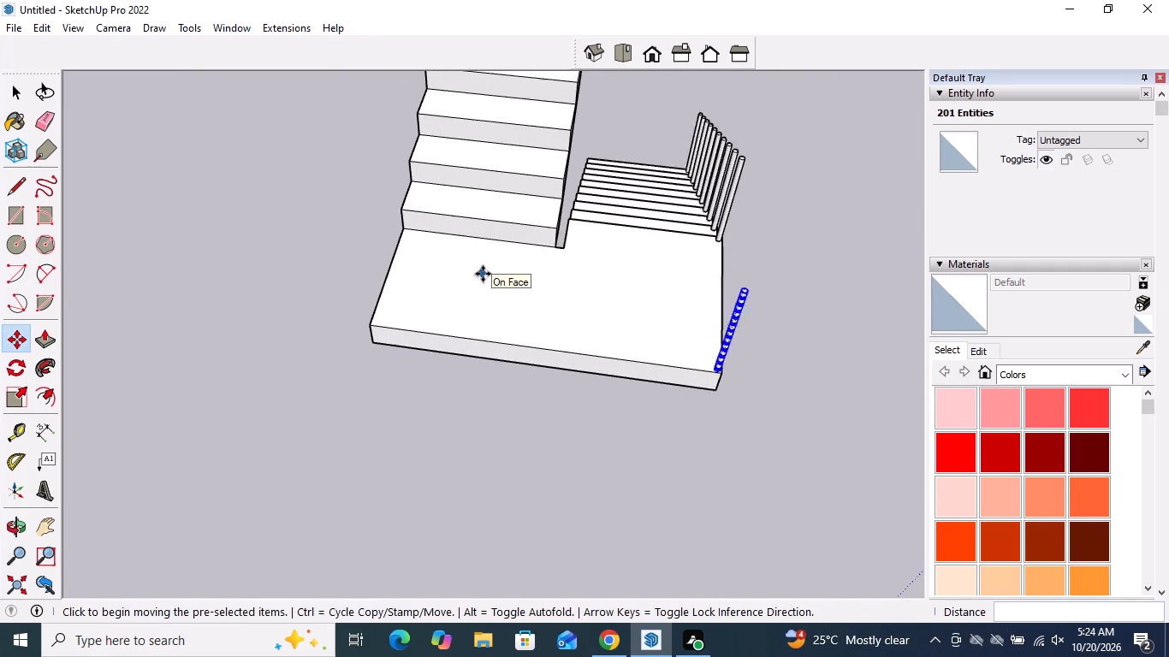
scroll(483, 274, up, 5)
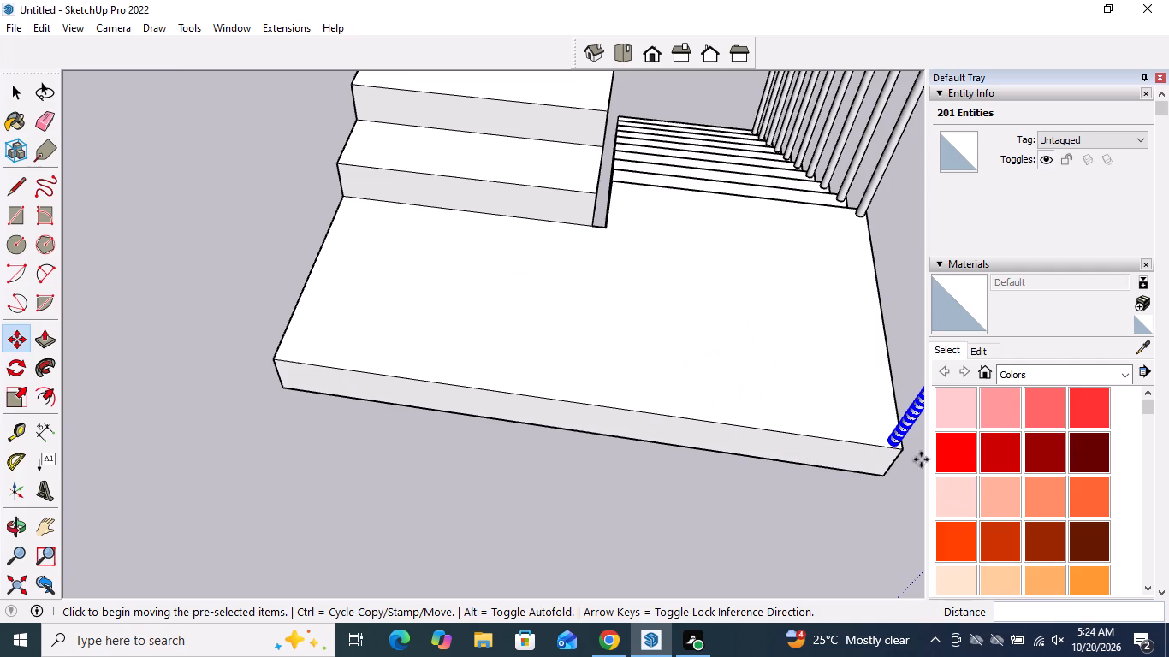
drag(904, 447, 892, 452)
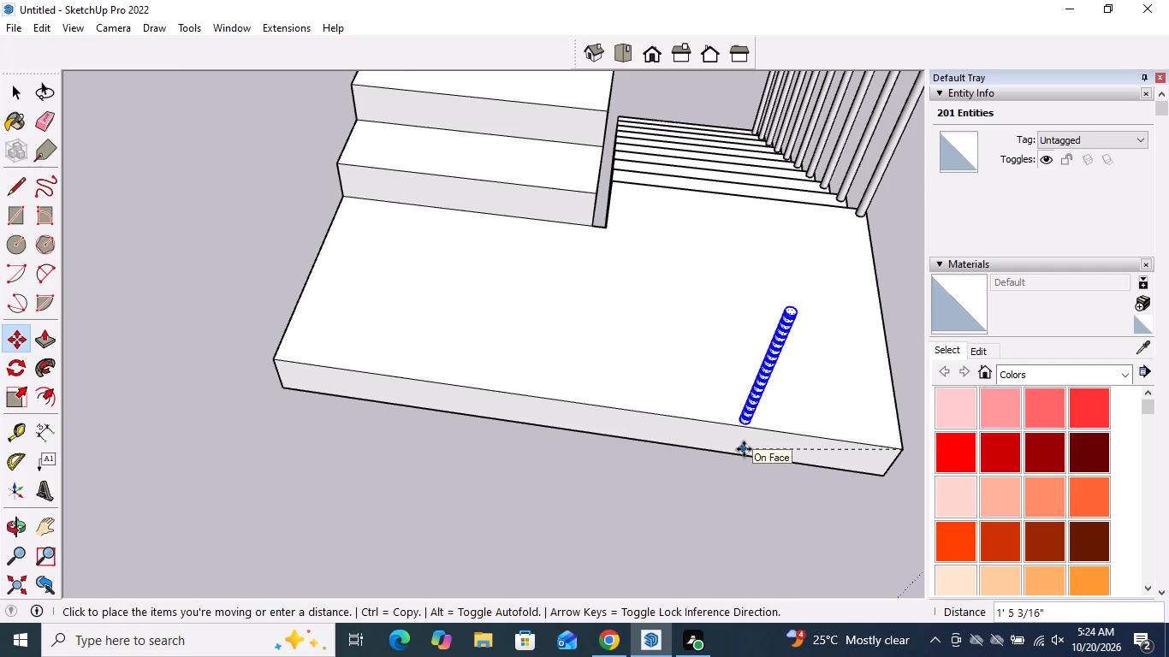
middle_drag(315, 373, 516, 398)
scroll(479, 411, up, 4)
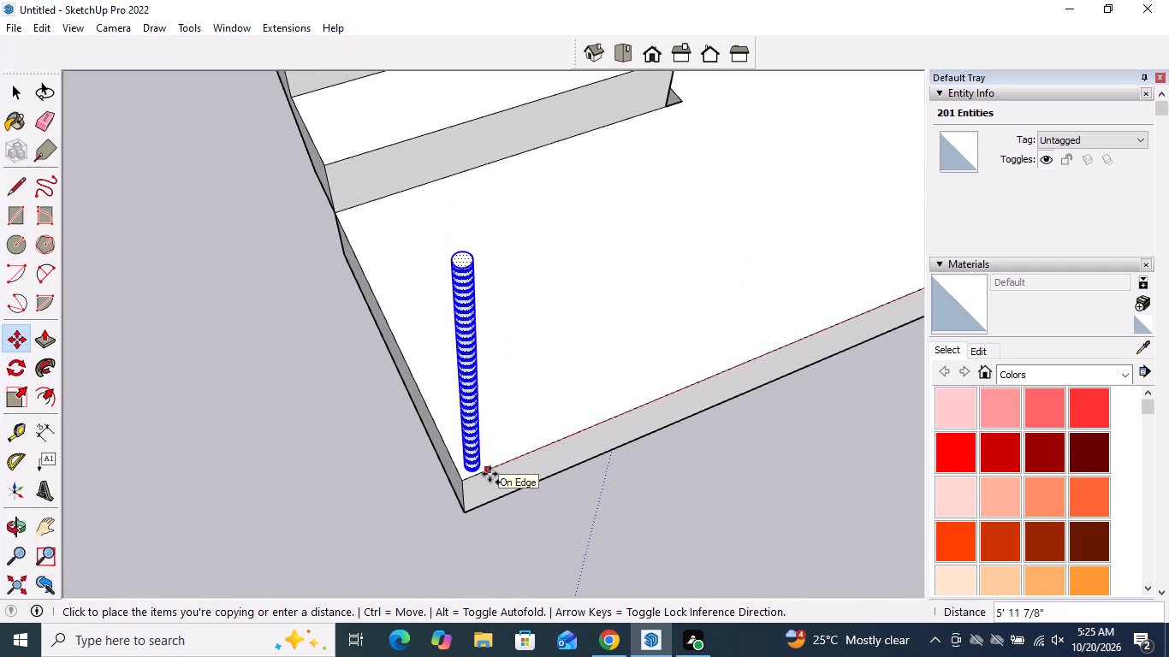
click(486, 477)
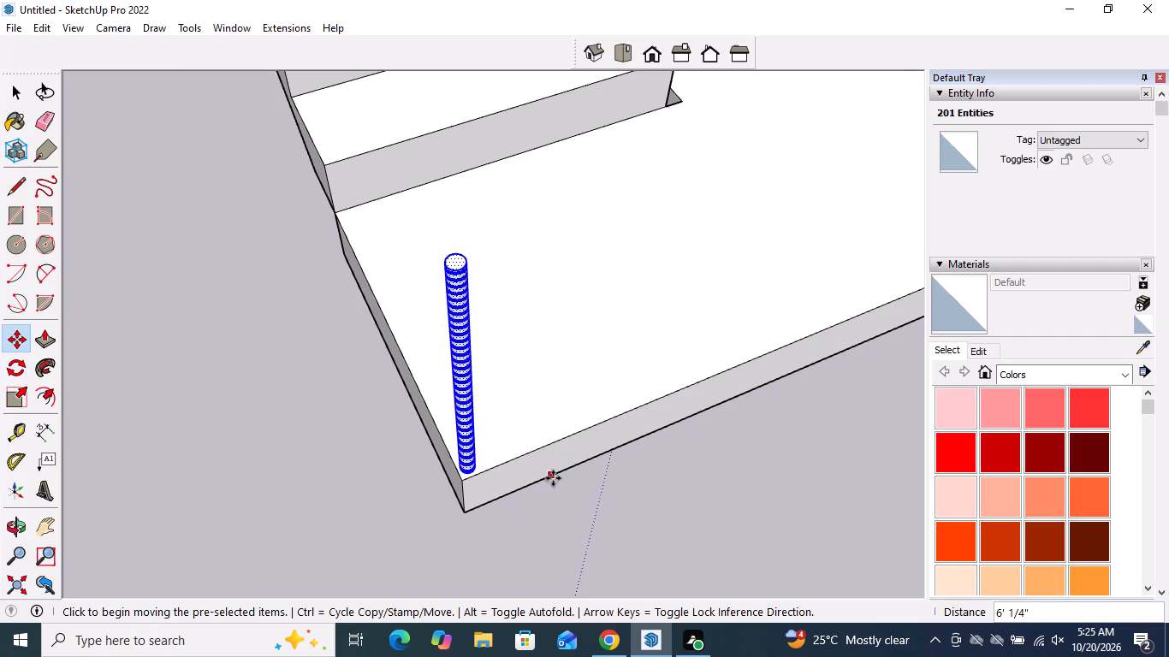
Copy the landing's corner post about 2' 6 5/8" to the outer front corner of the upper flight's lowest tread.
middle_drag(554, 473, 852, 446)
scroll(849, 441, down, 4)
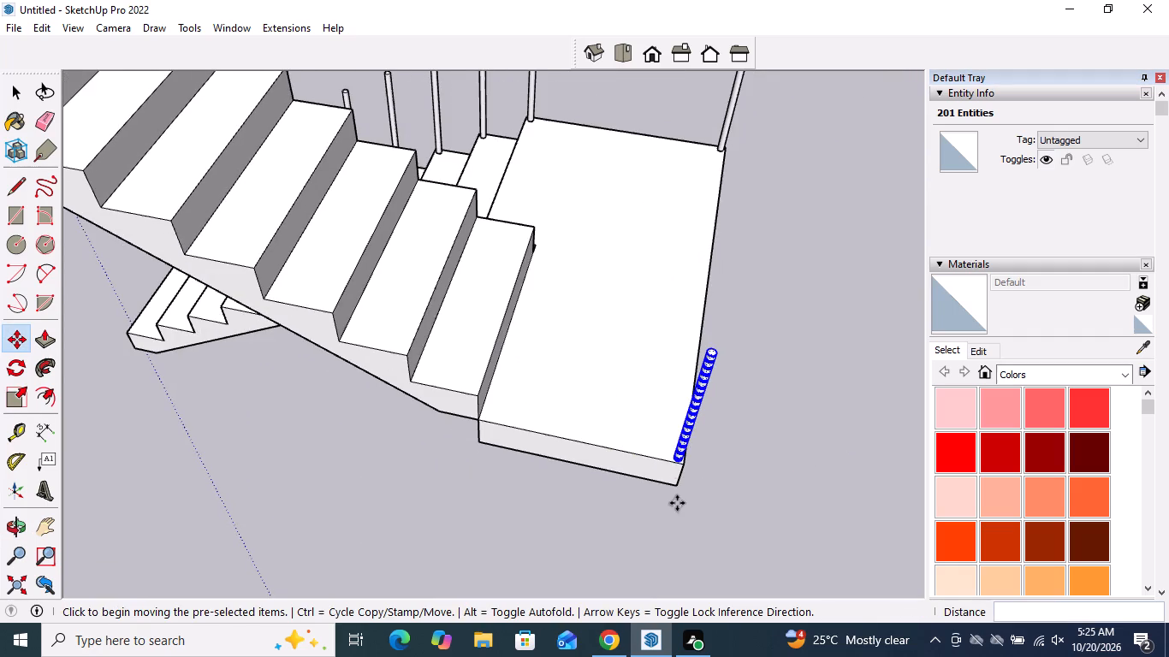
scroll(675, 487, up, 4)
click(686, 459)
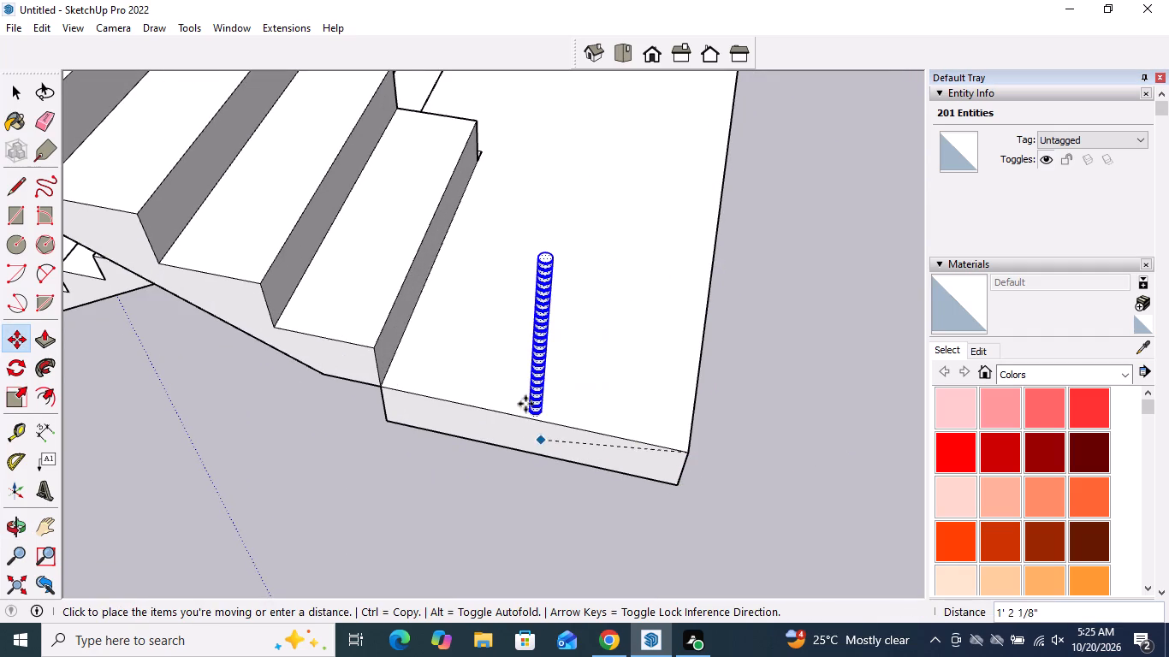
scroll(479, 471, down, 4)
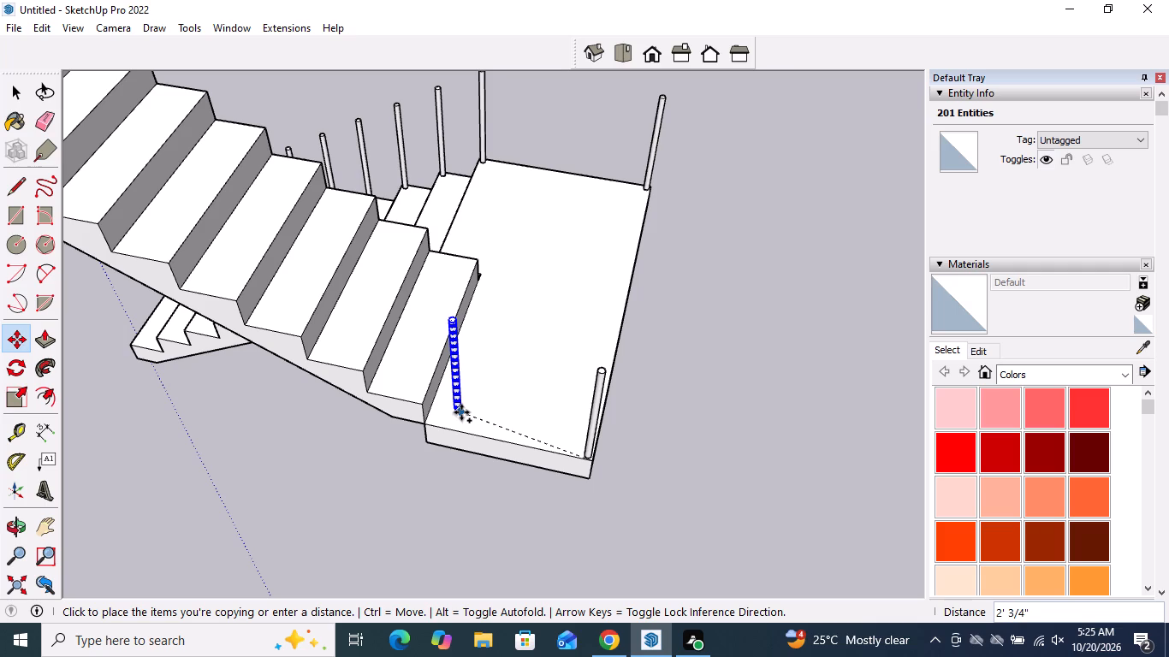
scroll(455, 412, up, 9)
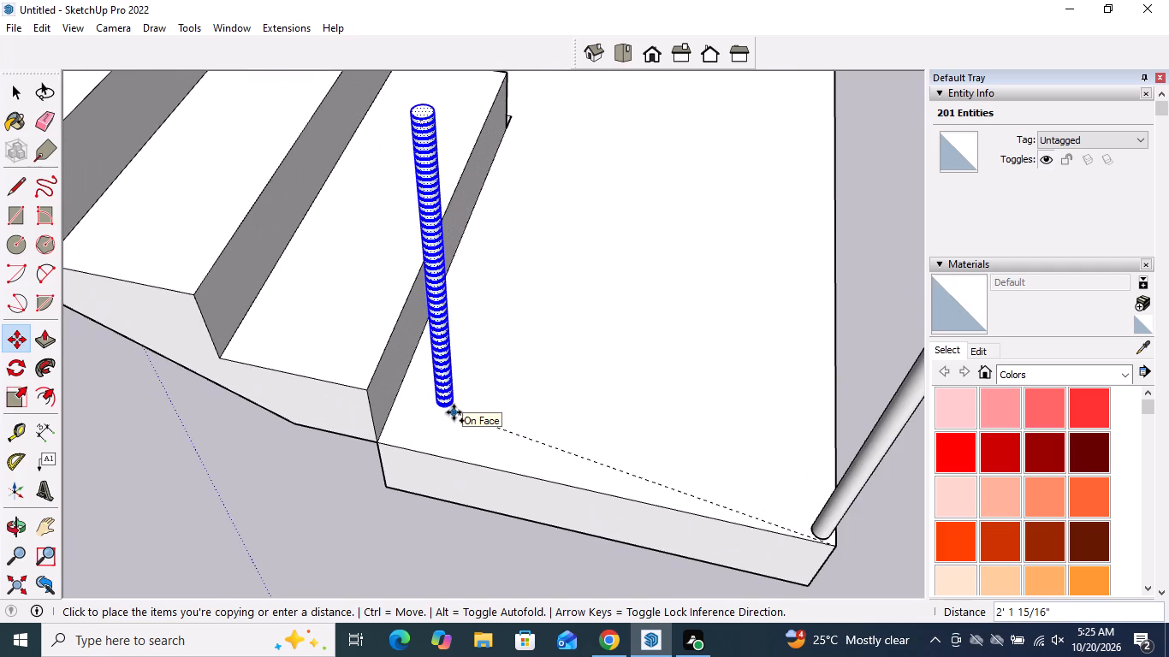
click(365, 391)
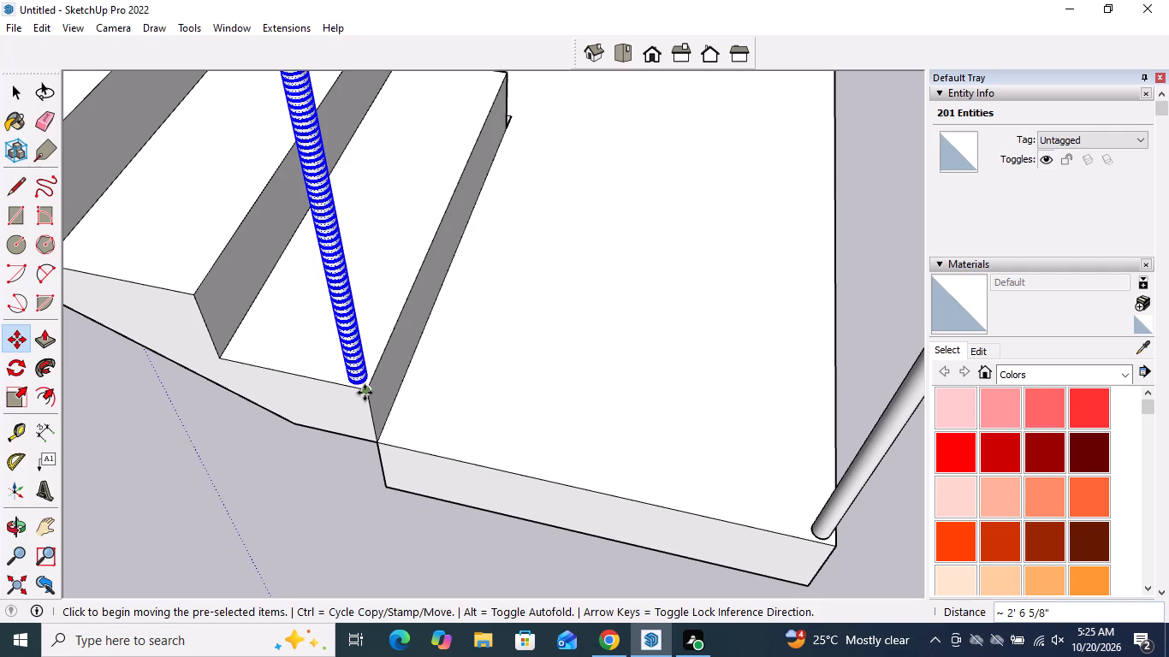
Copy that post about 11 11/16" to the next tread's outer front corner and repeat it as 9 copies up the upper flight.
click(365, 392)
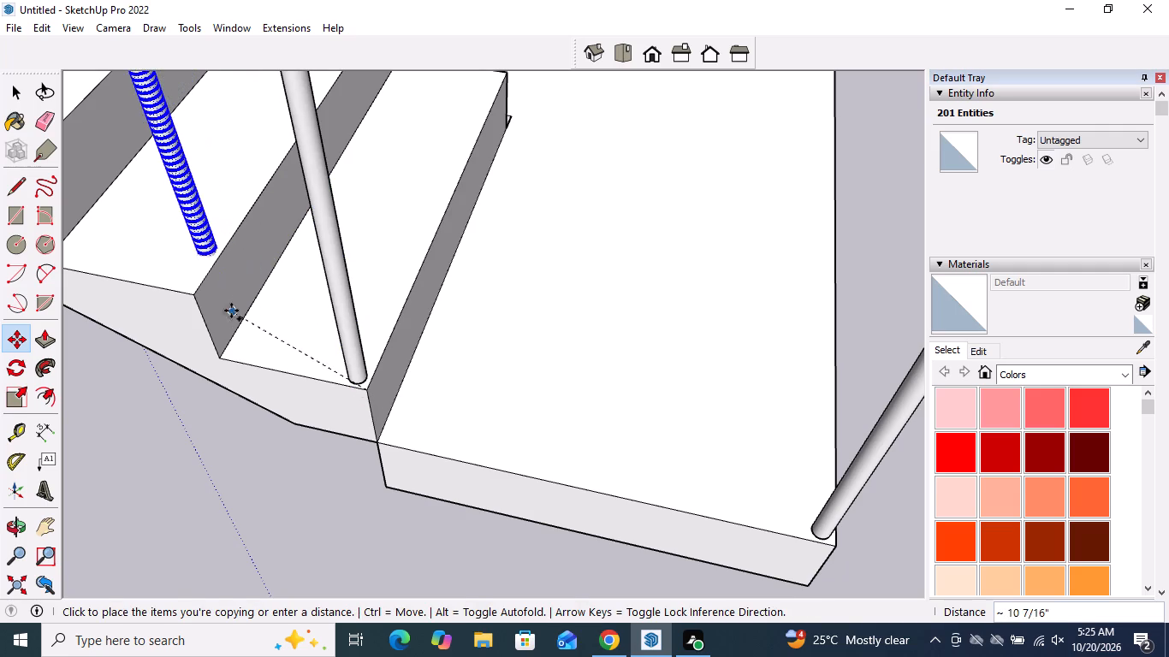
click(193, 295)
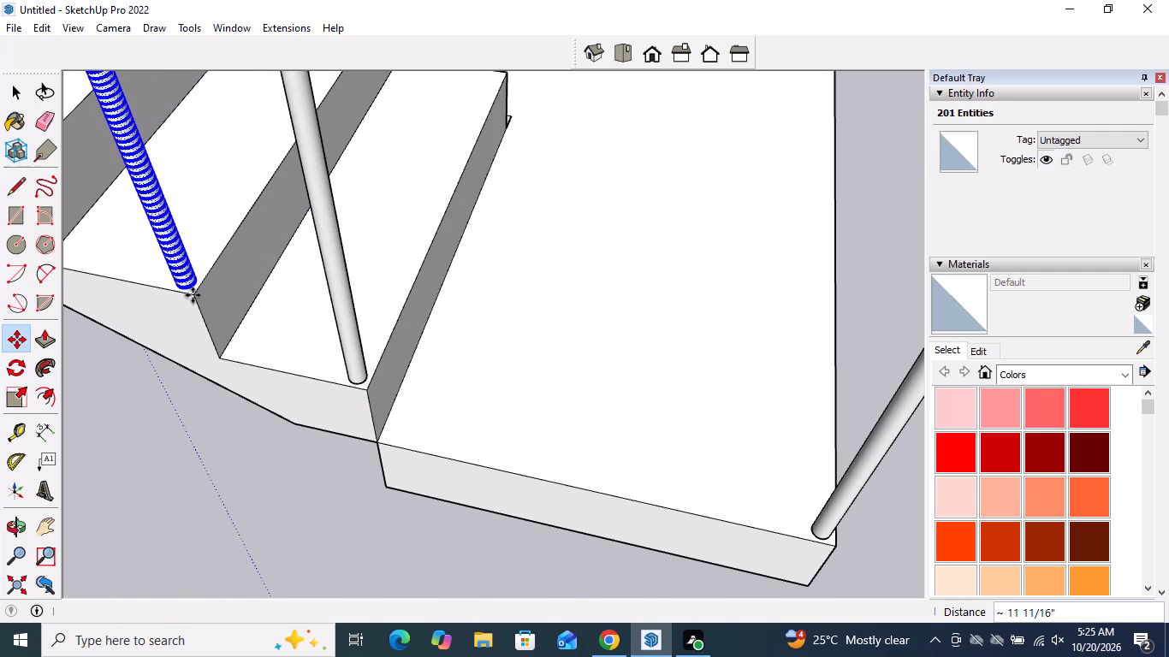
key(shift+asterisk)
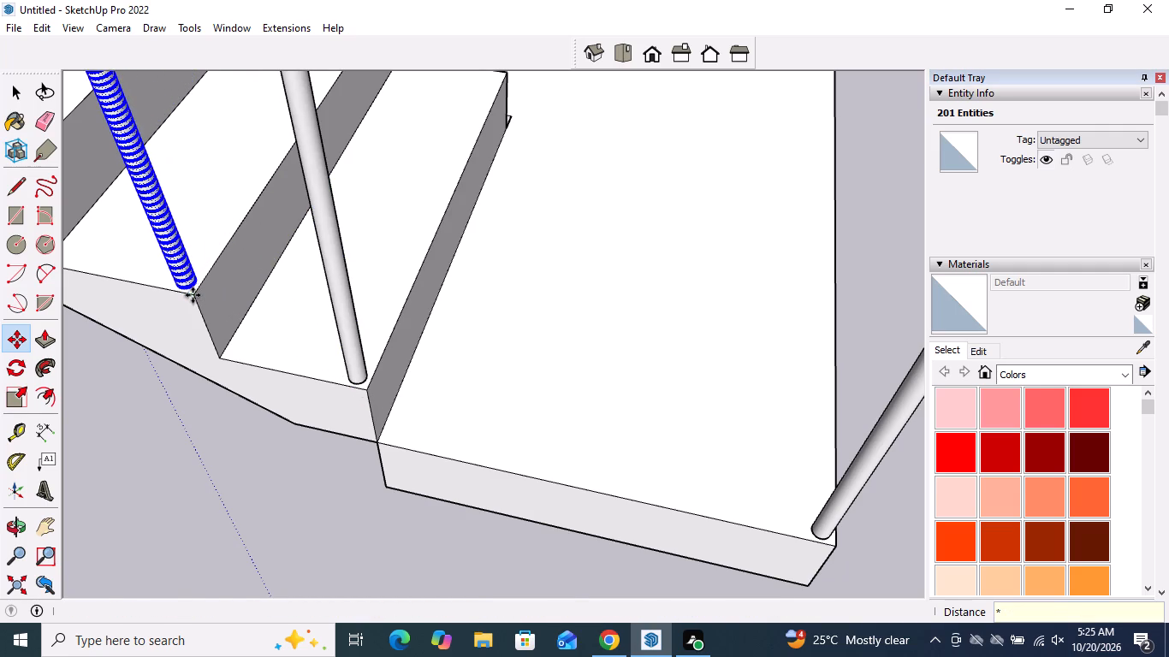
key(9)
key(Return)
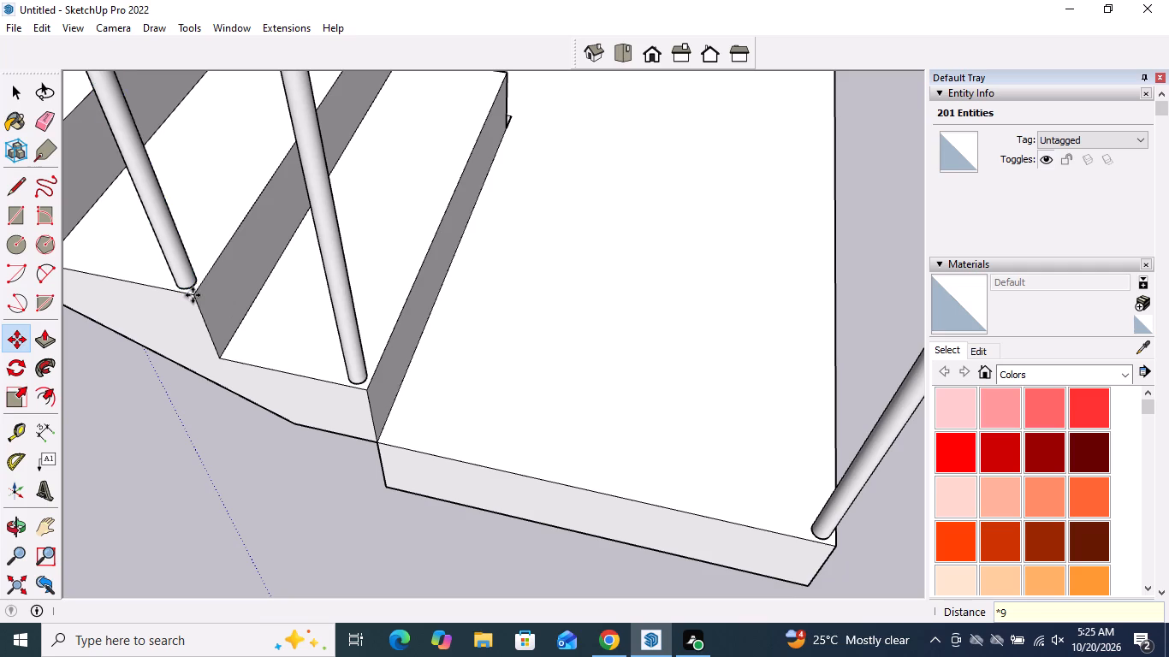
key(space)
Examine the post row along the upper flight and the staircase's remaining sides from several angles.
scroll(388, 323, down, 6)
scroll(928, 559, down, 5)
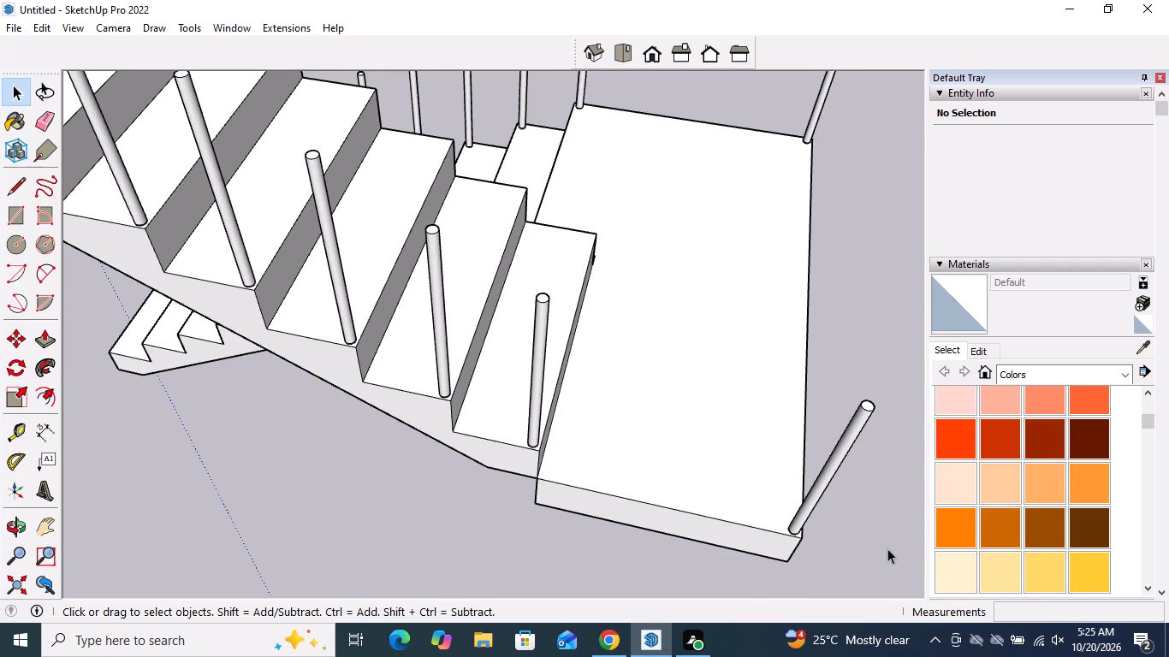
scroll(878, 543, down, 7)
scroll(783, 458, down, 2)
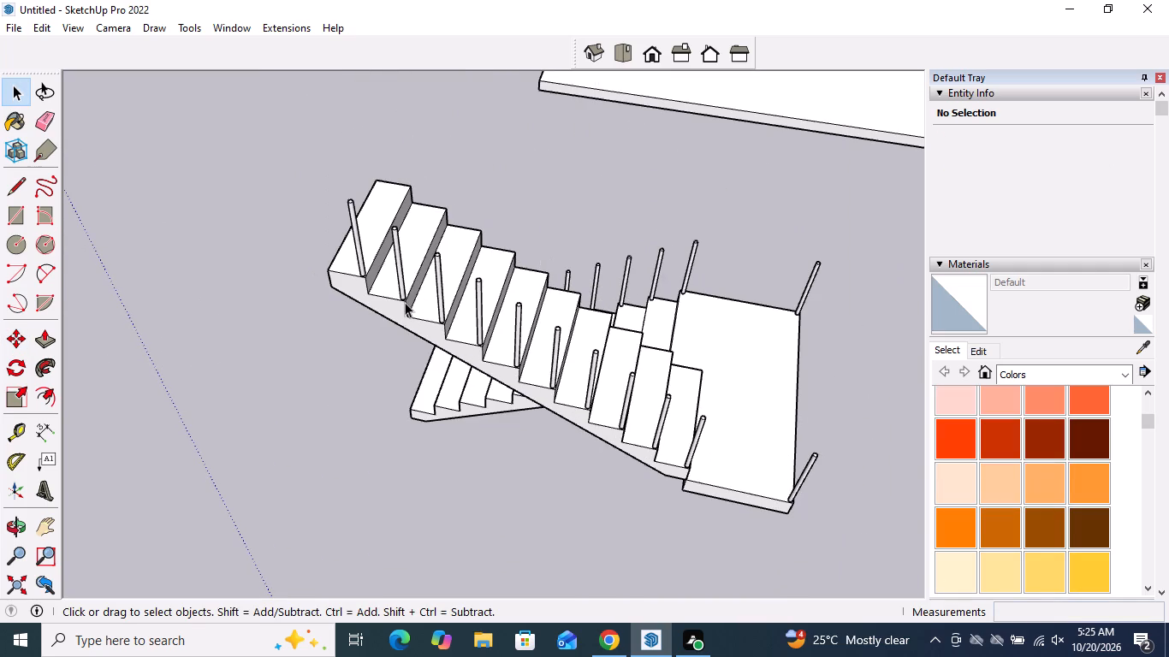
scroll(405, 302, up, 3)
middle_drag(405, 300, 615, 305)
scroll(449, 314, up, 4)
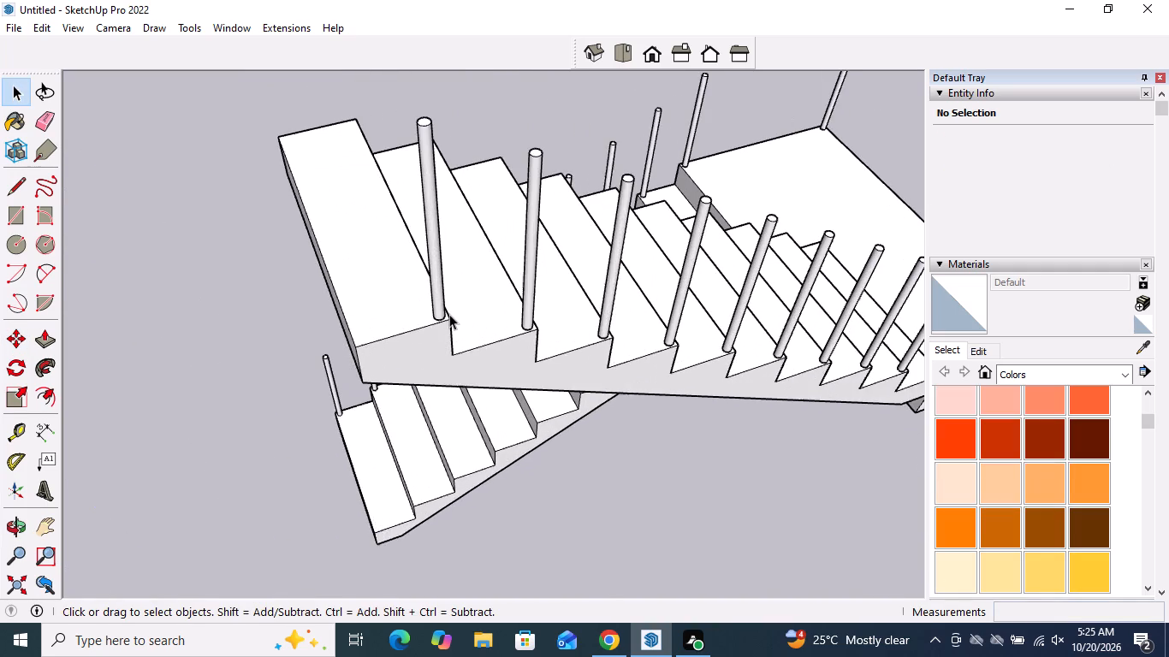
scroll(449, 314, up, 10)
middle_drag(414, 320, 713, 375)
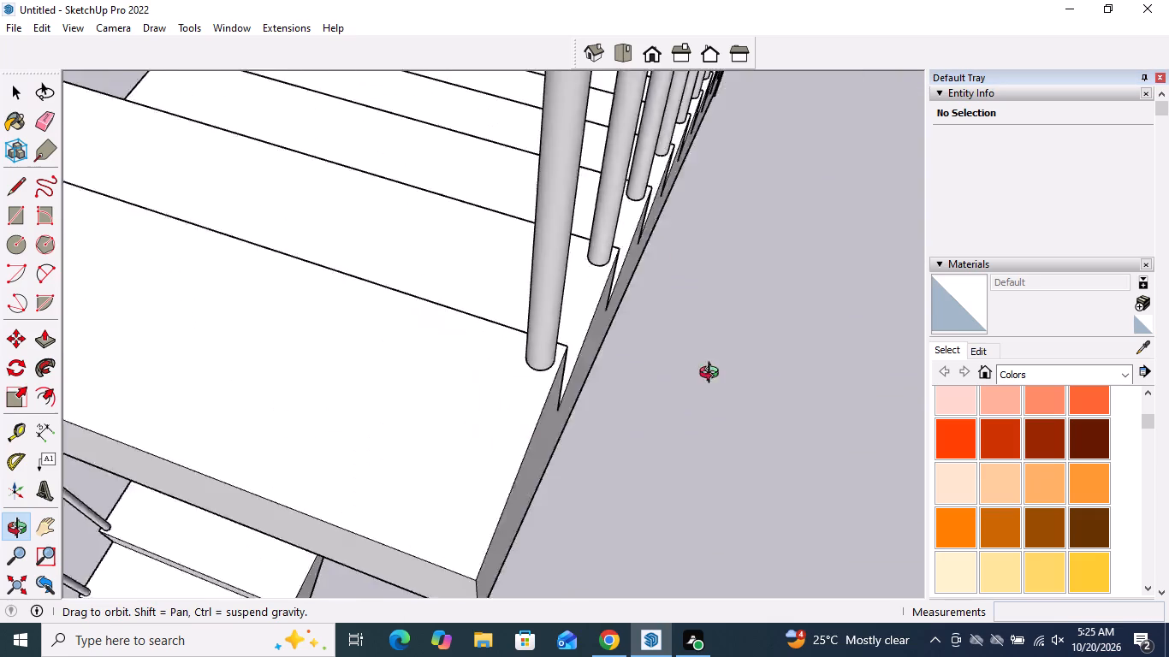
middle_drag(713, 375, 756, 376)
scroll(801, 357, down, 10)
middle_drag(589, 502, 590, 341)
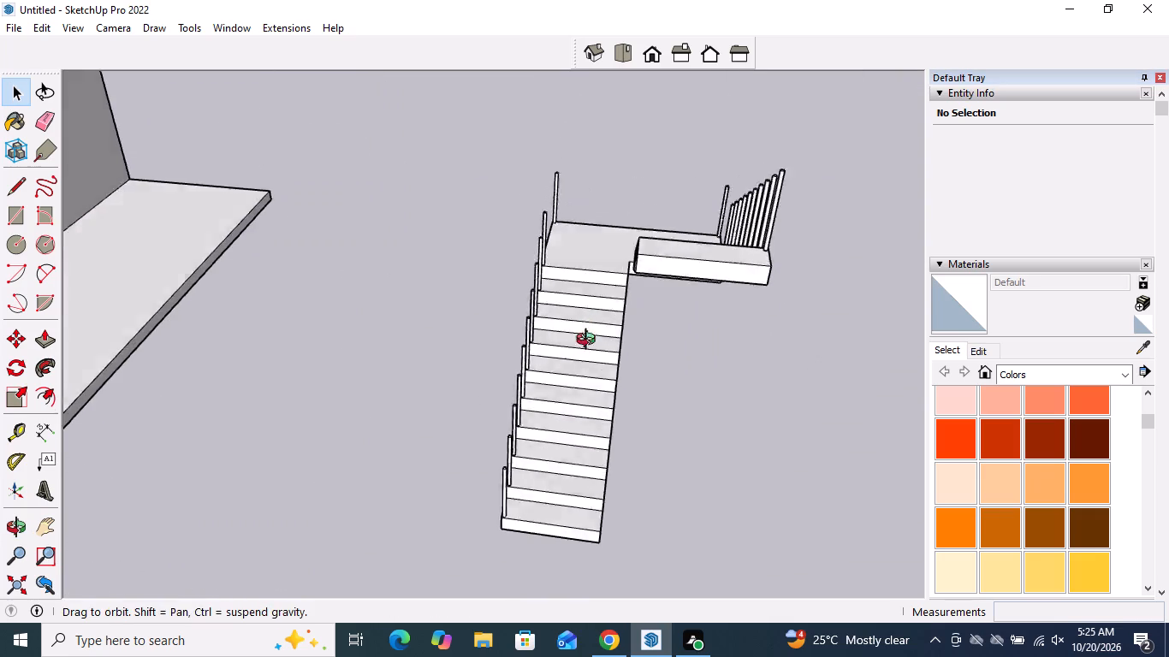
middle_drag(590, 341, 596, 320)
scroll(593, 373, up, 4)
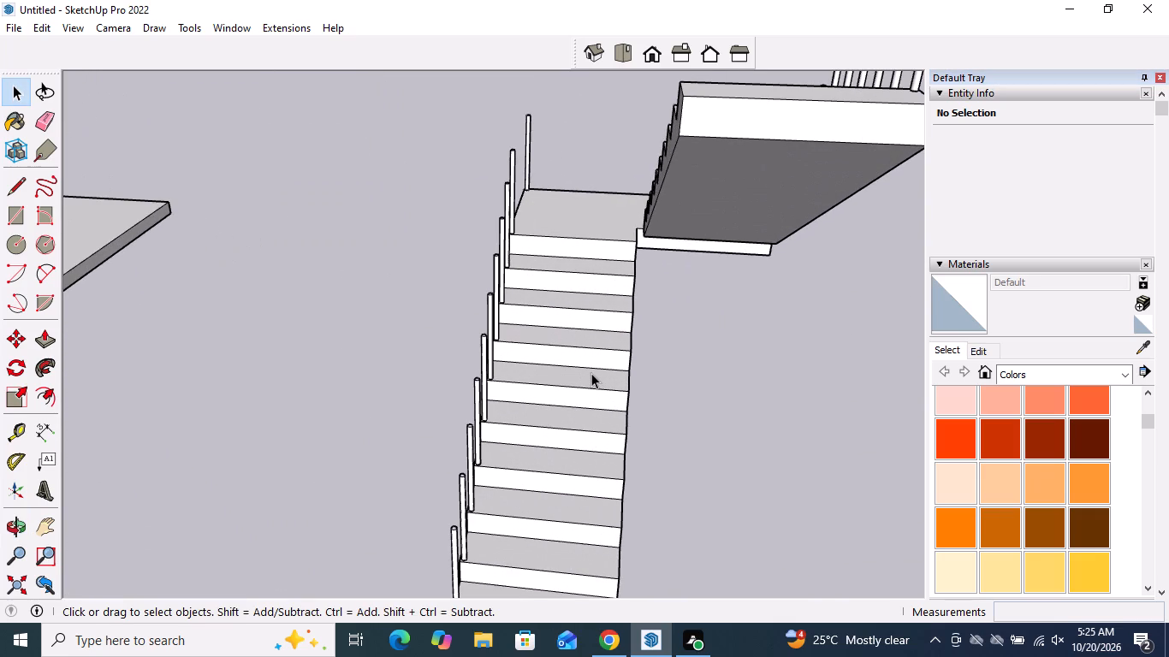
scroll(535, 294, down, 5)
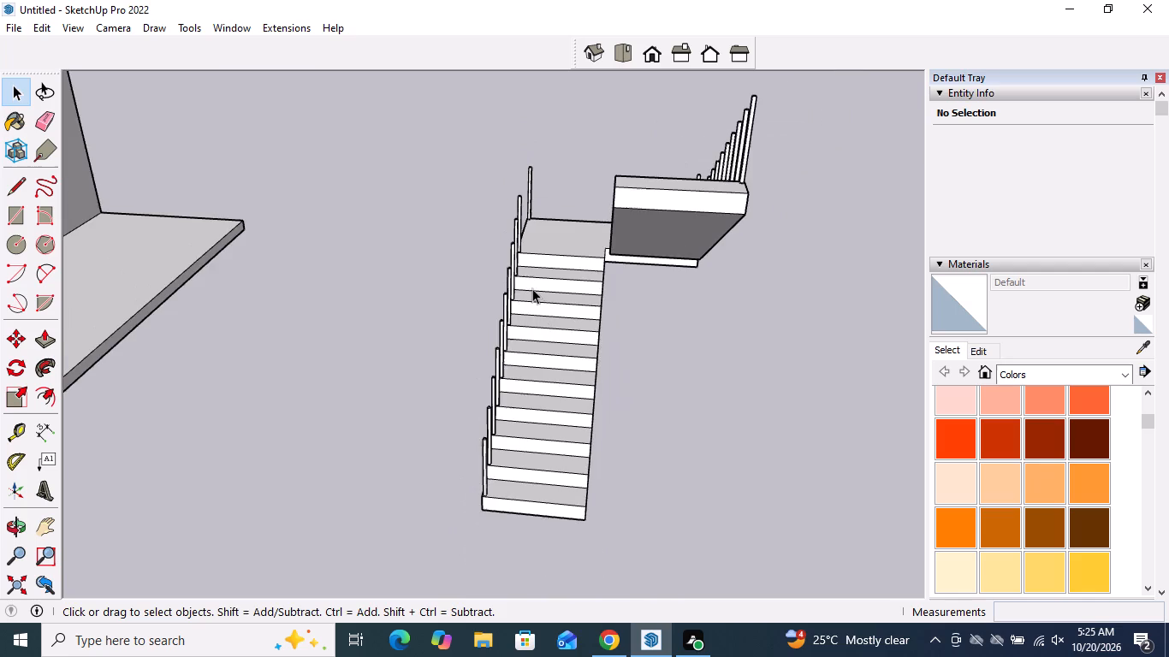
Select the post on the lower flight's bottom tread and copy it about 2' 10 1/4" along the front edge toward the opposite corner.
middle_drag(561, 380, 225, 394)
scroll(385, 488, up, 7)
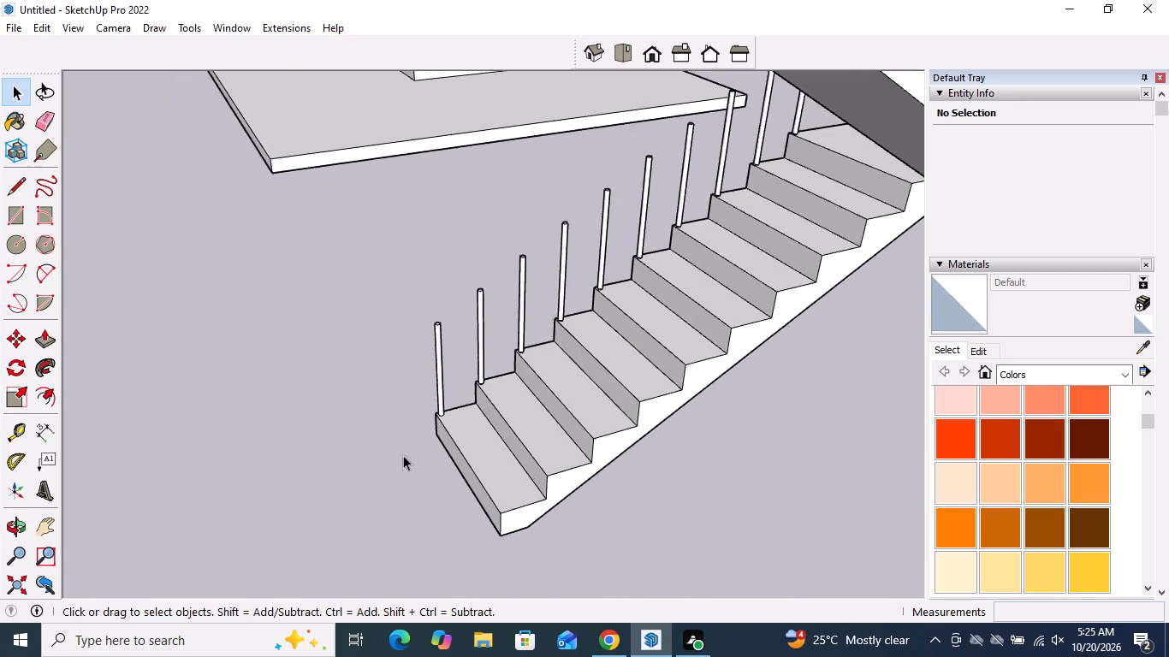
scroll(403, 455, up, 3)
middle_drag(409, 429, 700, 470)
scroll(459, 400, up, 5)
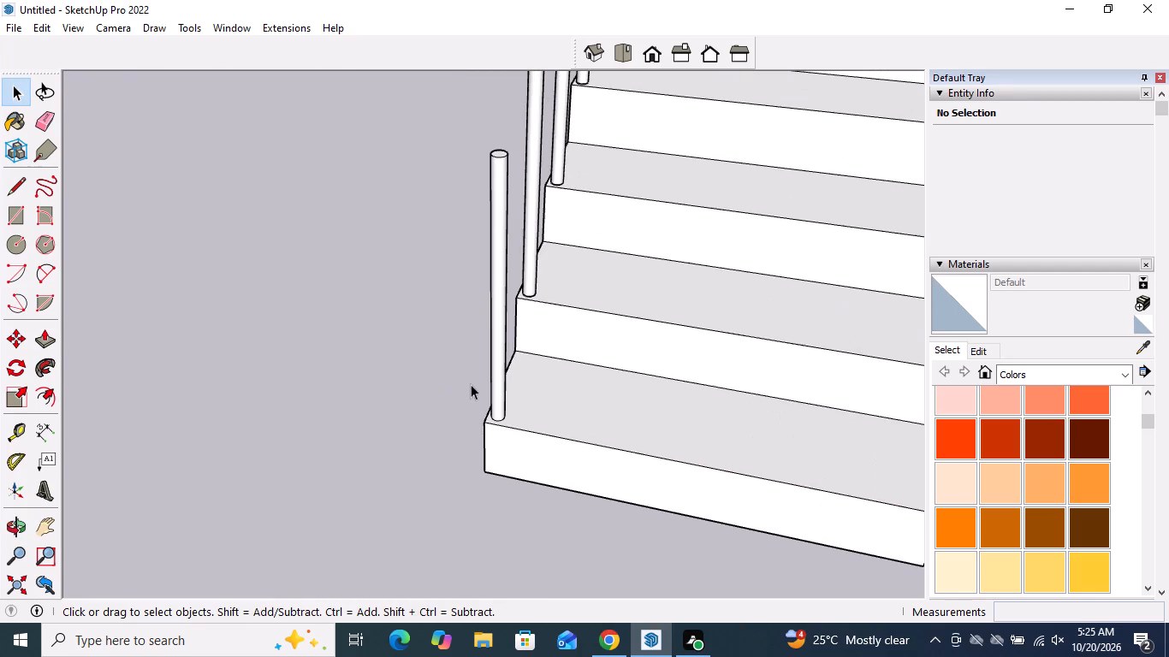
double_click(493, 355)
middle_drag(495, 292, 504, 458)
scroll(485, 274, up, 5)
ctrl+double_click(528, 269)
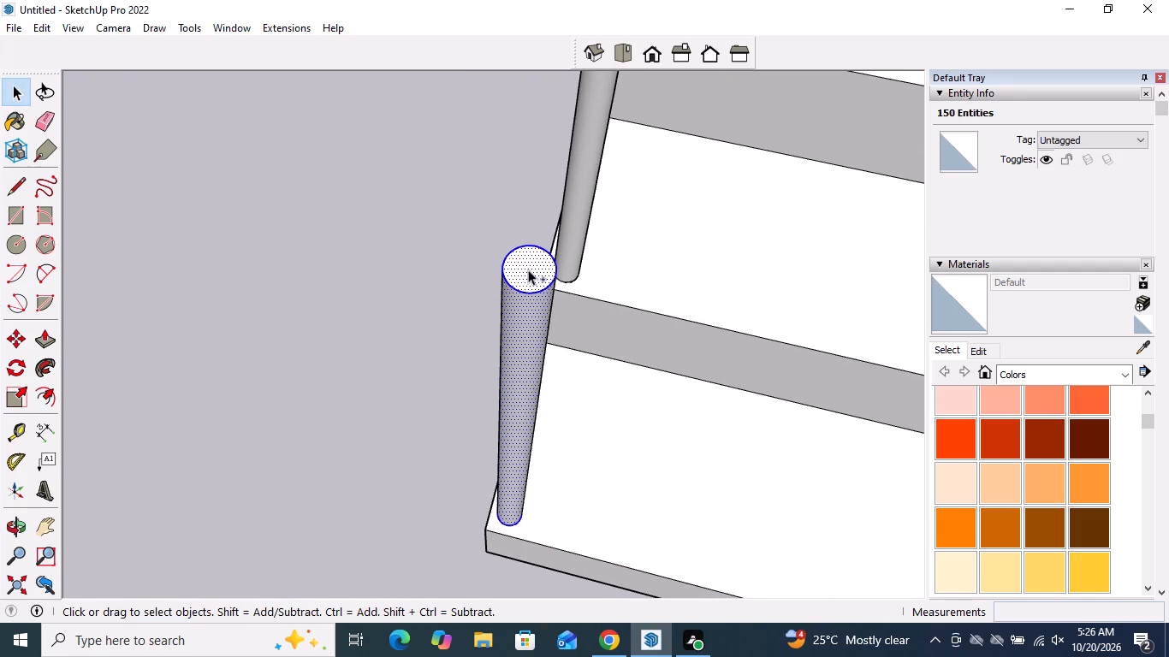
click(20, 346)
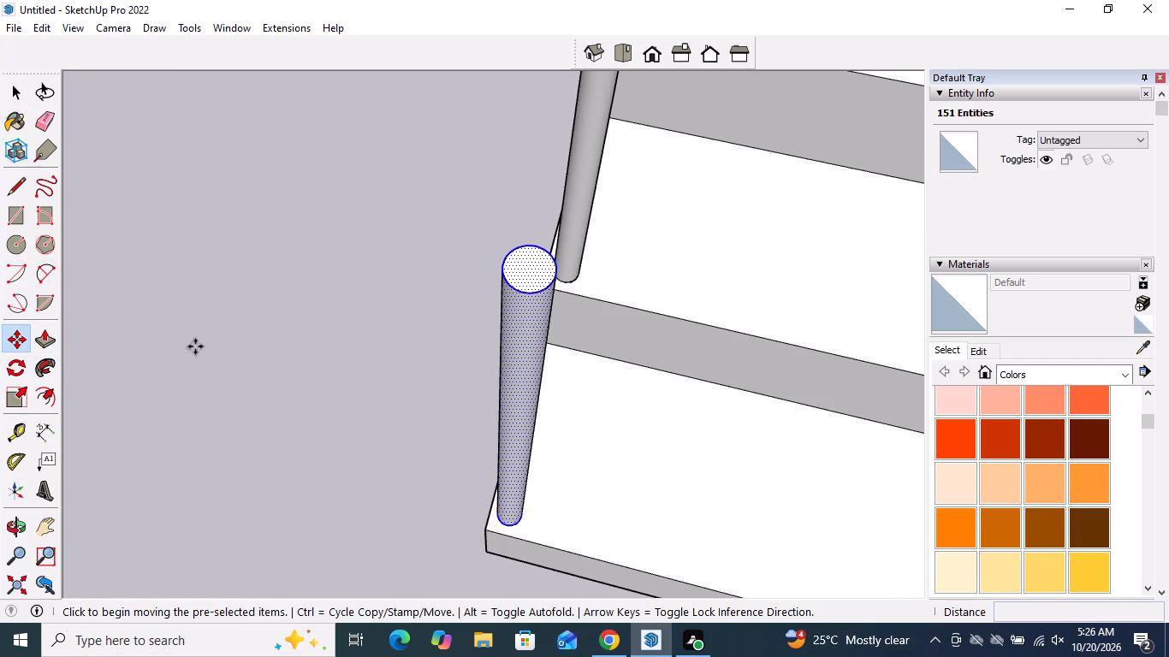
scroll(352, 340, down, 8)
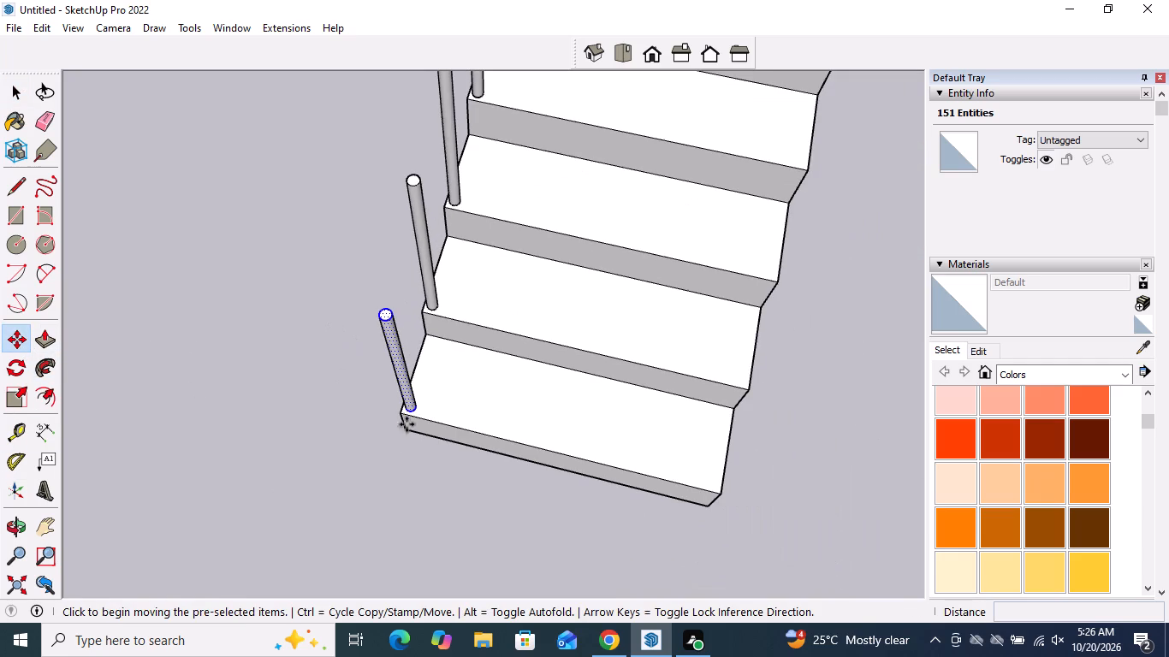
click(401, 413)
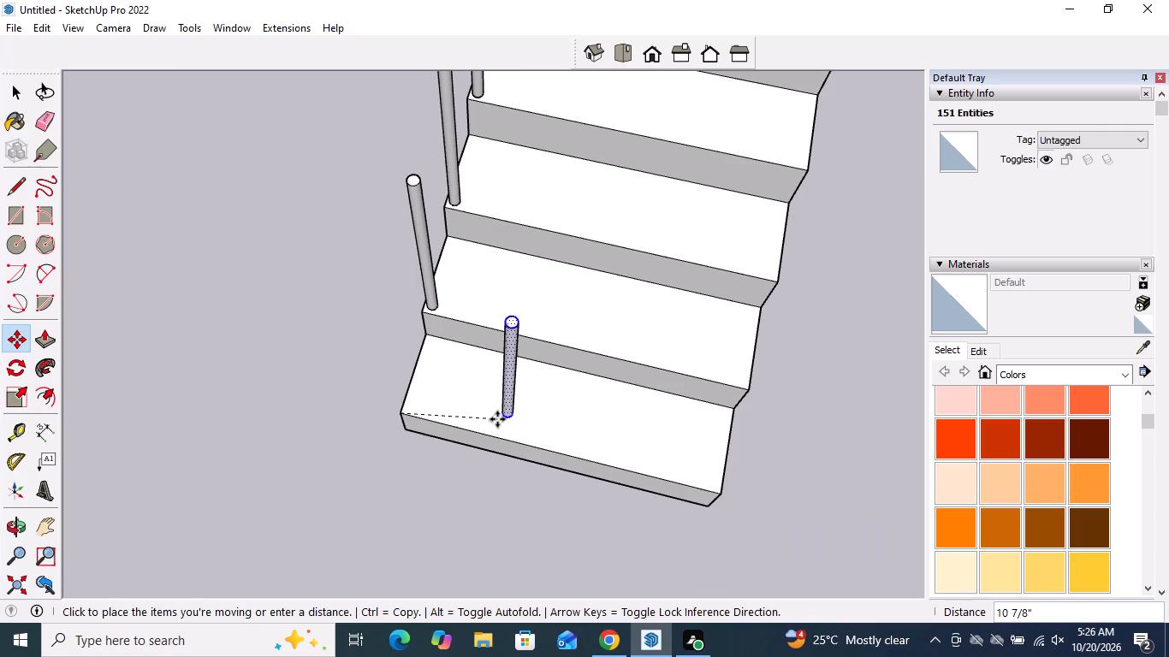
scroll(588, 463, up, 7)
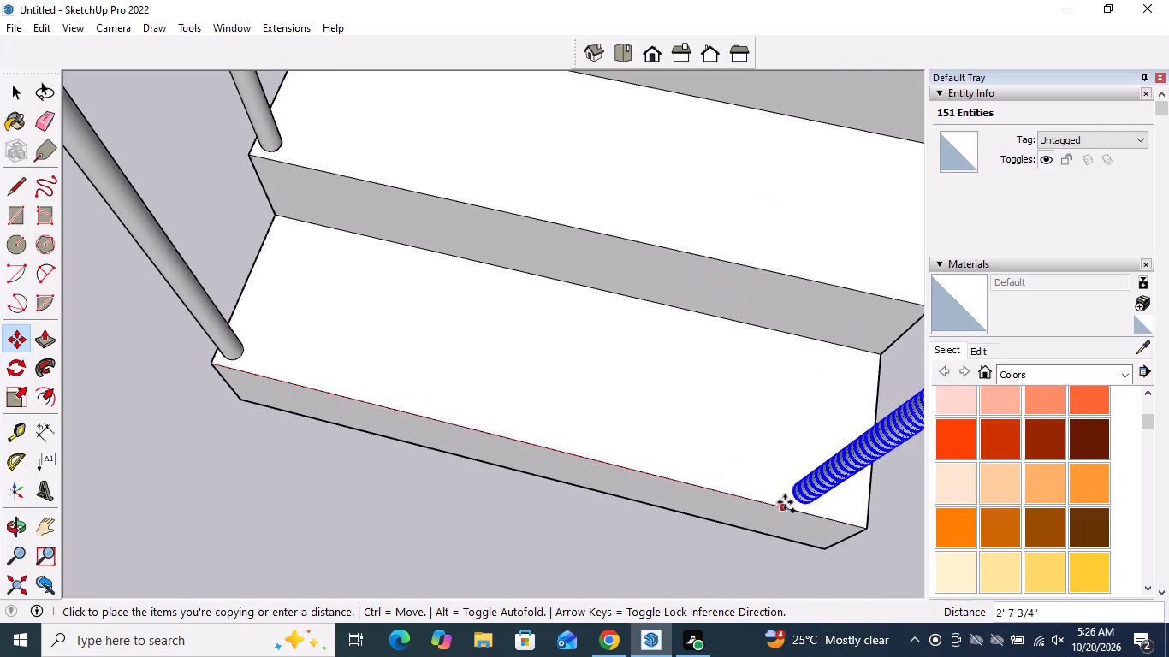
click(835, 522)
Move the copied bottom-tread post about 3/8" along the front edge, away from the tread's corner.
middle_drag(812, 520, 656, 449)
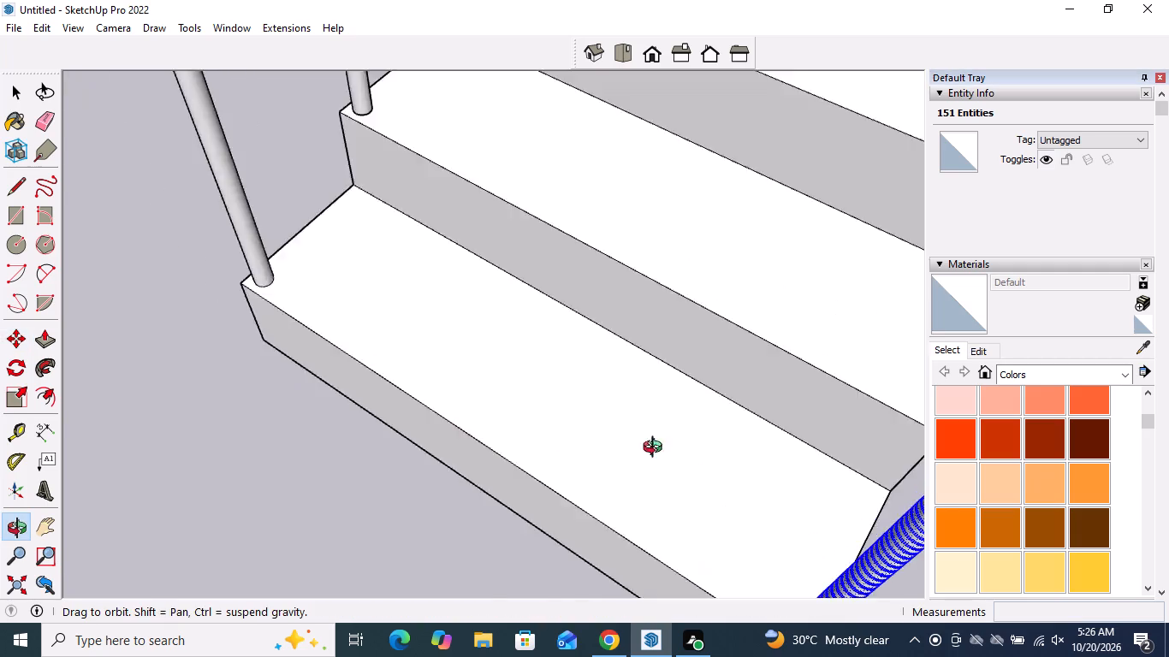
middle_drag(656, 449, 399, 365)
scroll(365, 331, down, 7)
scroll(414, 512, up, 5)
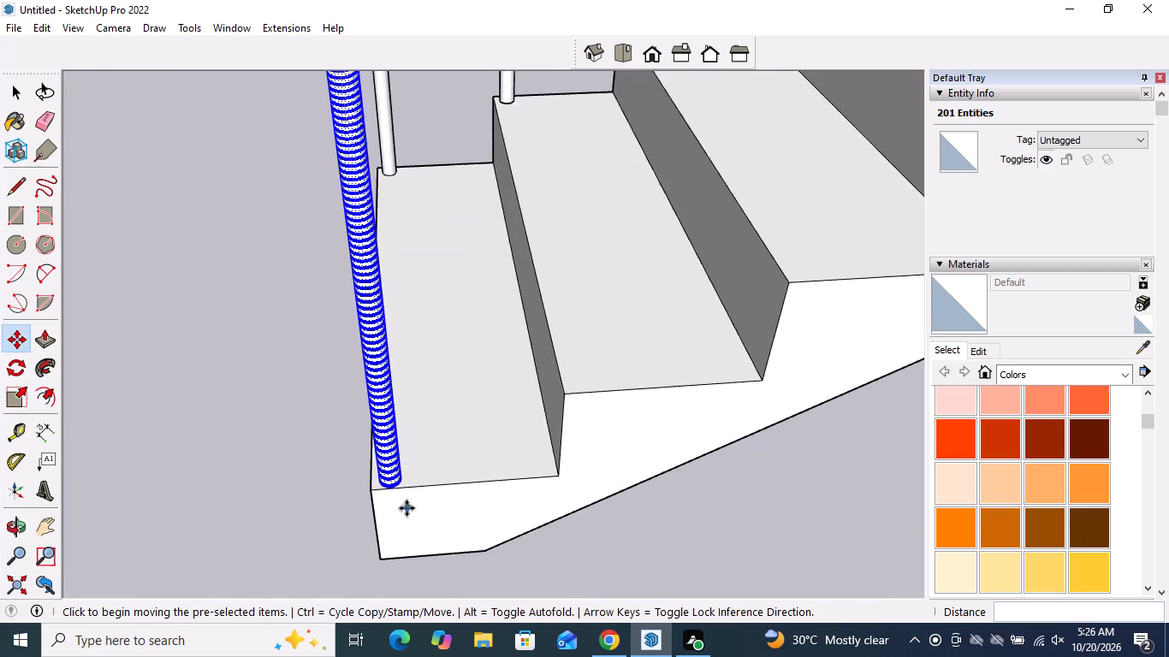
scroll(406, 508, up, 5)
middle_drag(377, 501, 691, 569)
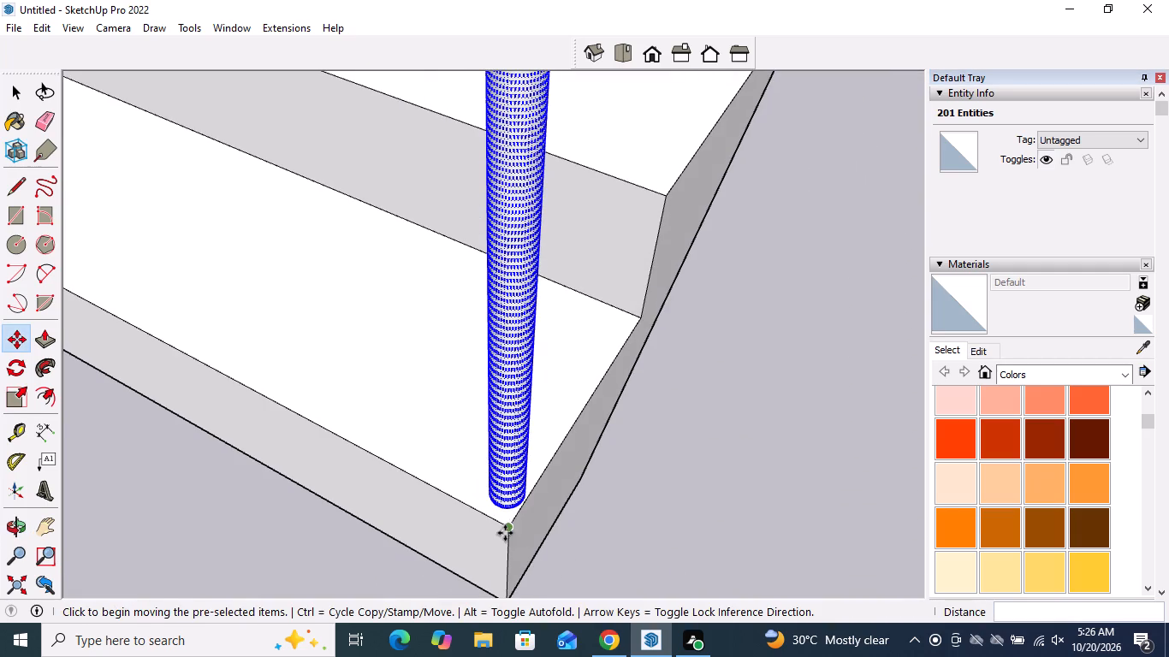
click(508, 528)
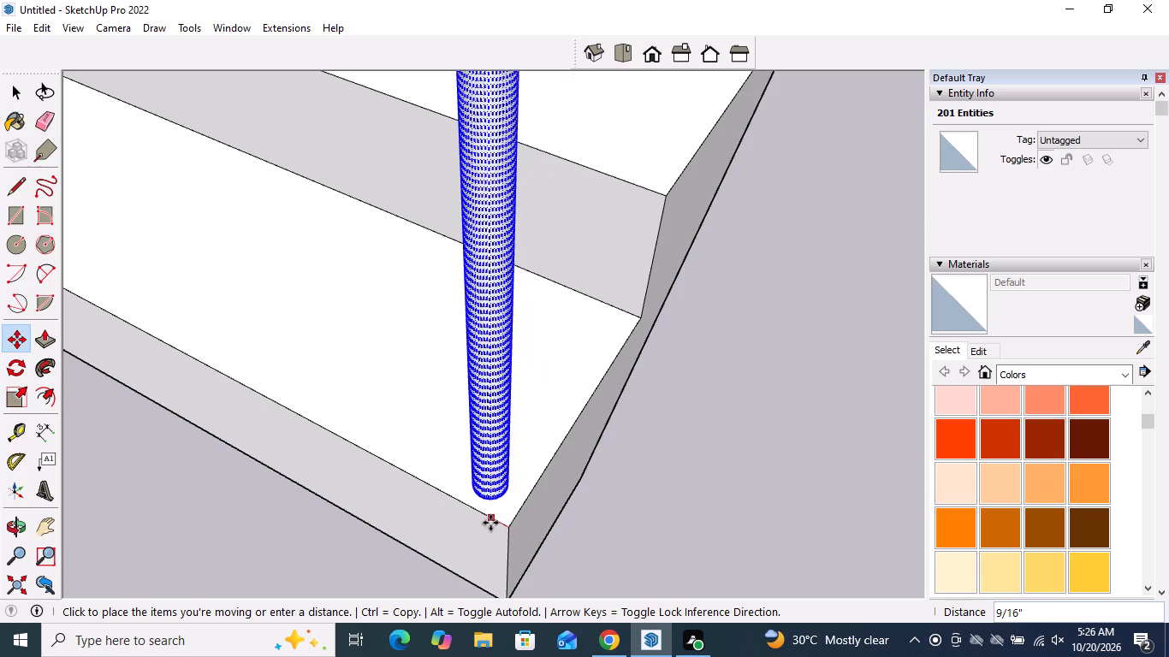
scroll(491, 523, up, 4)
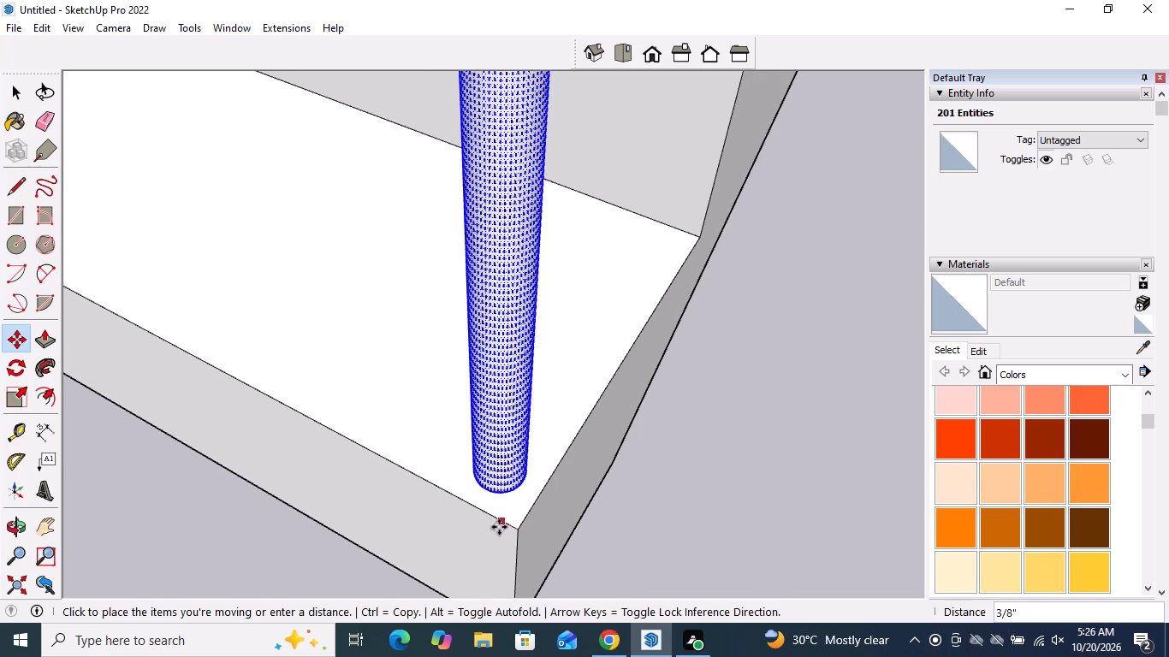
click(499, 527)
Copy this post about 11 11/16" to the next tread's matching corner and repeat it as 9 copies up the lower flight.
click(519, 531)
scroll(519, 531, down, 4)
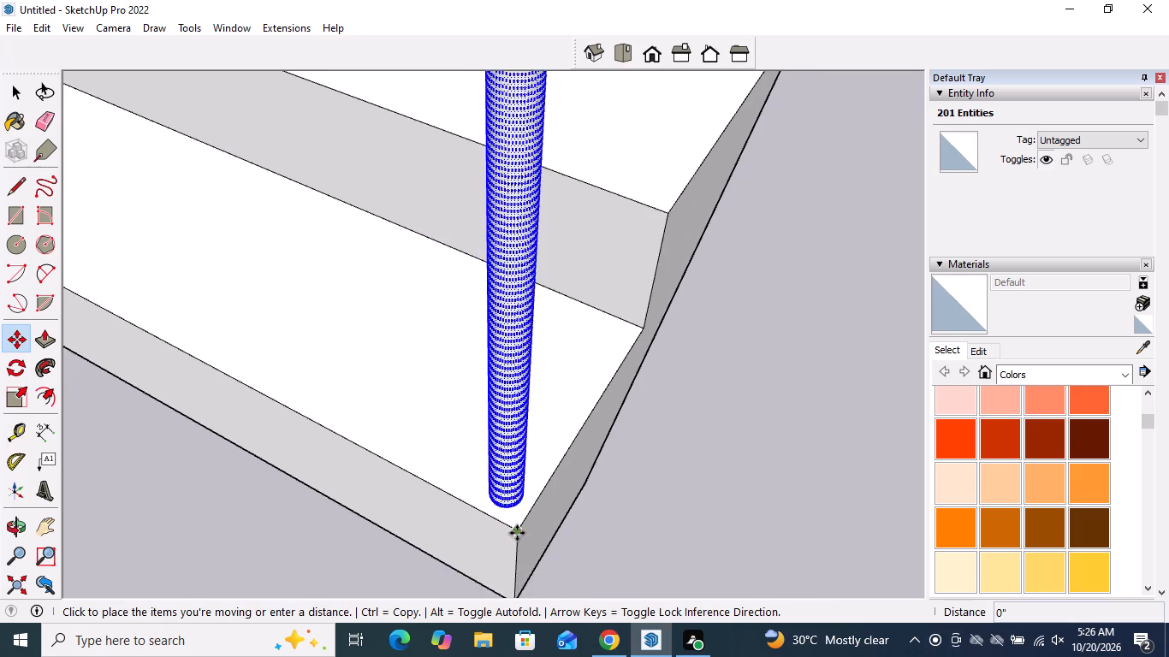
scroll(517, 533, down, 5)
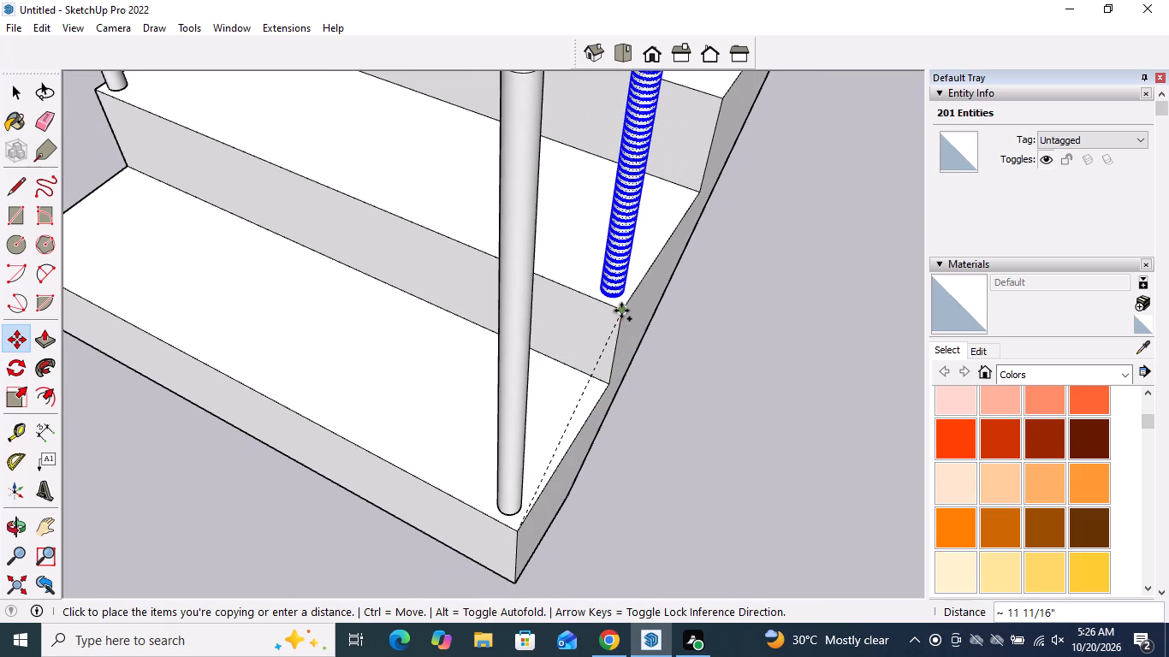
click(621, 310)
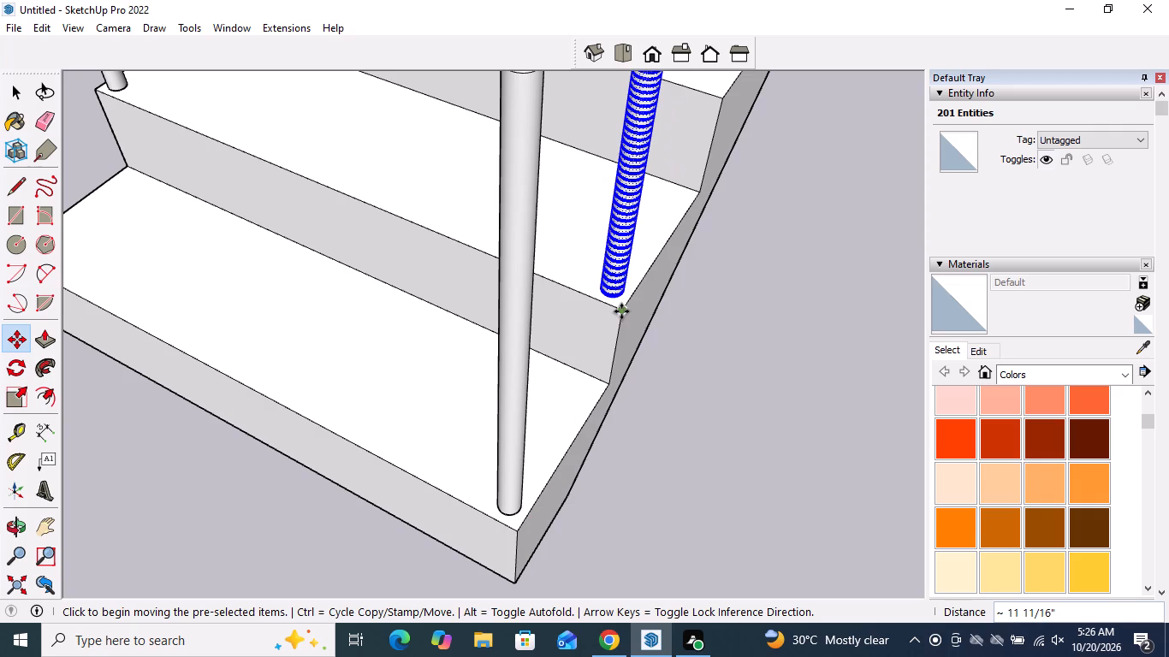
key(shift+asterisk)
key(9)
key(Return)
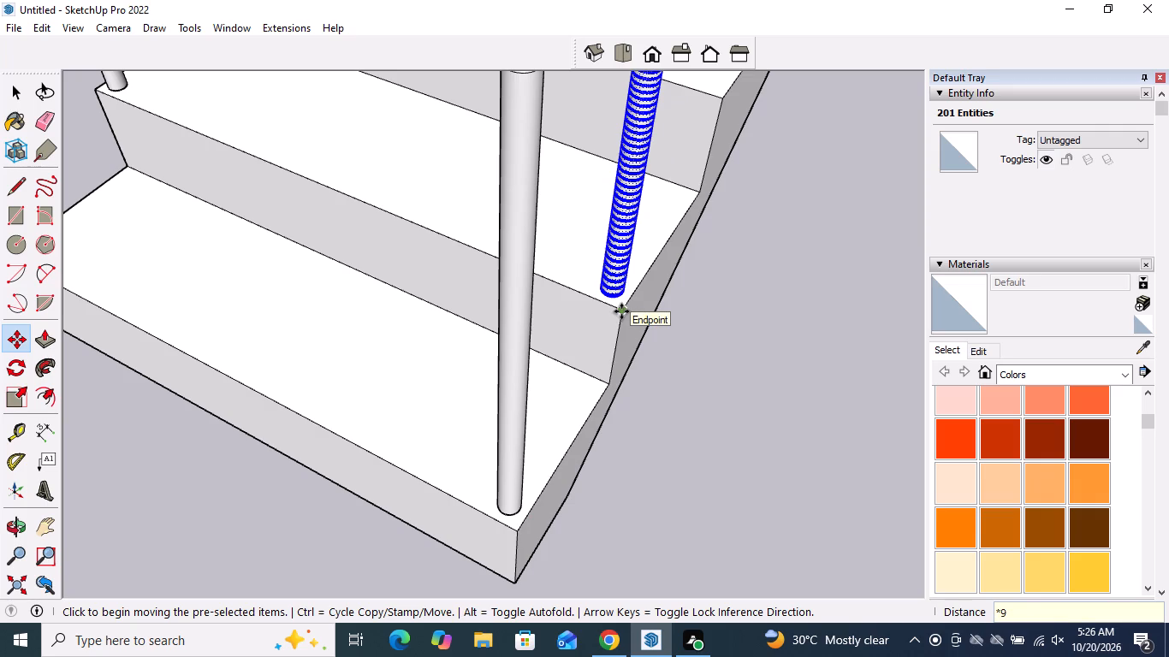
key(space)
Examine the post rows on both sides of the lower flight and around the landing and upper flight.
scroll(619, 318, down, 7)
scroll(546, 435, down, 4)
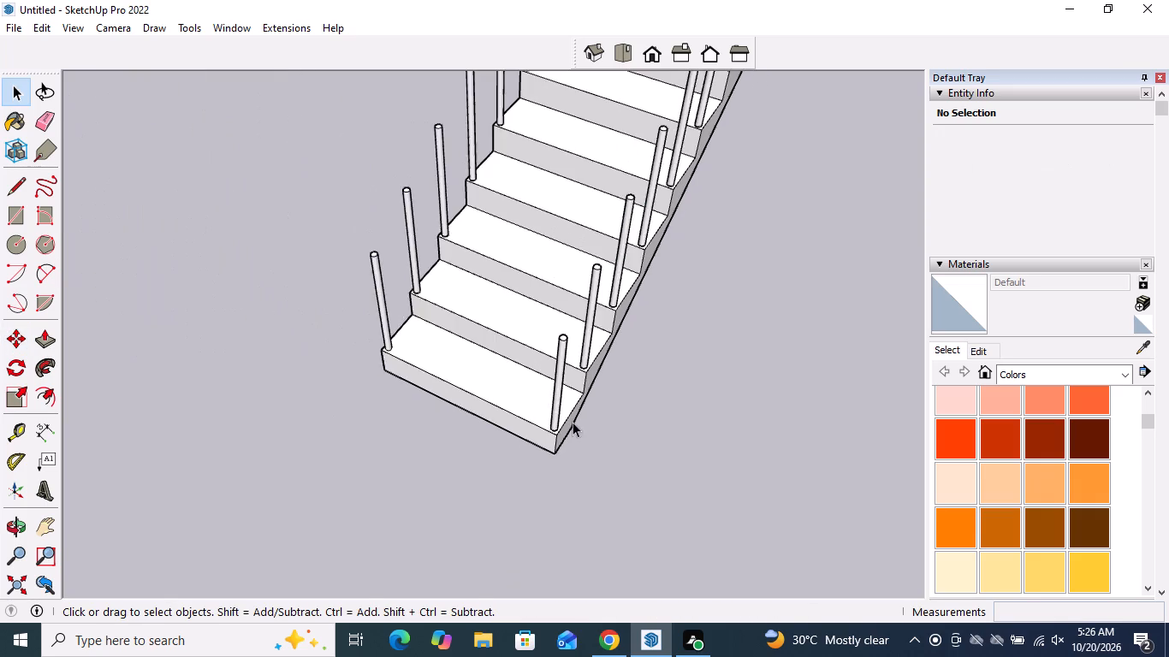
scroll(573, 422, down, 7)
scroll(636, 367, down, 5)
middle_drag(535, 285, 864, 323)
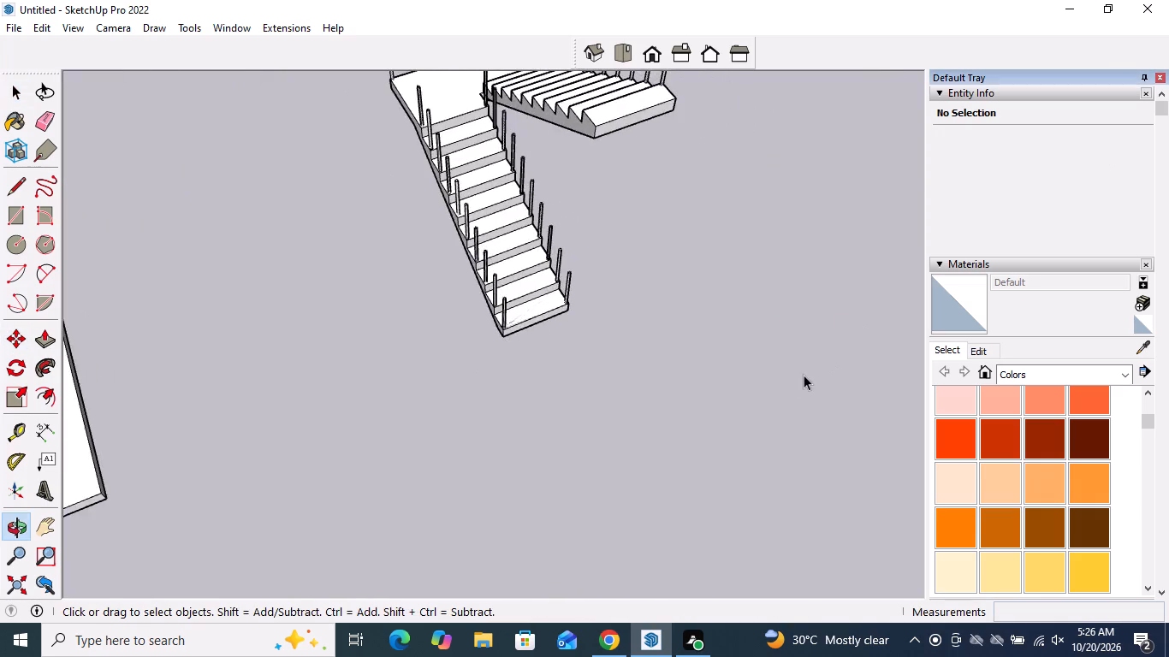
scroll(798, 379, down, 9)
scroll(587, 184, up, 6)
scroll(656, 263, up, 4)
middle_drag(659, 262, 774, 292)
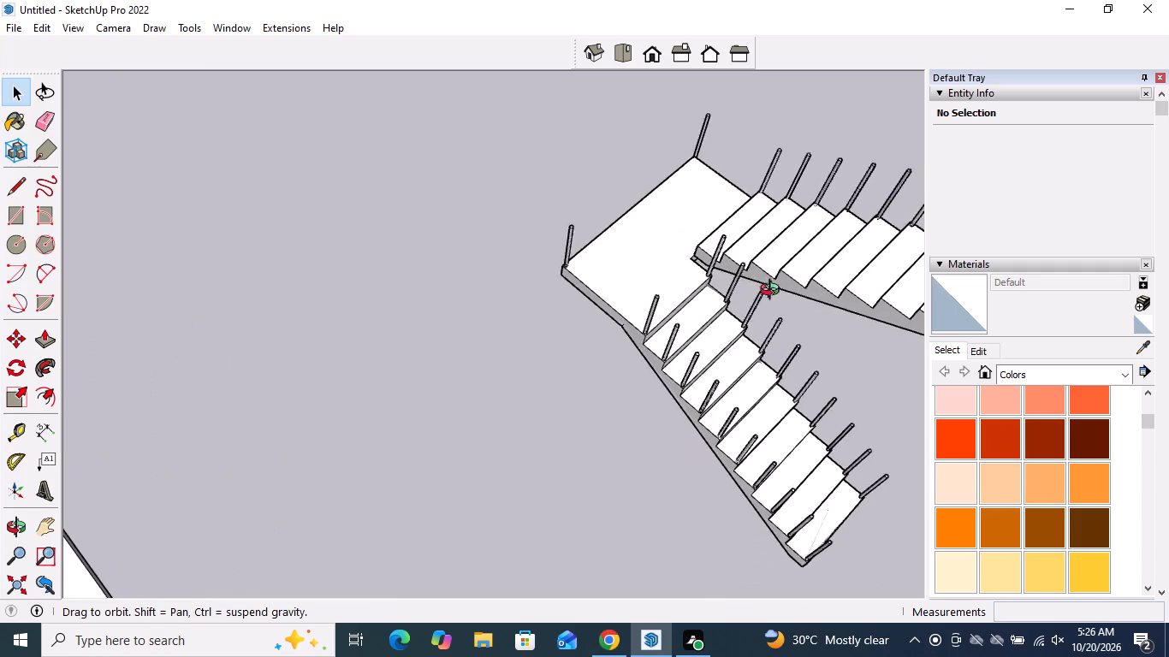
Examine the landing and the post rows where the lower and upper flights meet it.
middle_drag(774, 292, 923, 233)
scroll(636, 151, up, 9)
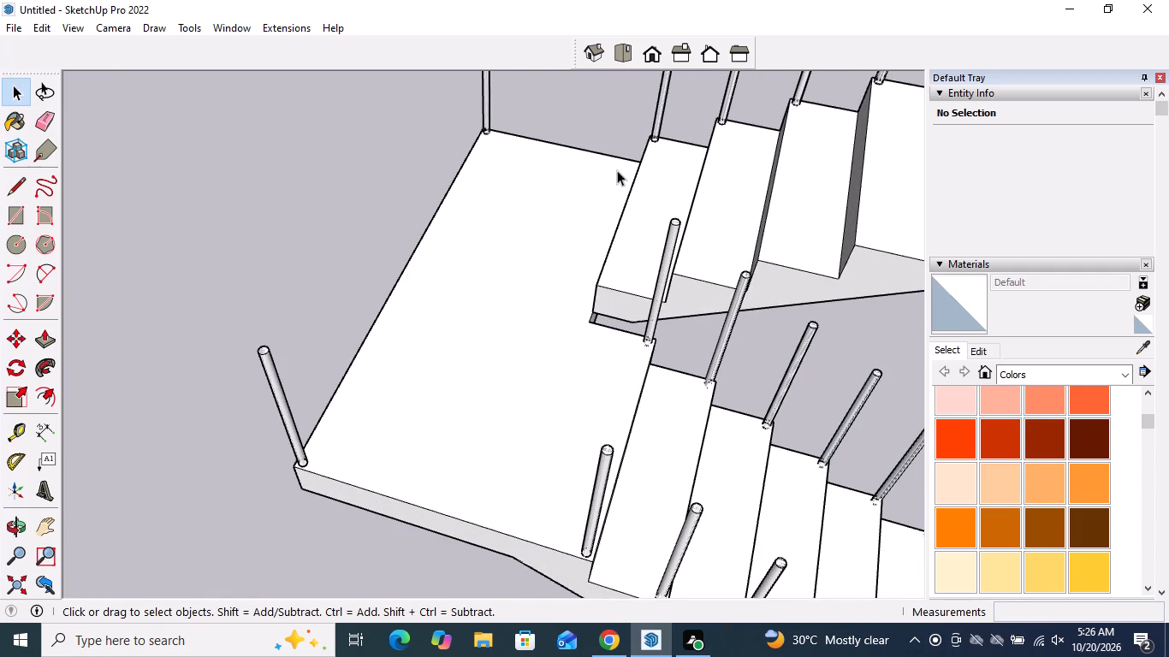
scroll(607, 267, down, 2)
middle_drag(600, 272, 716, 239)
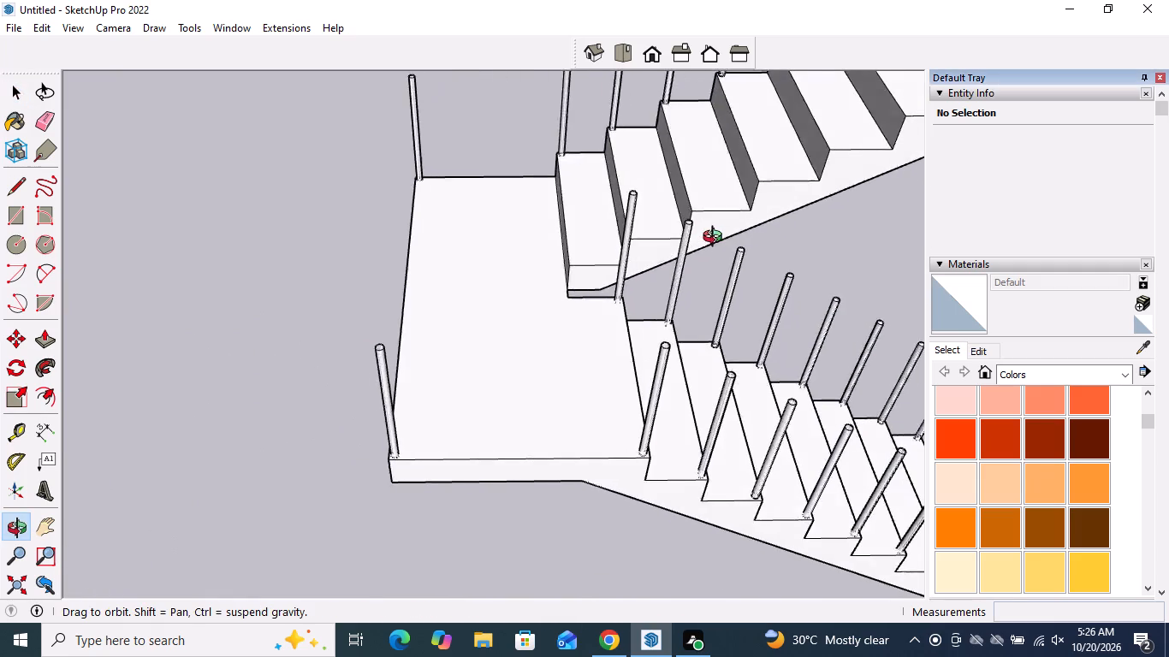
middle_drag(716, 239, 746, 235)
scroll(565, 256, up, 4)
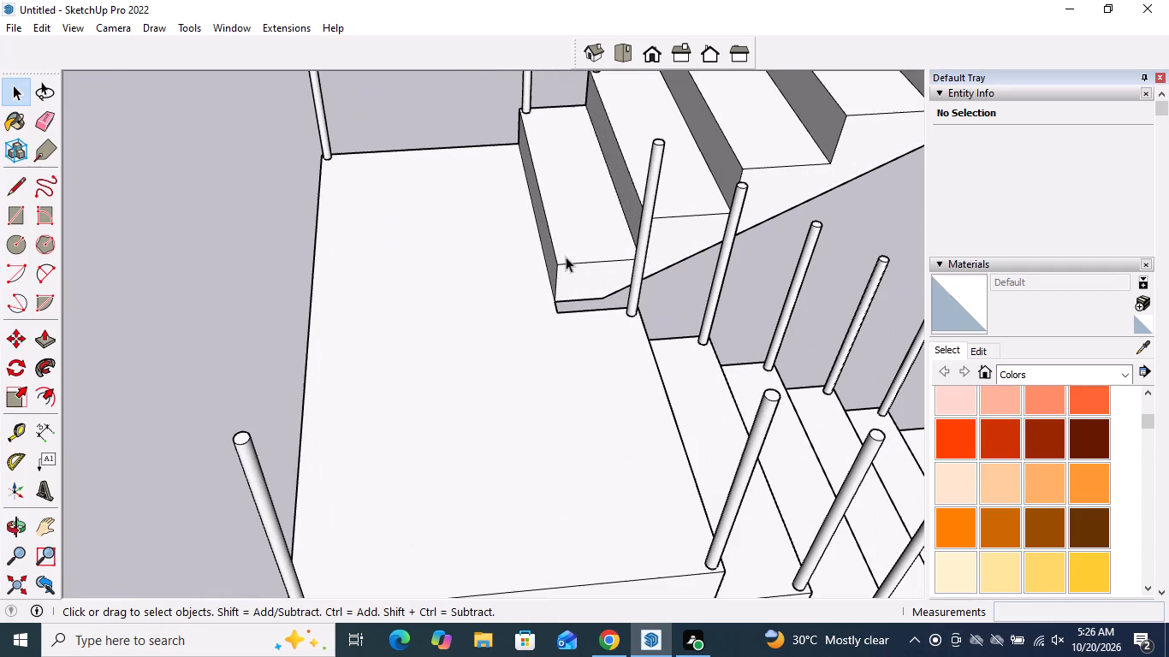
scroll(566, 257, up, 4)
scroll(566, 257, down, 8)
middle_drag(565, 257, 874, 273)
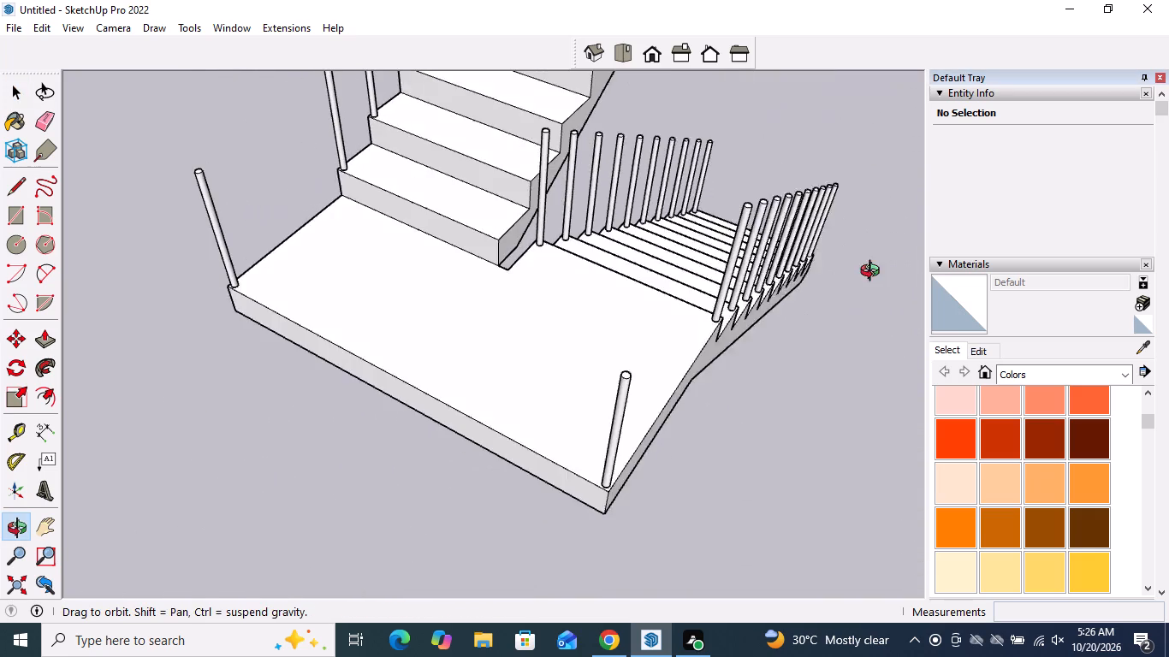
middle_drag(874, 273, 876, 273)
scroll(465, 192, up, 5)
Select the post at the landing's inner corner atop the lower flight and copy it about 8 5/8" along the landing's inner edge toward the upper flight's first riser.
double_click(590, 194)
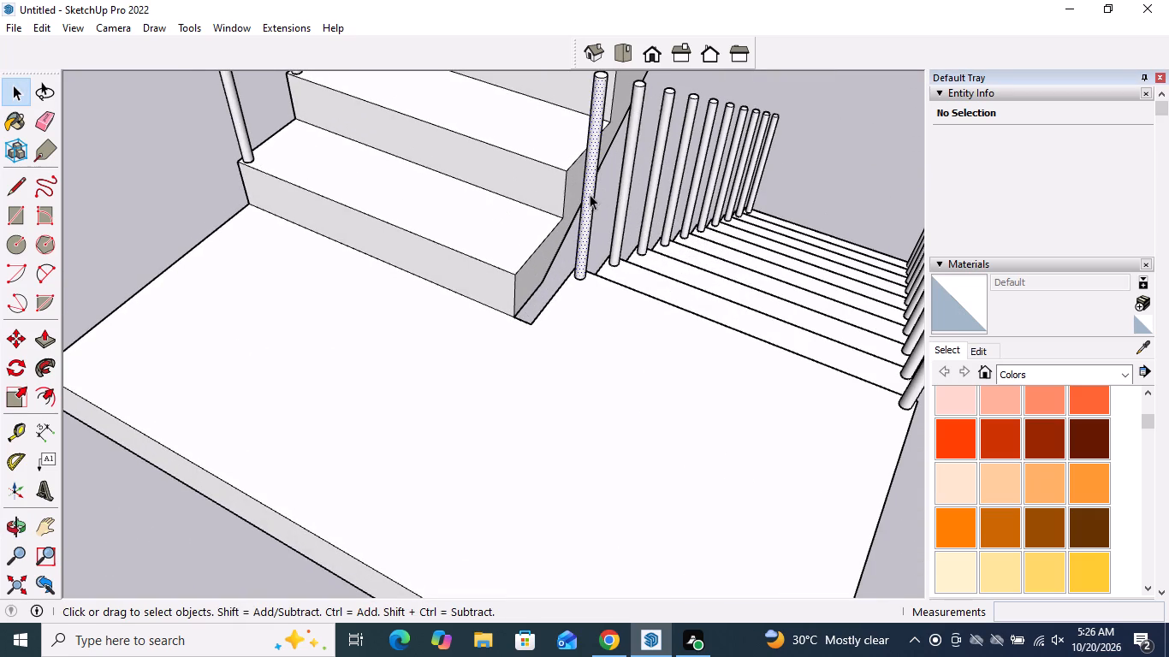
middle_drag(610, 251, 643, 423)
scroll(644, 386, up, 5)
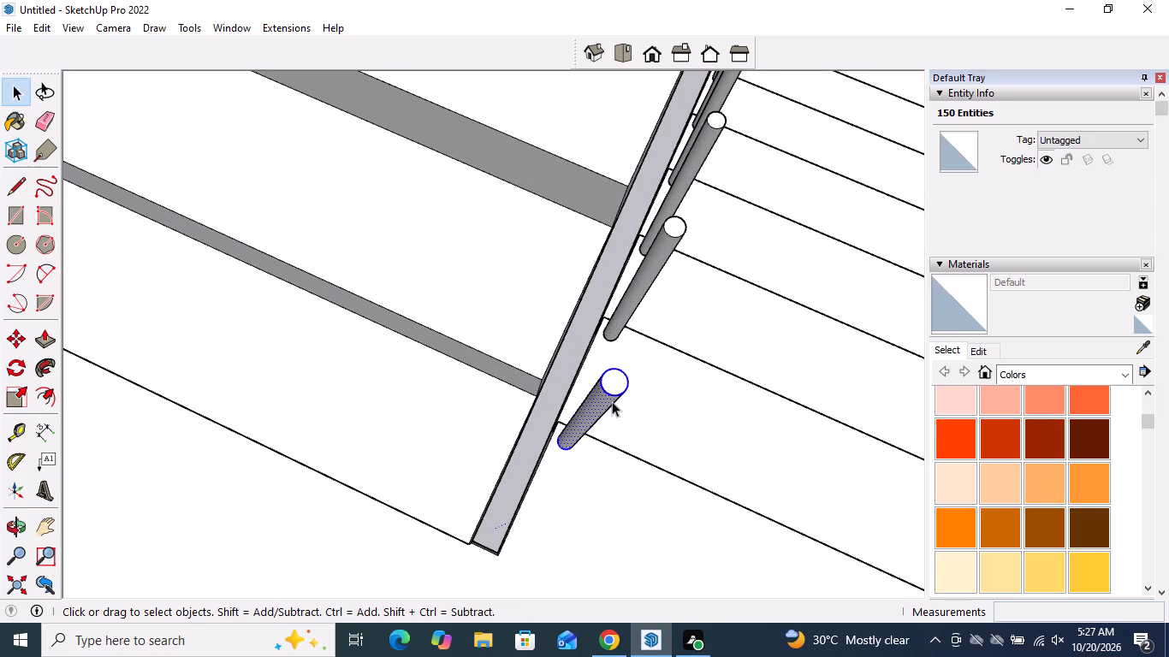
ctrl+double_click(607, 382)
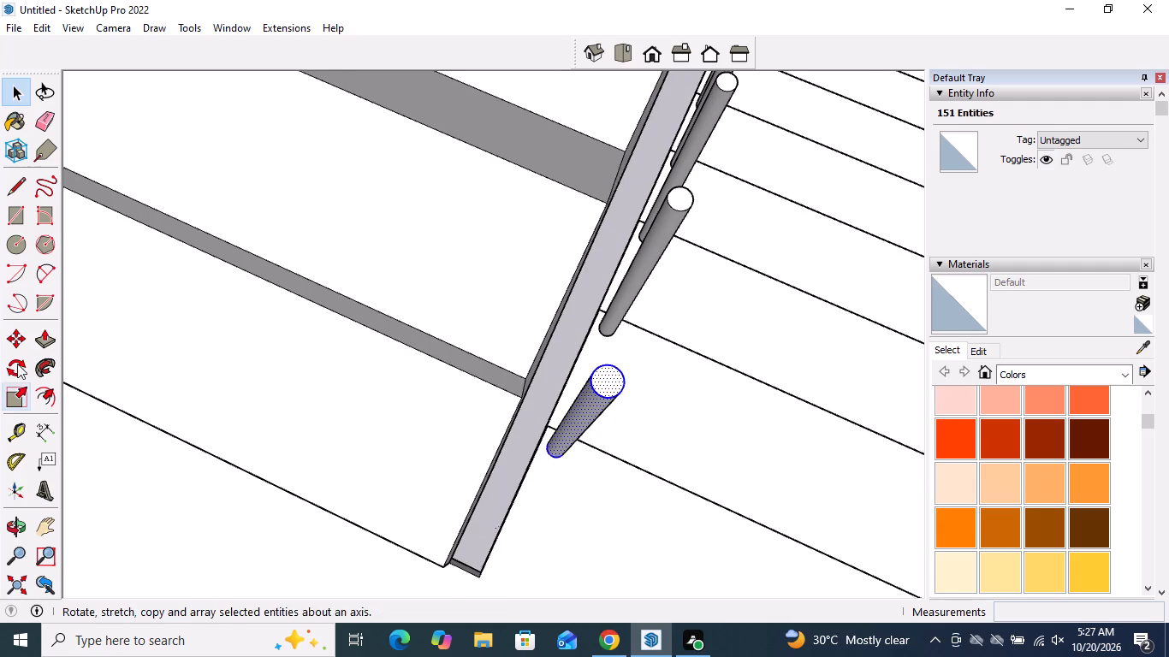
click(21, 344)
scroll(420, 163, down, 5)
middle_drag(491, 335, 458, 210)
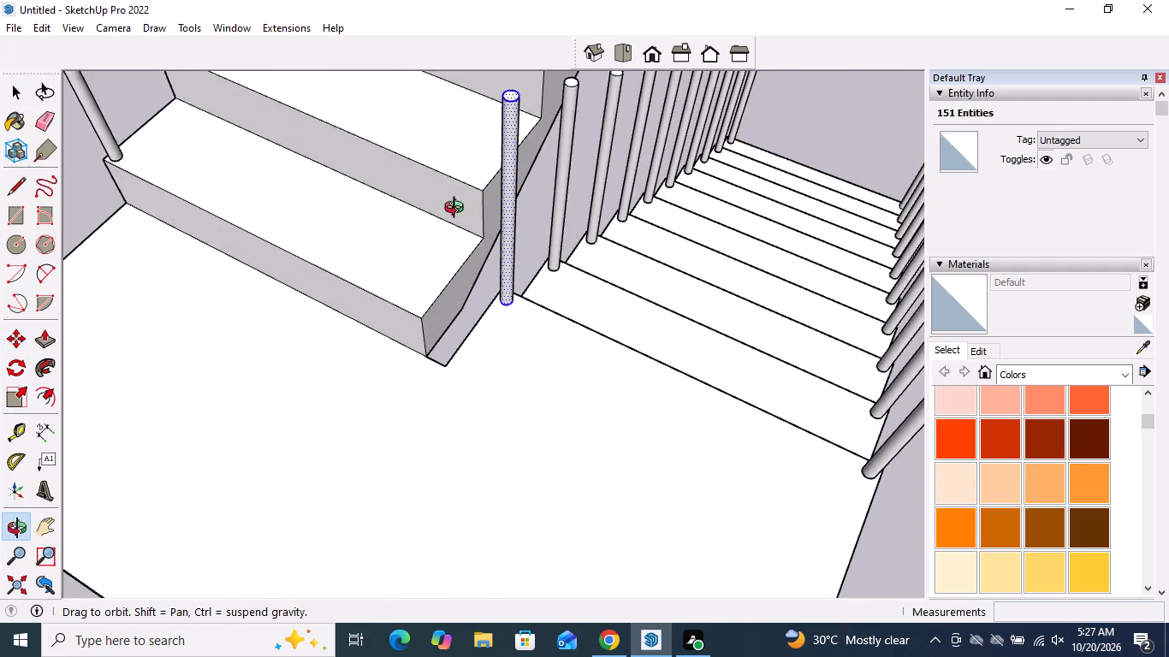
middle_drag(458, 210, 458, 205)
scroll(546, 332, up, 4)
middle_drag(468, 281, 479, 281)
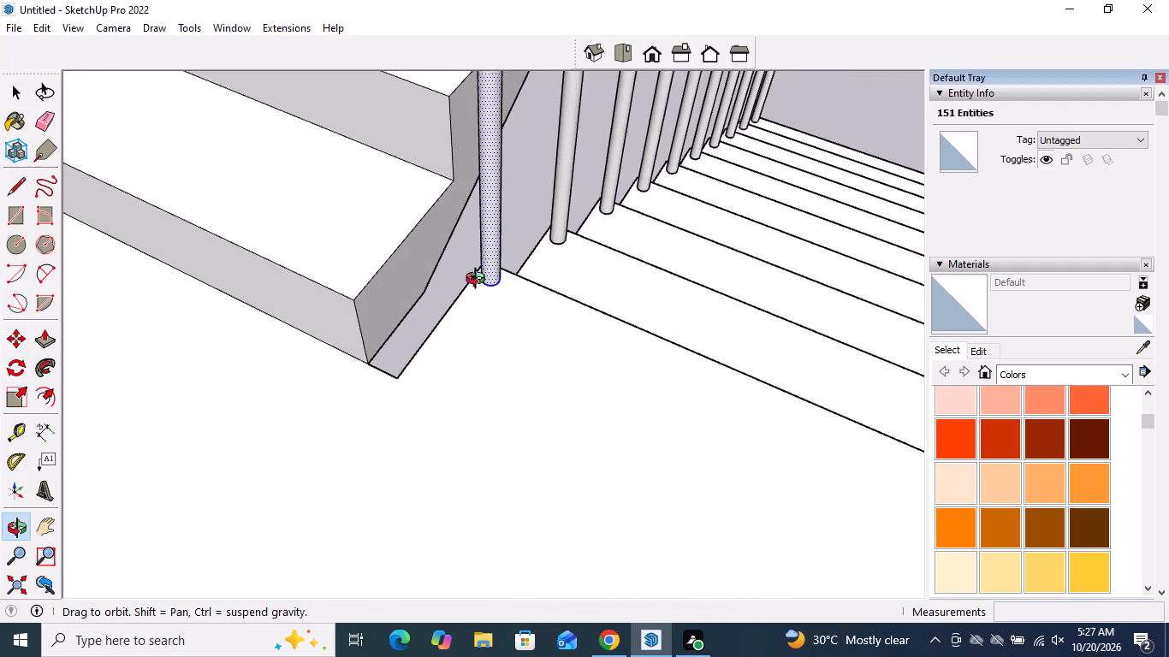
middle_drag(479, 281, 600, 277)
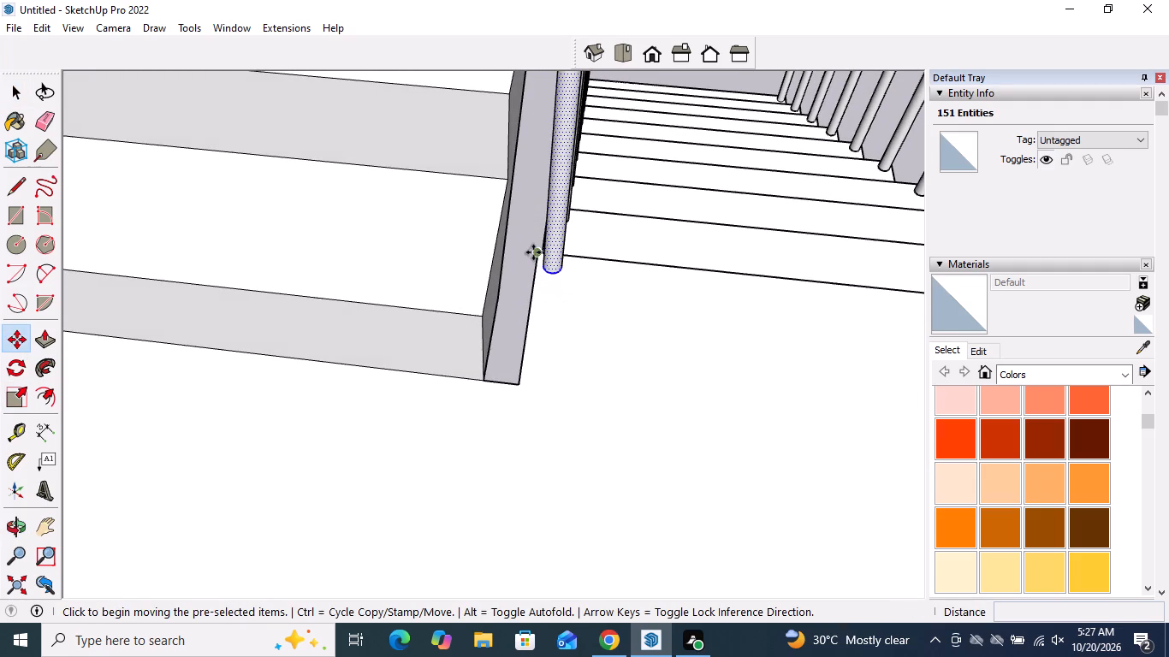
click(536, 252)
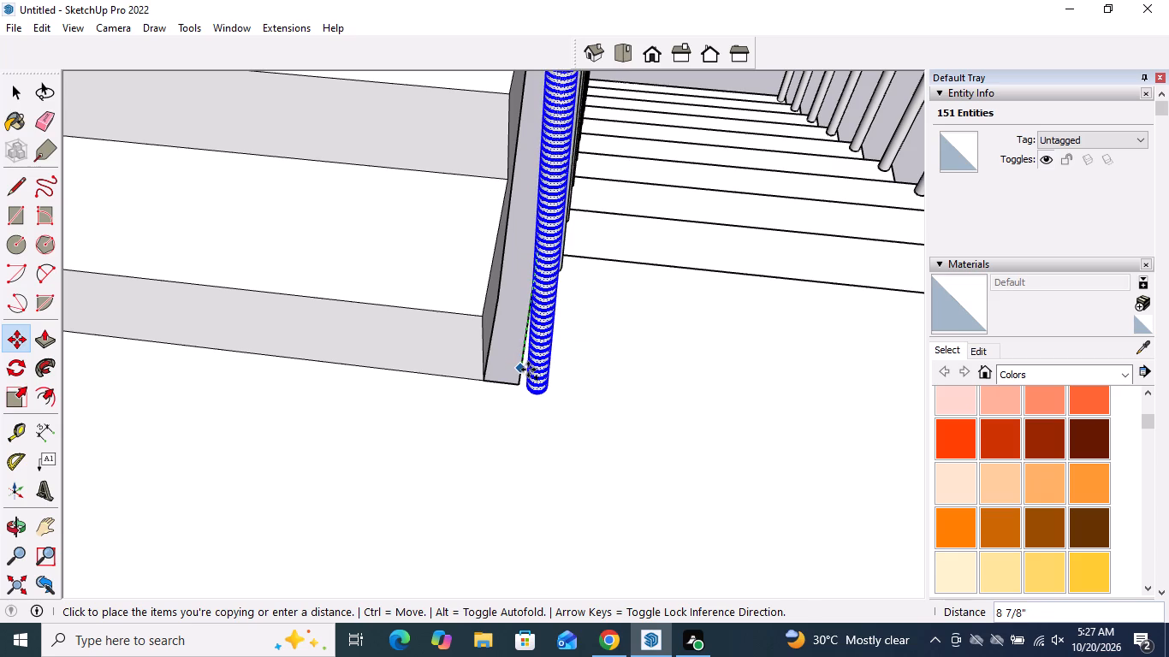
click(529, 365)
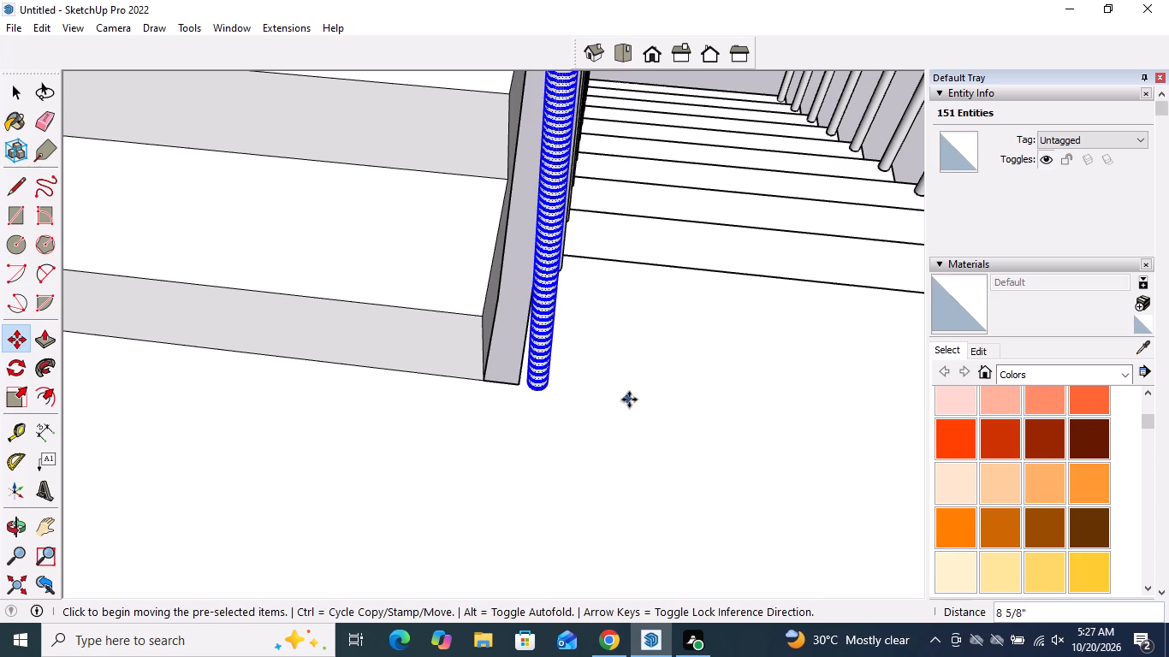
Move the copied post about 3/4" farther along the same direction, past the landing's inner corner by the upper flight.
scroll(607, 386, down, 10)
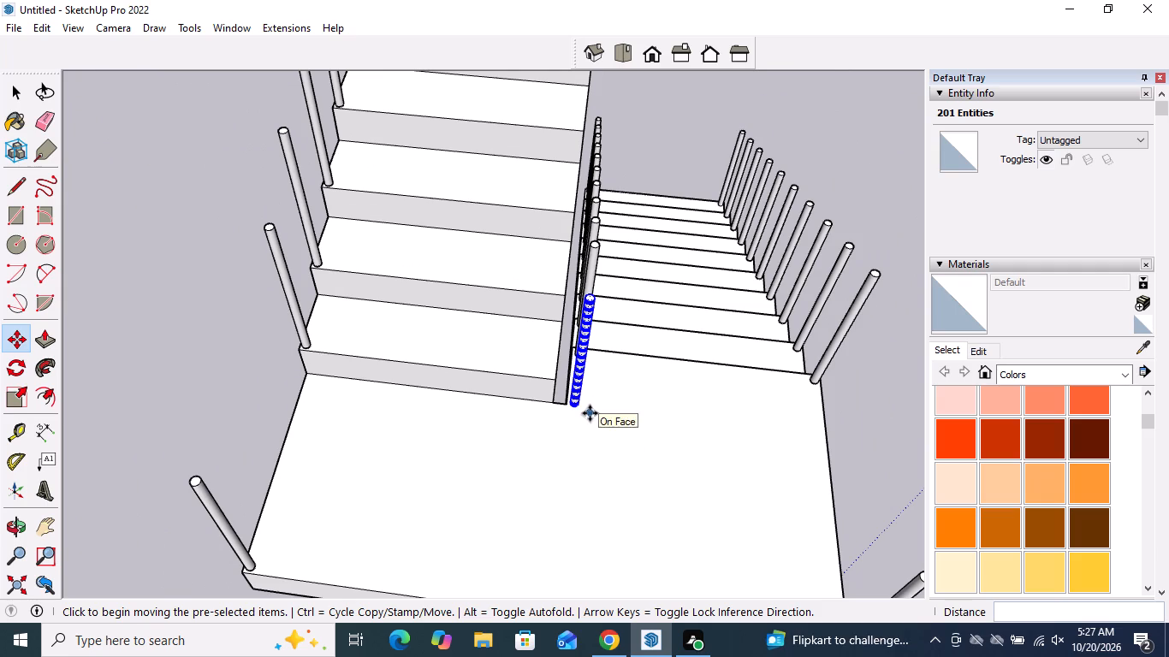
scroll(561, 368, up, 4)
scroll(561, 367, down, 5)
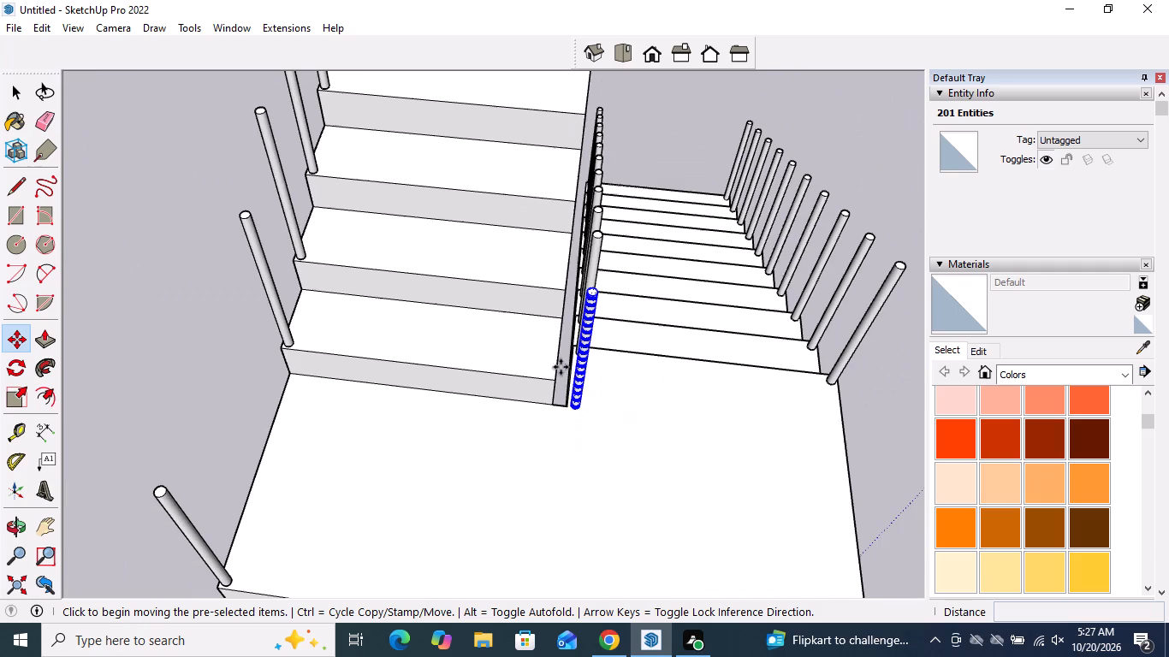
scroll(561, 367, up, 4)
middle_drag(651, 399, 376, 368)
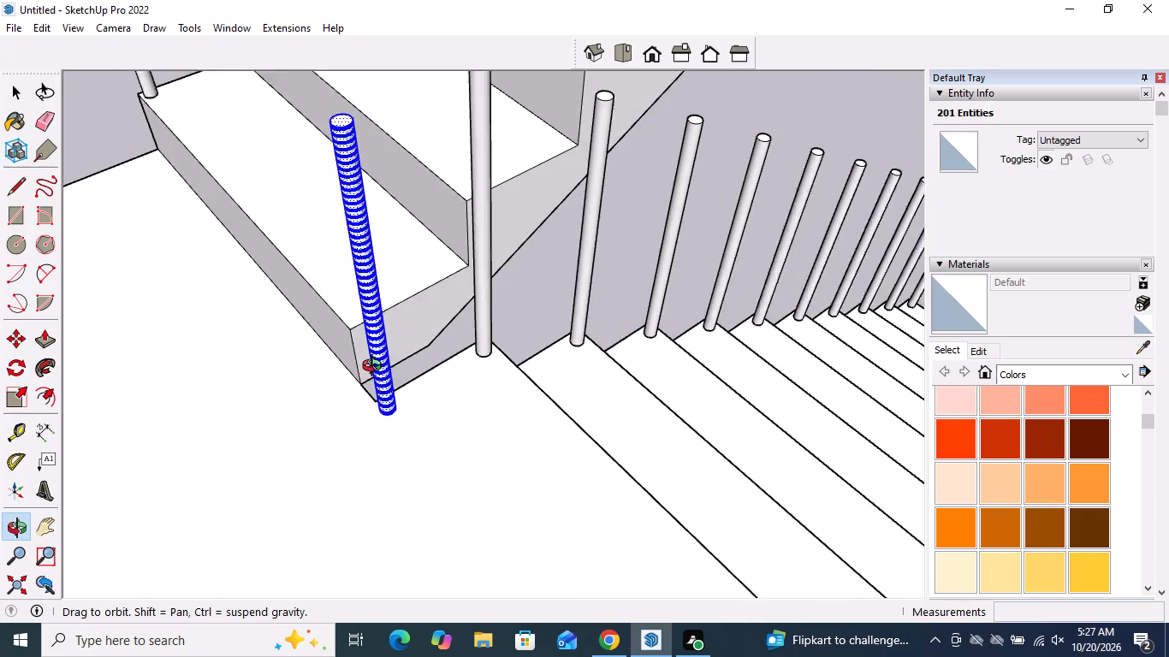
middle_drag(376, 368, 363, 364)
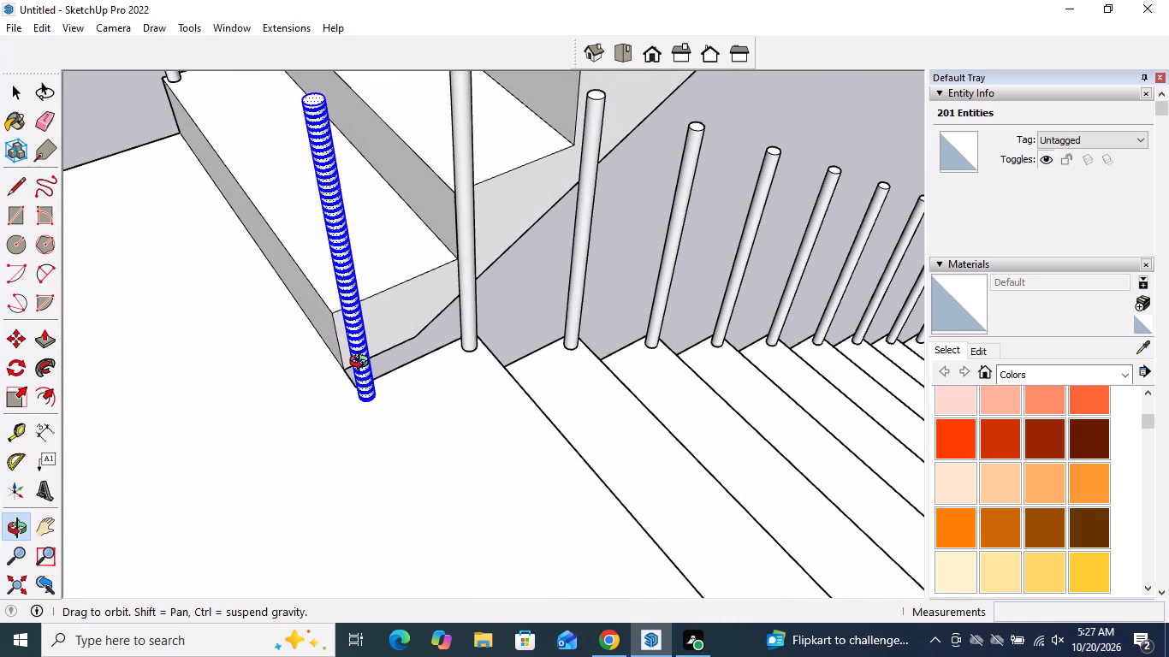
middle_drag(363, 364, 364, 364)
scroll(364, 364, down, 3)
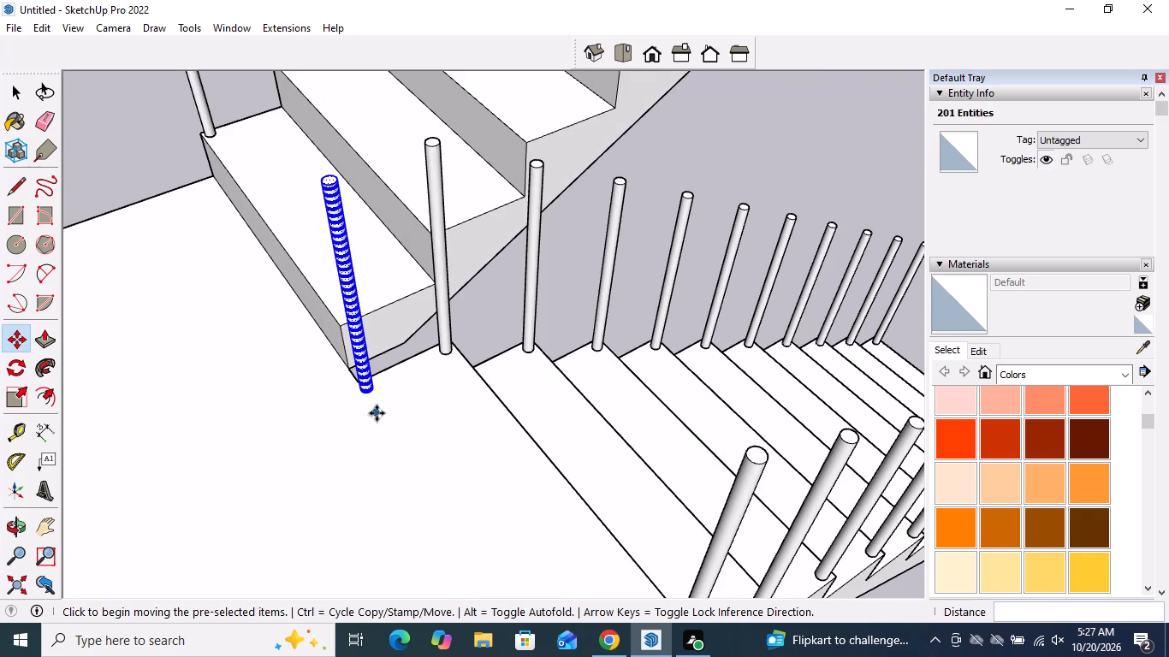
scroll(360, 387, up, 3)
middle_drag(346, 388, 570, 368)
scroll(493, 419, up, 8)
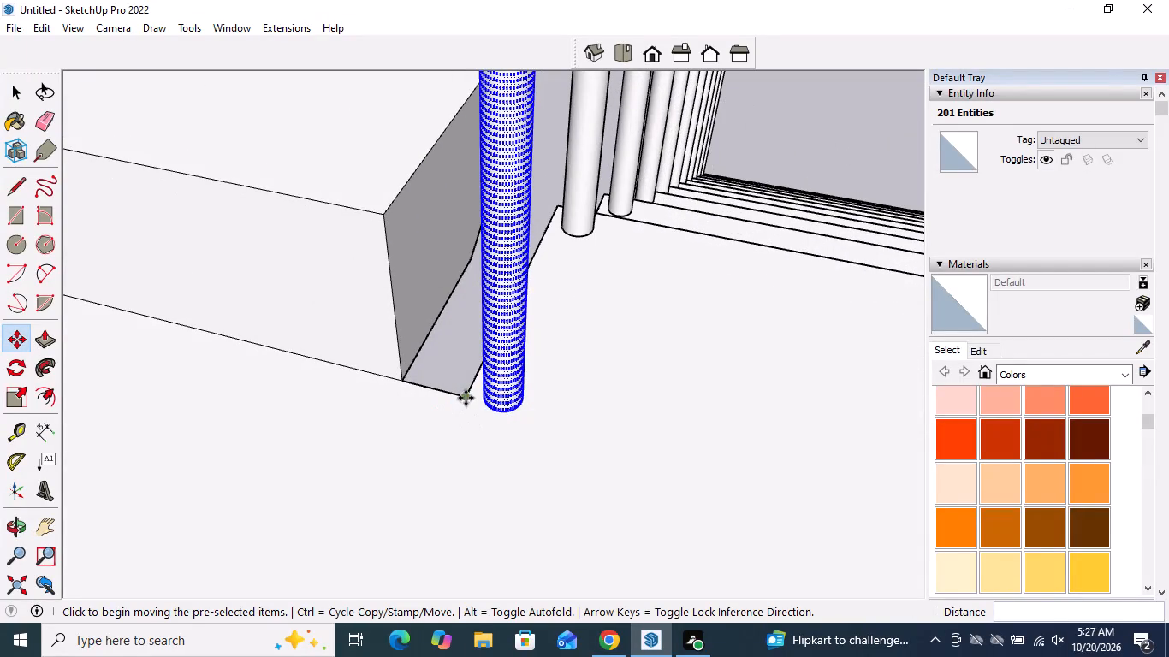
click(466, 398)
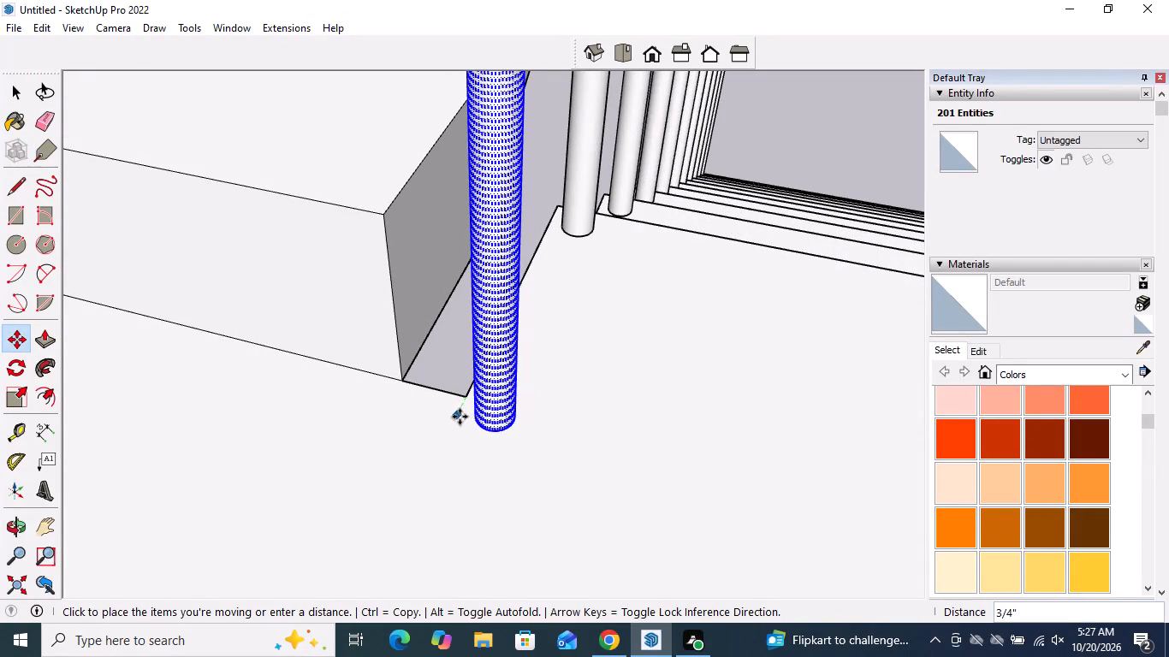
click(460, 417)
Copy this post about 3 7/8" across the gap between the flights to the front of the upper flight's first riser.
middle_drag(468, 437, 591, 449)
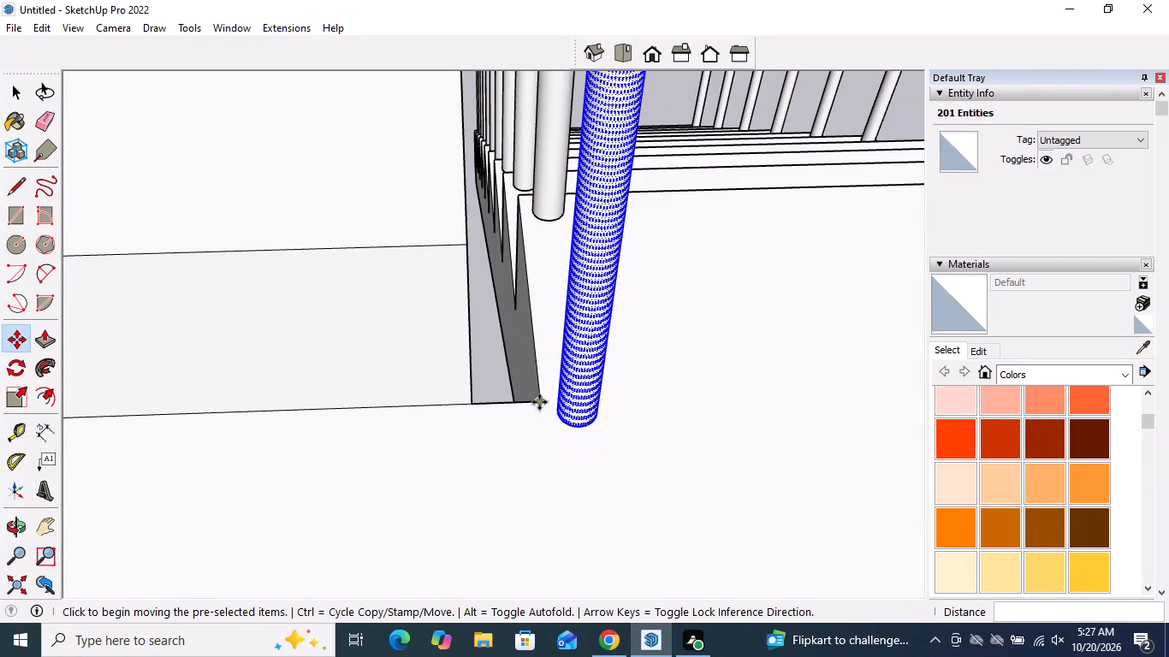
click(540, 400)
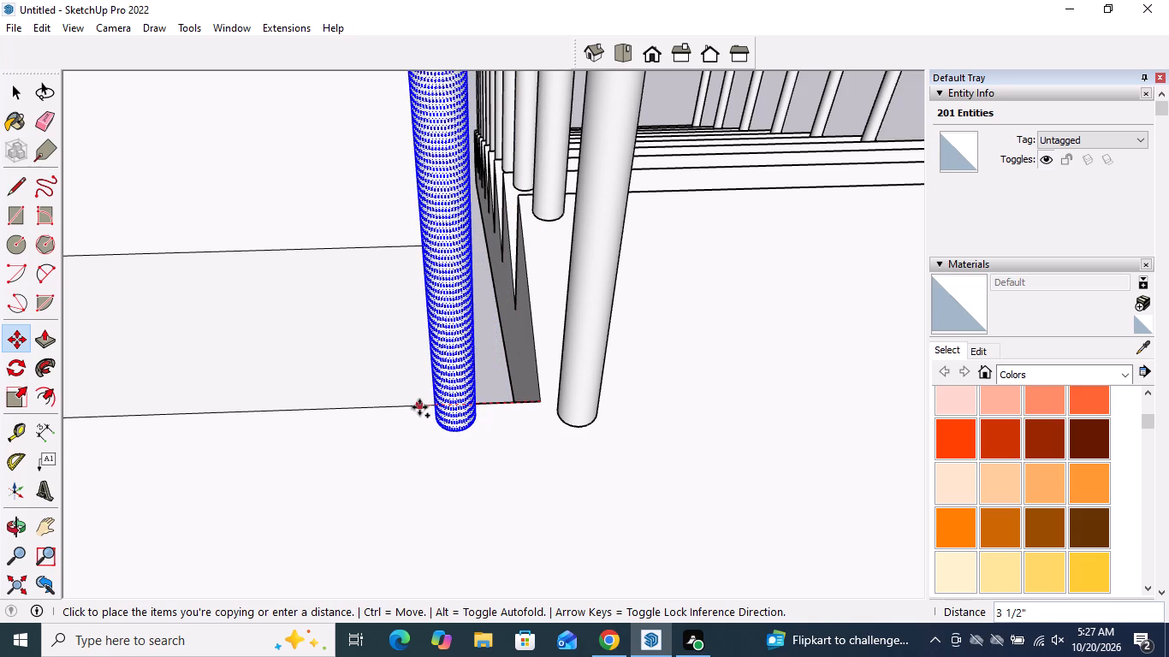
click(408, 407)
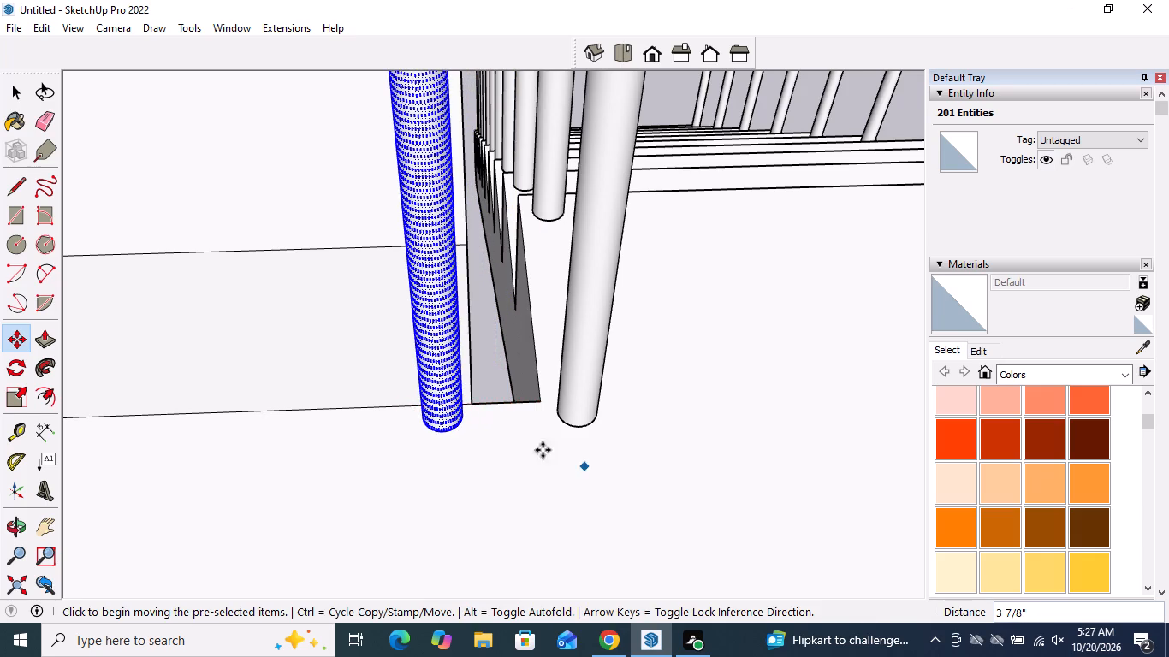
Examine the newest post copy's position against the upper flight's first riser and inner corner from several sides.
scroll(504, 435, down, 20)
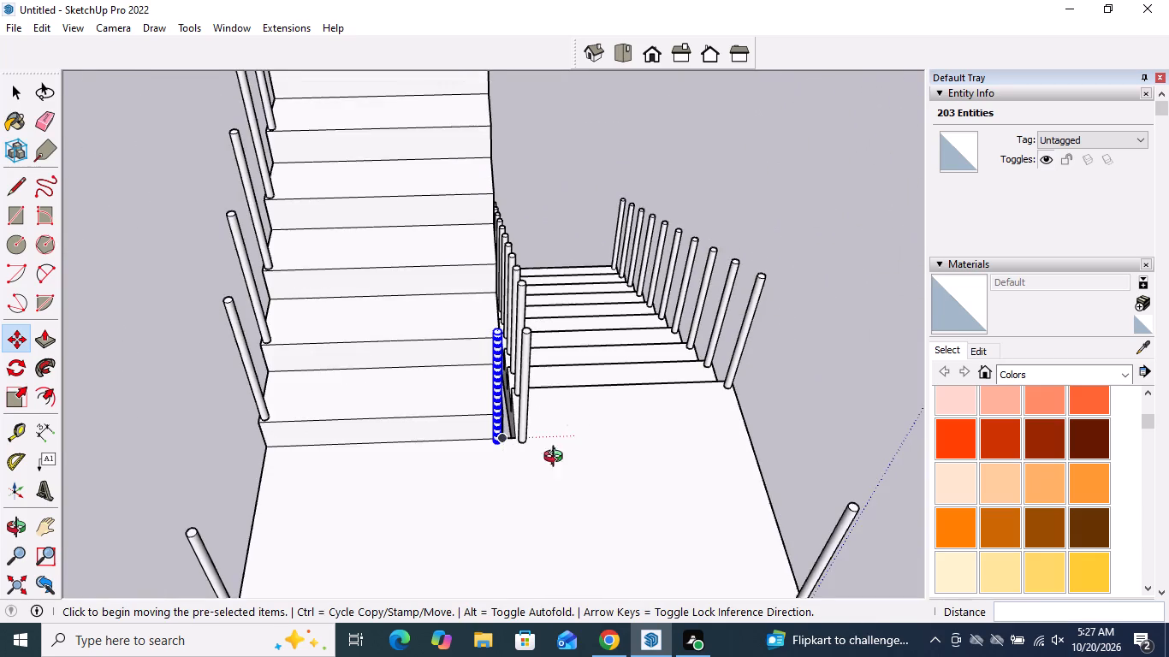
middle_drag(560, 453, 364, 521)
scroll(347, 426, up, 11)
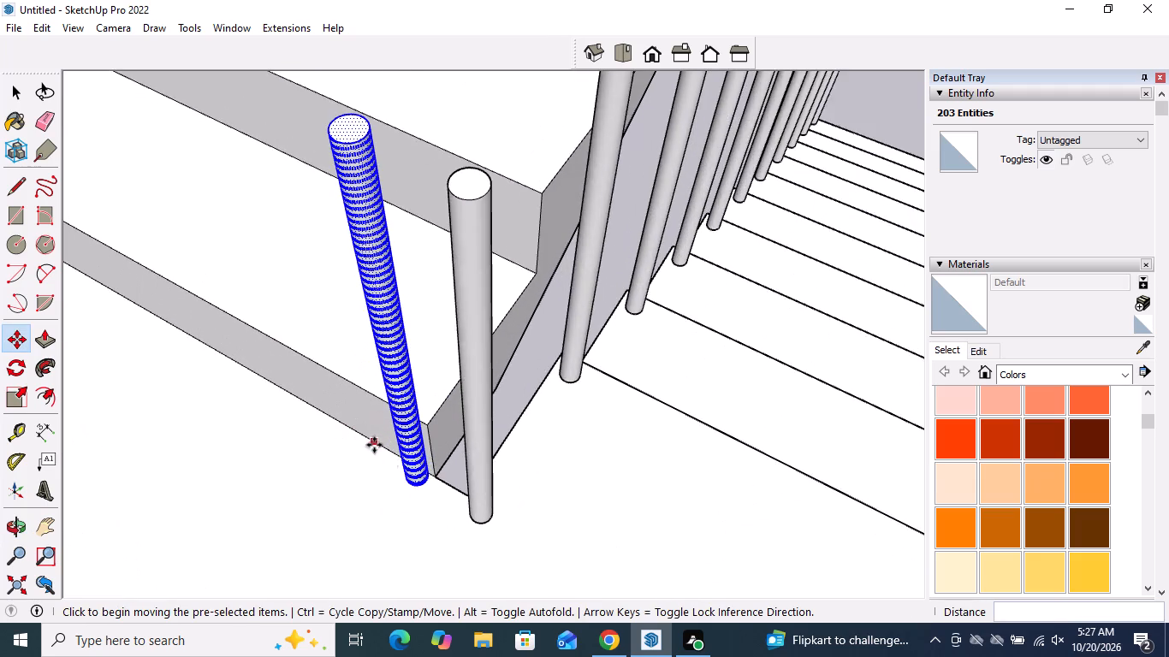
scroll(402, 464, up, 4)
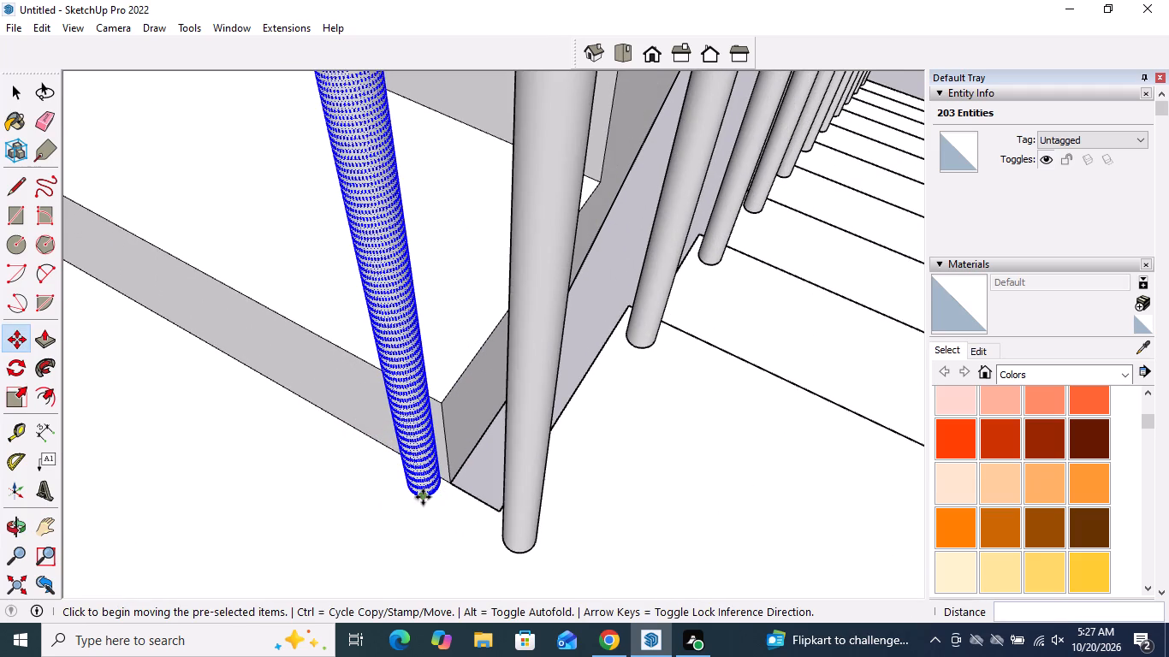
scroll(423, 497, down, 9)
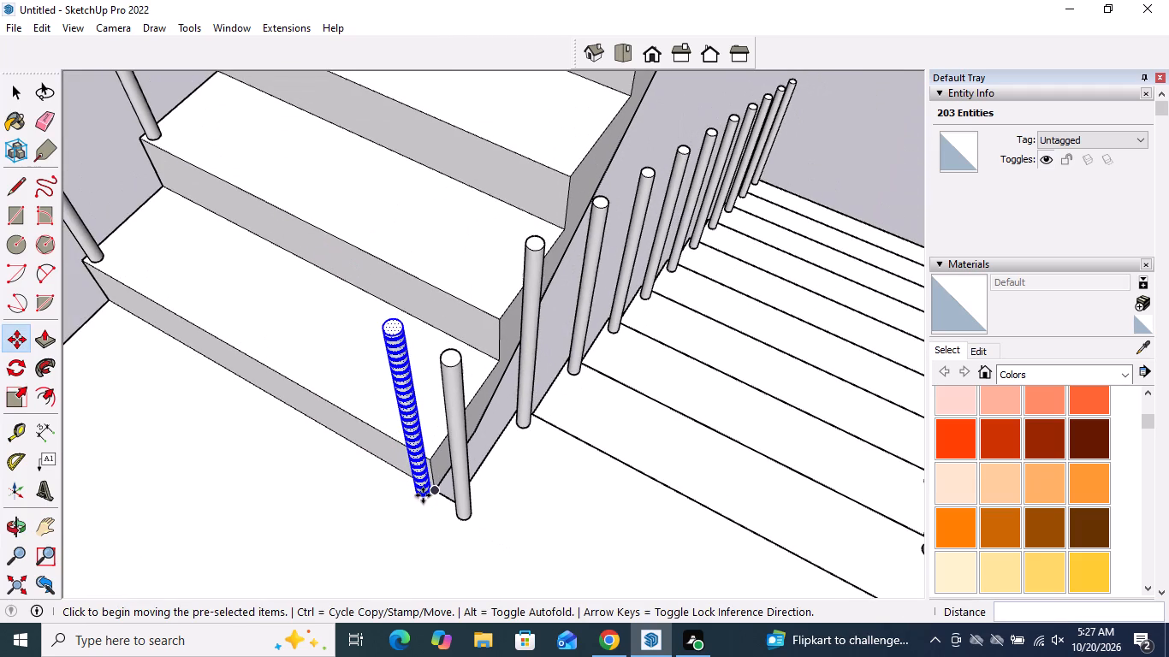
middle_drag(422, 494, 264, 429)
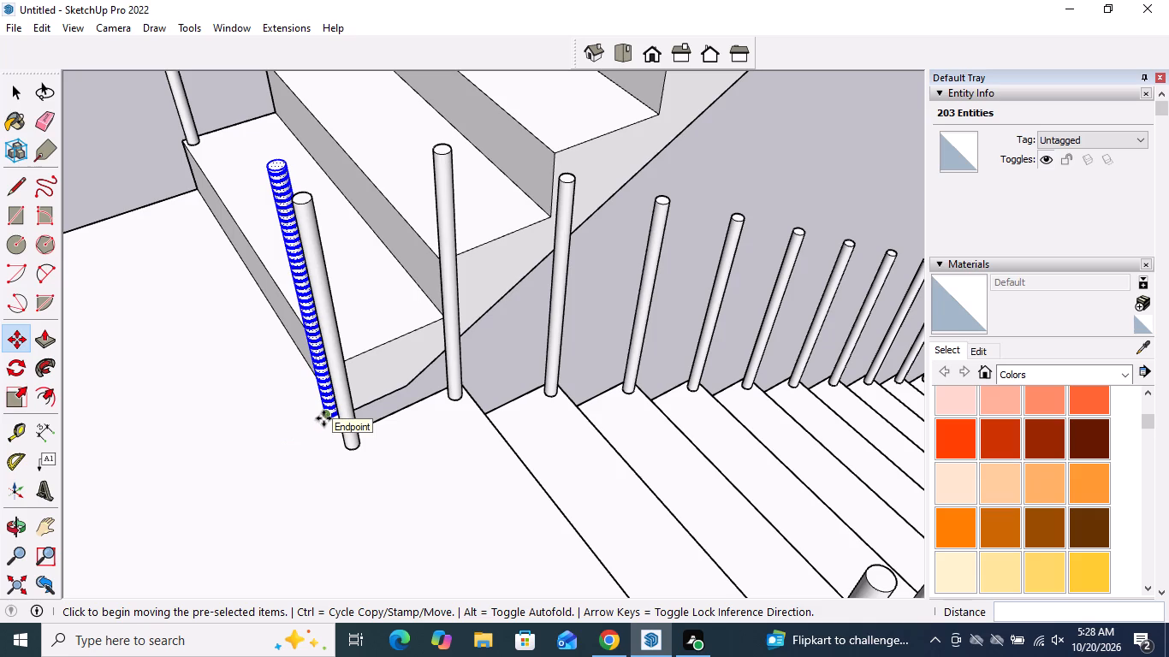
scroll(323, 418, up, 4)
middle_drag(323, 418, 469, 453)
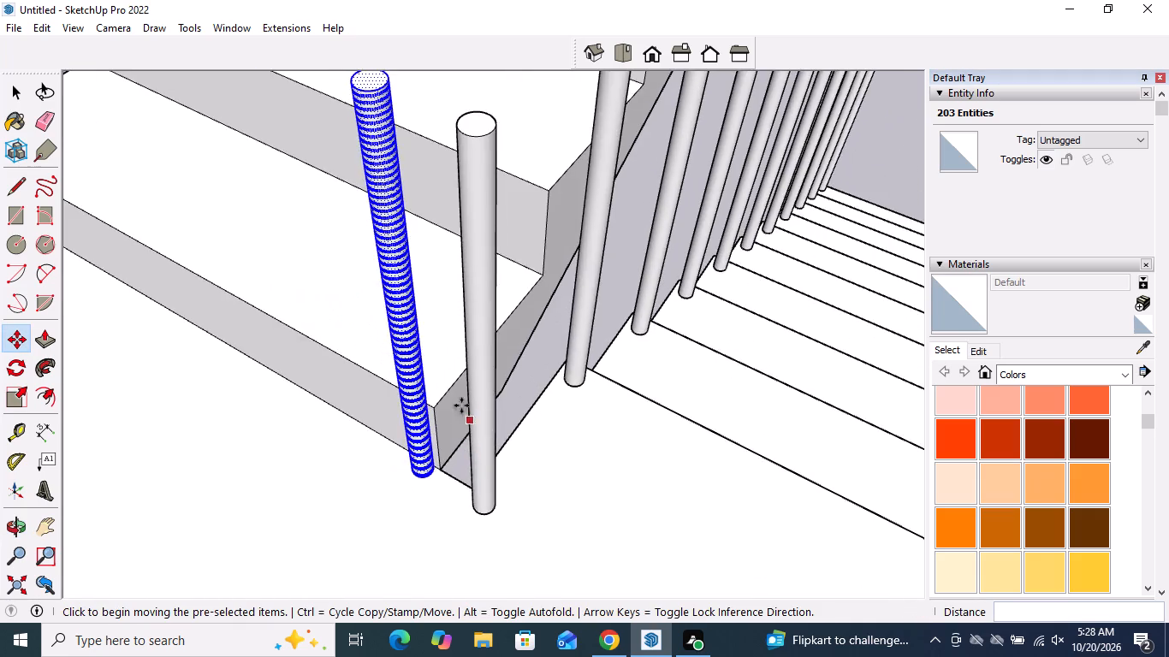
scroll(453, 398, down, 4)
scroll(418, 459, up, 3)
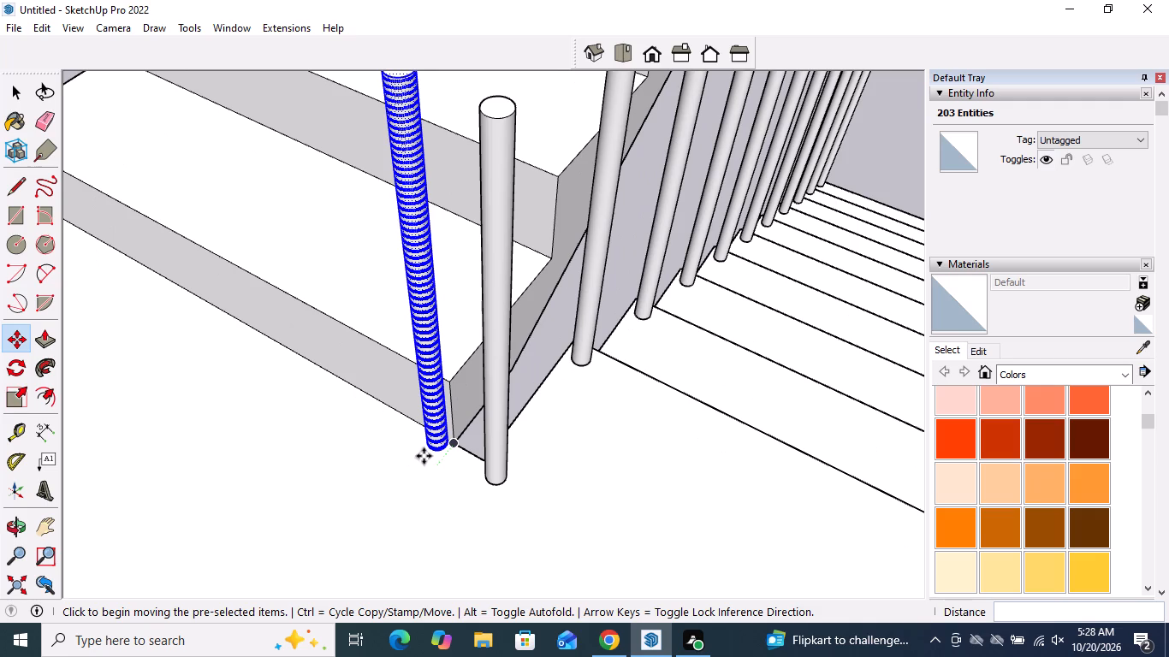
scroll(424, 456, down, 3)
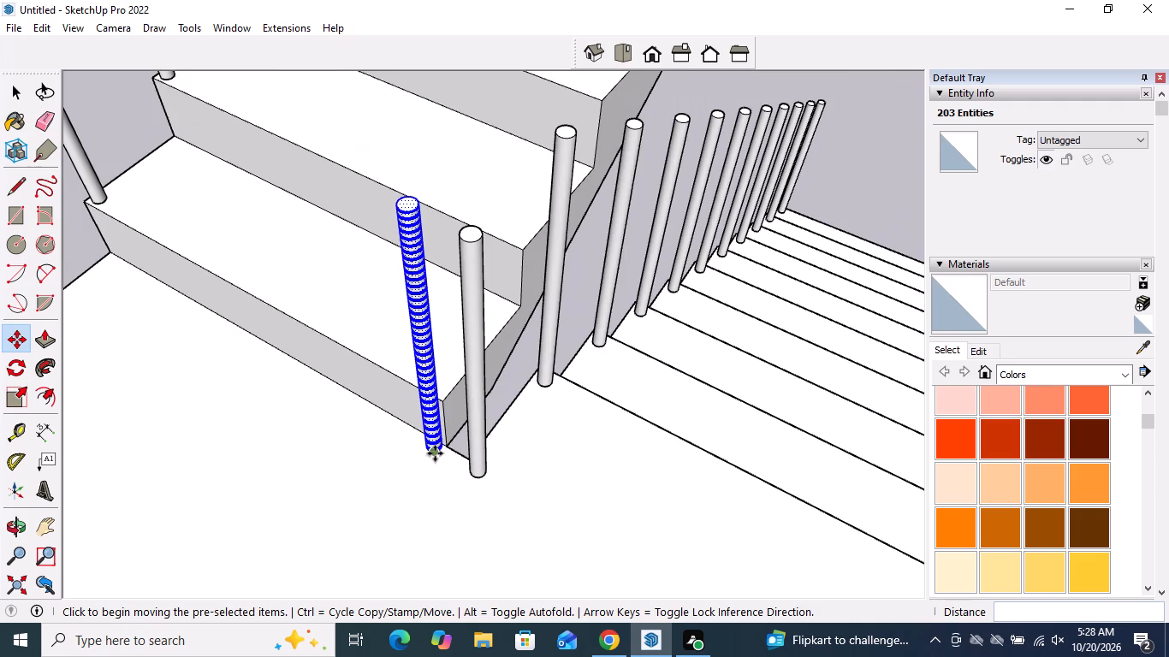
scroll(435, 453, up, 3)
middle_drag(442, 451, 1011, 469)
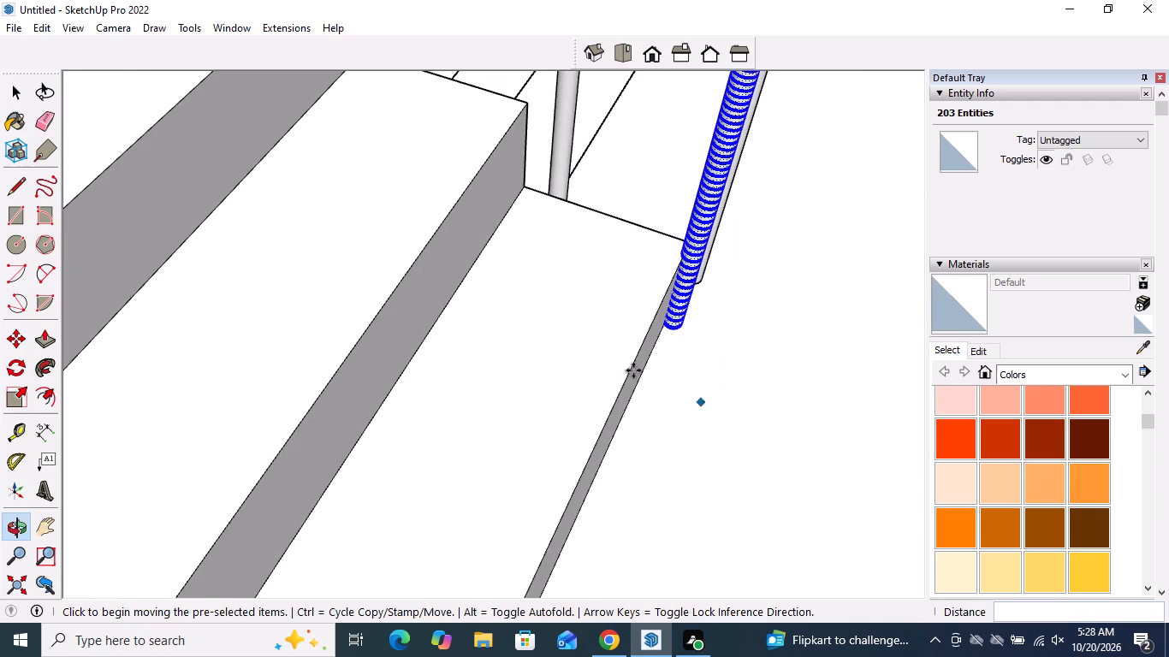
scroll(665, 358, down, 5)
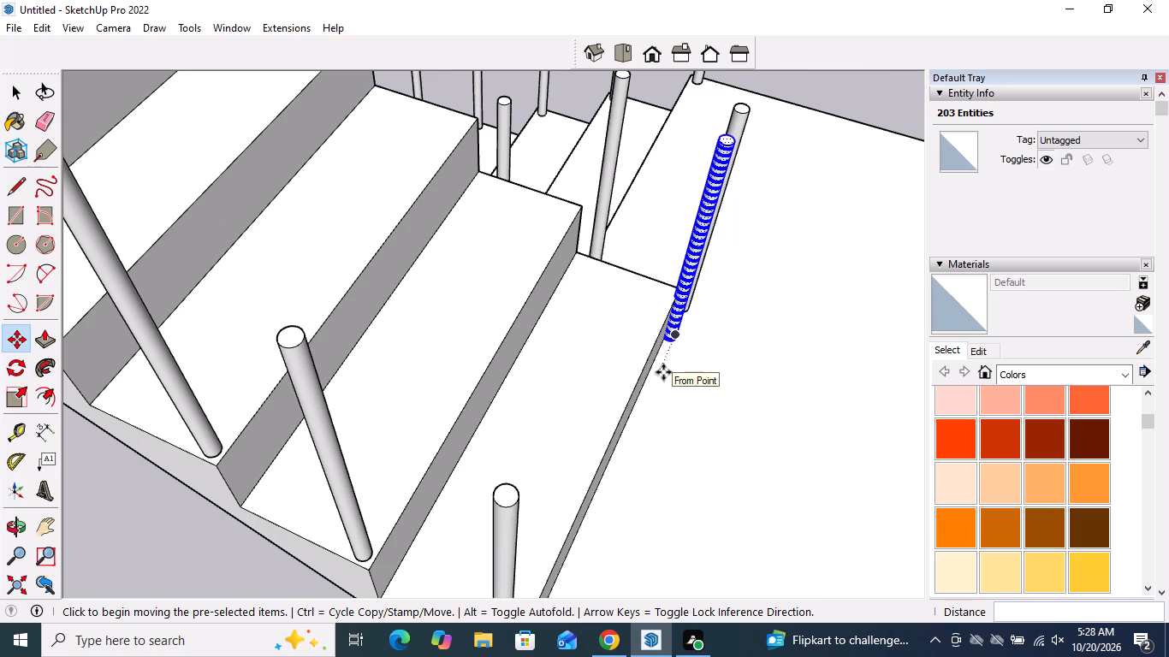
scroll(668, 344, up, 5)
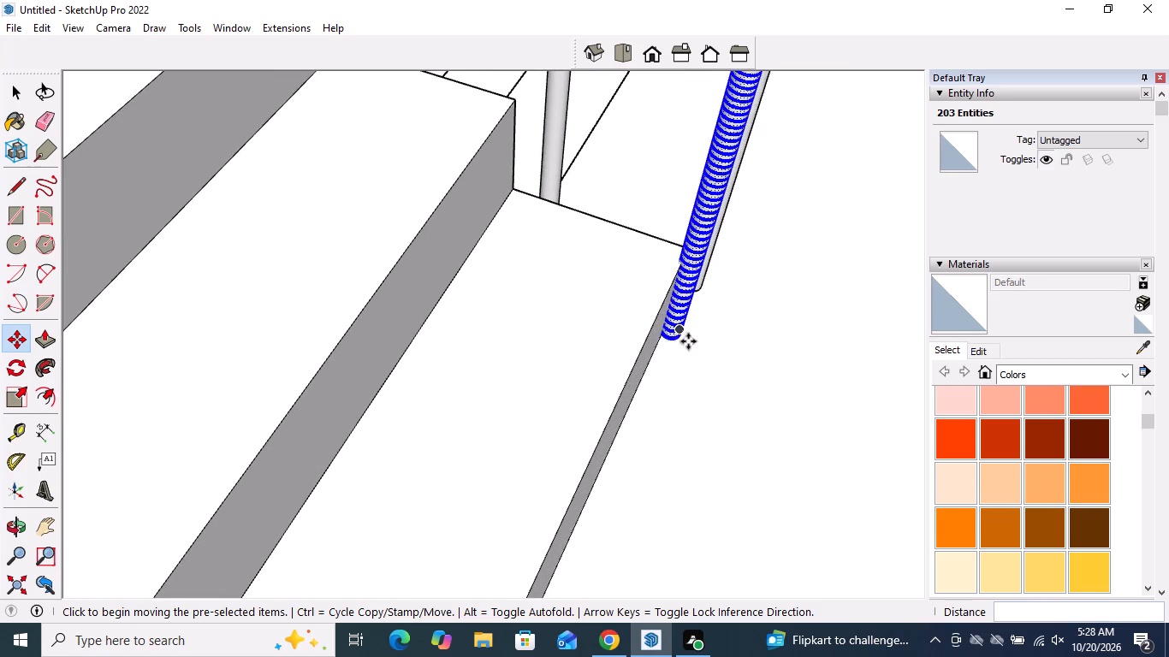
Copy the selected post about 6 5/16" from the front of the upper flight's first riser onto the first tread's inner corner.
middle_drag(688, 340, 24, 344)
scroll(252, 286, up, 5)
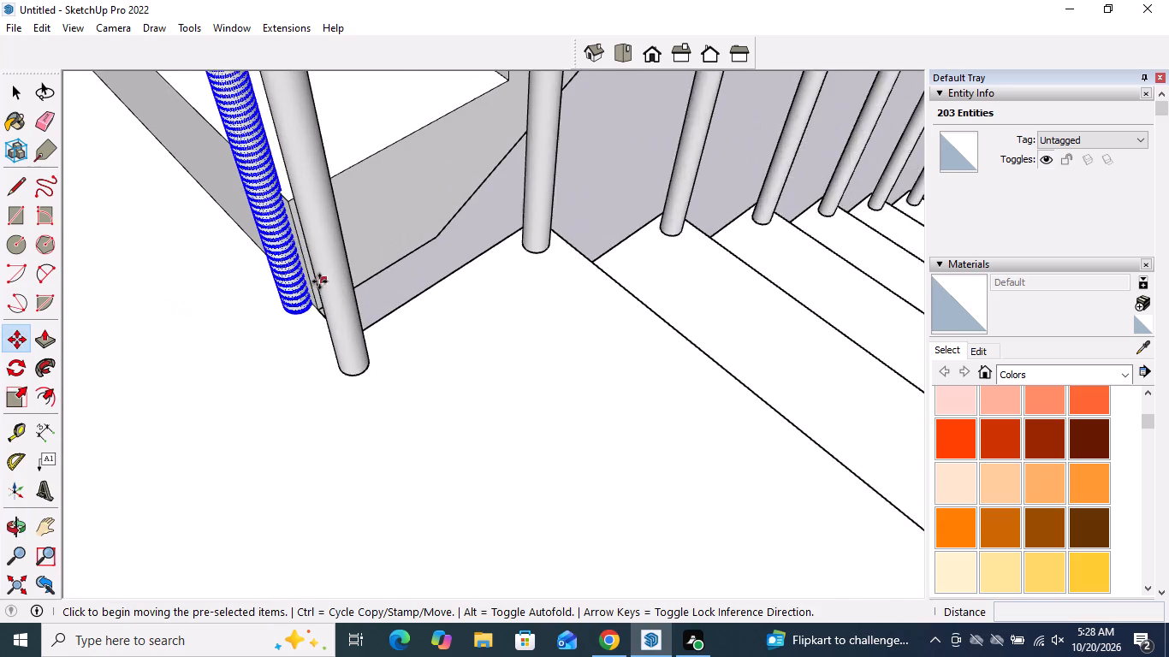
scroll(306, 311, up, 1)
click(295, 317)
middle_drag(294, 247, 365, 274)
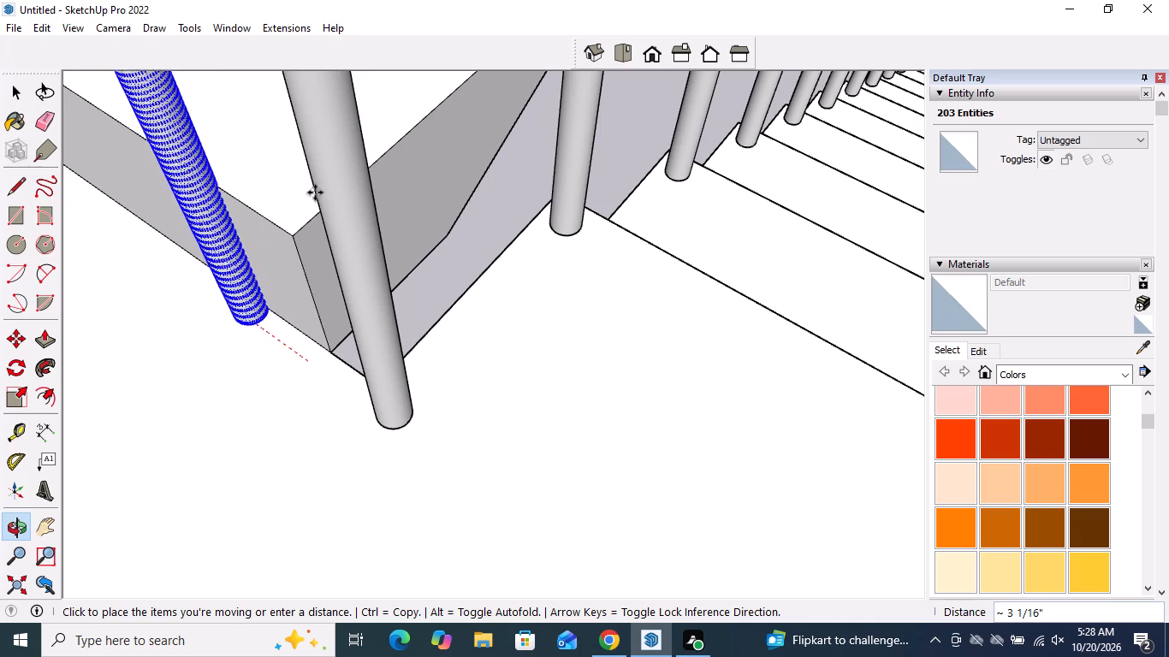
scroll(282, 175, up, 4)
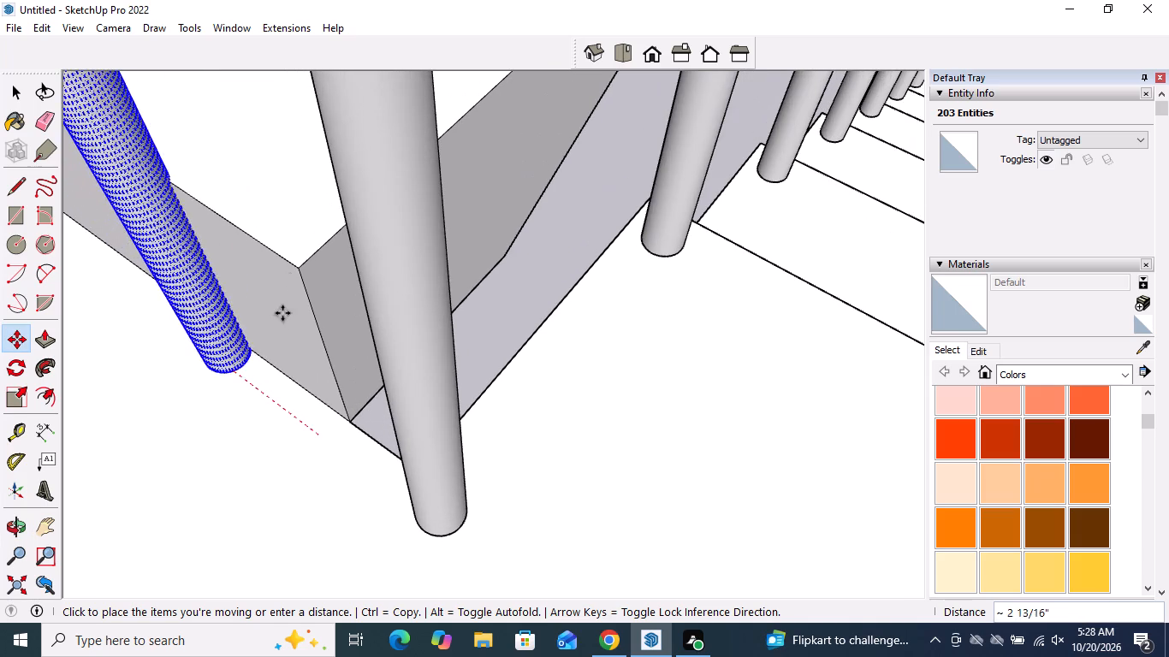
scroll(282, 323, up, 1)
middle_drag(306, 305, 395, 227)
scroll(435, 294, down, 3)
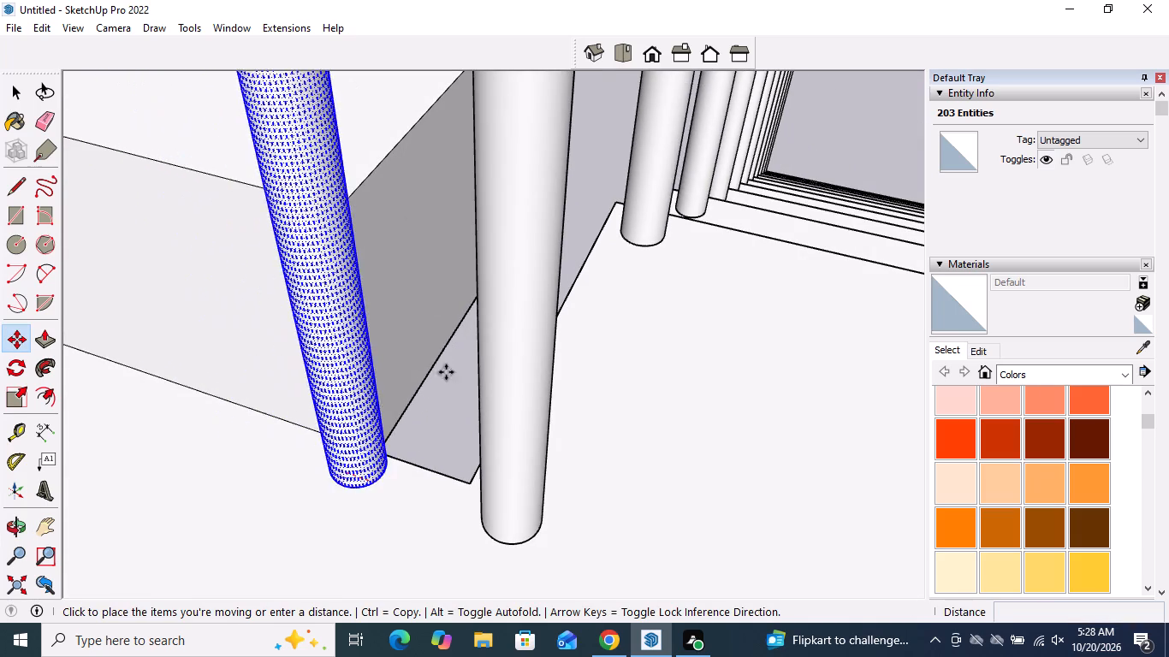
scroll(446, 372, down, 14)
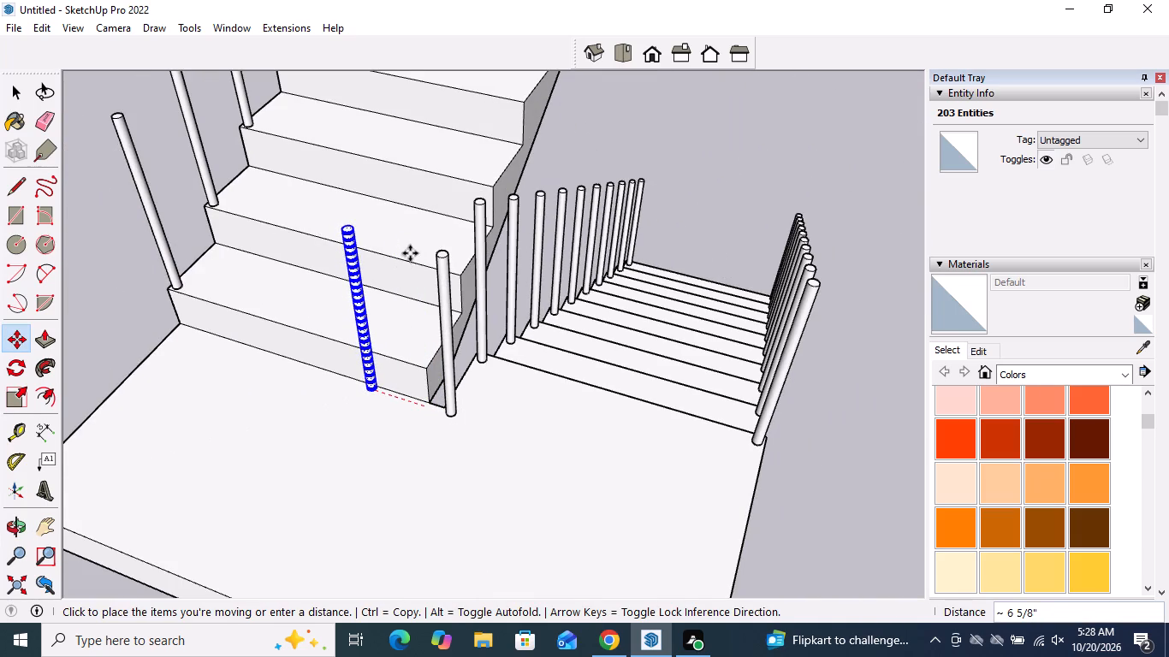
scroll(424, 353, up, 5)
middle_drag(430, 352, 377, 351)
scroll(377, 351, up, 14)
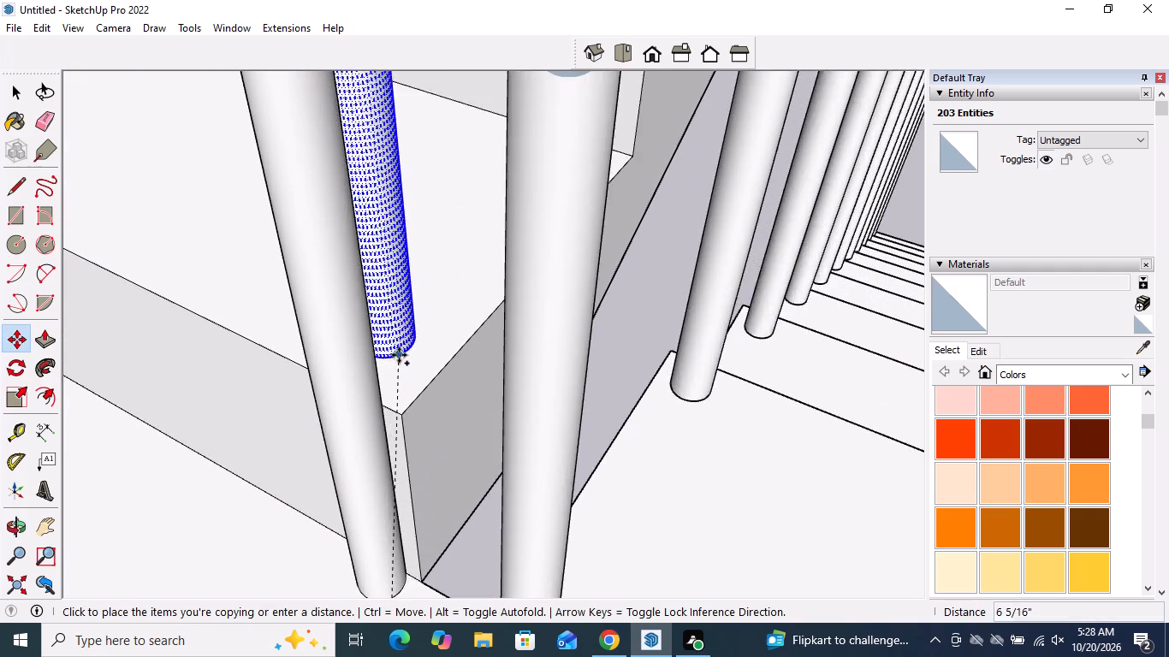
scroll(415, 375, up, 4)
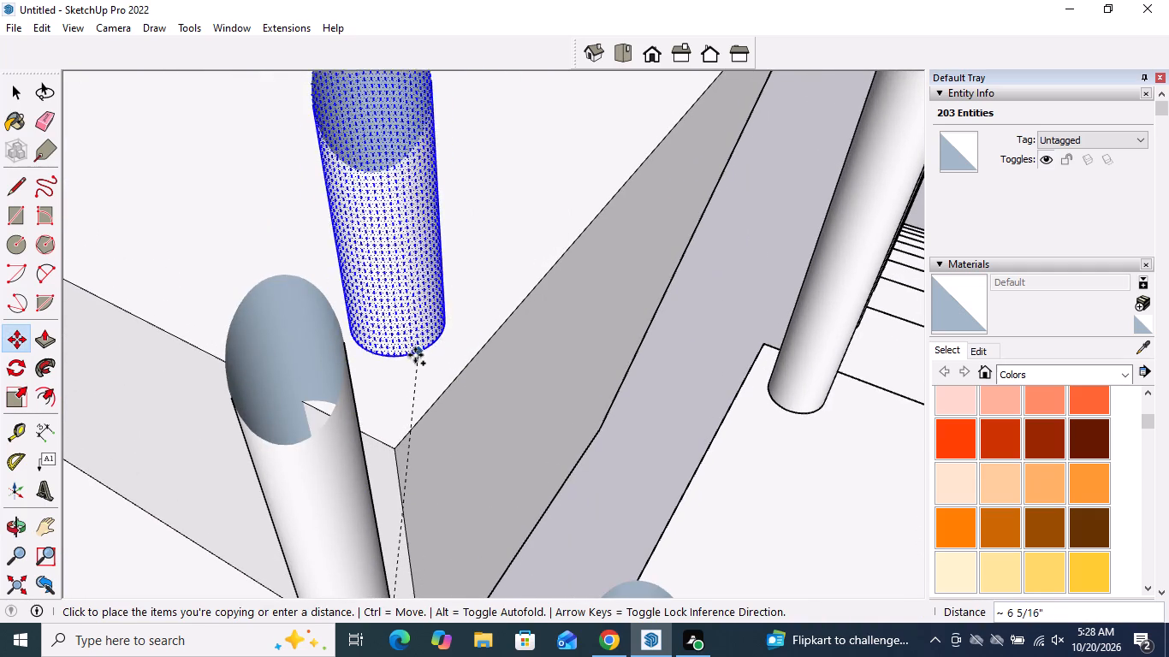
click(407, 377)
key(space)
Delete the original post standing on the landing in front of the upper flight's first riser, including its top face.
scroll(494, 268, down, 8)
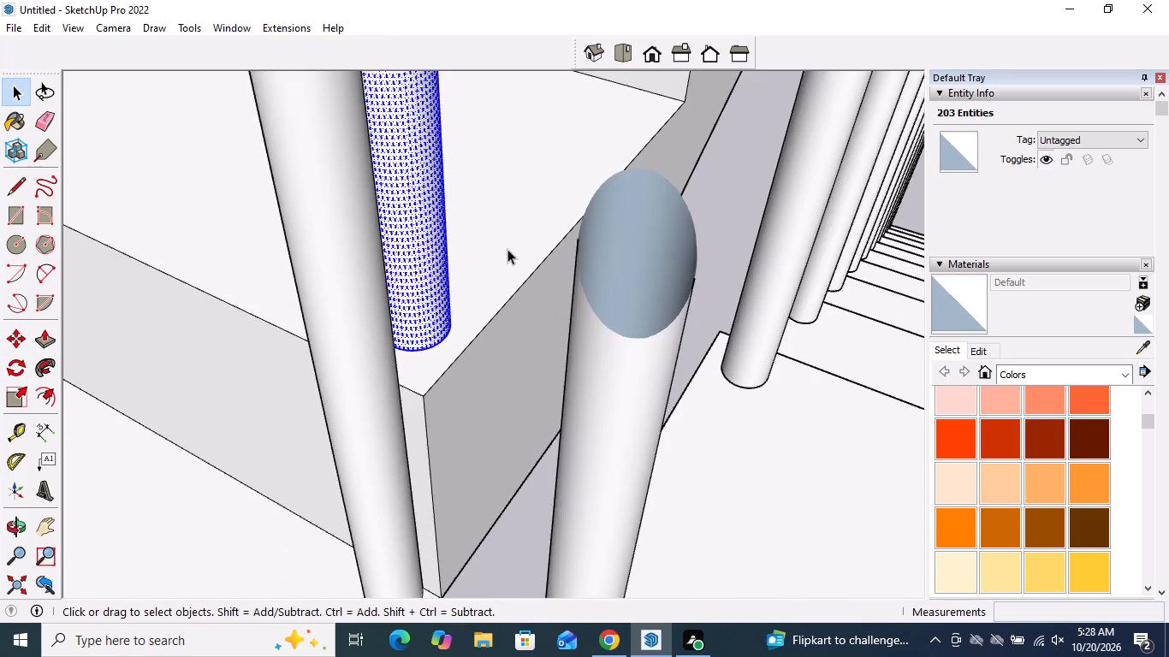
scroll(507, 249, down, 4)
scroll(509, 343, down, 11)
middle_drag(476, 171, 761, 234)
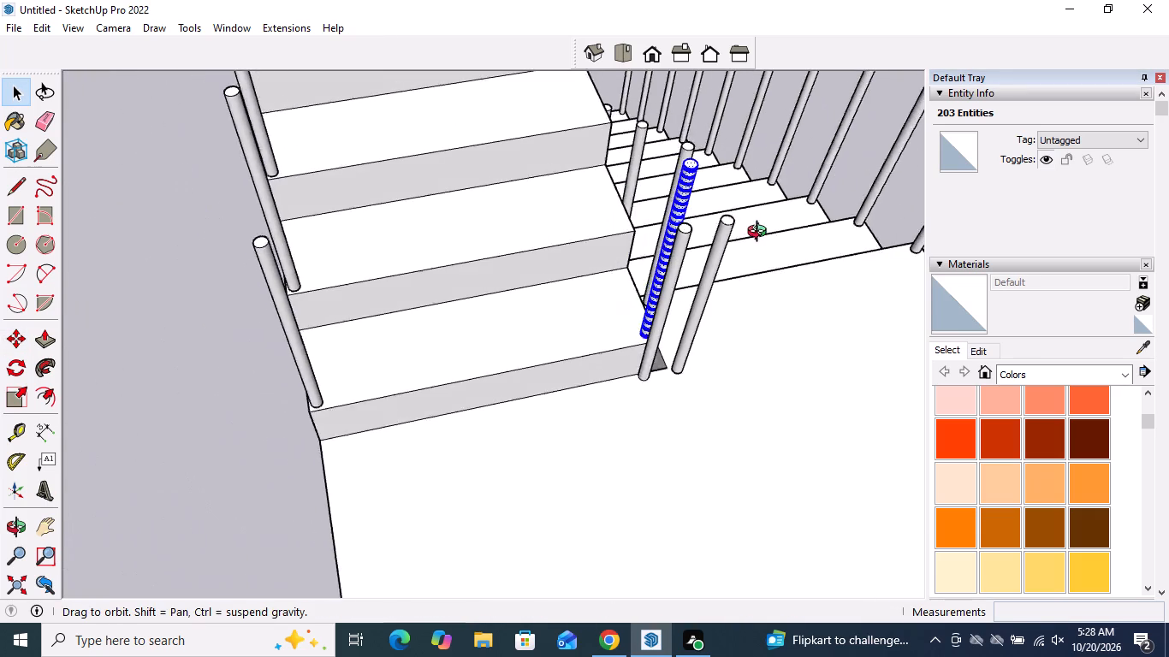
middle_drag(761, 234, 768, 232)
scroll(687, 304, up, 5)
key(space)
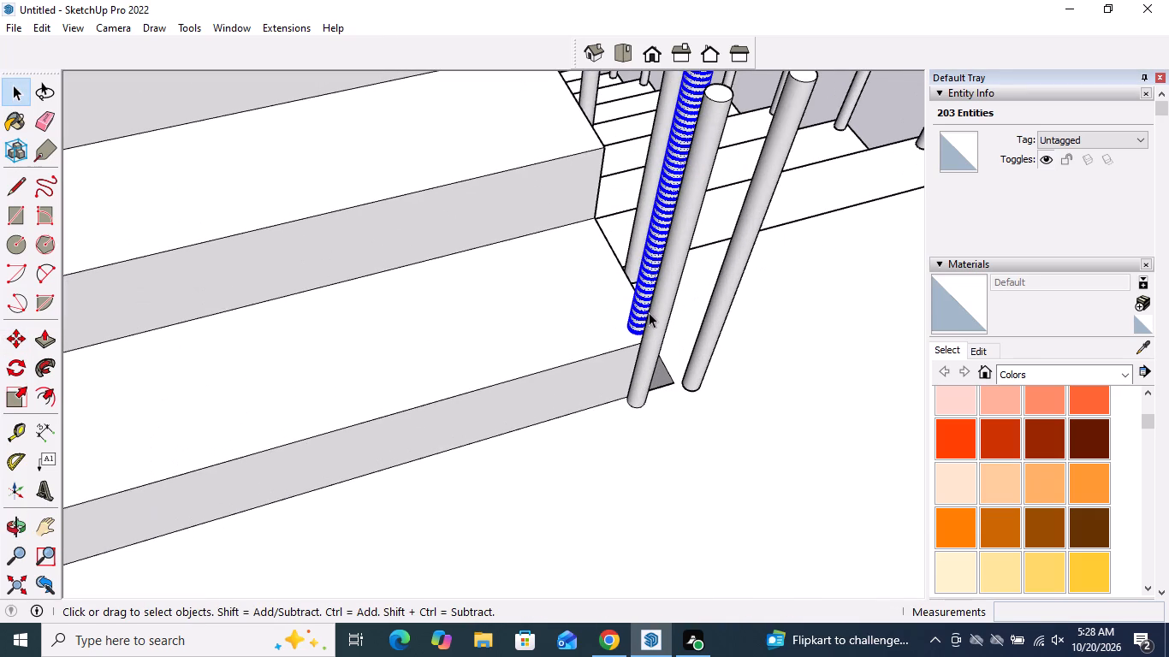
click(898, 105)
drag(898, 104, 865, 145)
drag(850, 169, 679, 424)
click(662, 434)
drag(624, 443, 609, 445)
double_click(601, 446)
drag(604, 428, 642, 376)
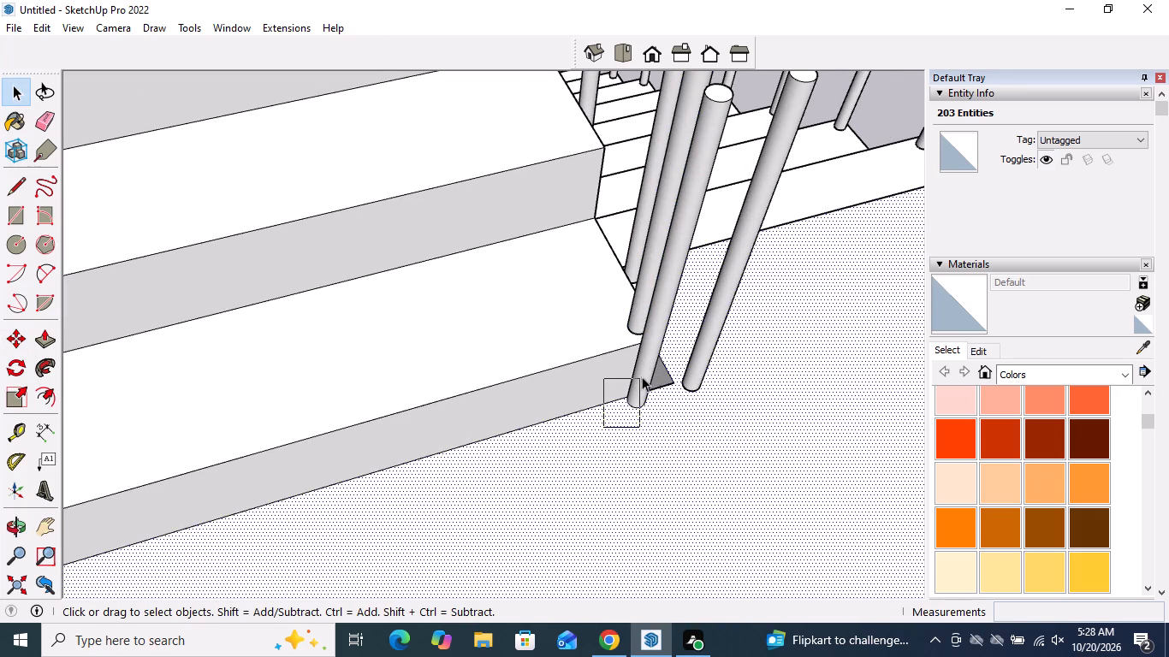
drag(642, 376, 643, 386)
click(643, 386)
key(Escape)
double_click(643, 384)
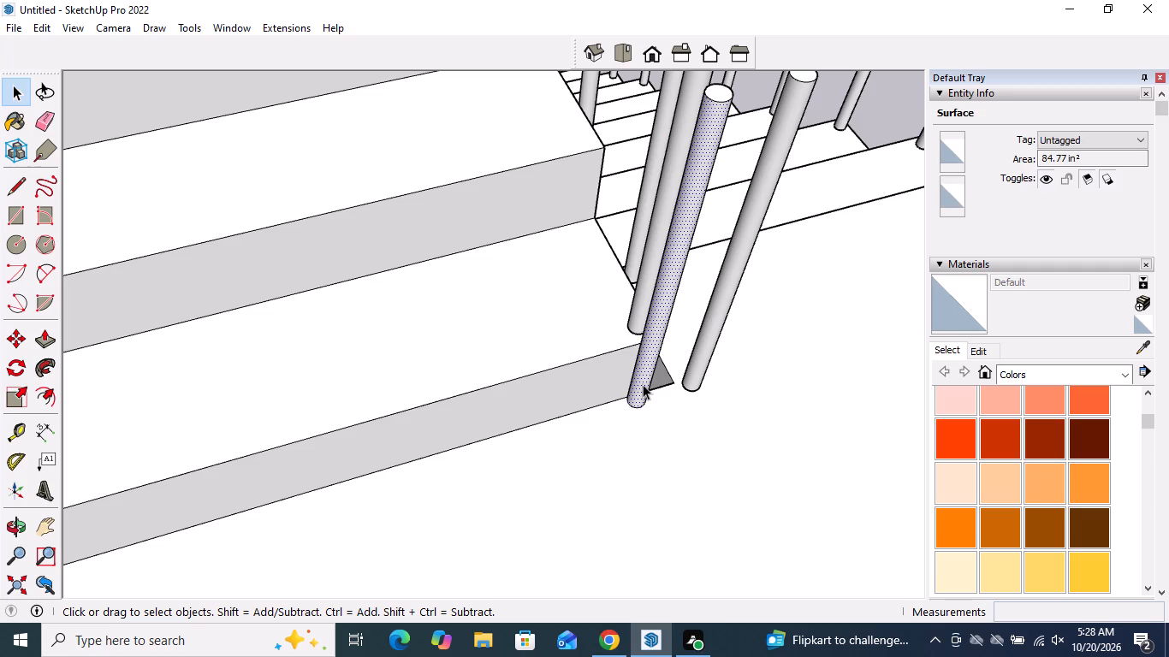
middle_drag(747, 69, 691, 283)
middle_drag(688, 204, 638, 466)
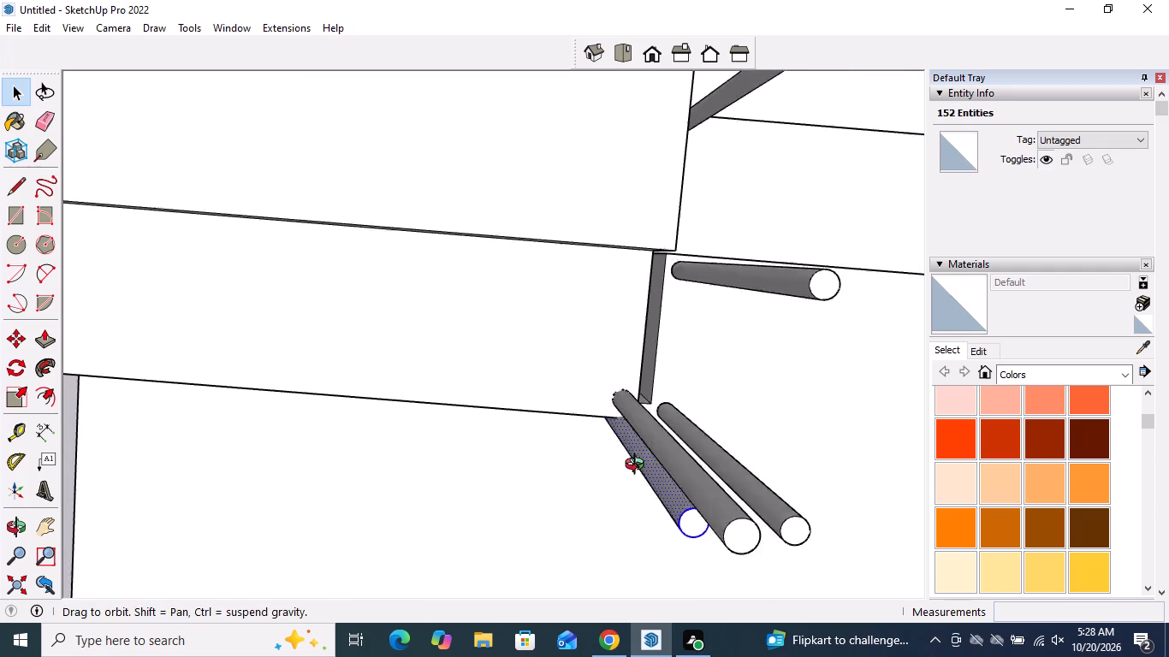
middle_drag(638, 466, 638, 468)
middle_drag(706, 483, 703, 283)
scroll(699, 361, up, 6)
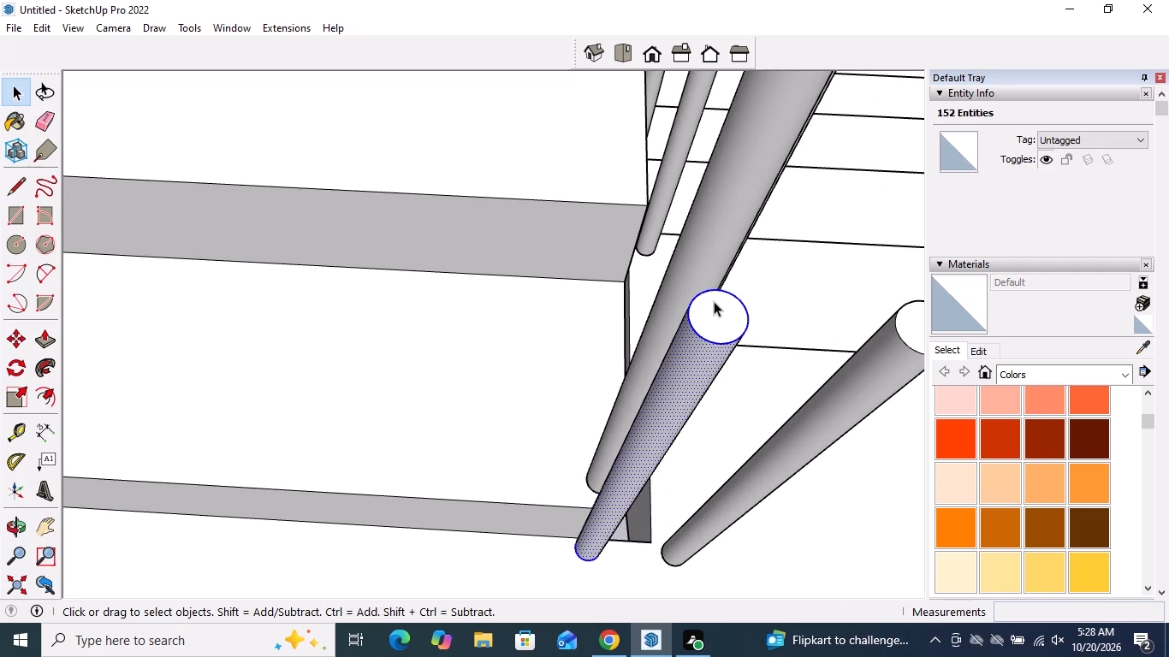
ctrl+double_click(727, 320)
key(Delete)
Copy the post at the upper flight's first-tread inner corner about 11 11/16" to the next tread, repeated as 9 copies up the flight.
scroll(661, 376, down, 6)
middle_drag(621, 377, 386, 366)
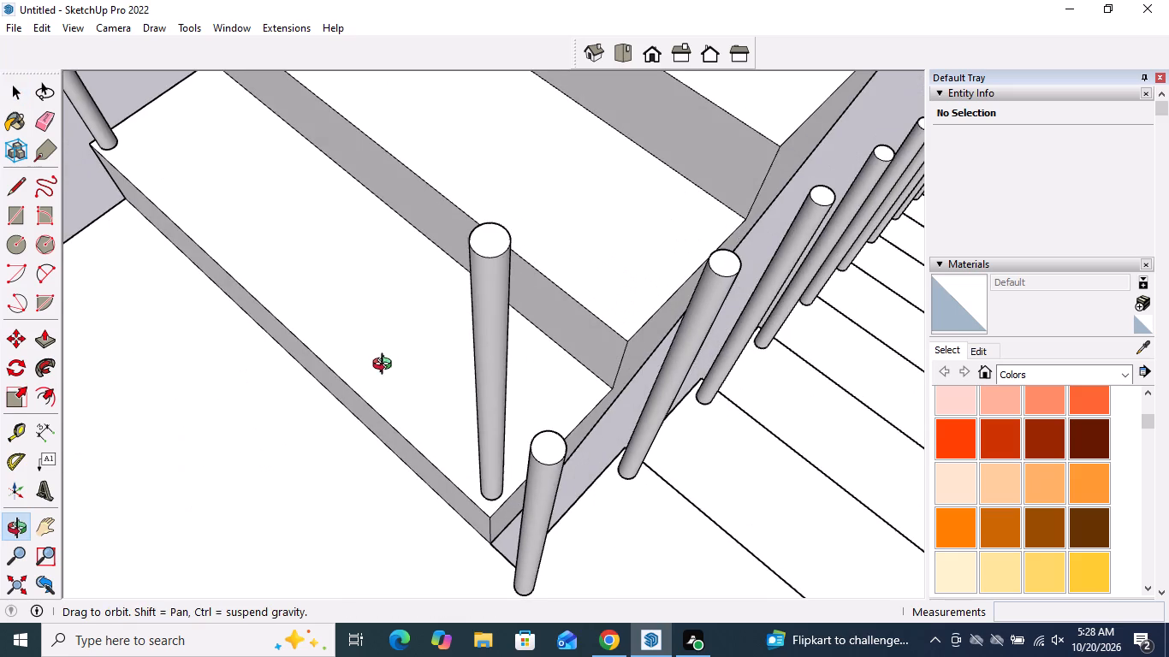
middle_drag(386, 366, 385, 366)
scroll(476, 504, up, 4)
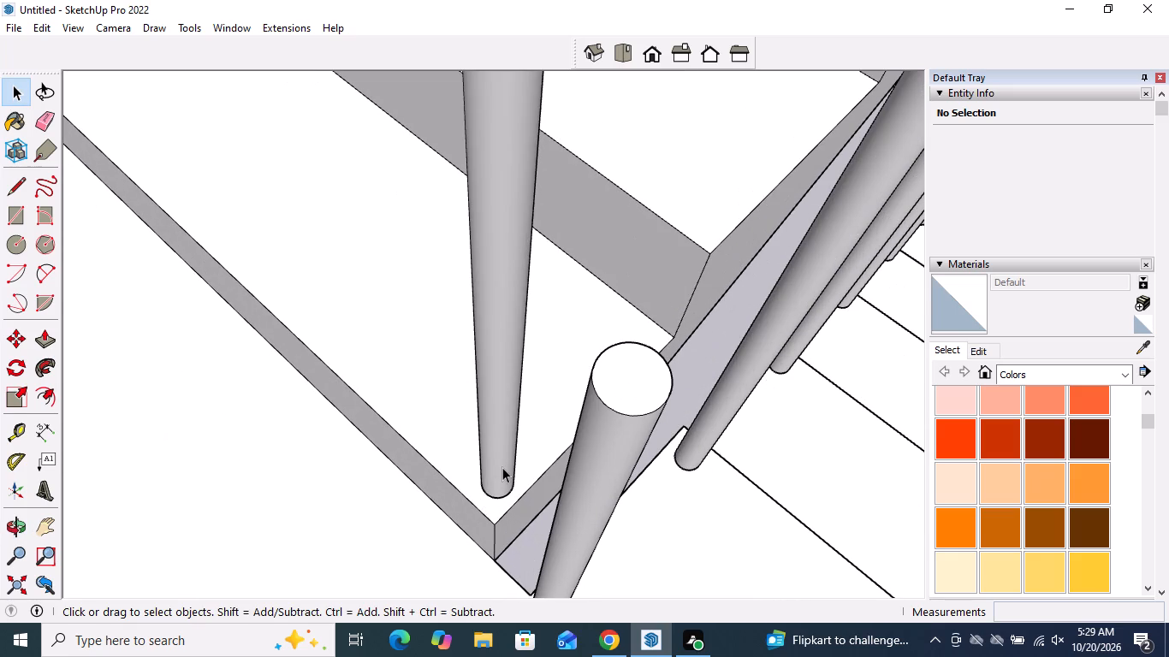
double_click(502, 466)
scroll(502, 466, down, 4)
middle_drag(504, 266, 516, 358)
ctrl+double_click(518, 311)
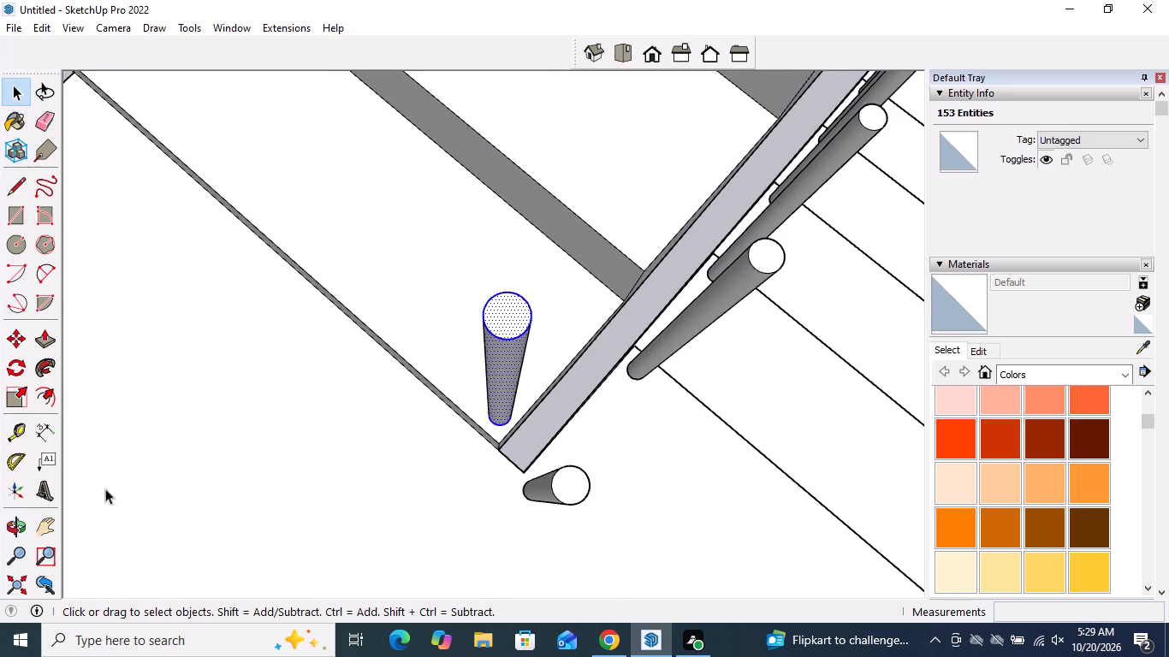
click(16, 335)
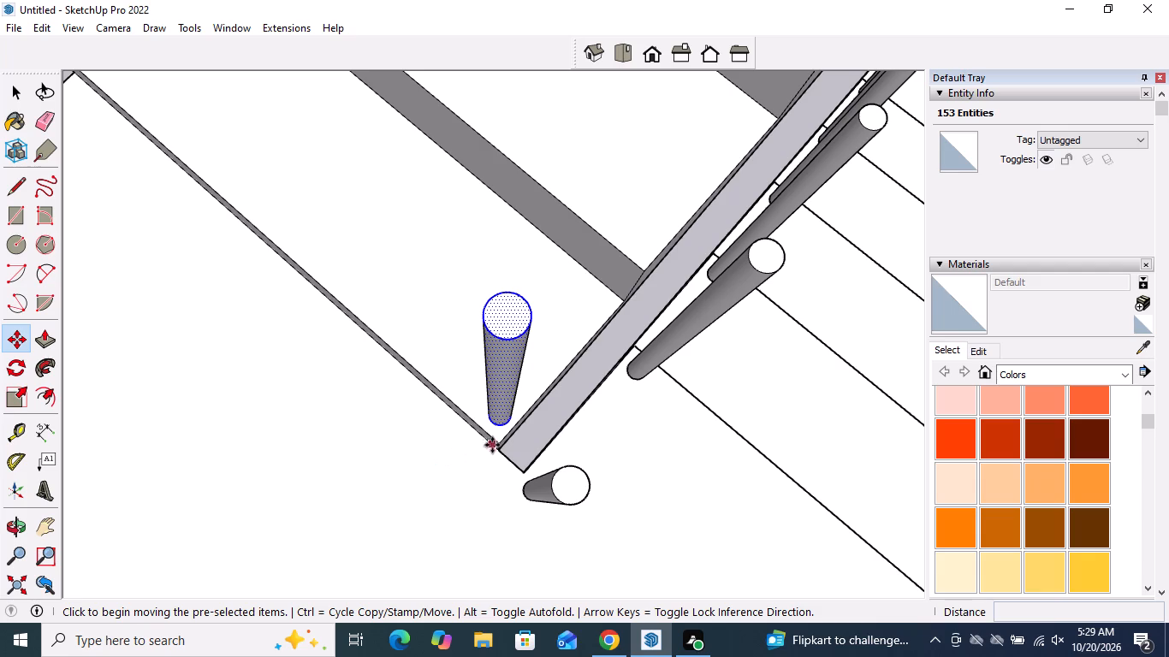
click(498, 442)
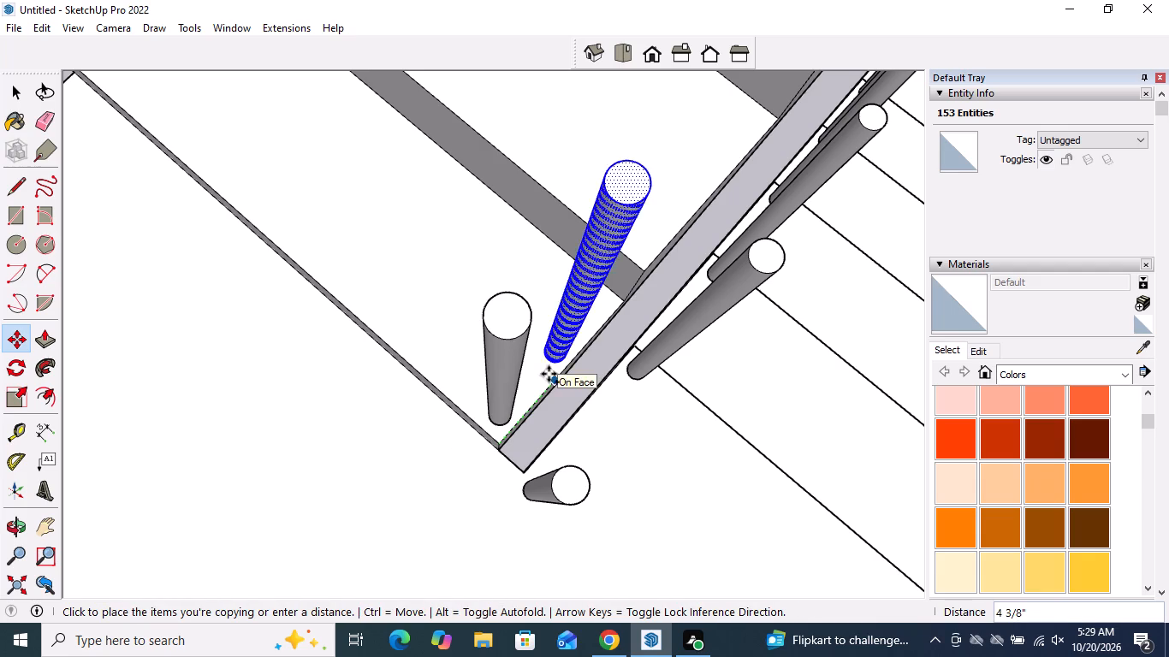
click(643, 269)
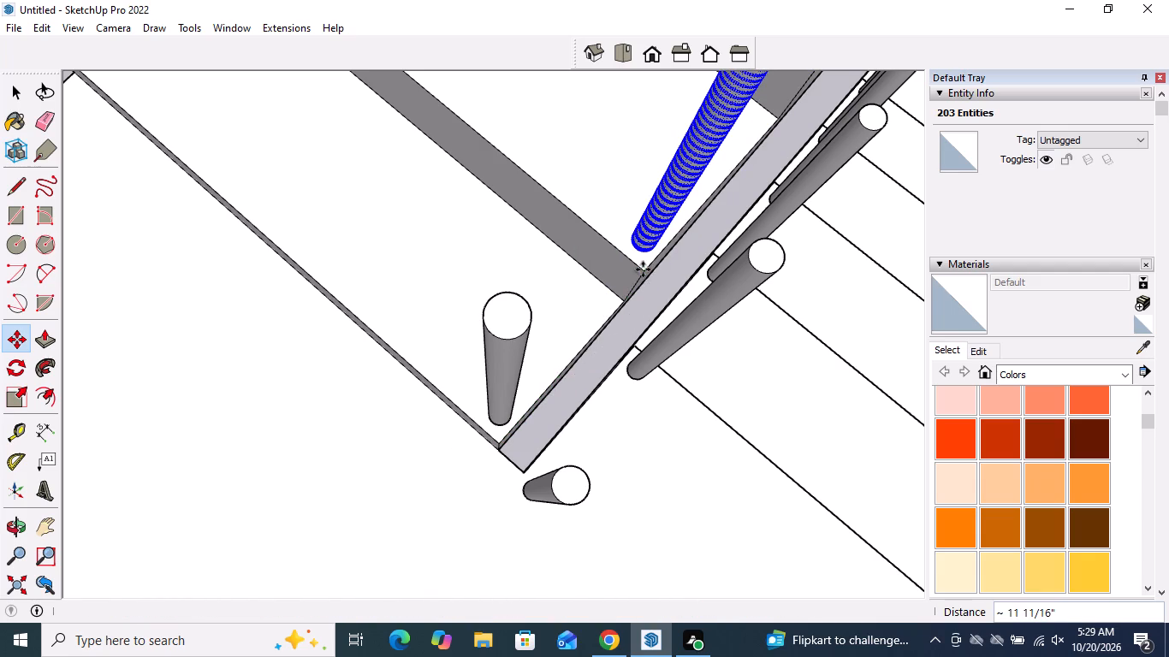
key(shift+asterisk)
key(9)
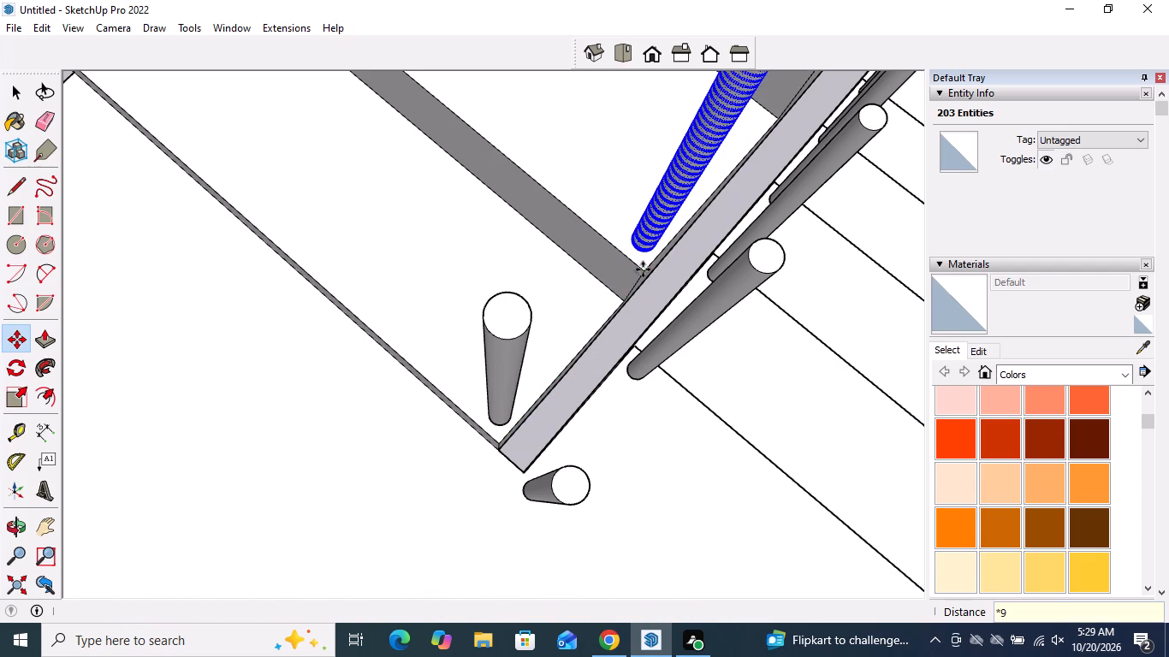
key(Return)
key(space)
Examine the whole staircase from above, the front and the side to check the posts along both flights and the landing.
scroll(643, 269, down, 9)
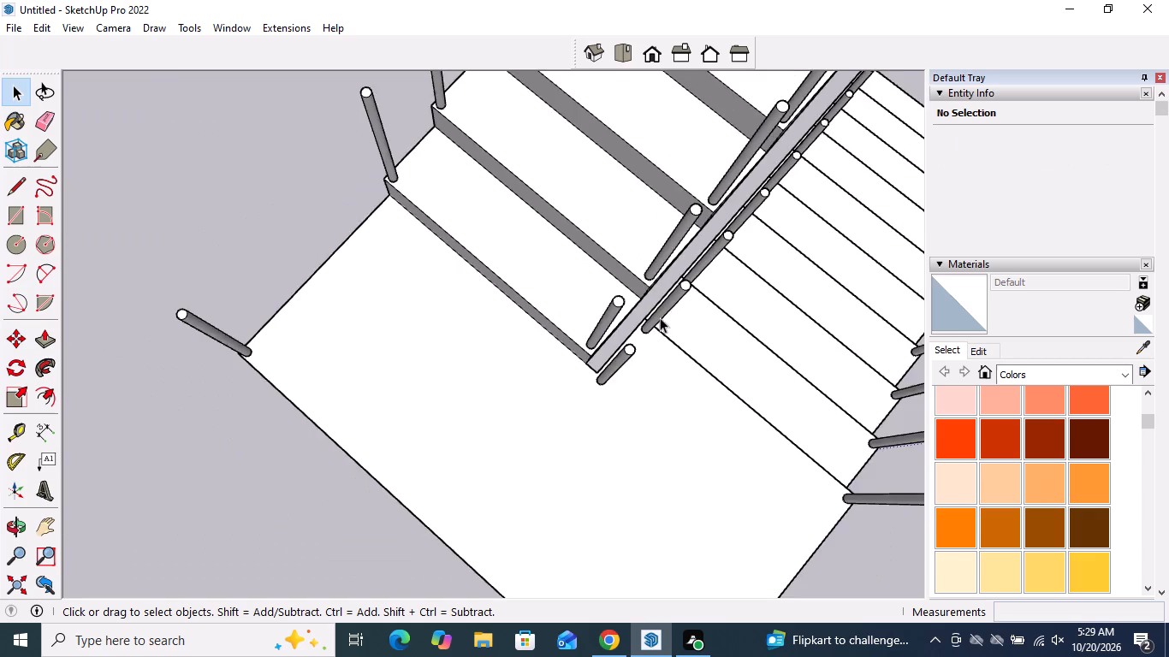
scroll(660, 317, down, 18)
scroll(660, 318, down, 4)
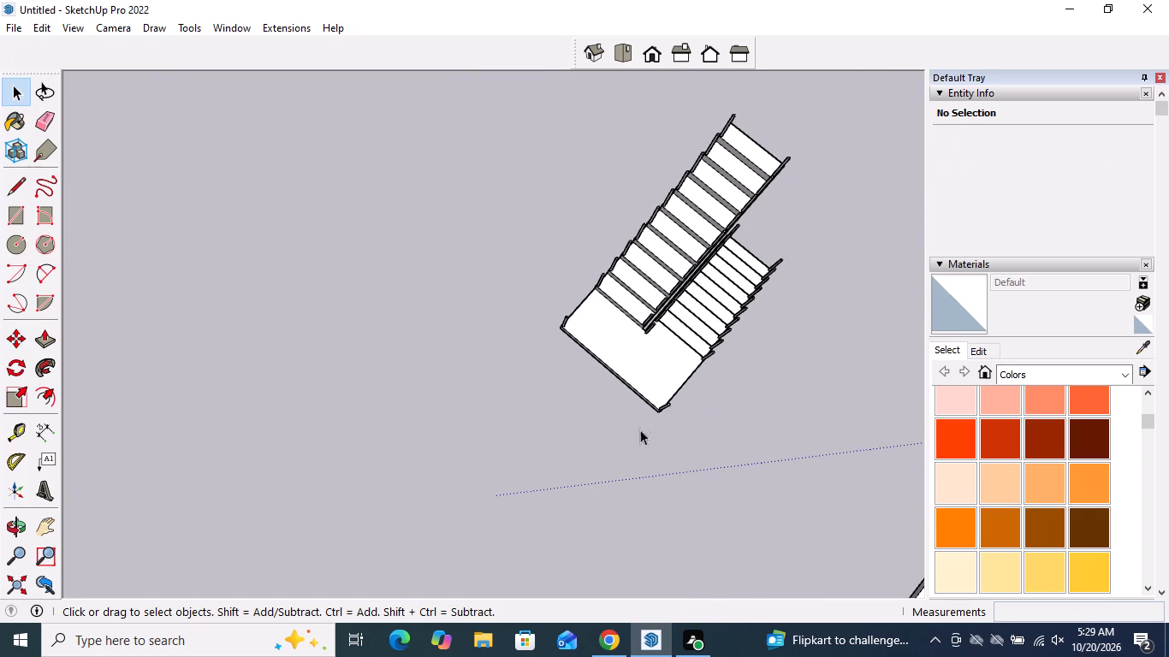
middle_drag(621, 443, 690, 166)
middle_drag(703, 299, 393, 223)
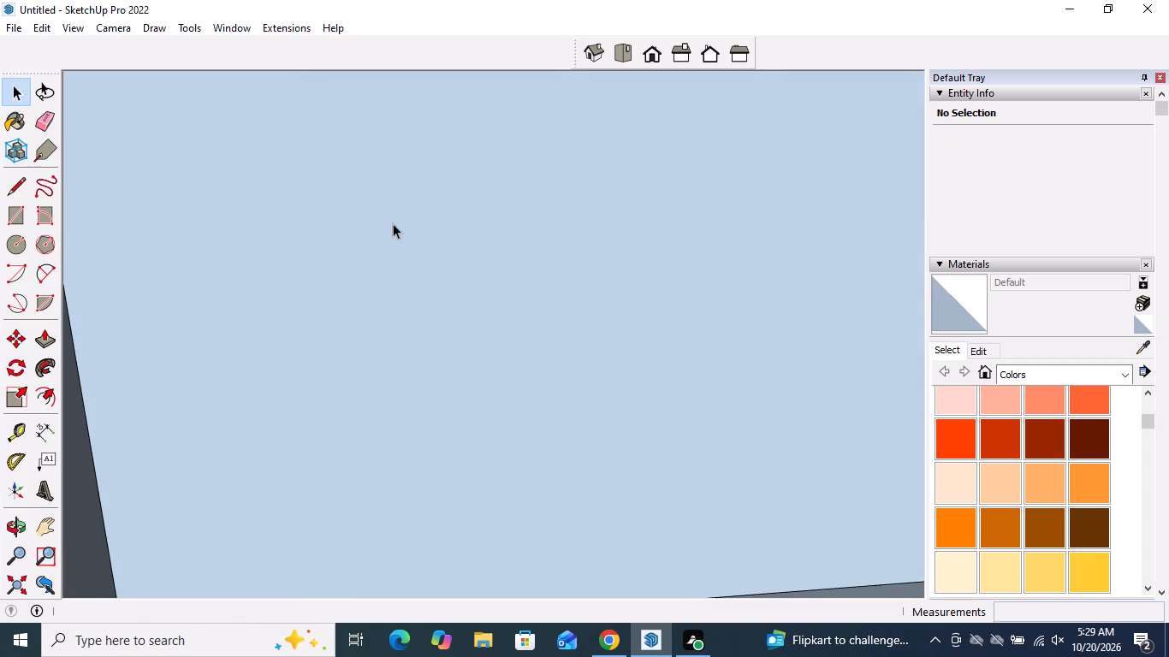
scroll(567, 484, down, 9)
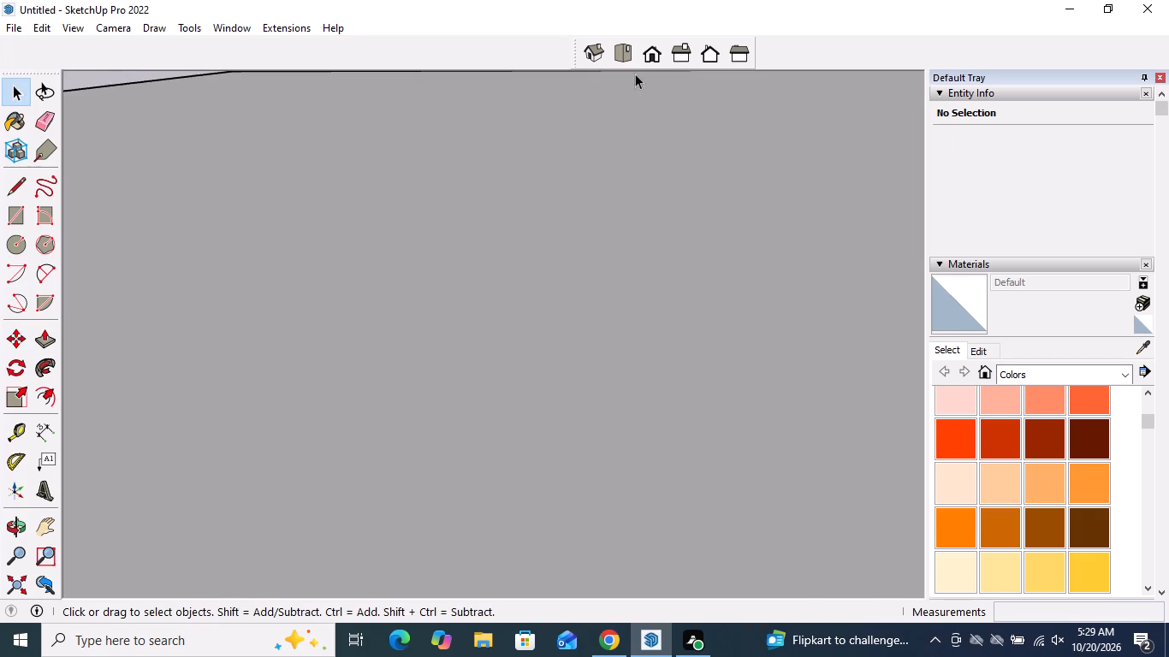
click(650, 47)
scroll(659, 190, down, 3)
middle_drag(683, 357, 893, 382)
scroll(893, 382, up, 3)
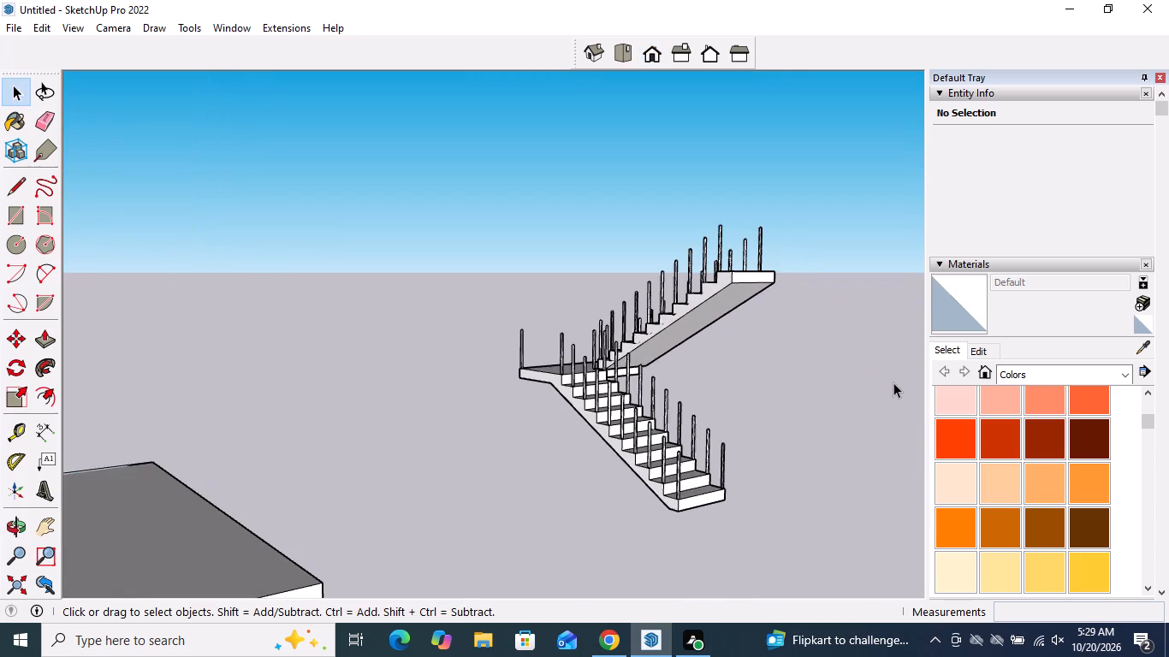
scroll(668, 431, up, 3)
middle_drag(595, 524, 908, 522)
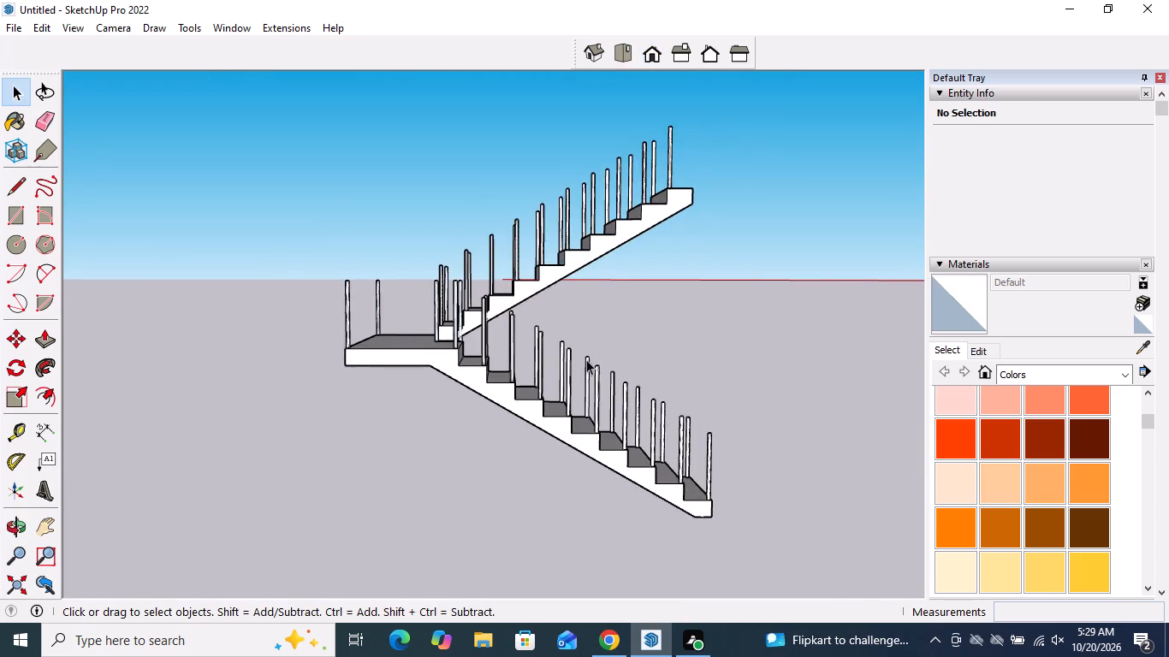
scroll(578, 373, up, 3)
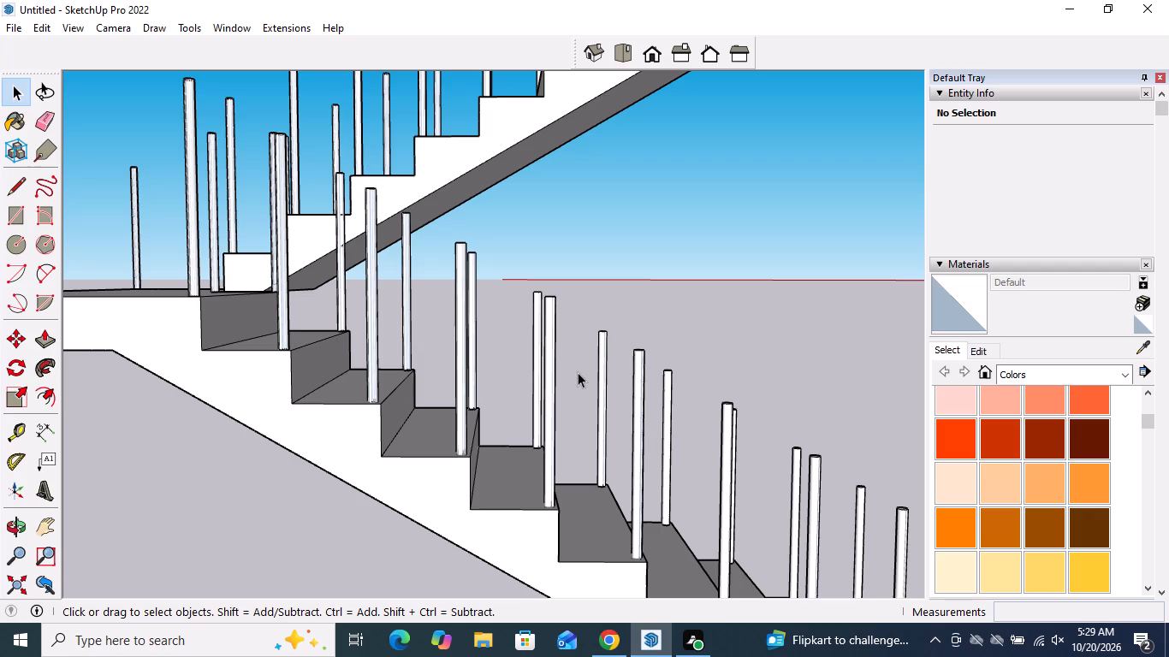
scroll(617, 308, down, 4)
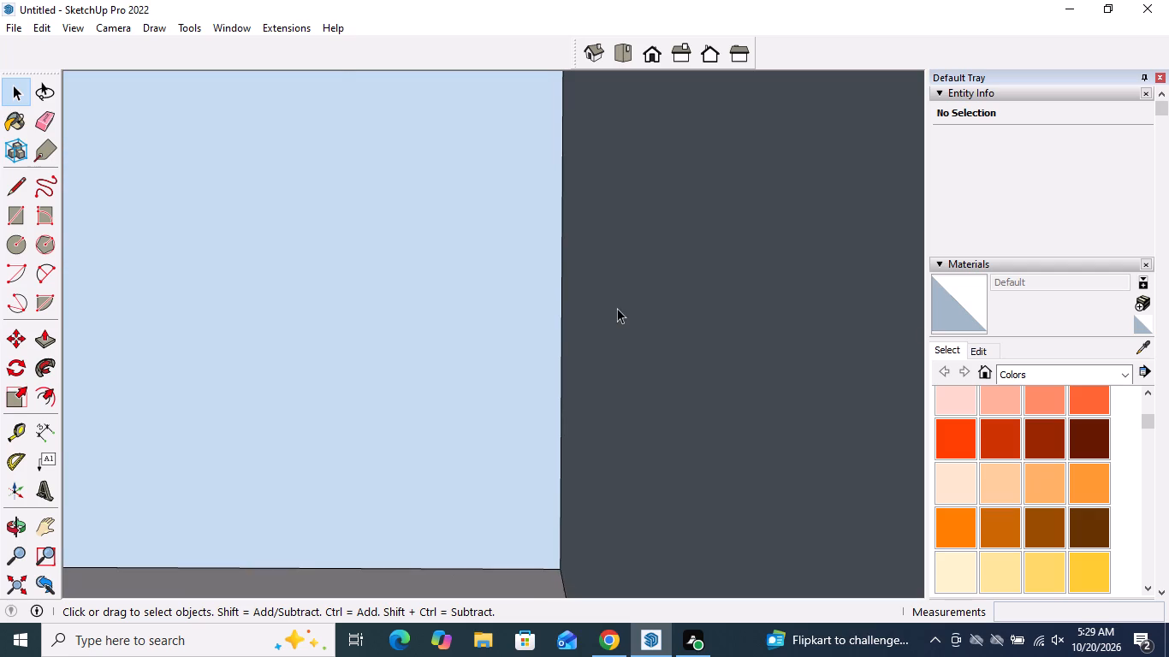
scroll(617, 308, down, 1)
Move the entire two-storey building mass with its slabs along the red axis, farther away from the staircase.
click(659, 54)
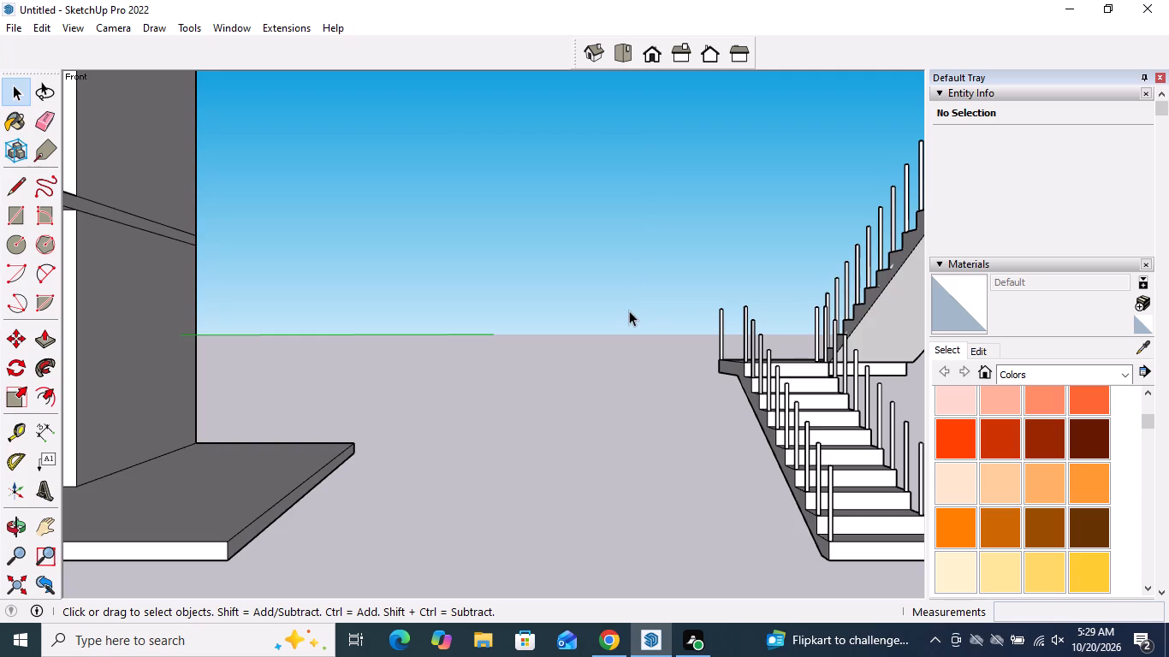
scroll(626, 311, down, 7)
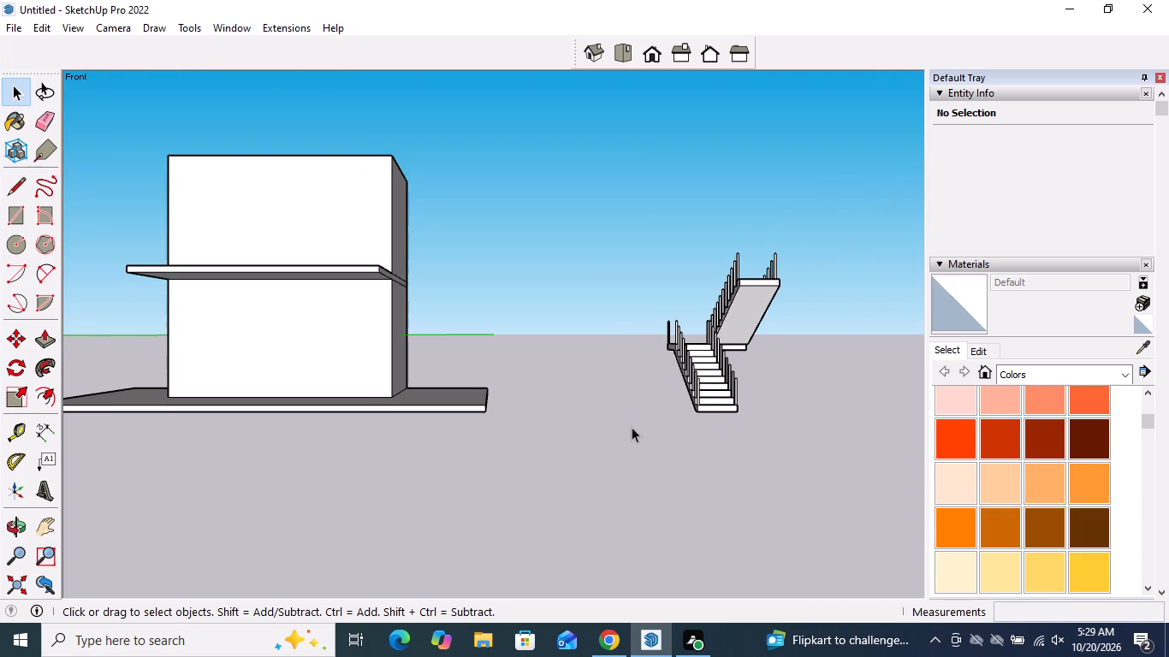
scroll(622, 427, down, 3)
drag(531, 423, 195, 225)
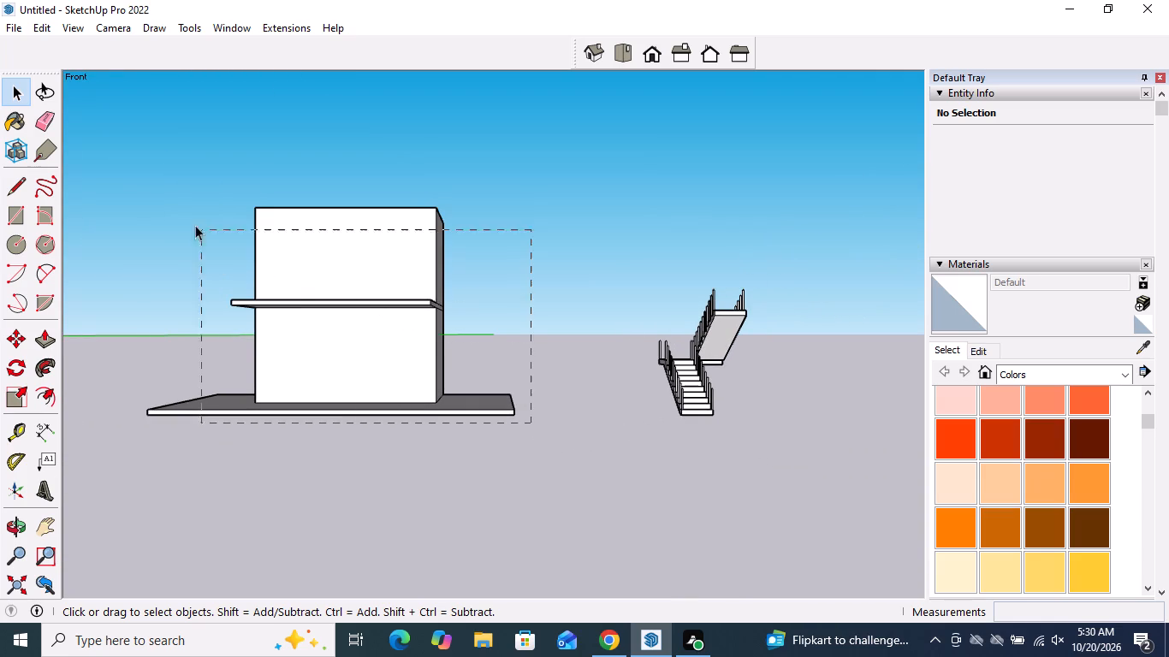
drag(195, 225, 121, 192)
middle_drag(287, 200, 306, 477)
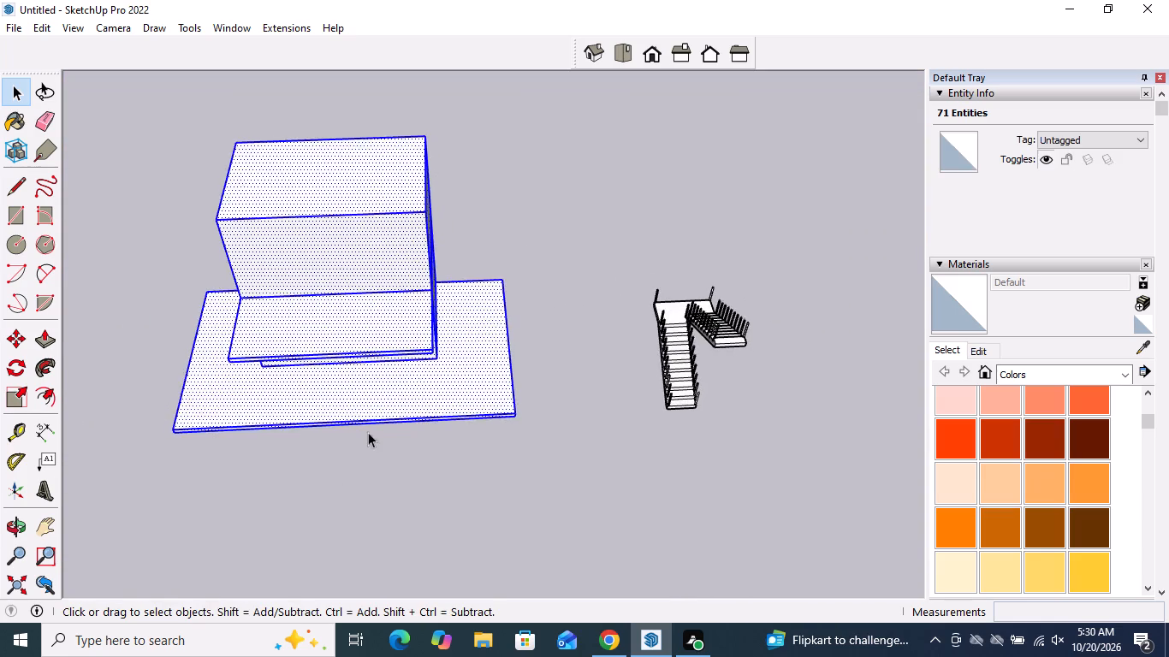
scroll(368, 432, down, 5)
middle_drag(283, 297, 124, 293)
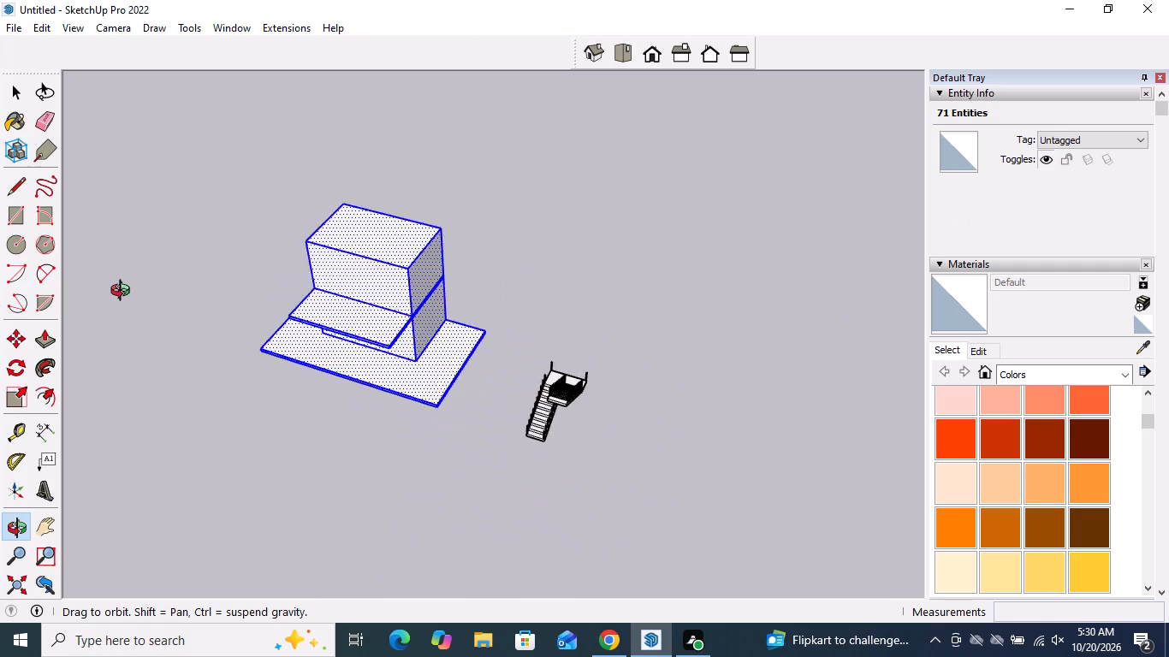
middle_drag(124, 293, 241, 240)
click(21, 345)
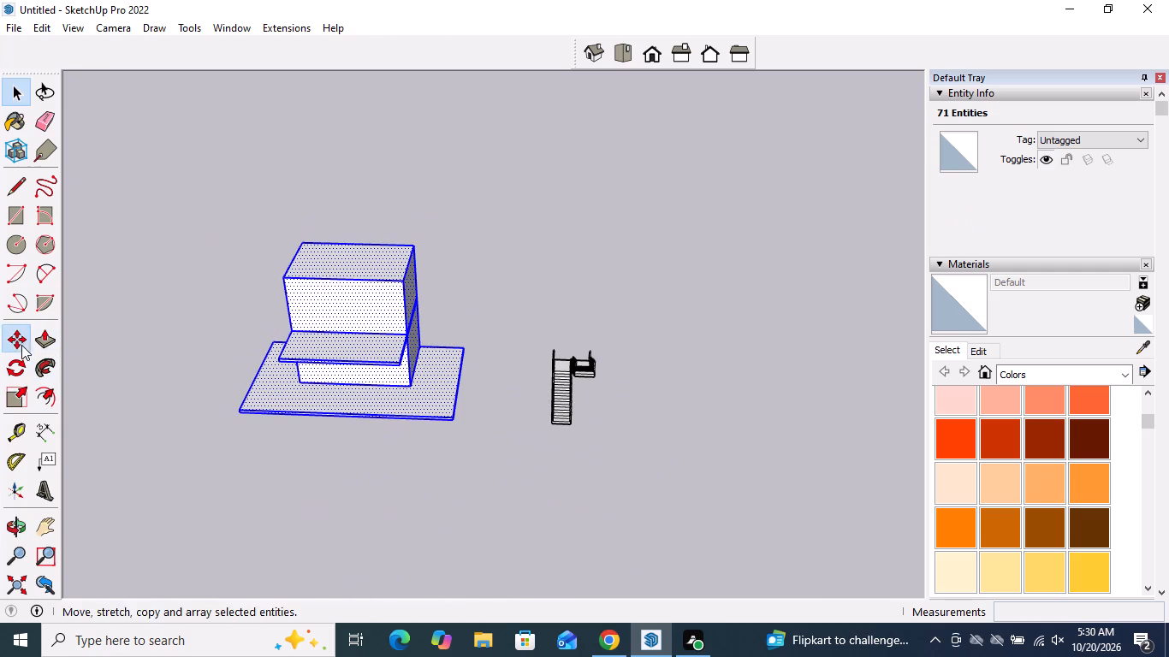
click(448, 417)
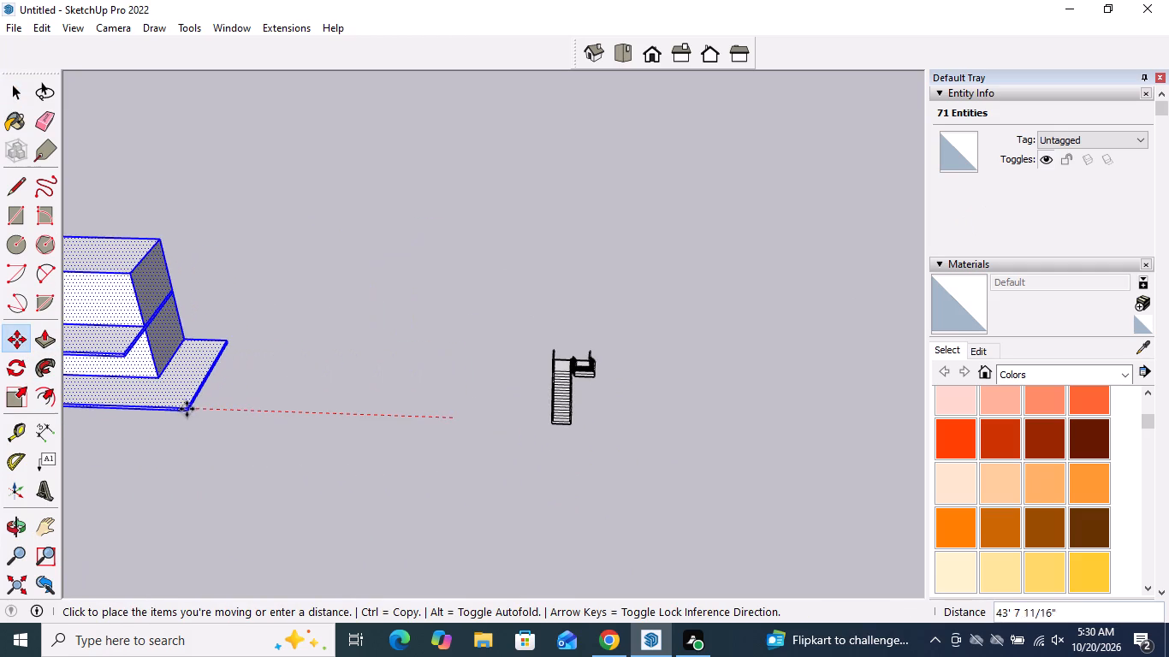
click(156, 403)
middle_drag(286, 406, 389, 397)
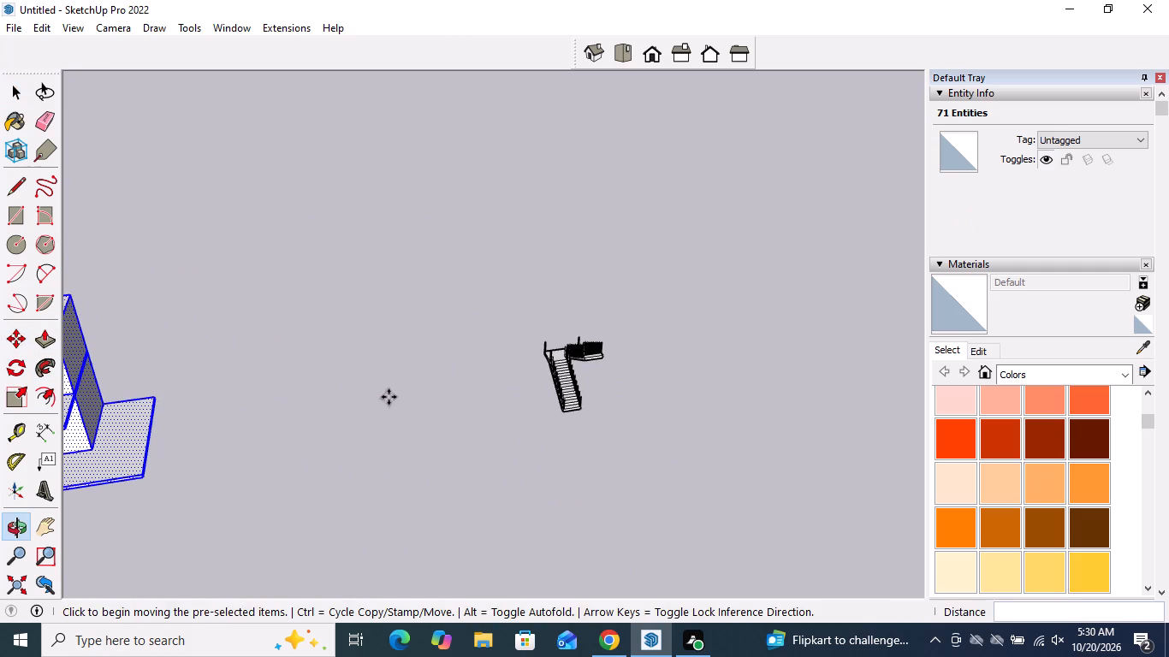
key(space)
click(392, 417)
Draw a 6" vertical line upward from the top centre of the outer post on the lower flight's lowest tread.
middle_drag(392, 417, 424, 407)
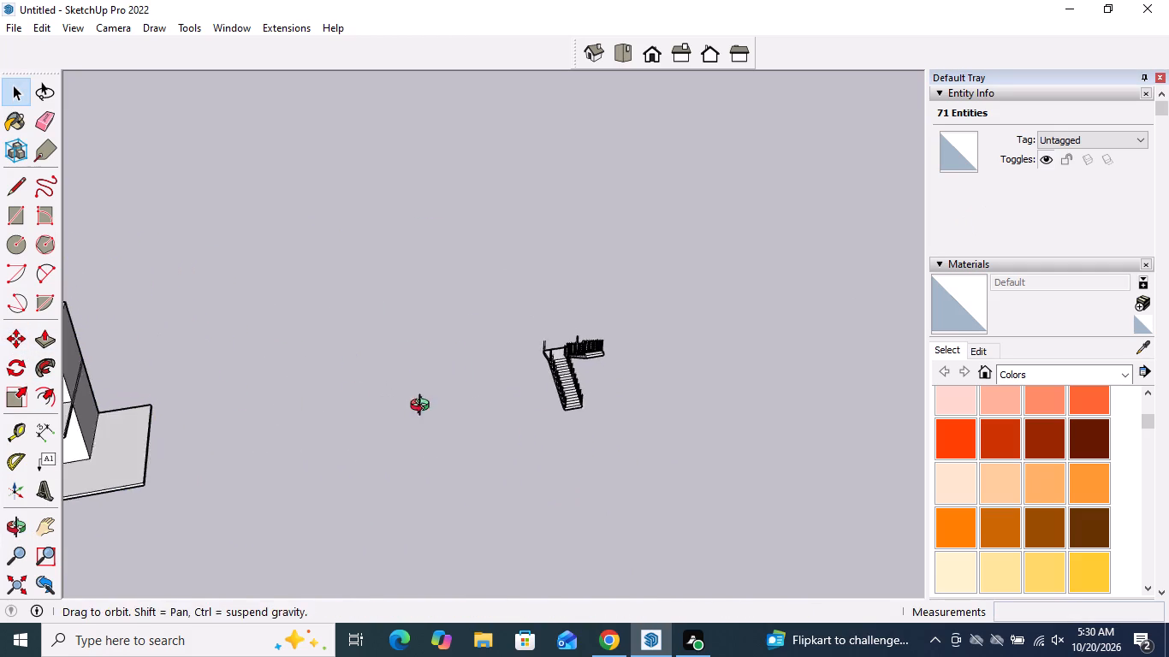
middle_drag(424, 407, 640, 395)
scroll(528, 370, up, 14)
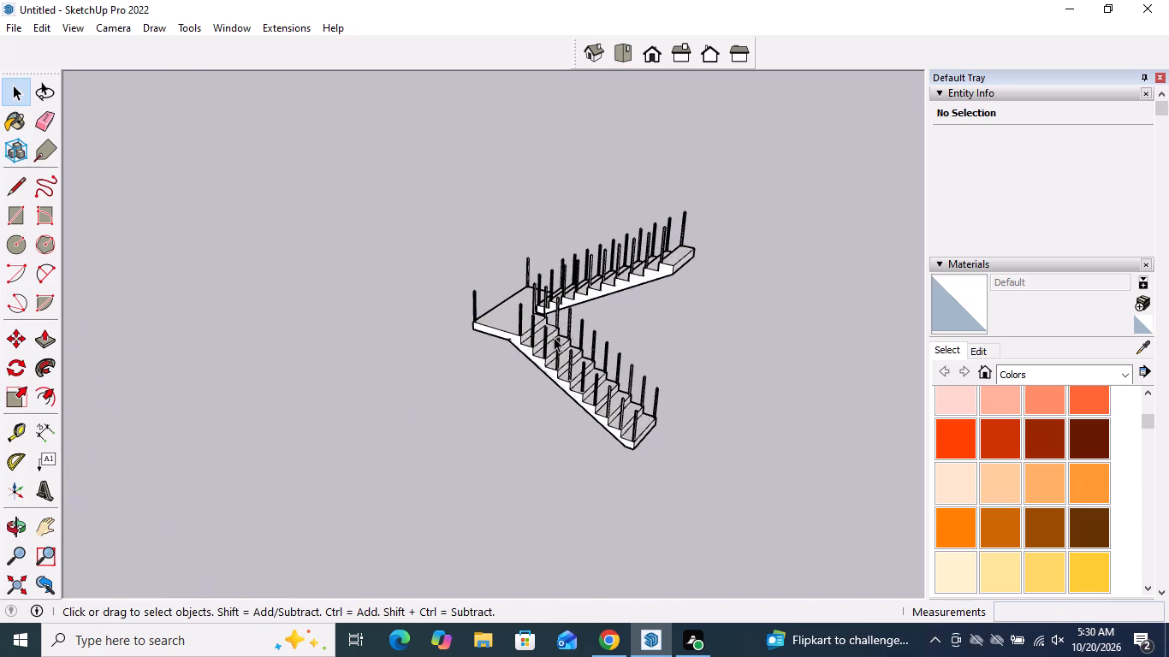
middle_drag(554, 337, 717, 340)
scroll(611, 348, up, 8)
middle_drag(590, 358, 634, 350)
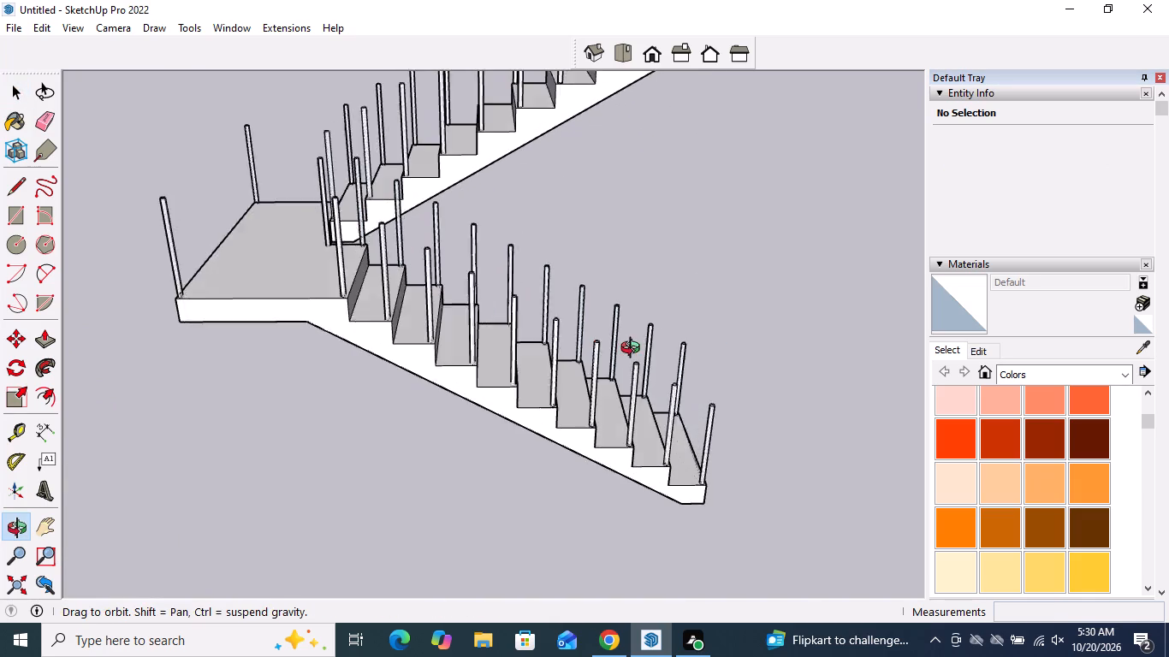
middle_drag(634, 350, 715, 403)
scroll(715, 403, up, 1)
scroll(683, 340, up, 4)
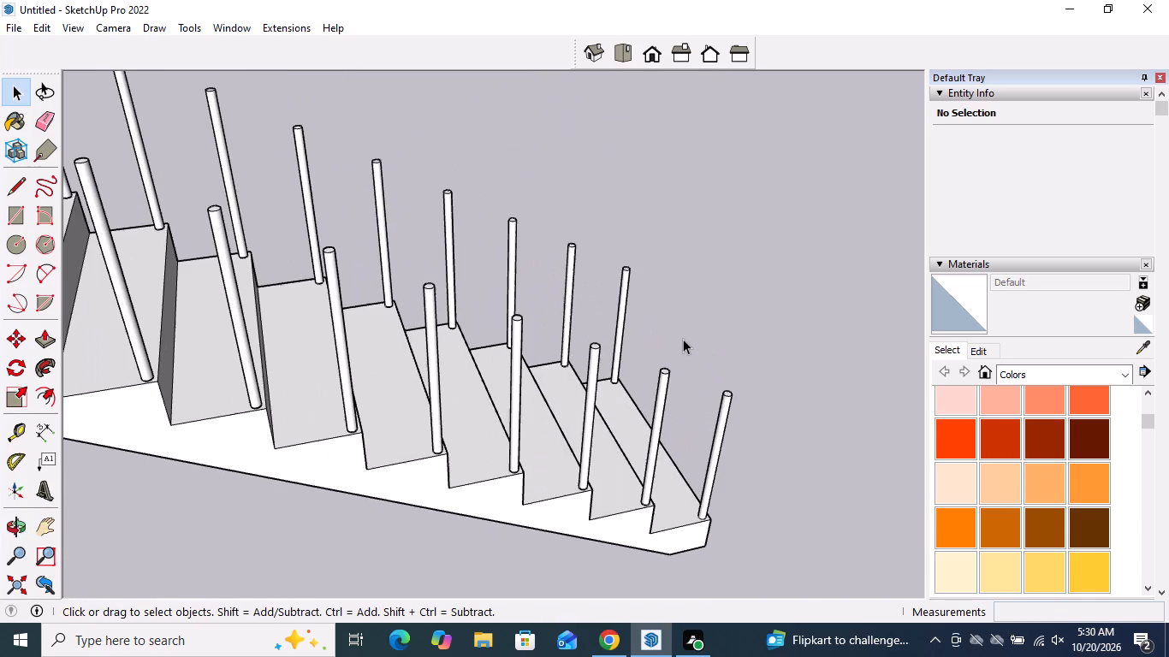
middle_drag(682, 338, 685, 387)
scroll(685, 388, up, 3)
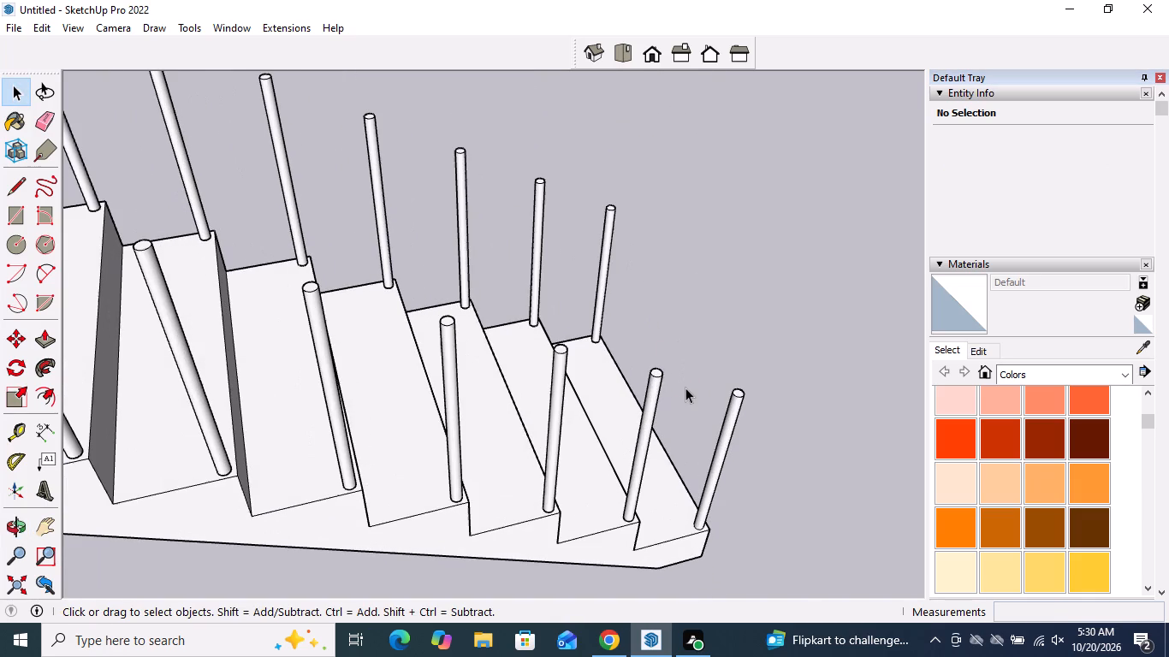
click(12, 198)
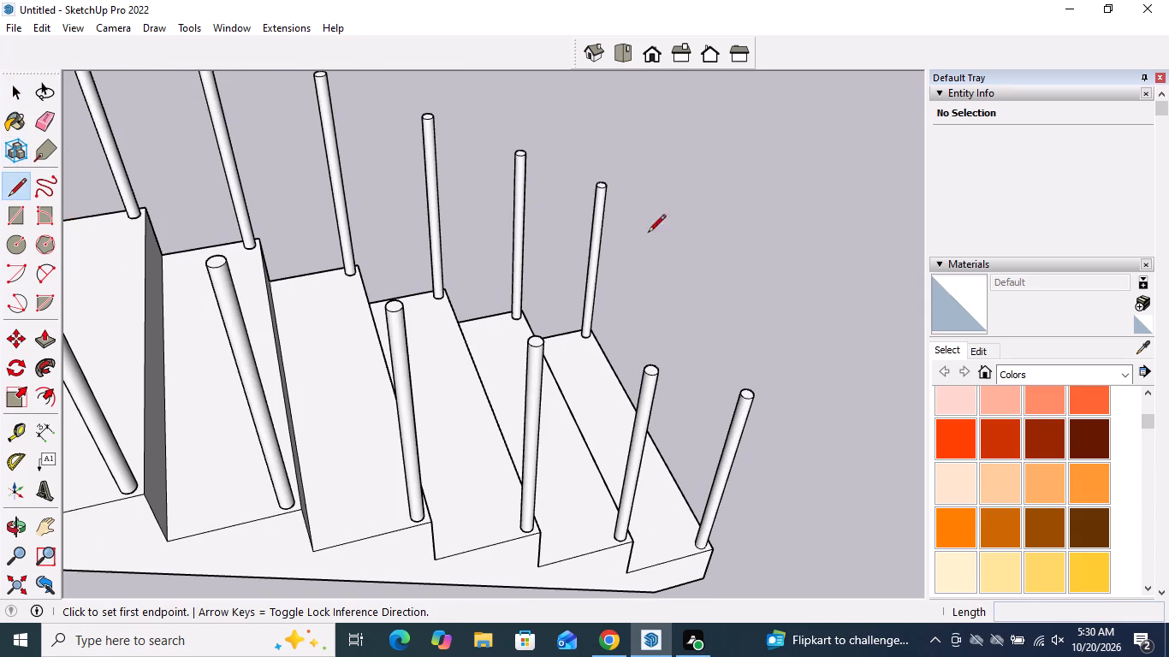
scroll(754, 387, up, 8)
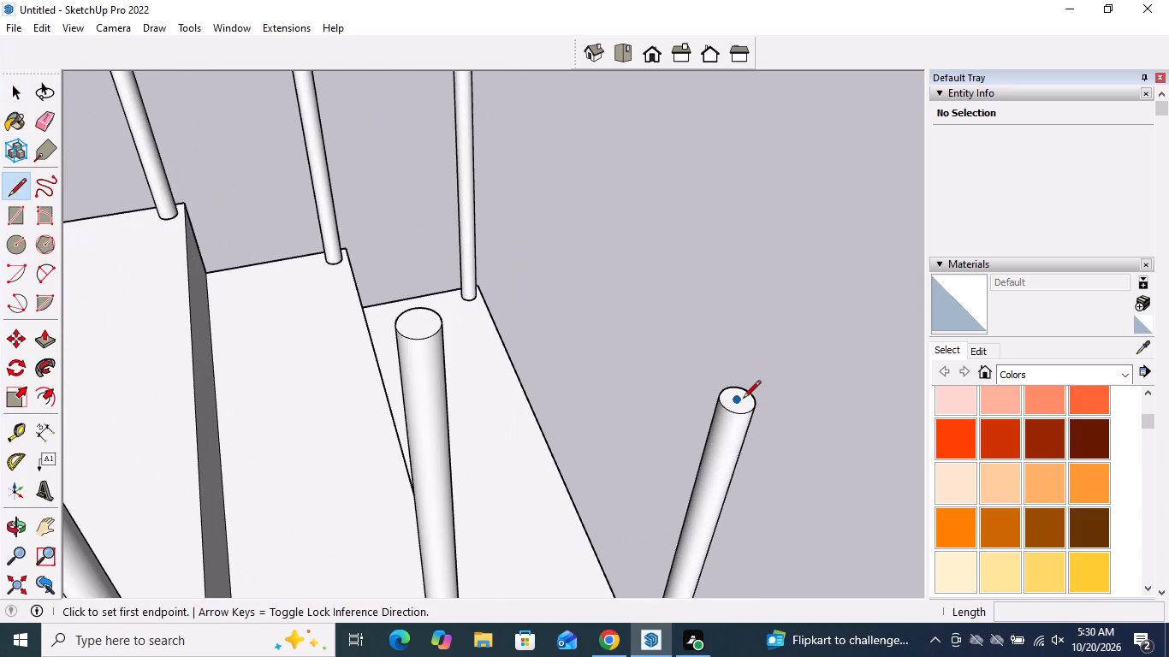
click(735, 402)
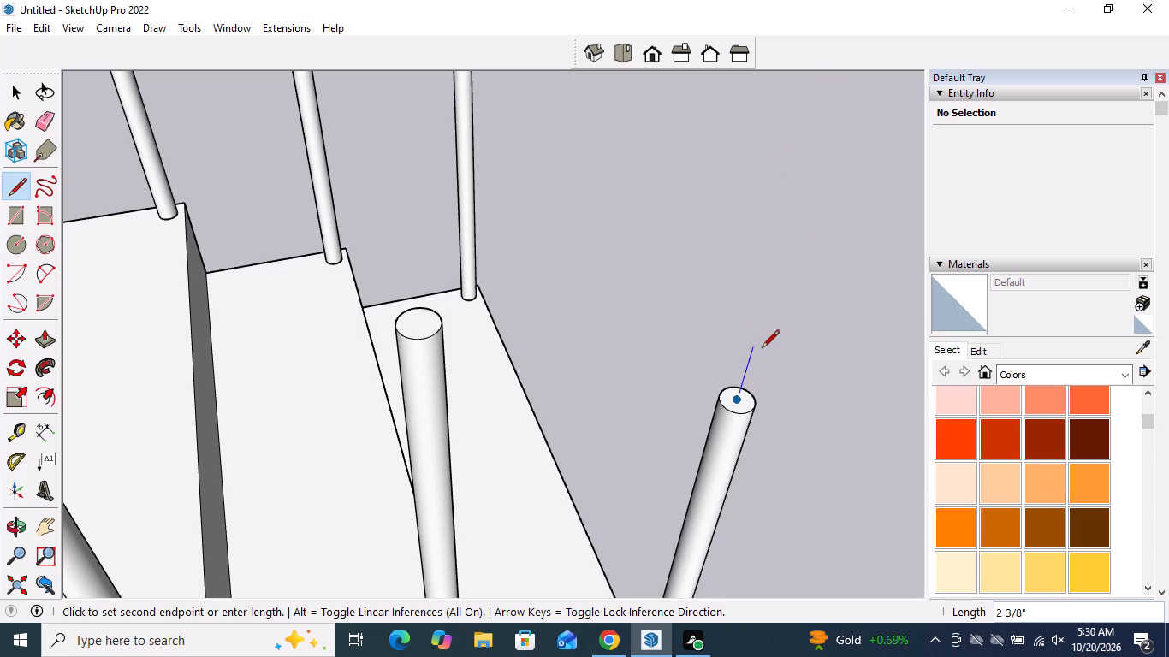
key(6)
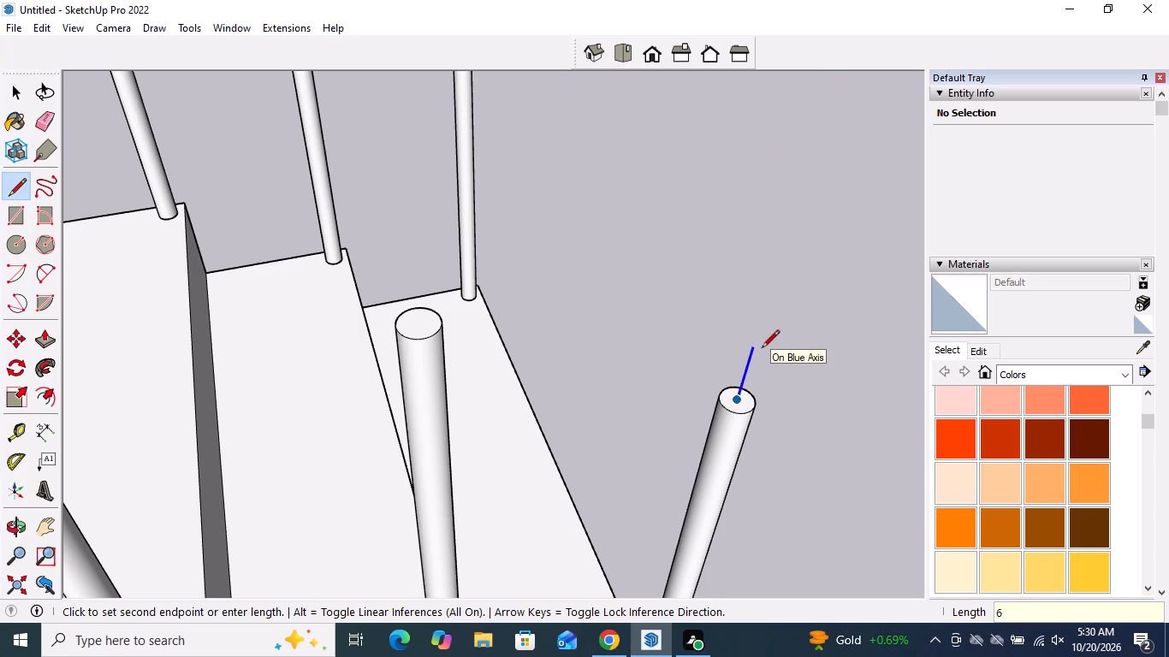
key(shift+quotedbl)
key(Return)
key(space)
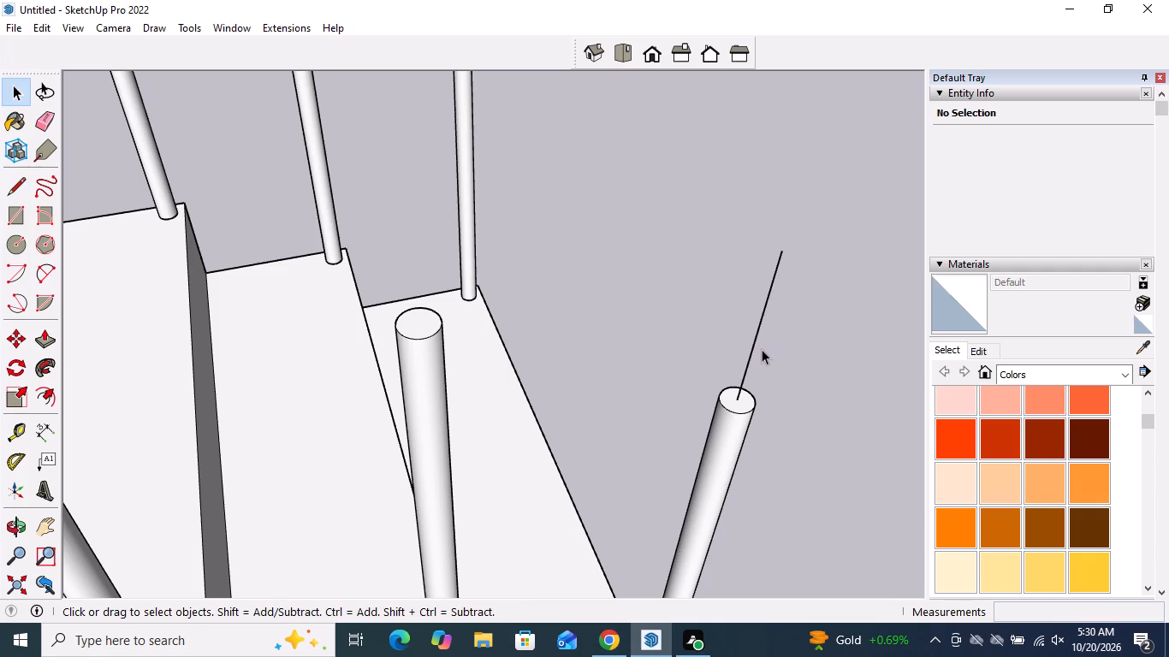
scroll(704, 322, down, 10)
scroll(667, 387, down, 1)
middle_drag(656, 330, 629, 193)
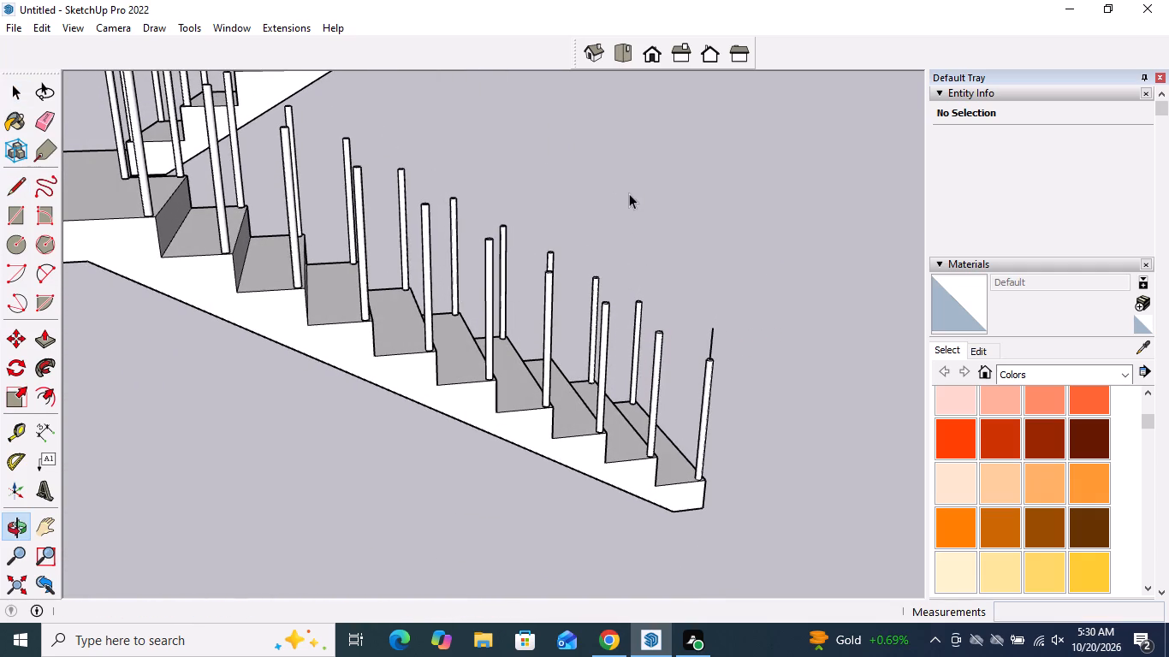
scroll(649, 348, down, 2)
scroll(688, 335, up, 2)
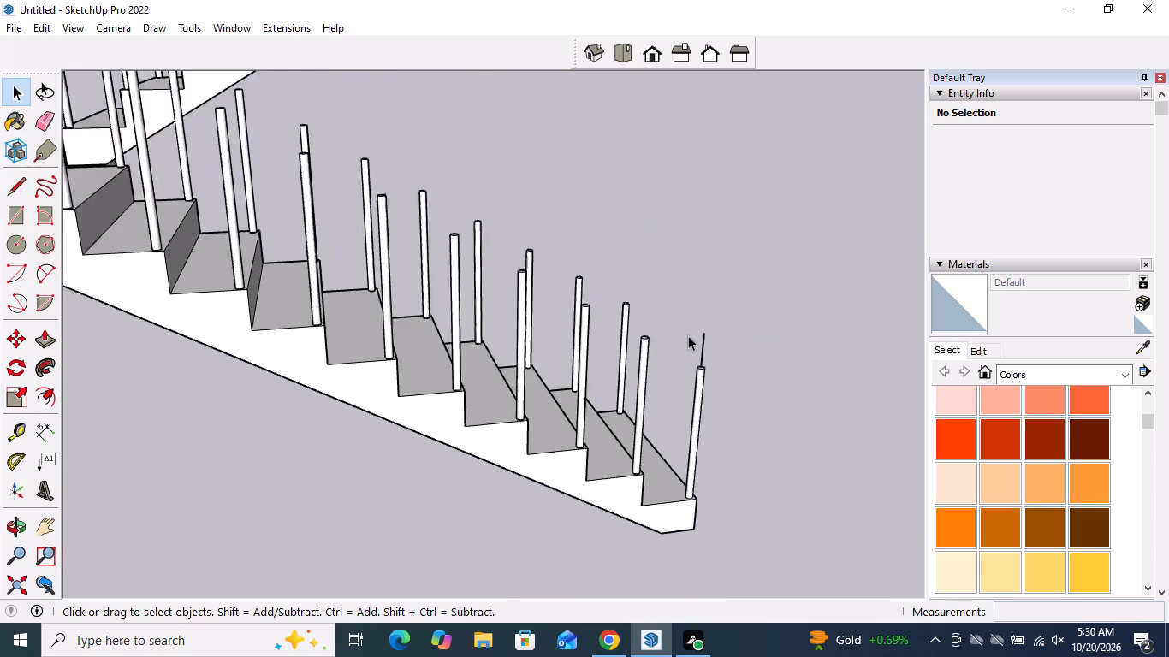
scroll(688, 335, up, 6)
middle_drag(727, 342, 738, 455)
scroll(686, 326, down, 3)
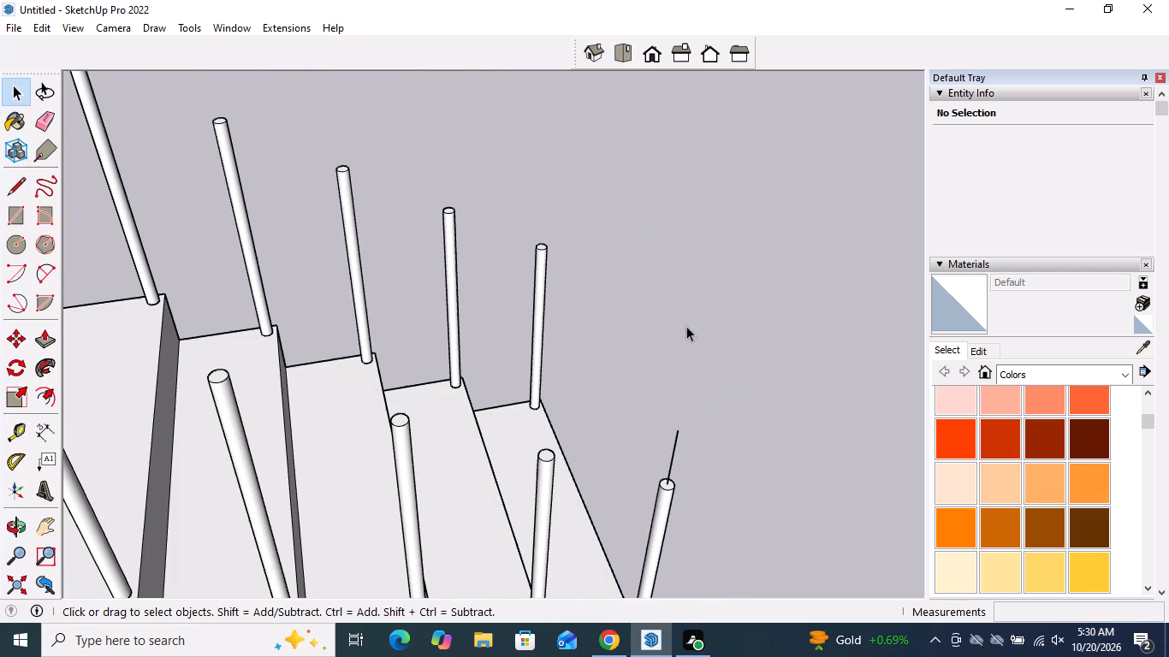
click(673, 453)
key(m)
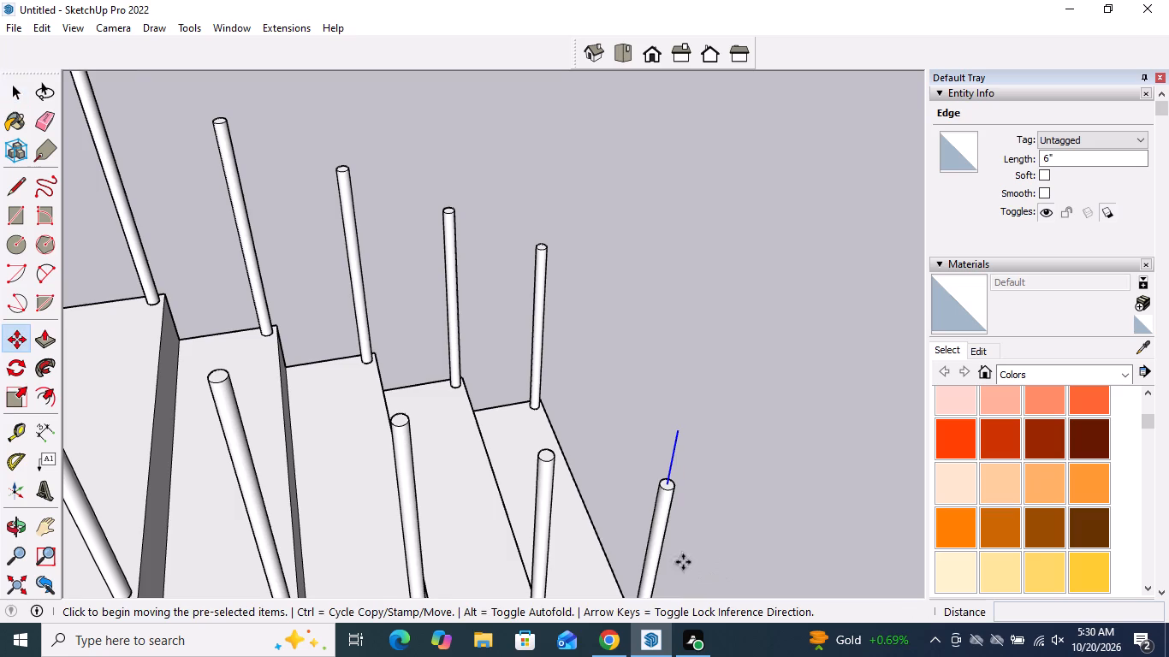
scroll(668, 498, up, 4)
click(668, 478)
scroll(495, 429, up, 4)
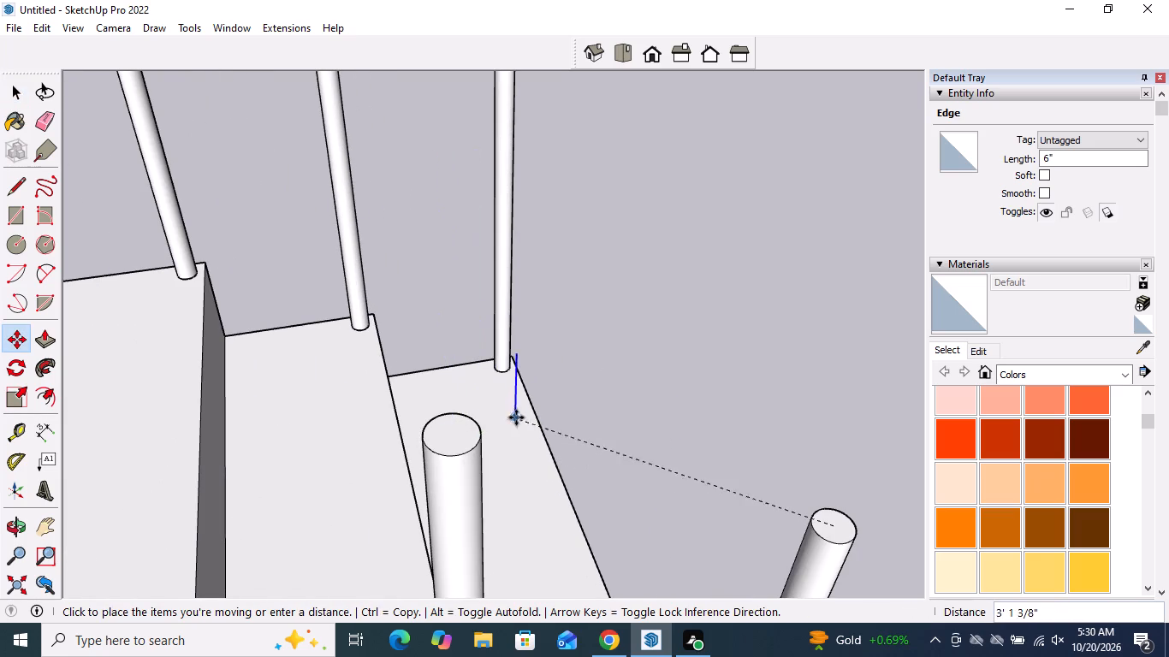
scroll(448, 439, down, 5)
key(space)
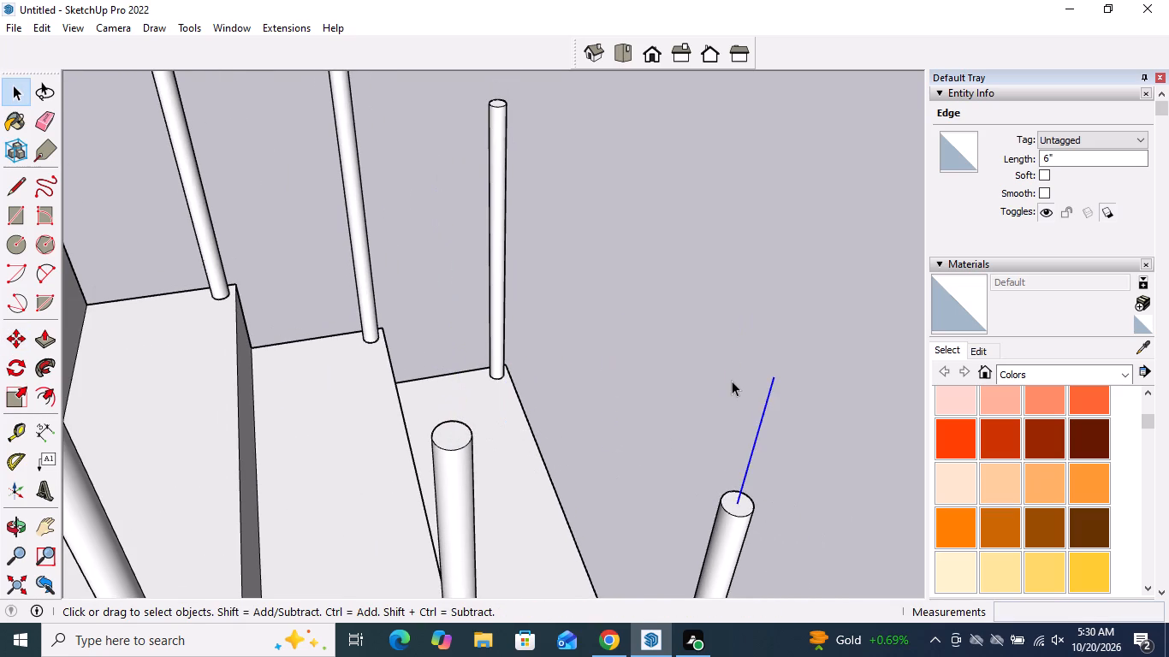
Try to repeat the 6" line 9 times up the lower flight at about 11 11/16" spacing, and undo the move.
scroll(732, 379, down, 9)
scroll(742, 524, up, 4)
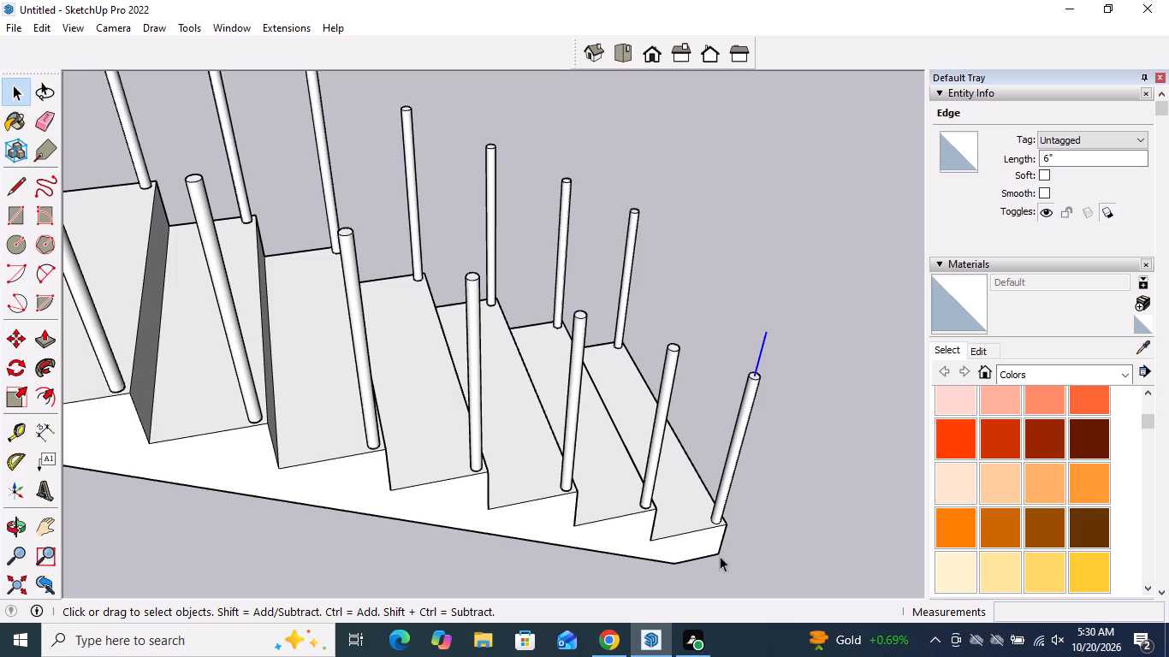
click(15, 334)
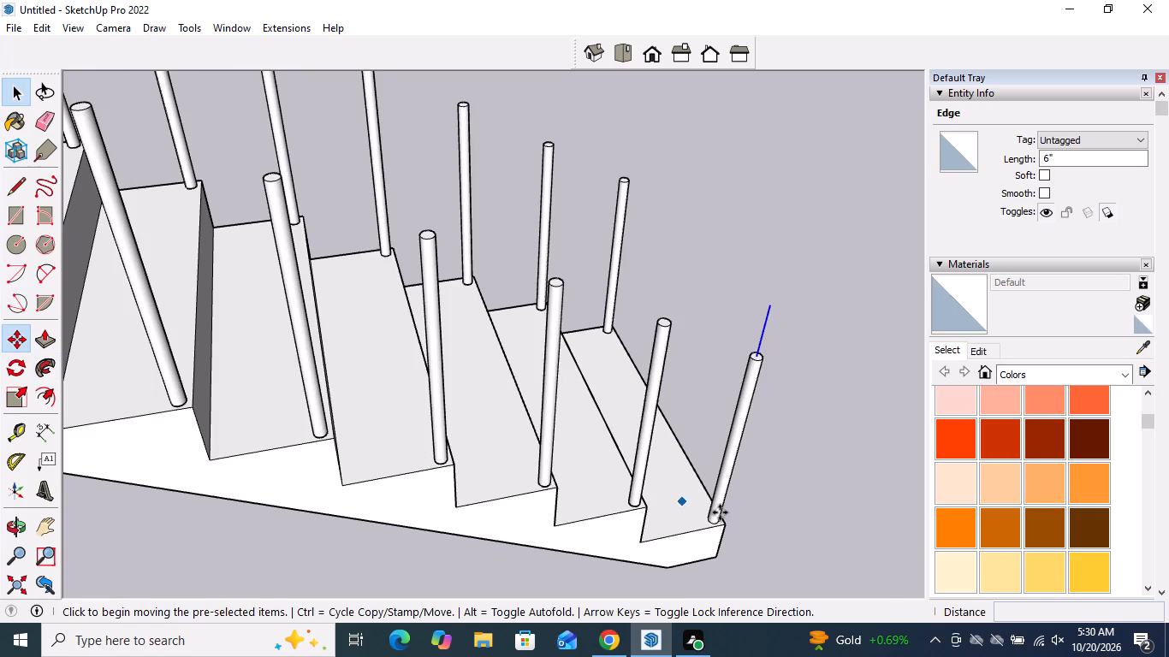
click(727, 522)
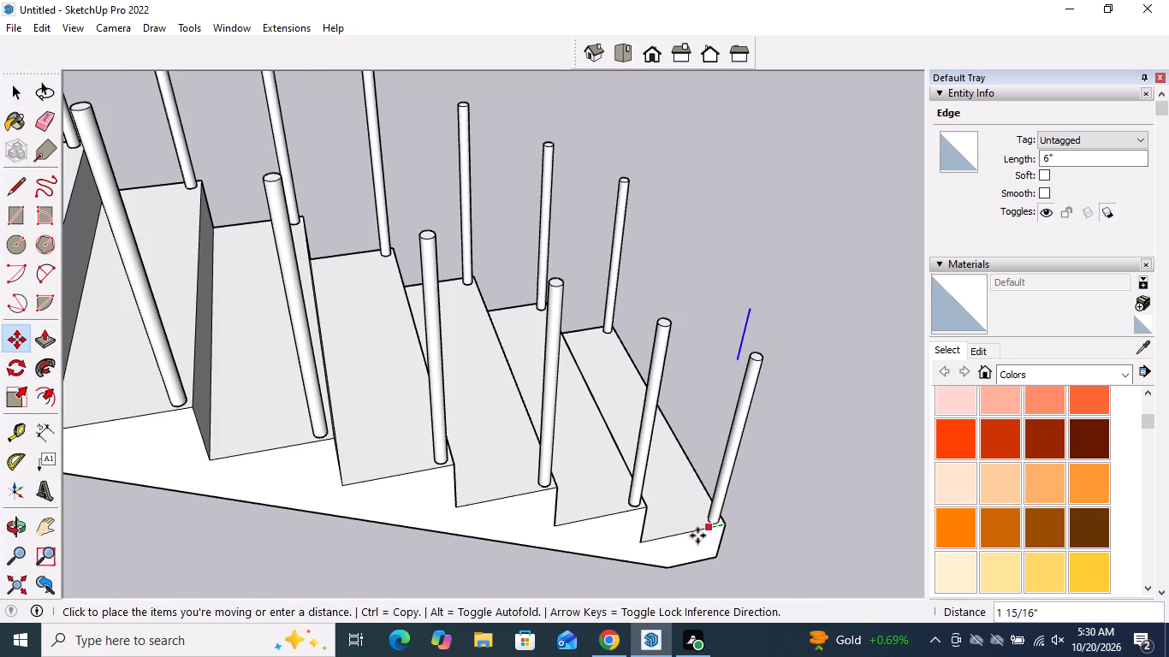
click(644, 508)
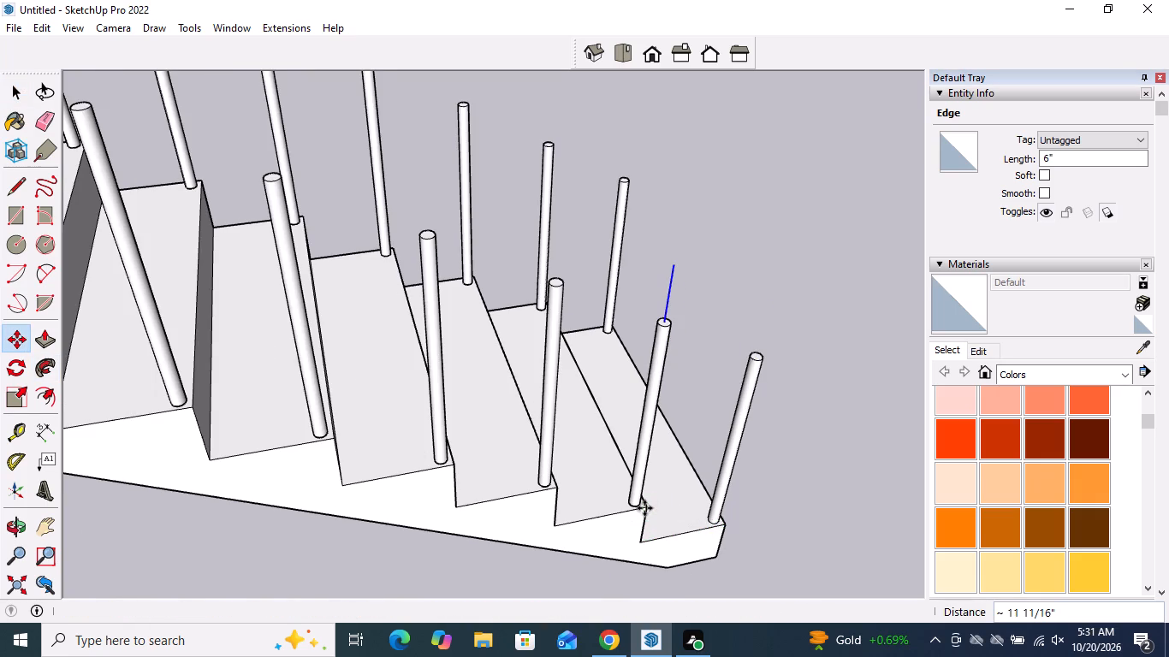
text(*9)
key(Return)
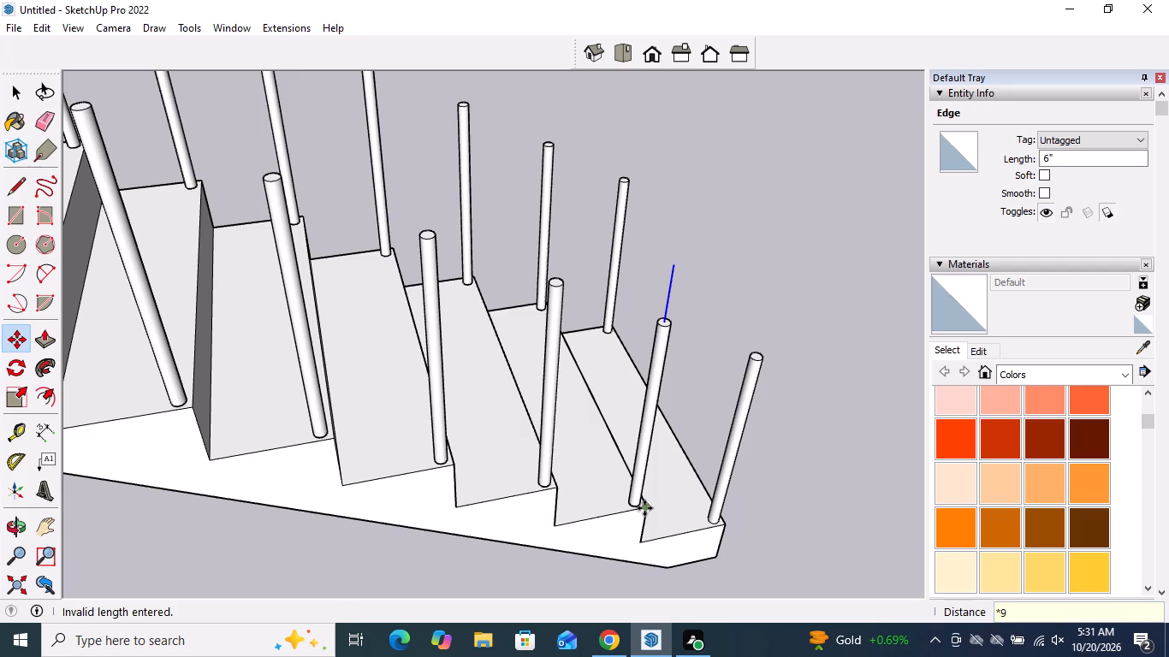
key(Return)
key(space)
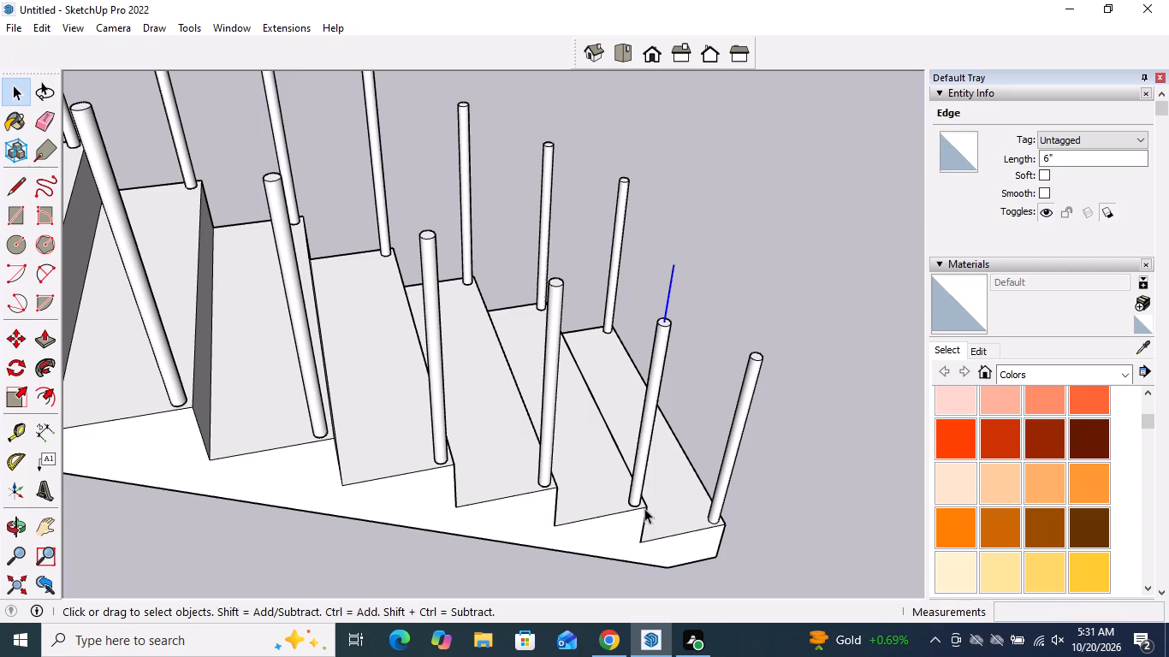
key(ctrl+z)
Copy the 6" line about 11 11/16" to the next tread's post, repeated as 9 copies up the lower flight's outer side.
key(m)
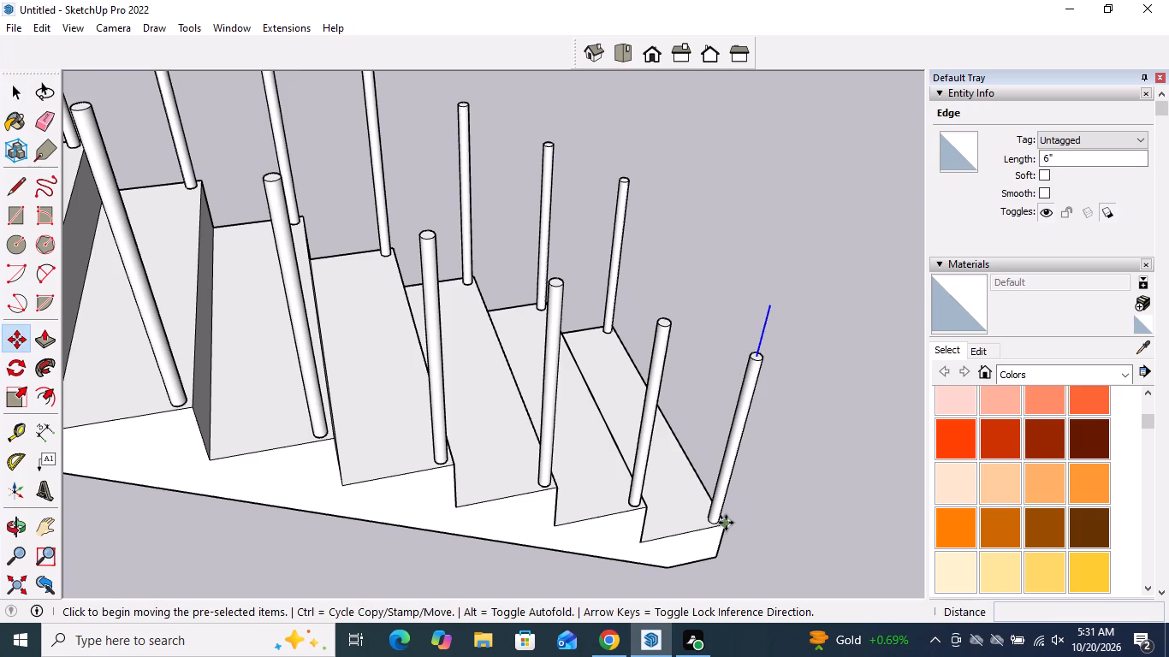
click(726, 521)
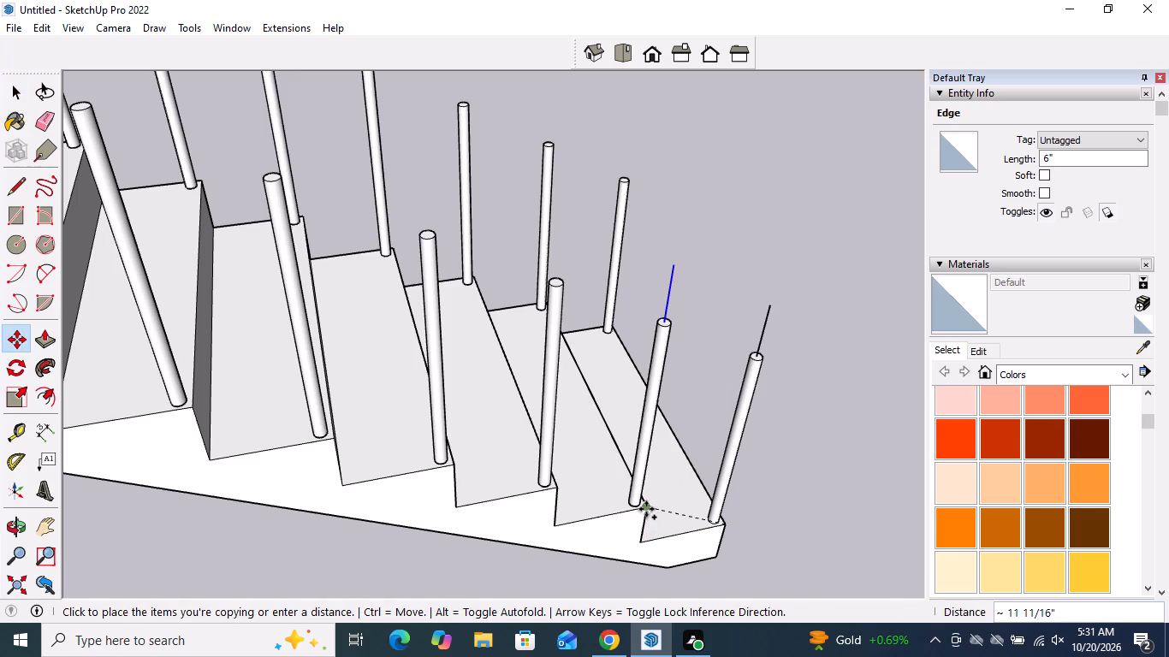
click(646, 507)
text(*9)
key(Return)
key(space)
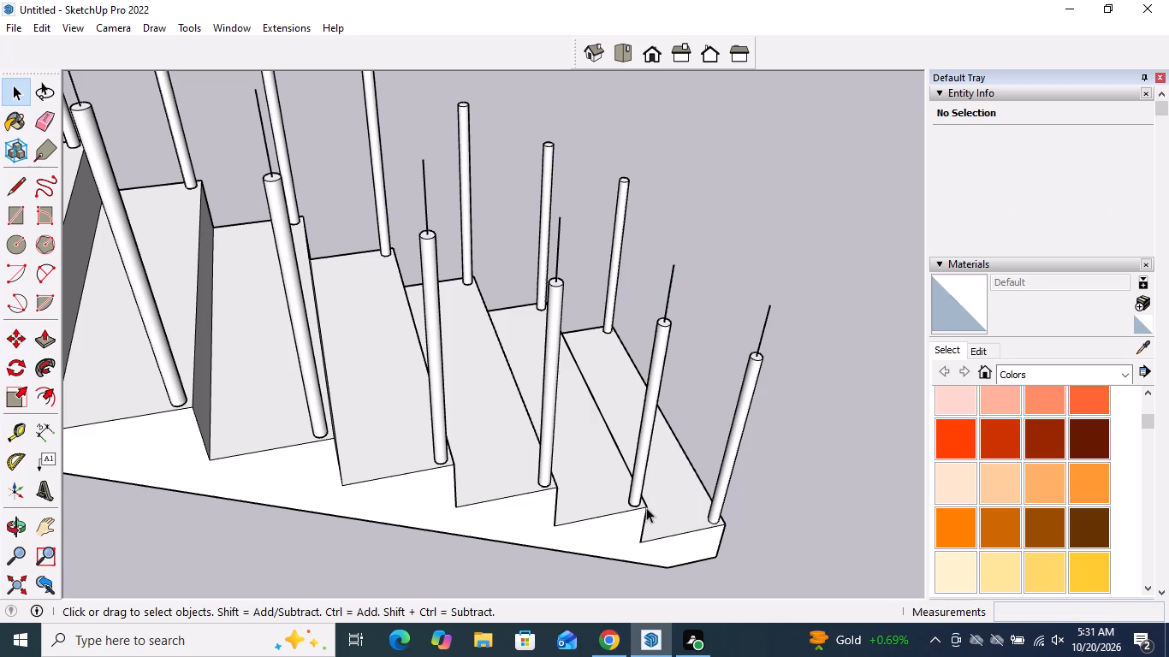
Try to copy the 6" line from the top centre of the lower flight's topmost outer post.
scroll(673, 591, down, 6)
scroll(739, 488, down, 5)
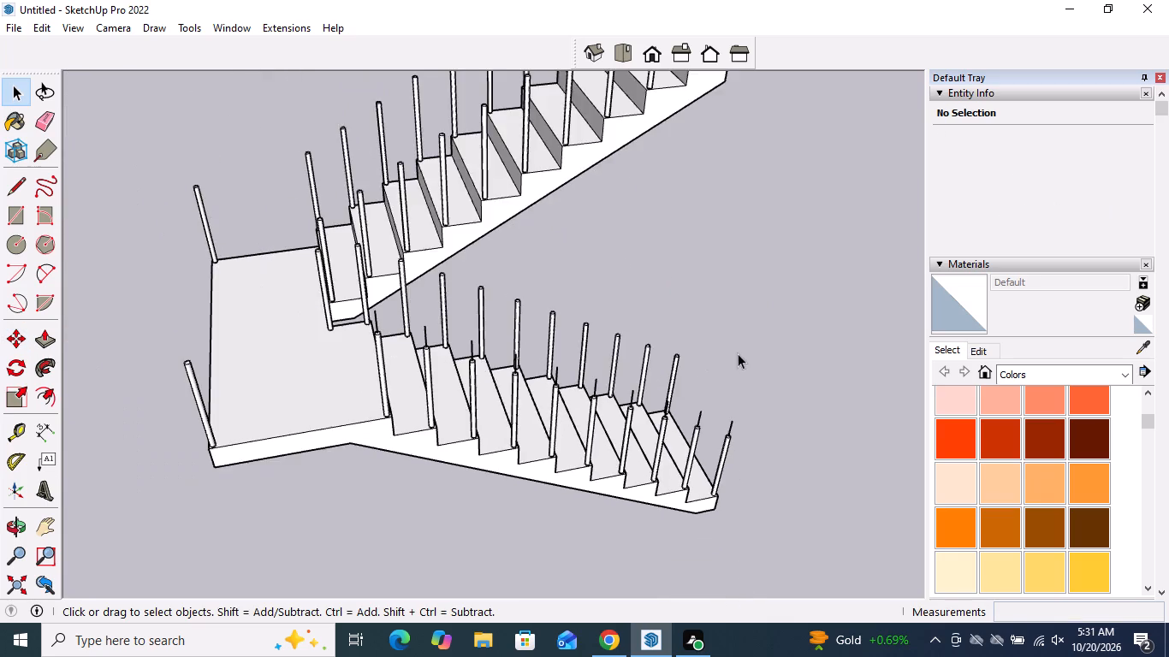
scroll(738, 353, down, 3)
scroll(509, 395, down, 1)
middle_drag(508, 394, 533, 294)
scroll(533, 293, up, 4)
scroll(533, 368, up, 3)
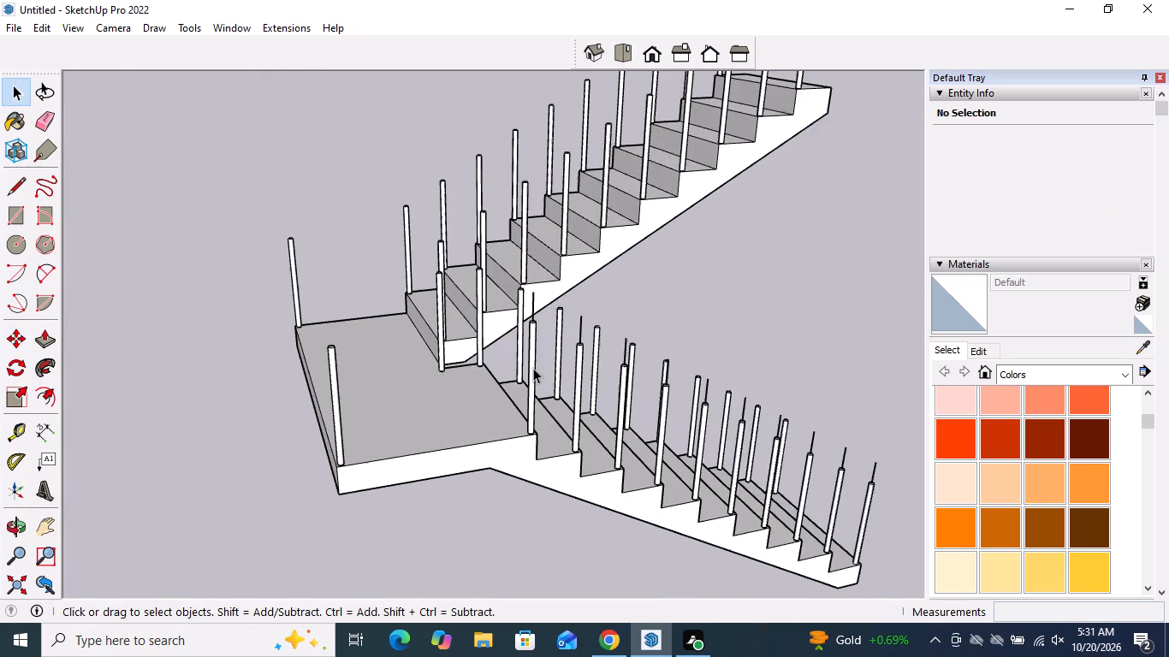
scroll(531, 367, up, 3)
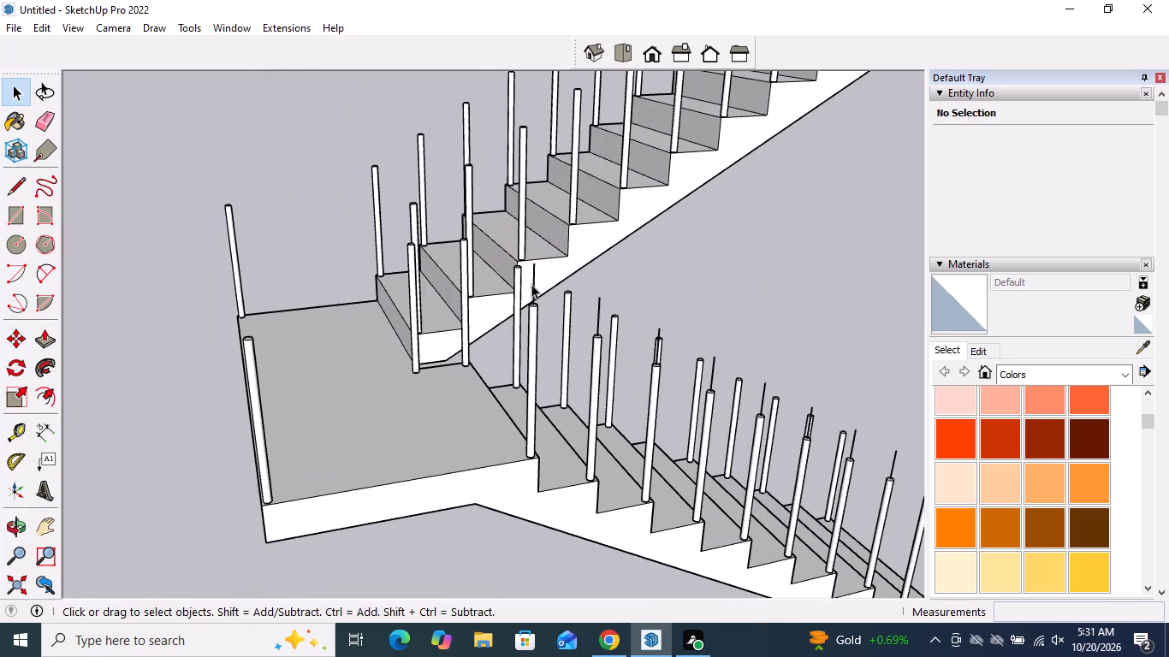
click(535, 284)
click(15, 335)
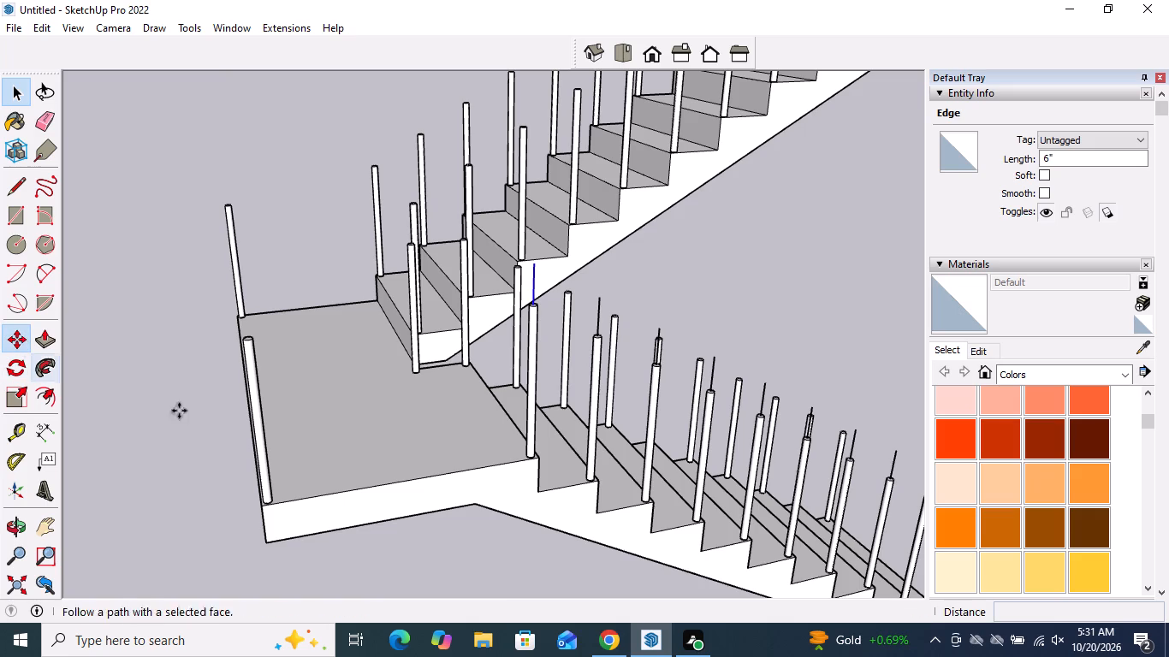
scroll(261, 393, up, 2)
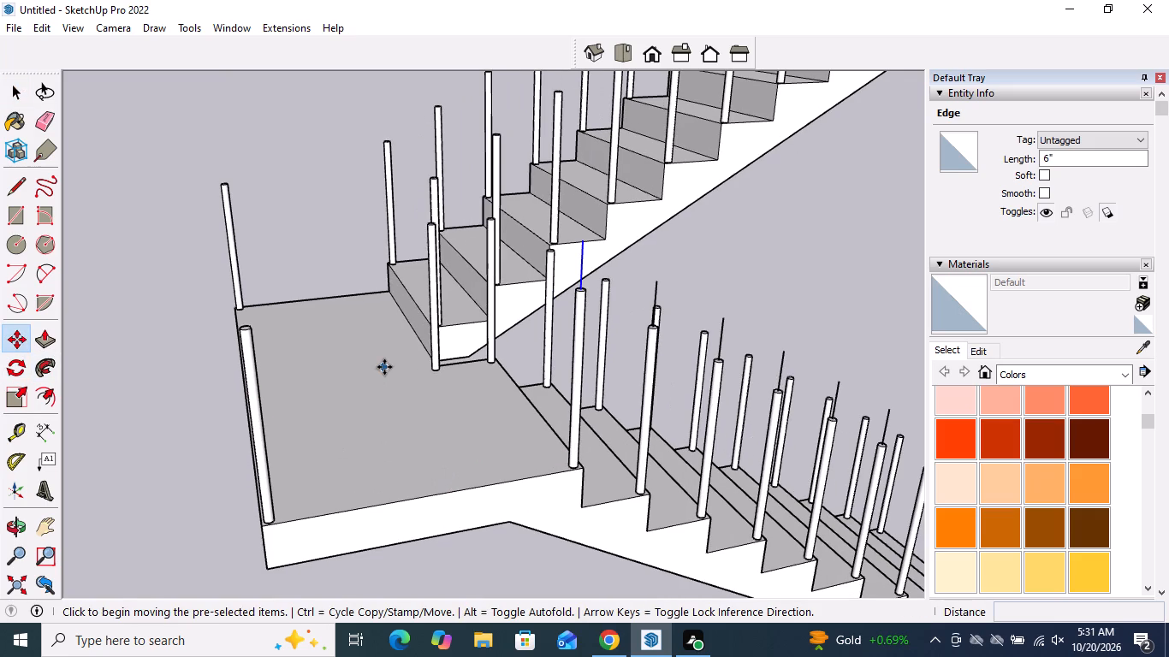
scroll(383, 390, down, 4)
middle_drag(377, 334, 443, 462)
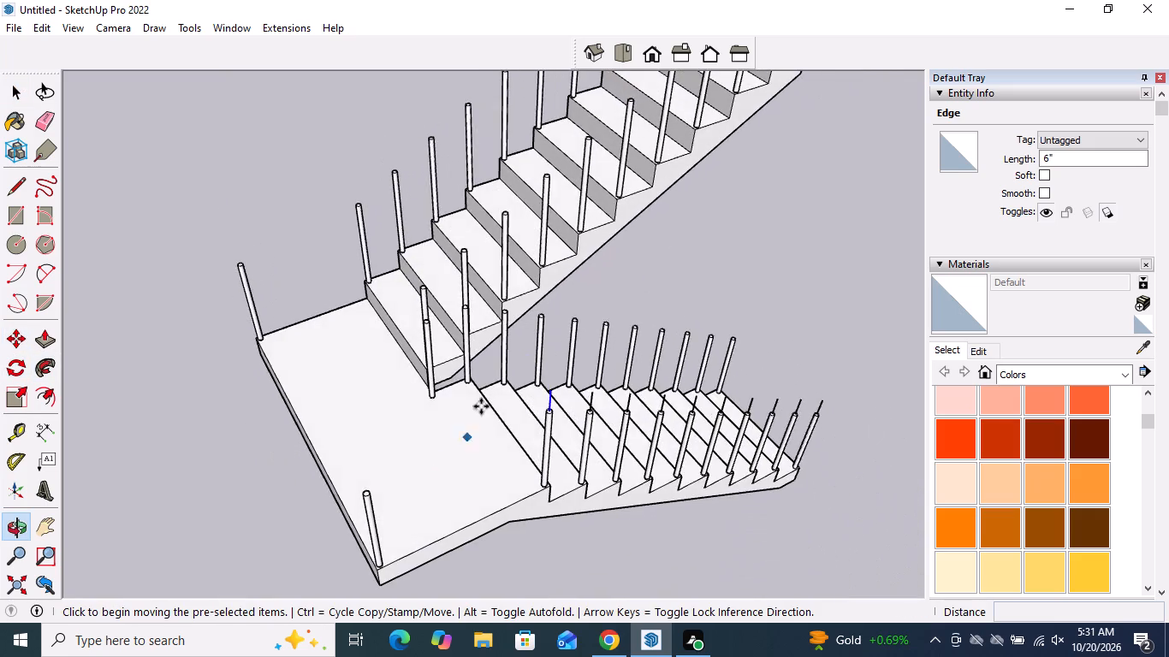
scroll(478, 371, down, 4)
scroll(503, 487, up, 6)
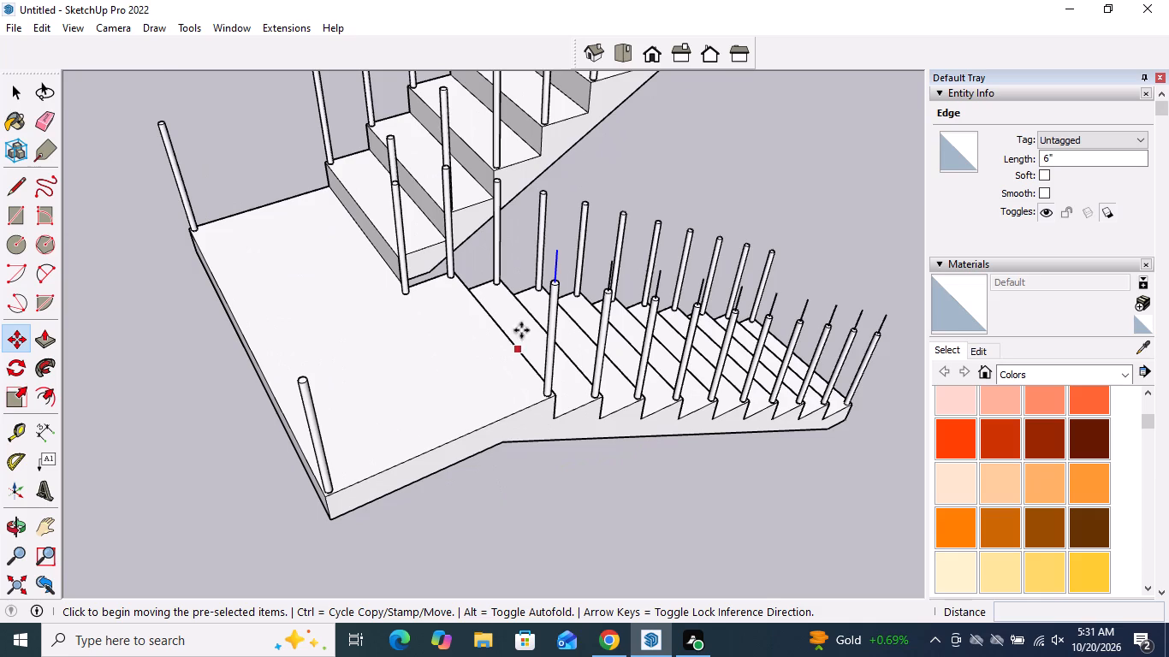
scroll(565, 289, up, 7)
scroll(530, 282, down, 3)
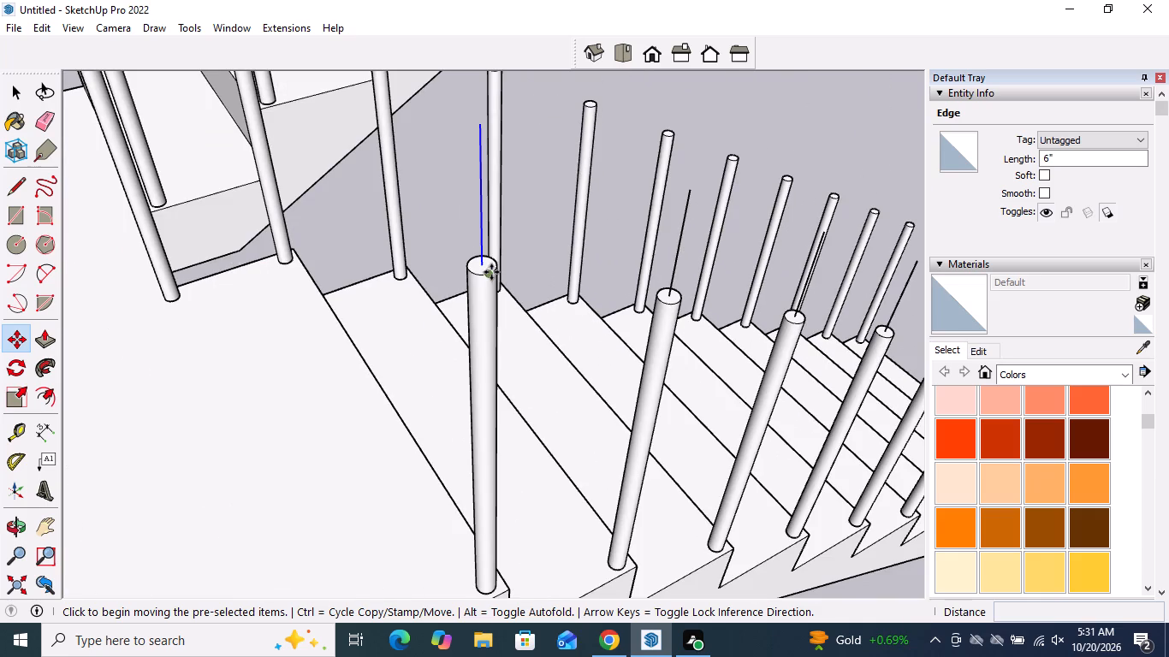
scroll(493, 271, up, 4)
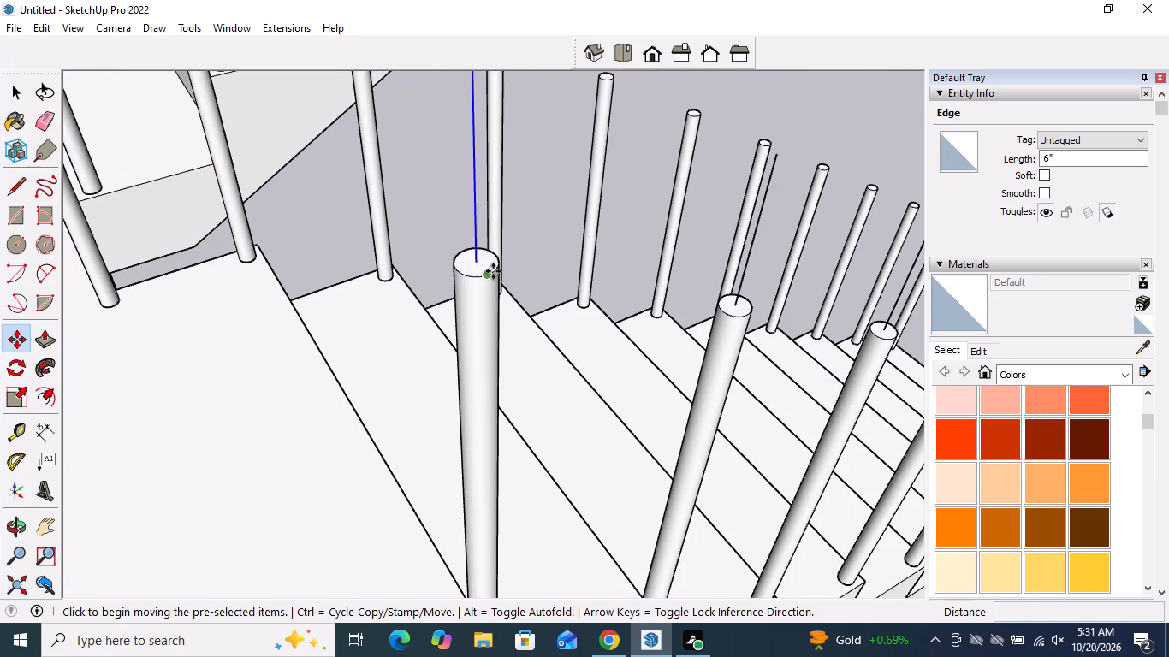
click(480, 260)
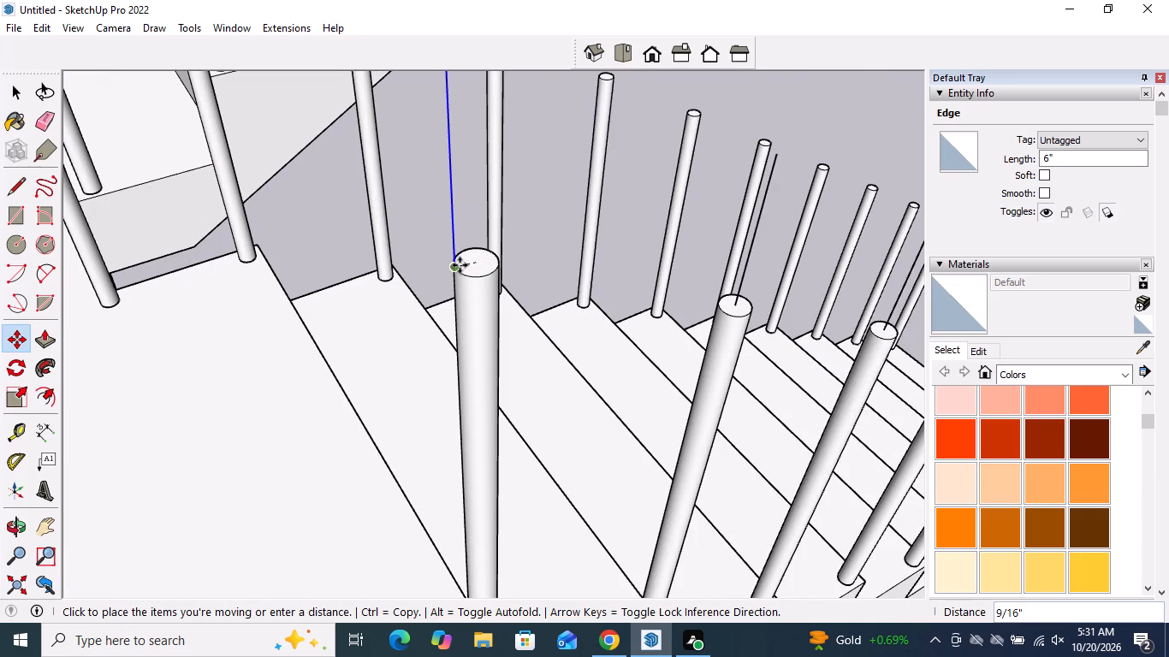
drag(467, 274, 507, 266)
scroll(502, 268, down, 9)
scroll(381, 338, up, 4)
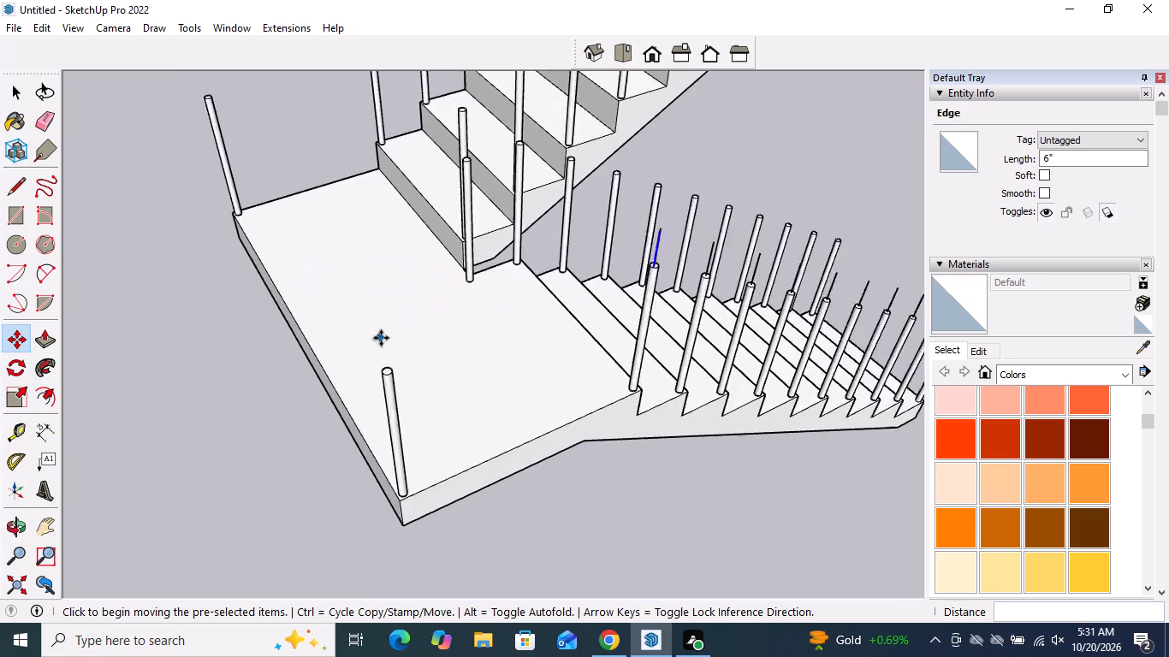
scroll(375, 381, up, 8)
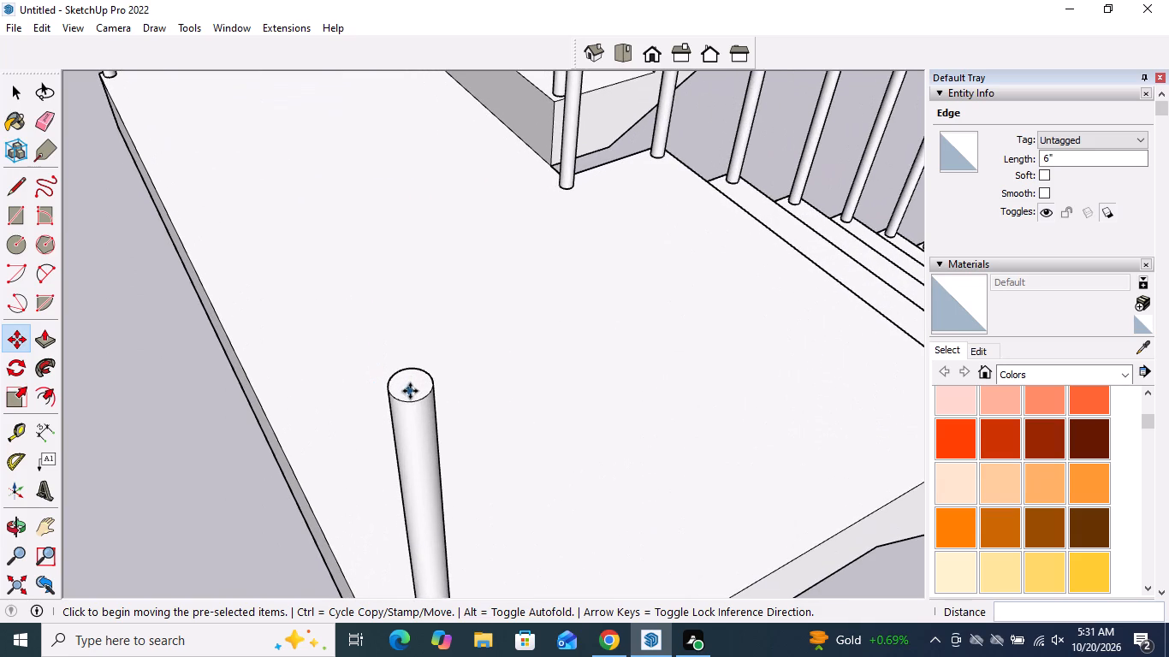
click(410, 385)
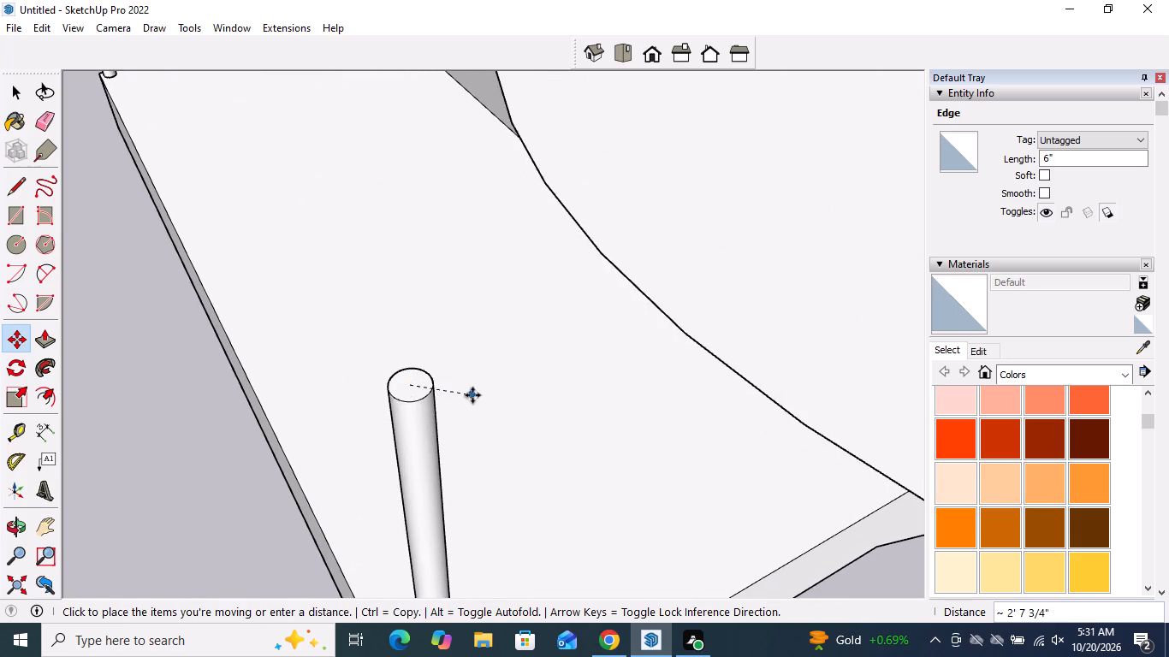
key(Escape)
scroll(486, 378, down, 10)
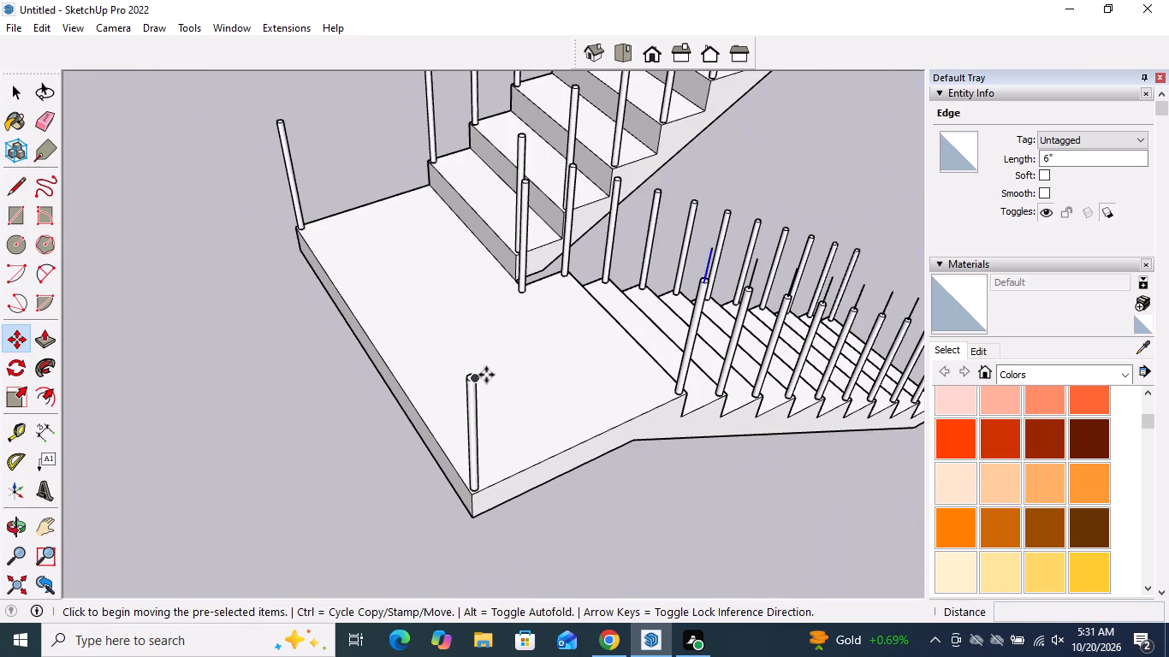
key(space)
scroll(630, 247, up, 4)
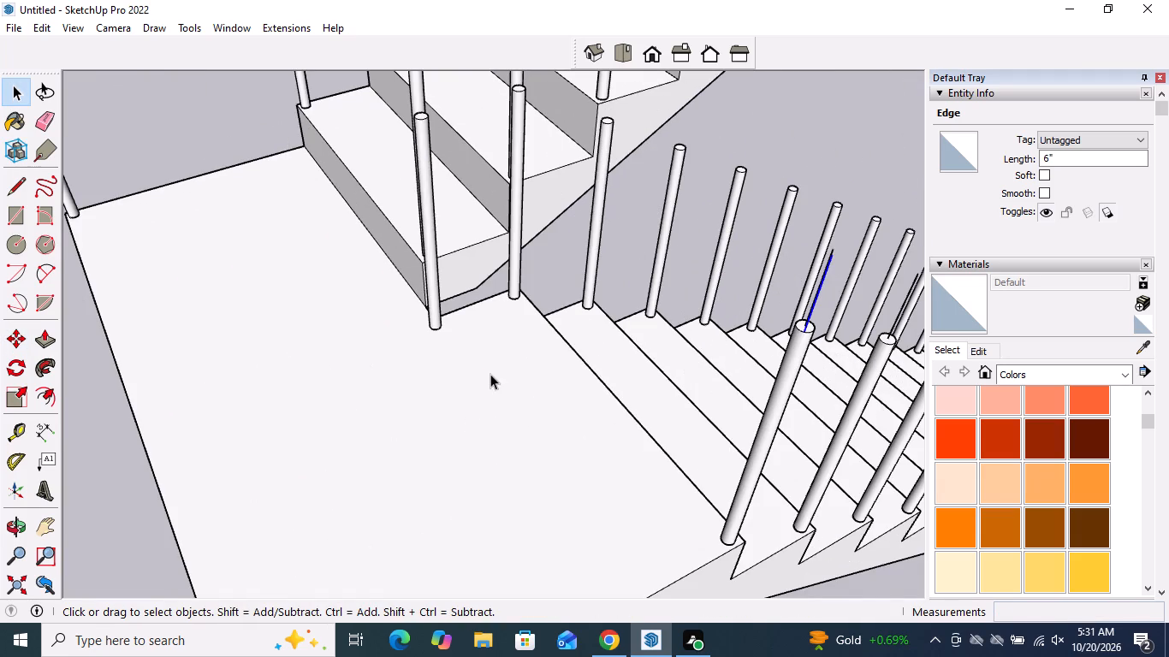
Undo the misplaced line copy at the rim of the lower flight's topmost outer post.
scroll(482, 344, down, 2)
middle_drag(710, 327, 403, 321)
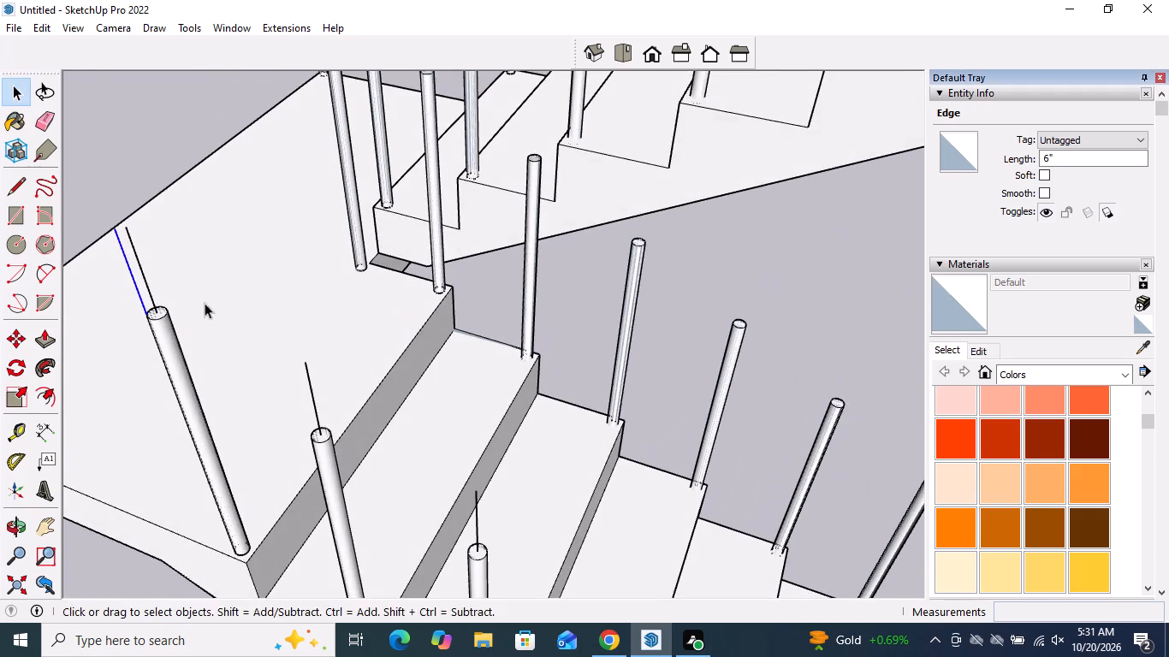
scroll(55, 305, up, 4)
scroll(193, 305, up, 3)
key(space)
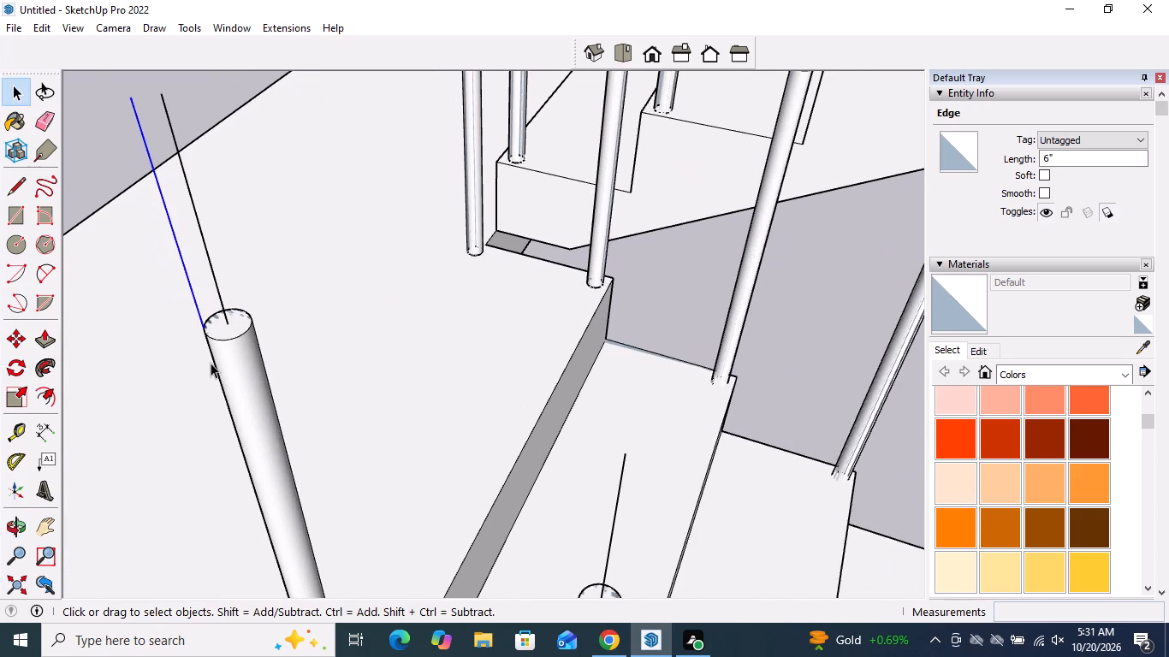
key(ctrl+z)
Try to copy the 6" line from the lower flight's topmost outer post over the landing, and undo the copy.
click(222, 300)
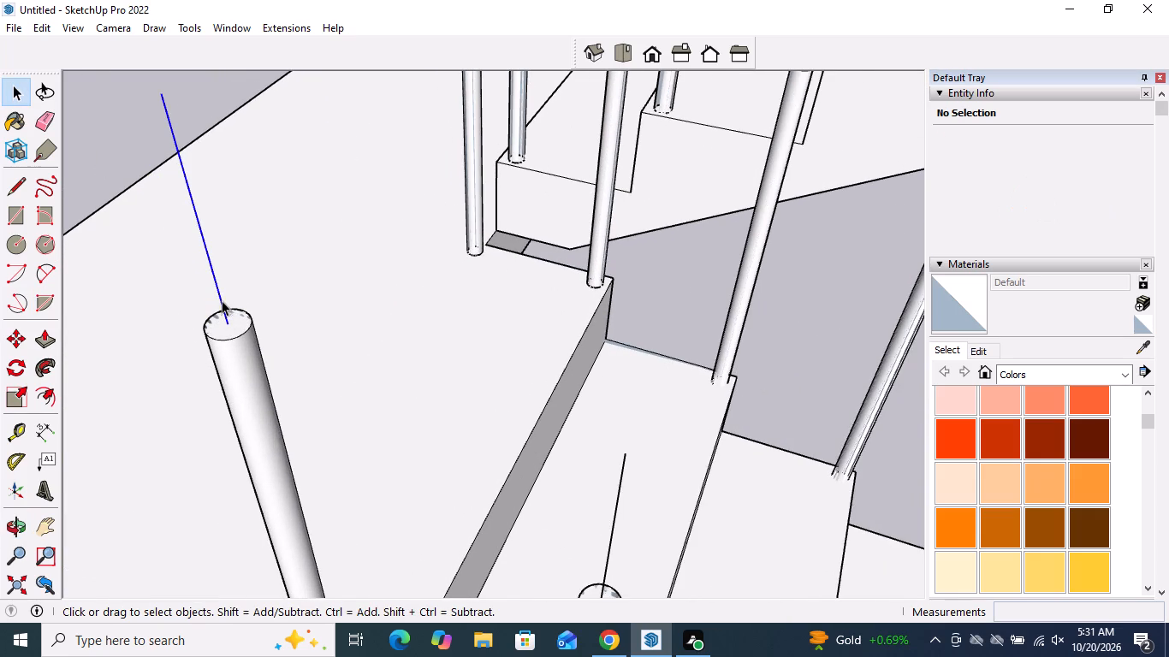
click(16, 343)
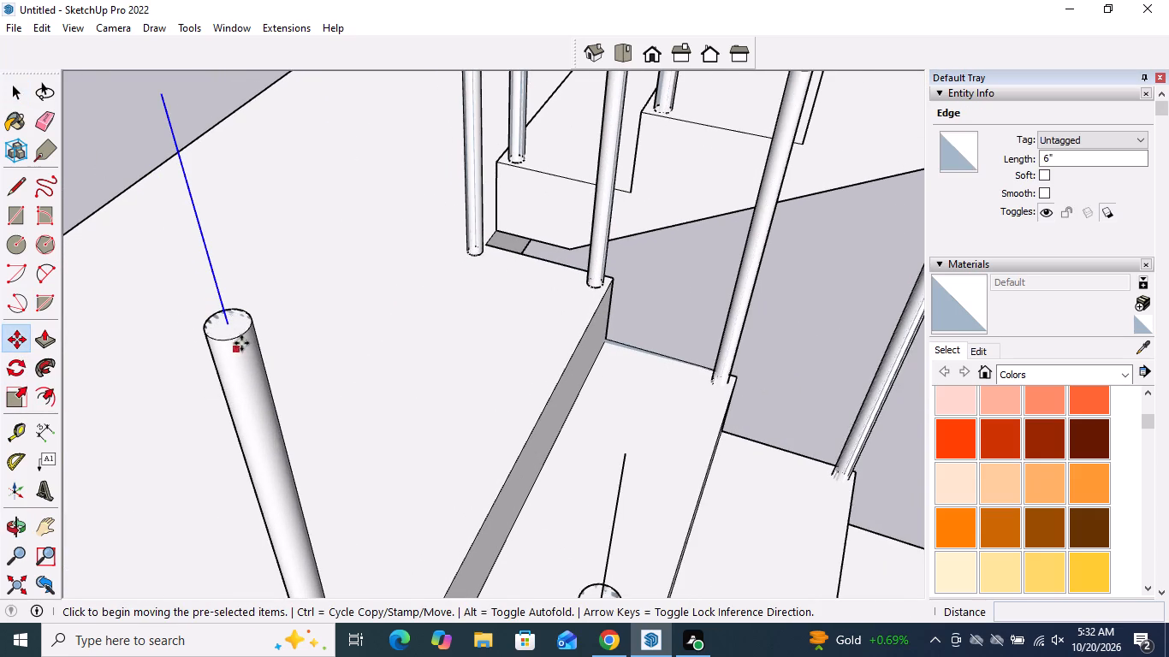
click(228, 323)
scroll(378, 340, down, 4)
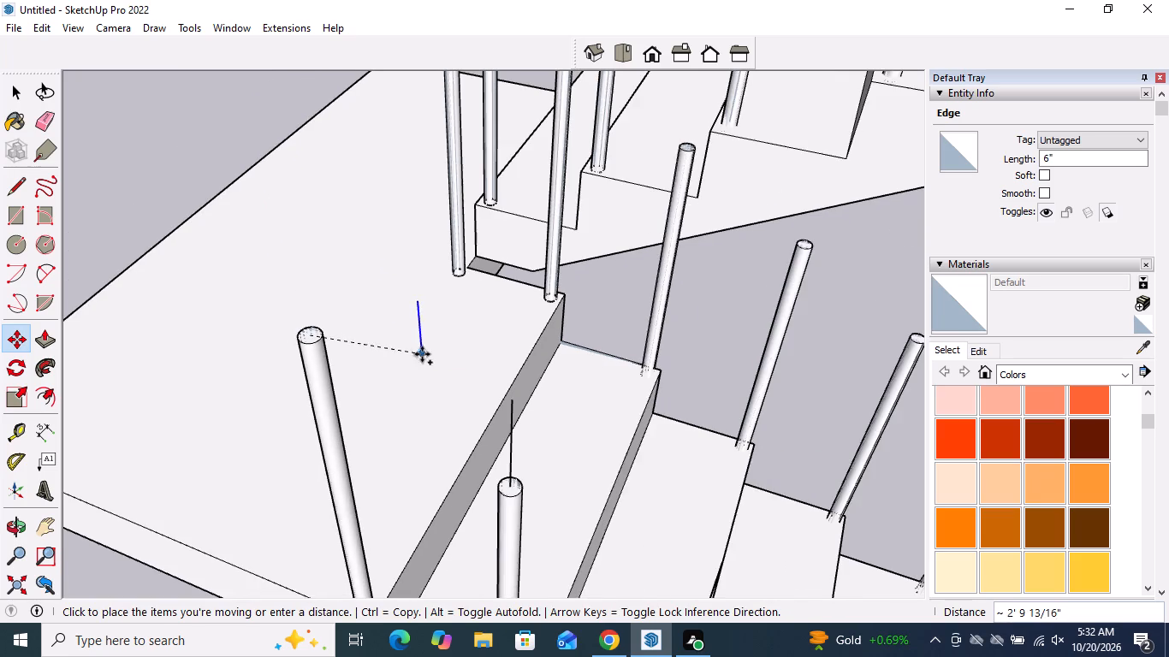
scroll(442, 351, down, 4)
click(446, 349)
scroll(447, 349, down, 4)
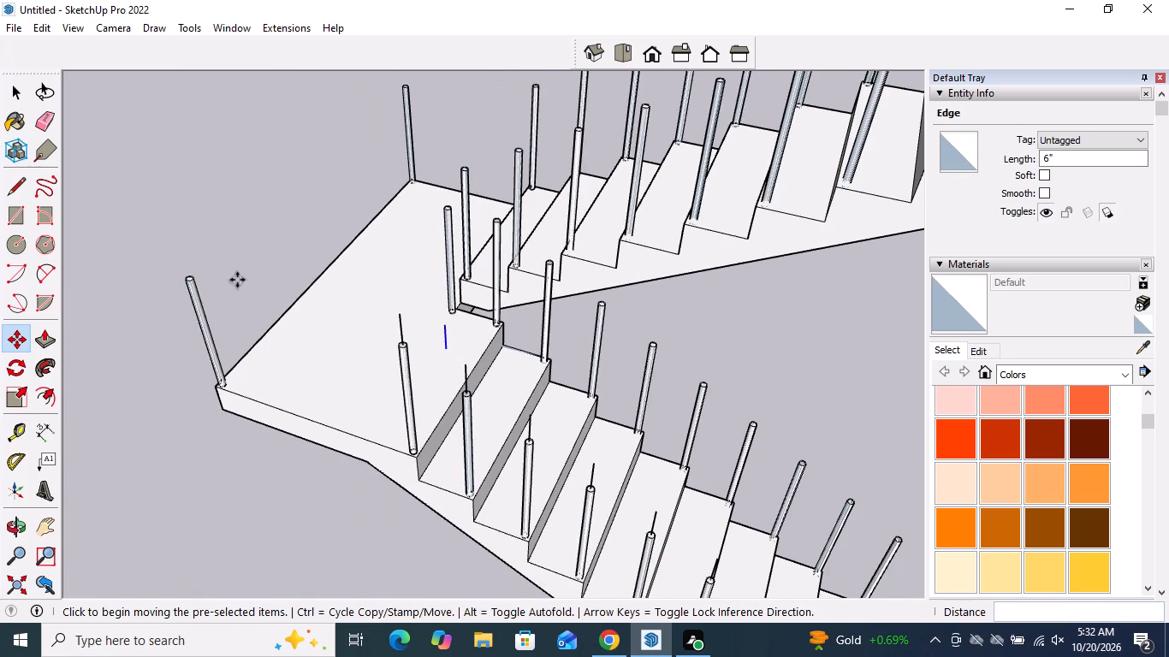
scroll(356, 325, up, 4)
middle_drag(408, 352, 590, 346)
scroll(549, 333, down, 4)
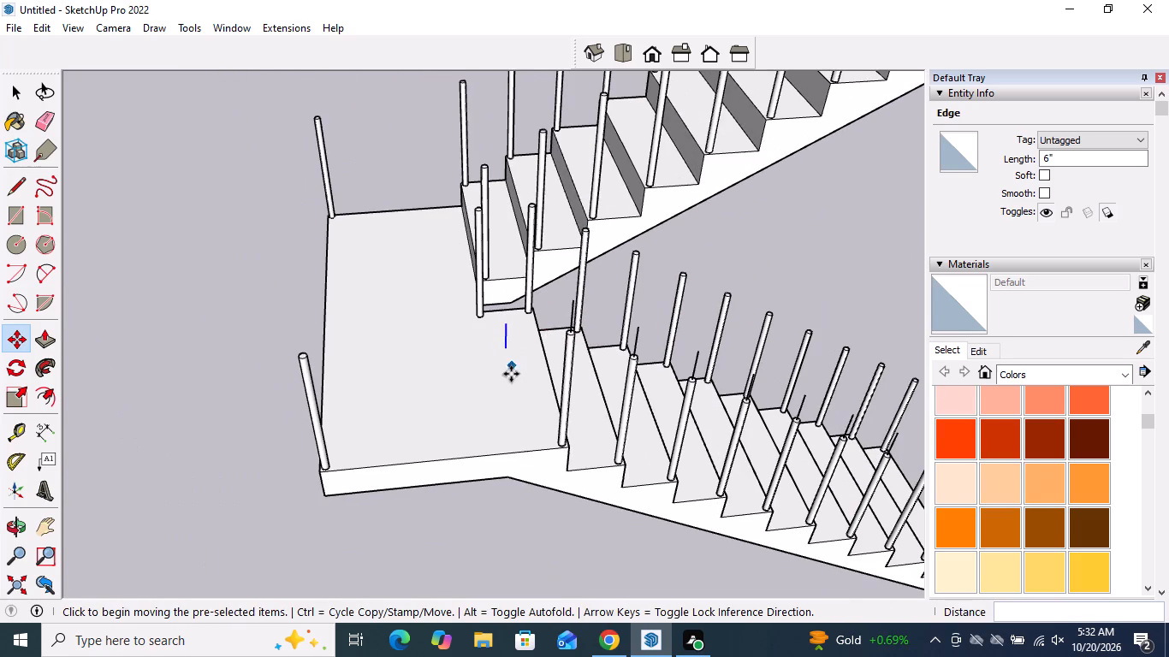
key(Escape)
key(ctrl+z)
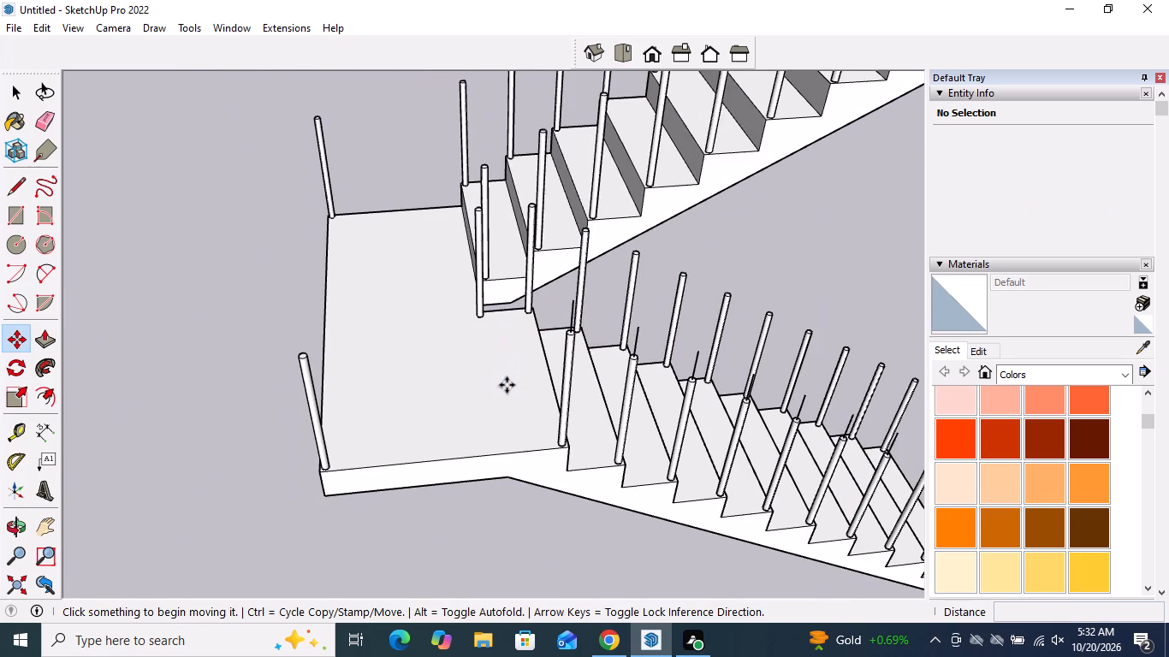
Copy the 6" line from the lower flight's topmost outer post about 3' 2 1/16" to the top centre of the landing's near outer corner post.
key(space)
scroll(542, 298, up, 4)
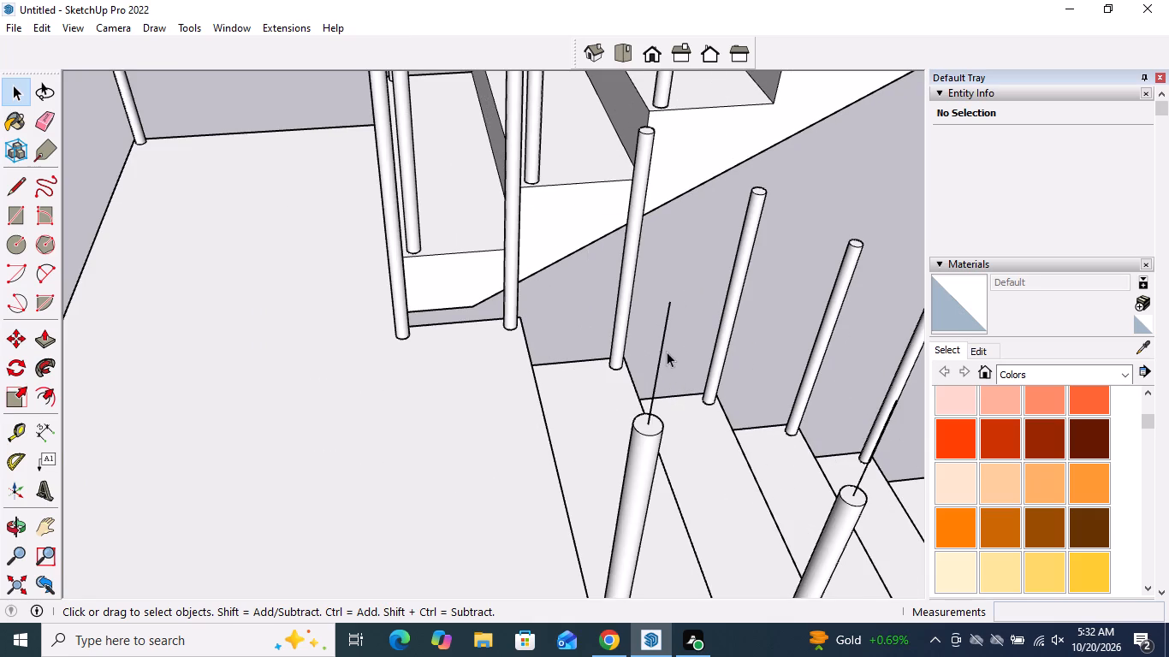
click(663, 346)
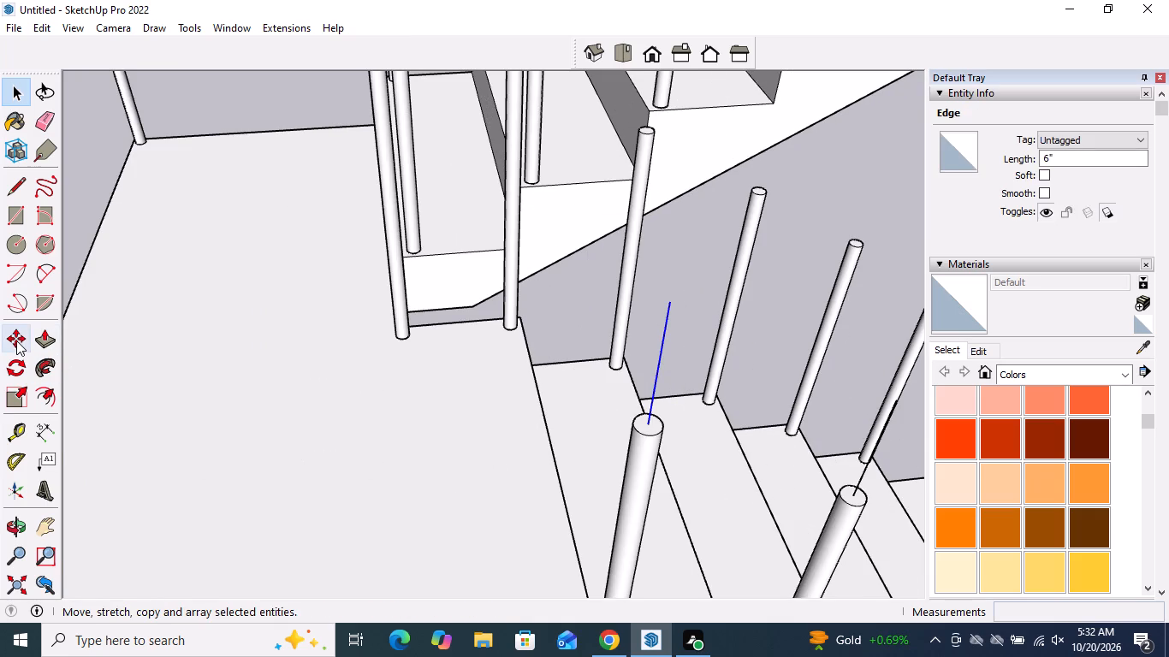
click(15, 338)
click(647, 423)
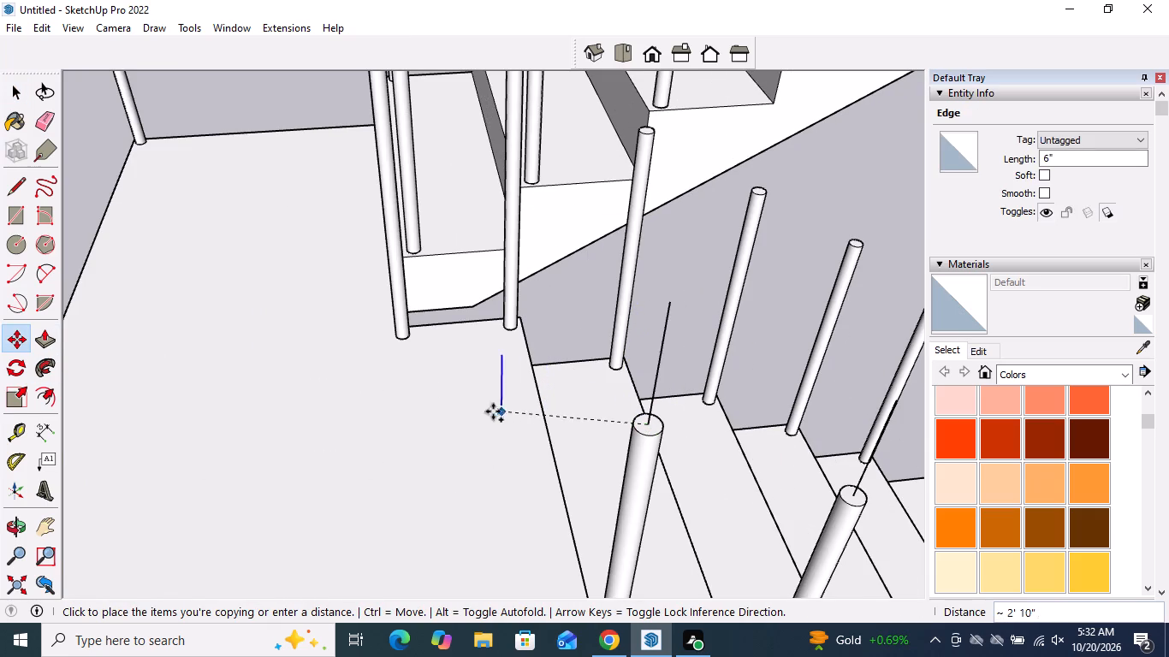
scroll(530, 339, down, 4)
scroll(279, 368, up, 2)
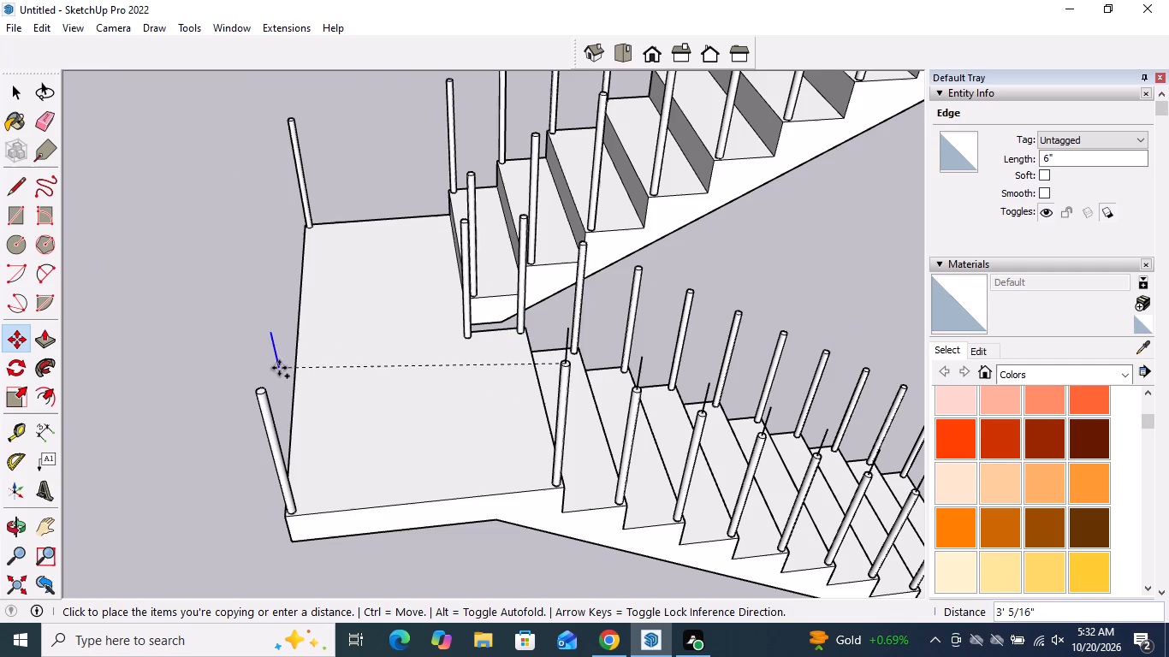
scroll(279, 368, up, 5)
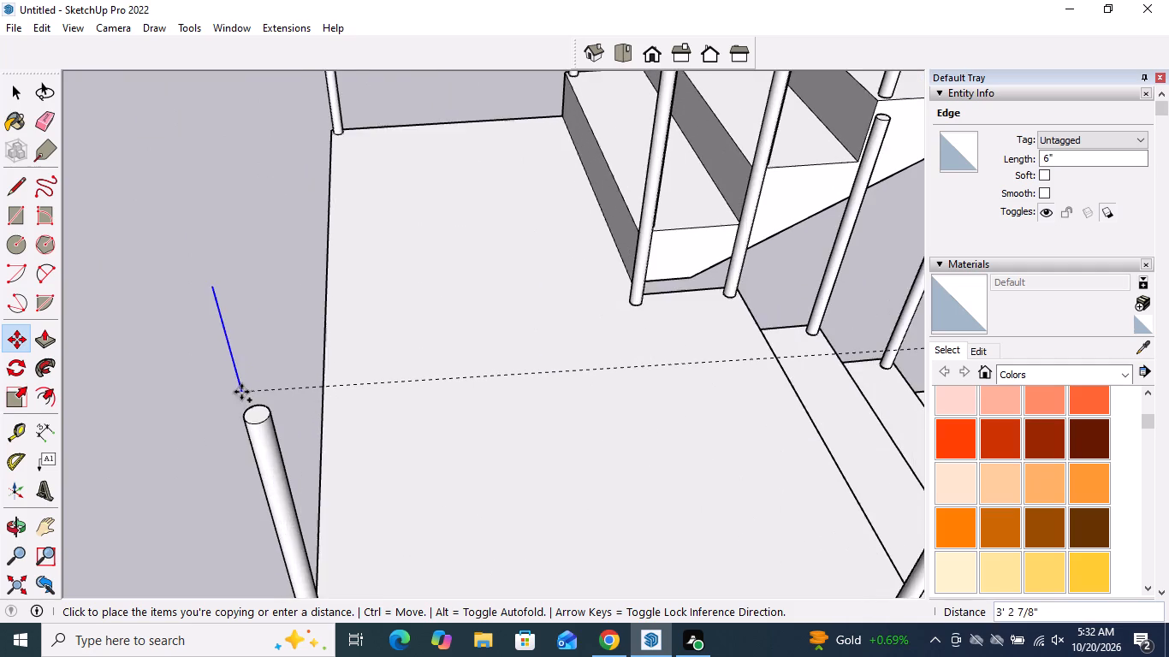
scroll(245, 411, up, 4)
scroll(249, 415, down, 4)
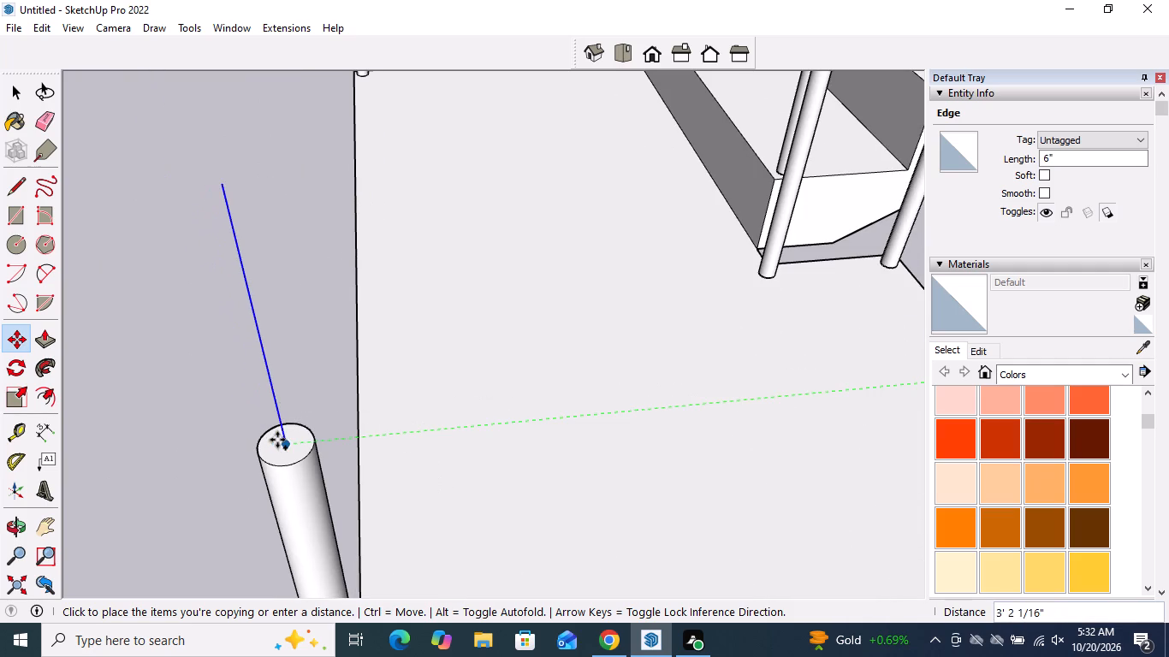
click(280, 440)
key(space)
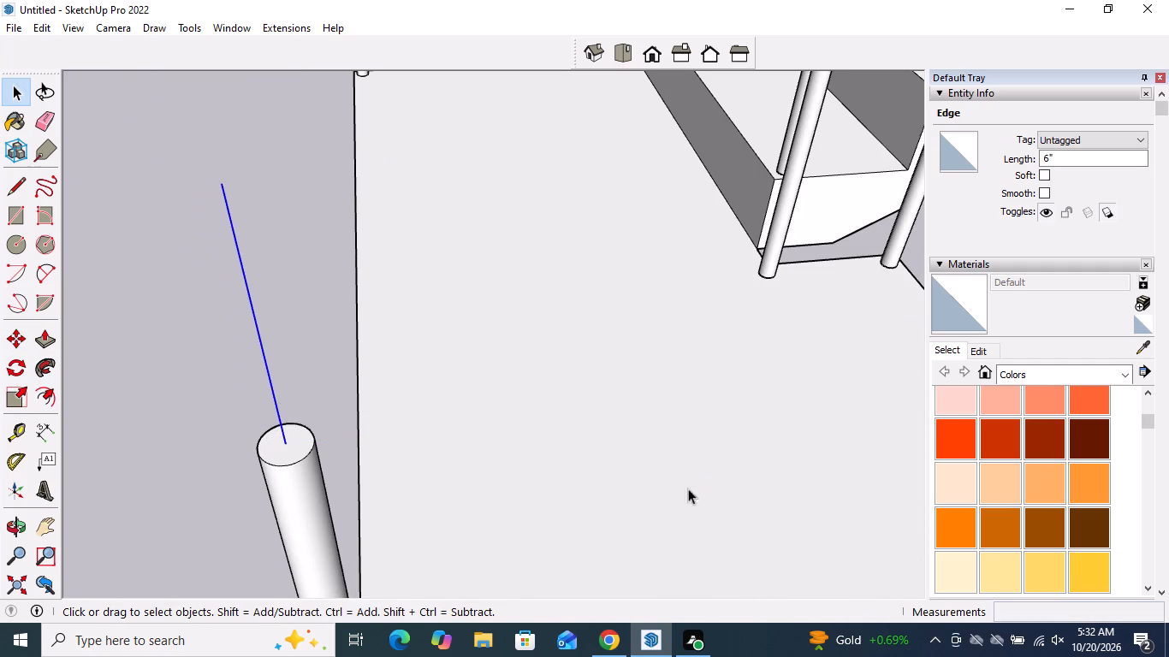
Examine the 6" lines above the posts along the landing and the lower flight from a lower angle.
scroll(540, 400, down, 5)
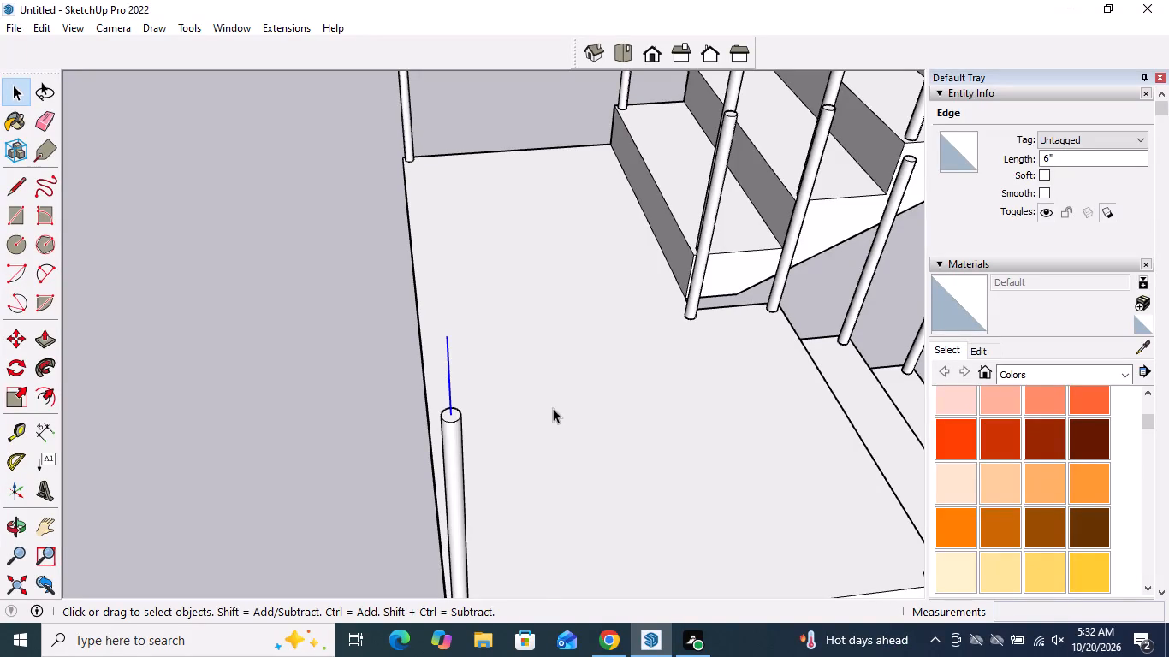
scroll(542, 328, down, 7)
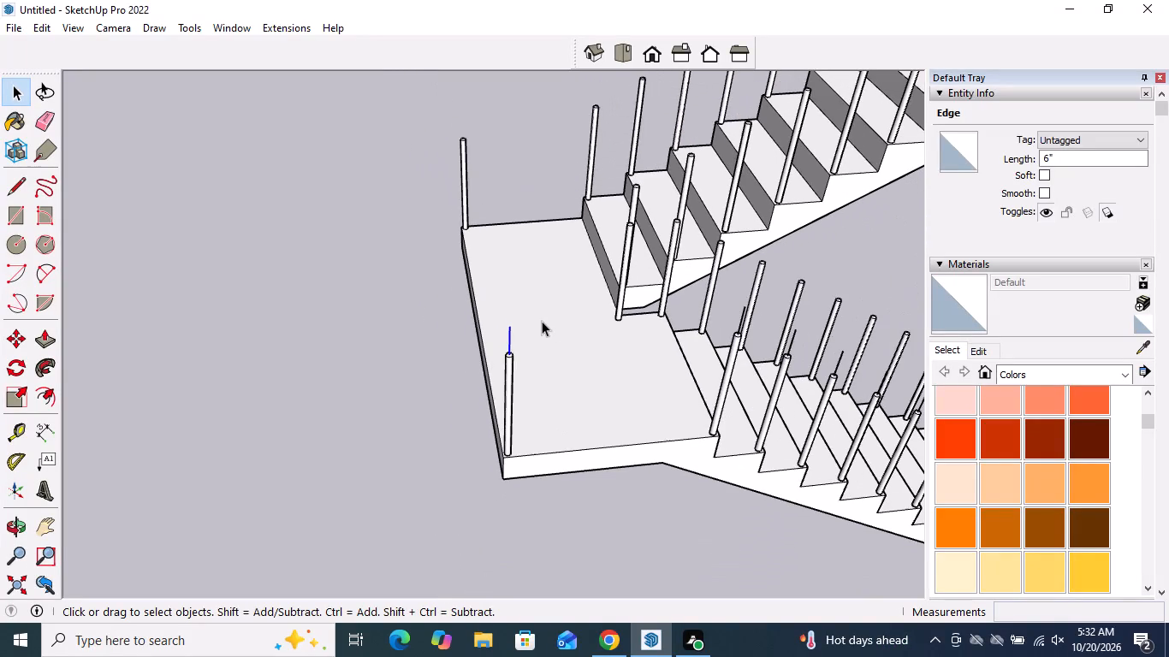
scroll(542, 321, down, 4)
key(space)
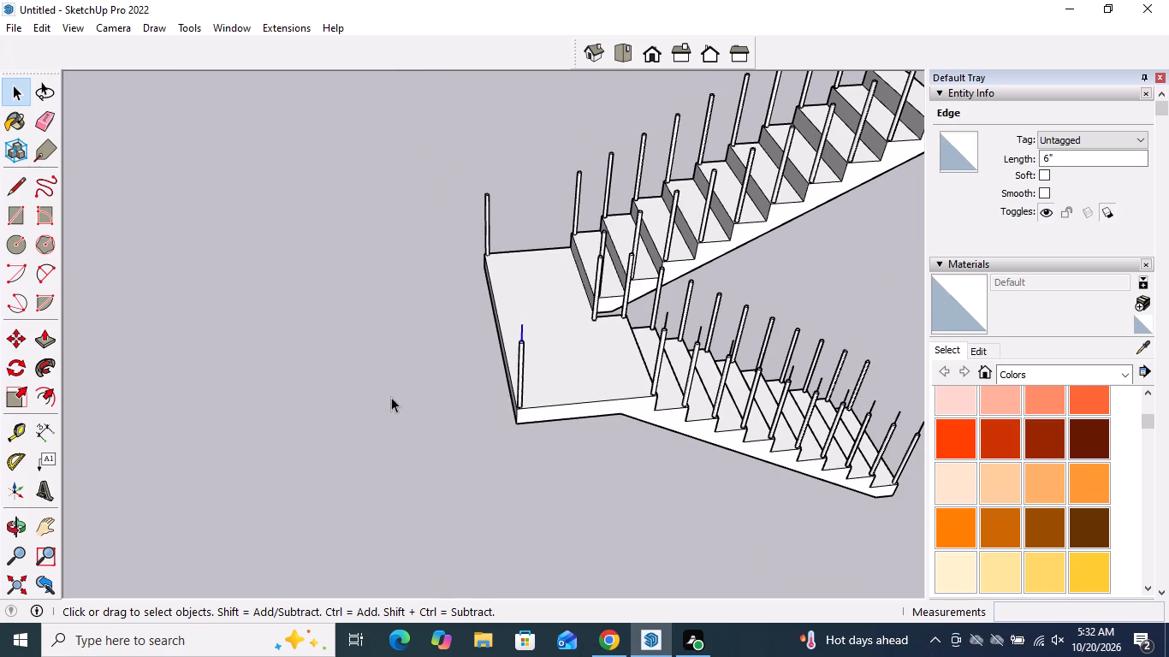
click(391, 390)
middle_drag(398, 382, 358, 209)
scroll(363, 260, down, 5)
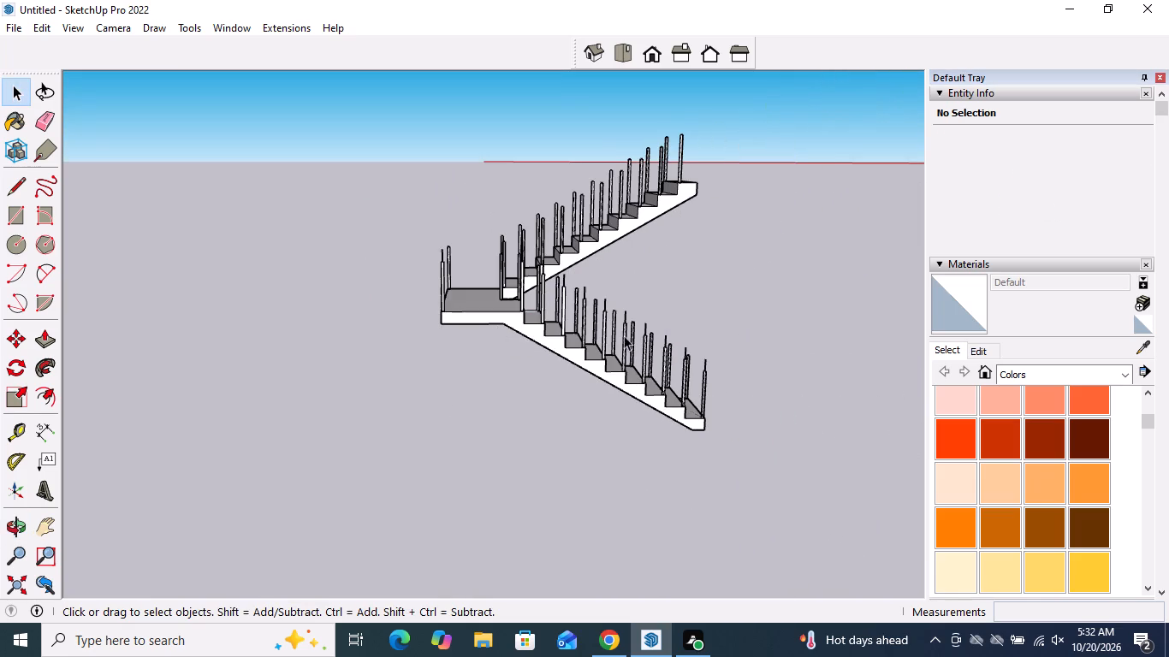
middle_drag(626, 326, 633, 382)
scroll(749, 347, up, 5)
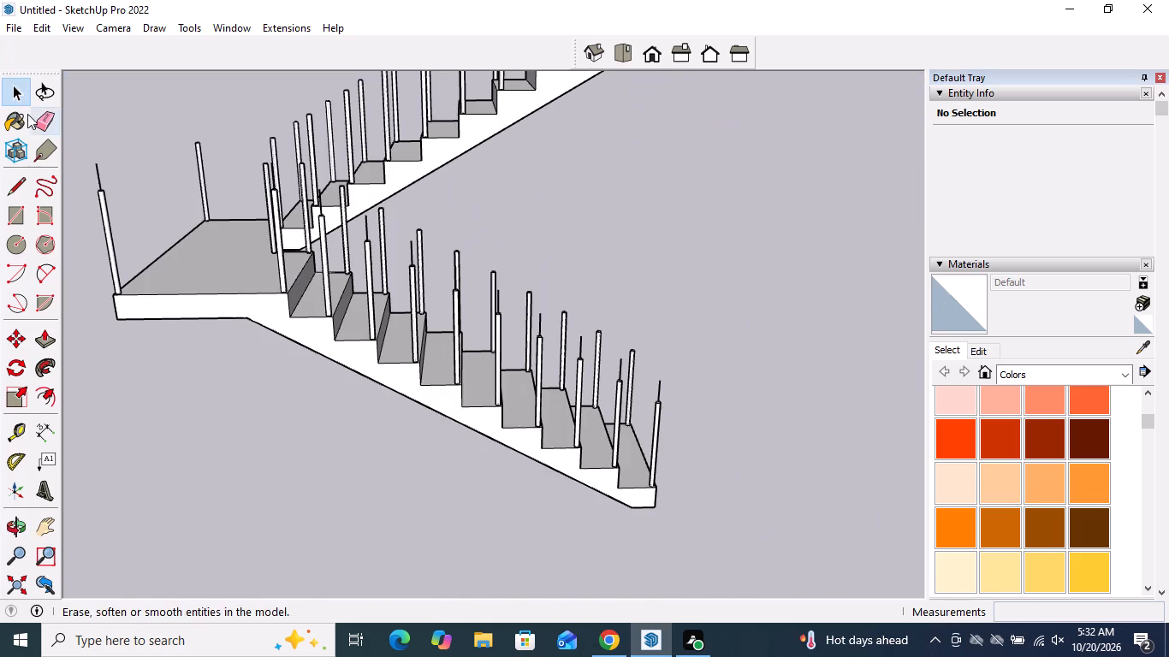
Draw connected lines across the 6" line tops, from the landing's near outer corner post to the lower flight's topmost and bottommost outer posts.
click(9, 182)
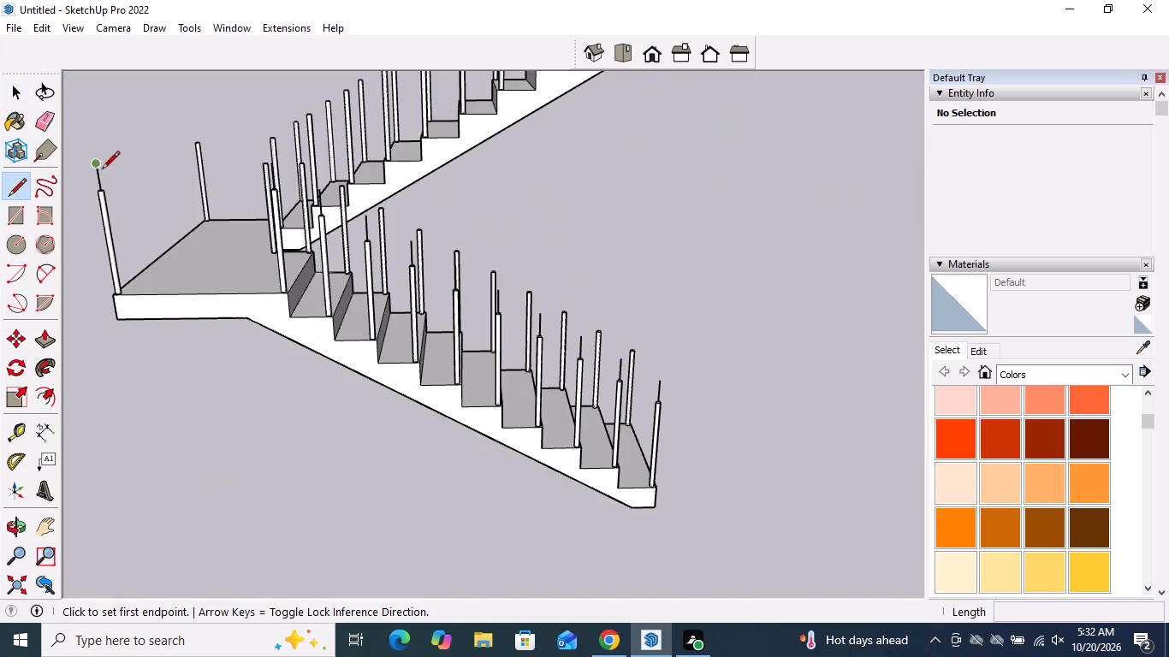
drag(98, 161, 112, 163)
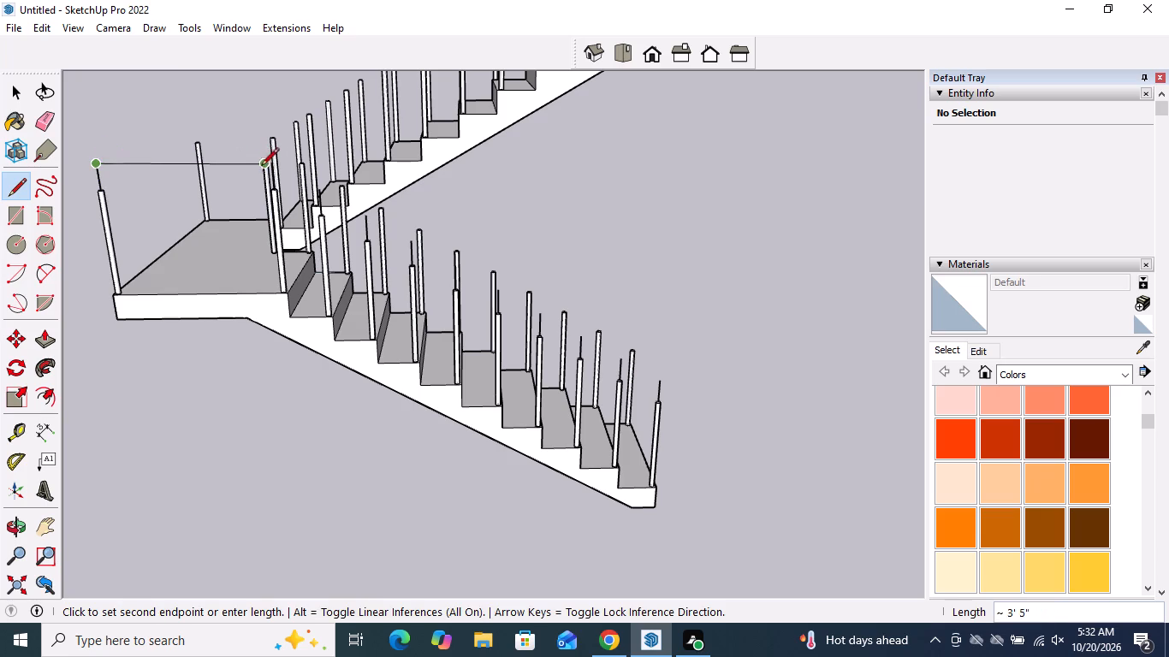
click(270, 161)
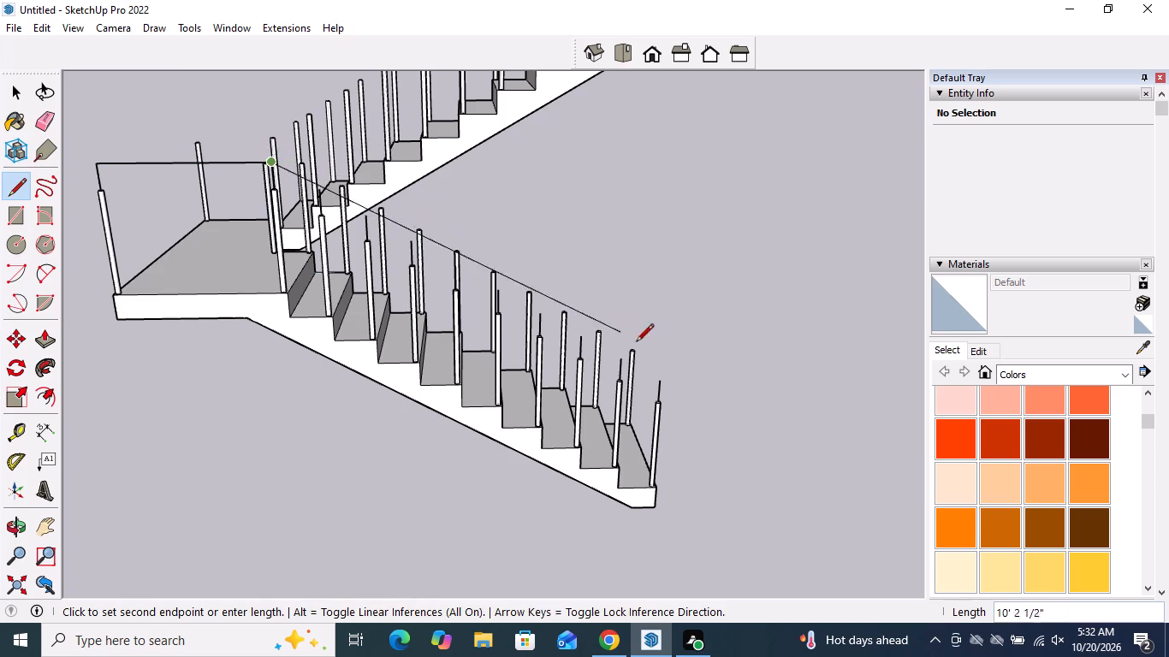
click(662, 383)
key(space)
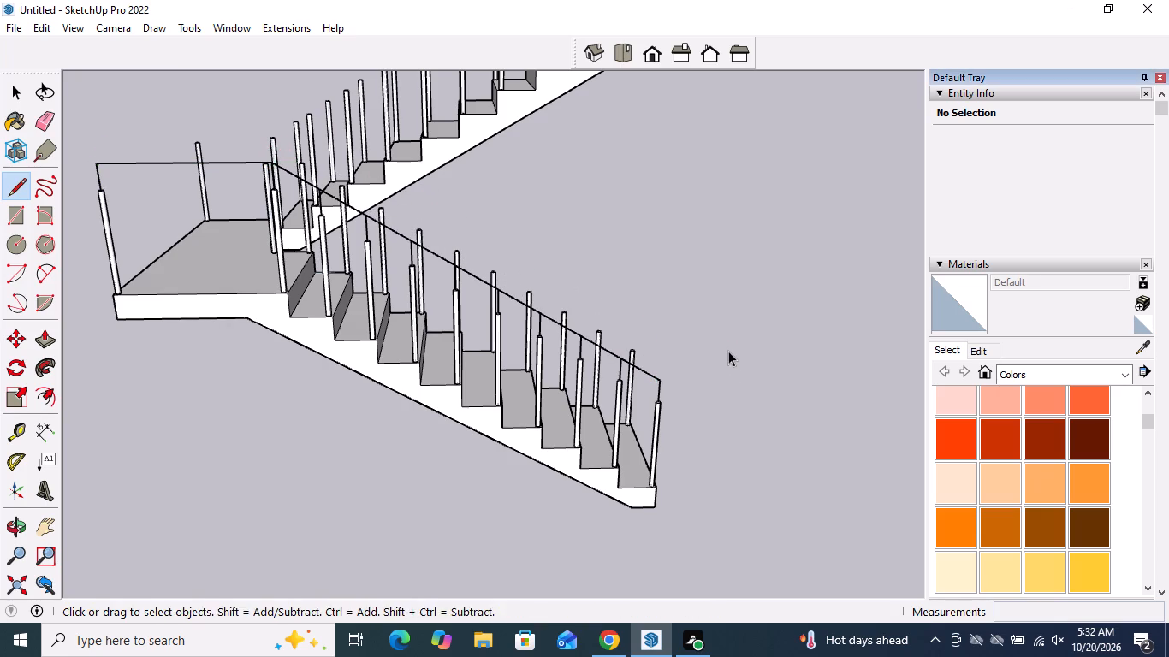
Draw a vertical circle of about 1 1/16" radius centred on the rail line's end above the landing's near outer corner post.
middle_drag(715, 345, 720, 299)
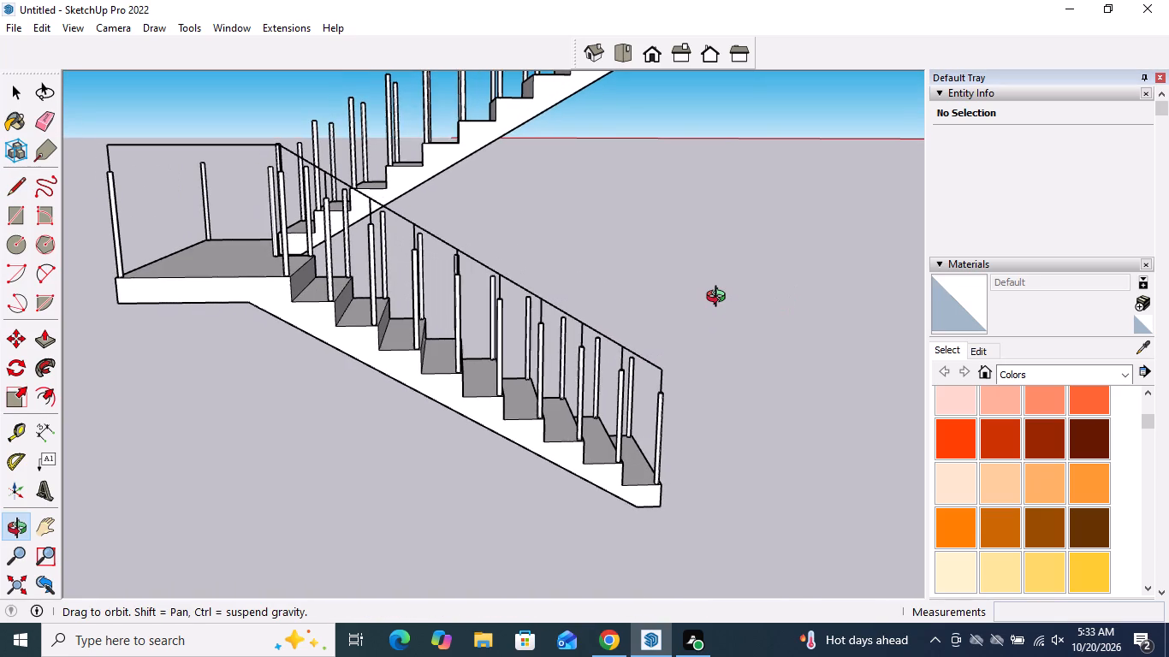
middle_drag(720, 299, 898, 317)
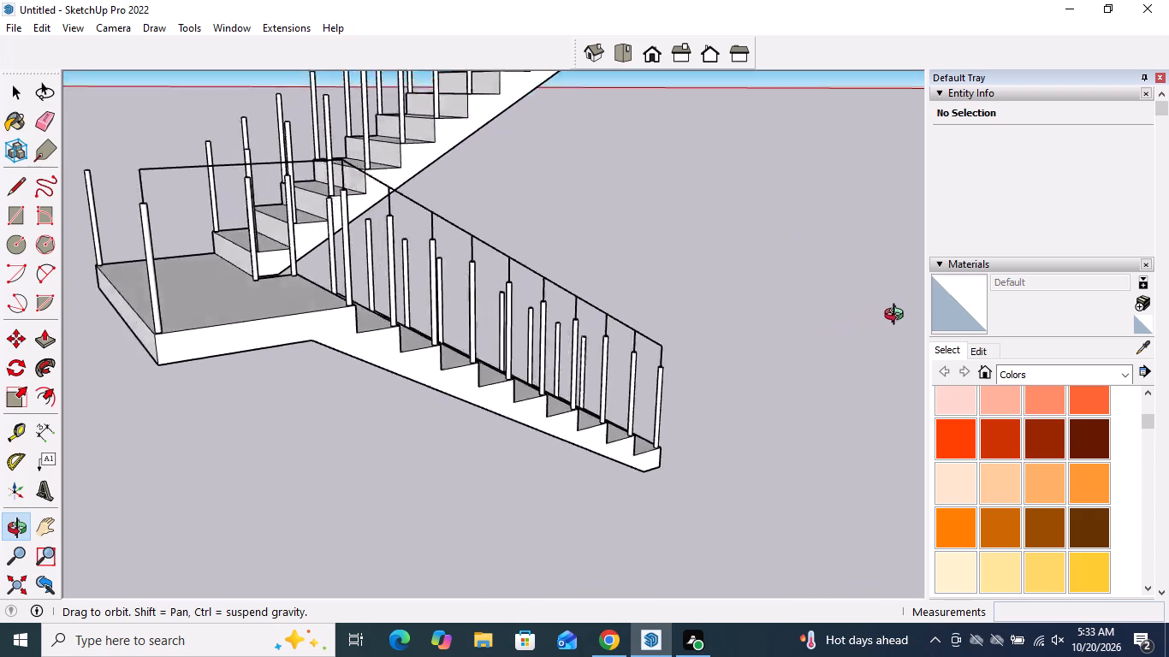
middle_drag(898, 317, 963, 313)
middle_drag(294, 319, 607, 354)
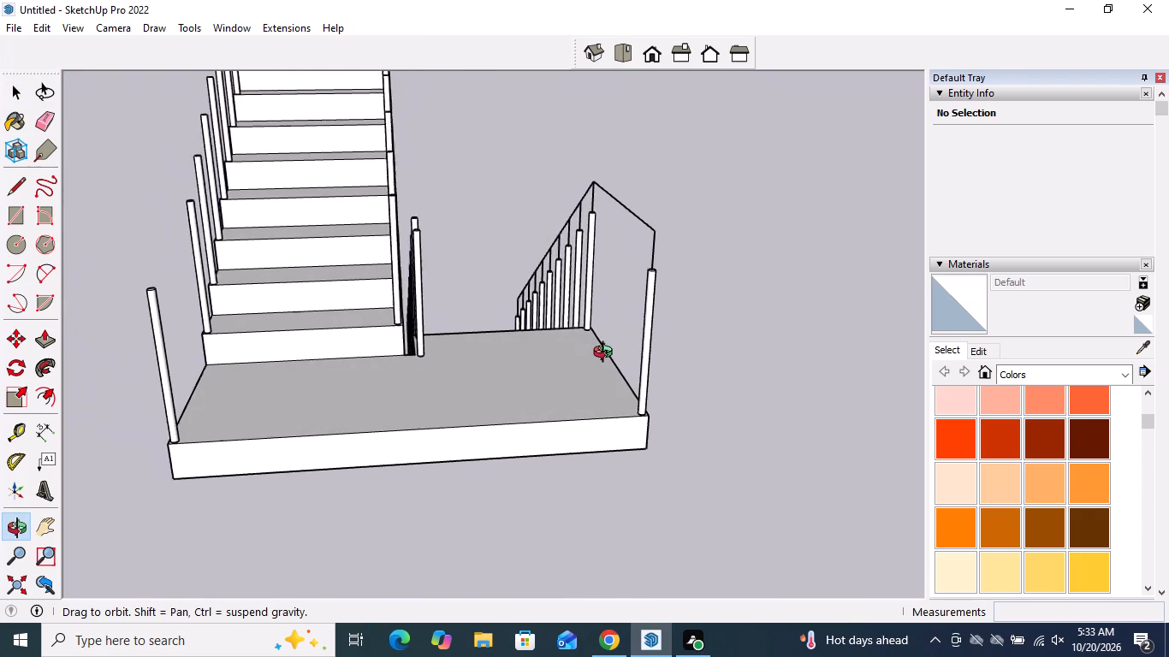
middle_drag(607, 354, 618, 355)
scroll(712, 226, up, 1)
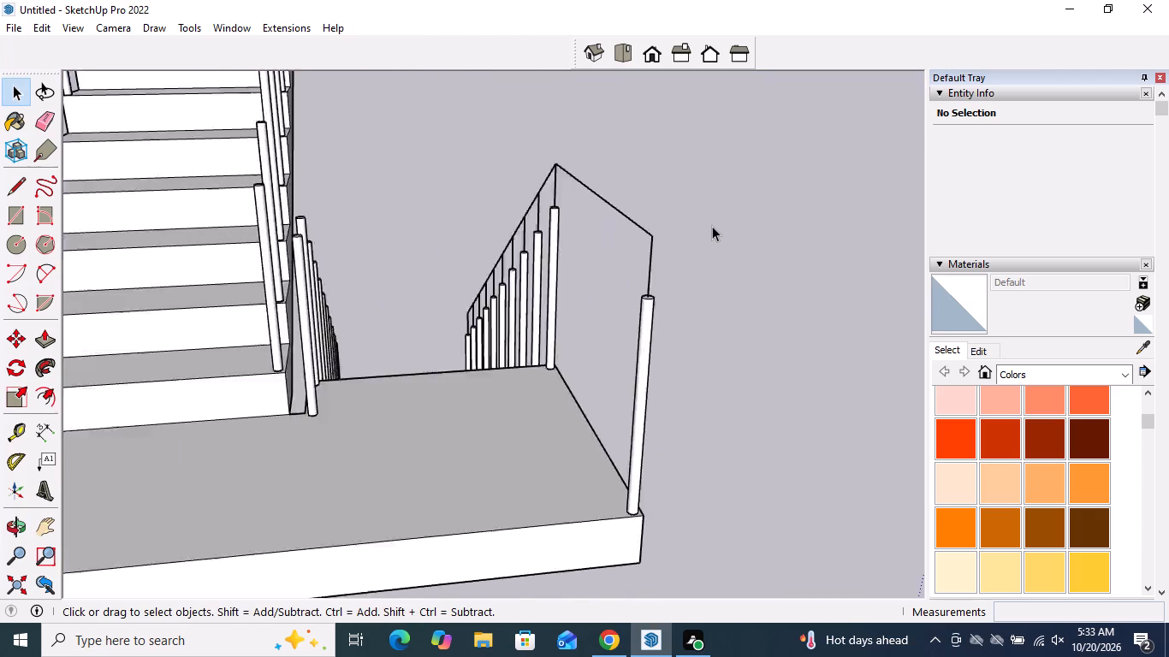
scroll(712, 226, up, 1)
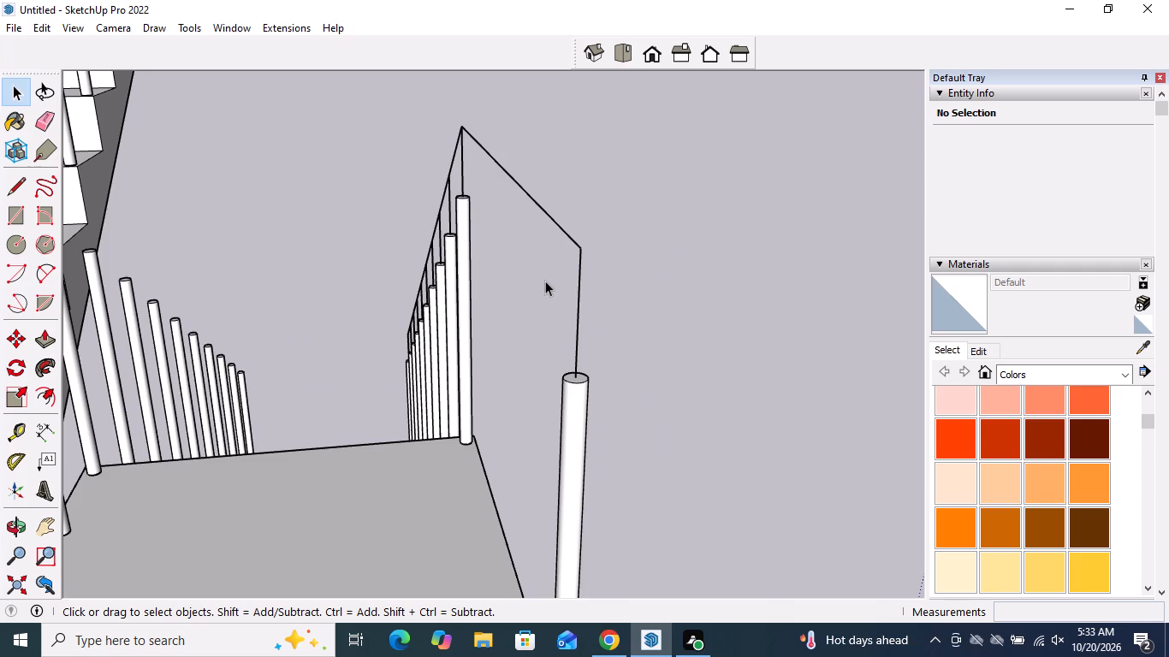
scroll(588, 240, up, 3)
scroll(588, 240, down, 4)
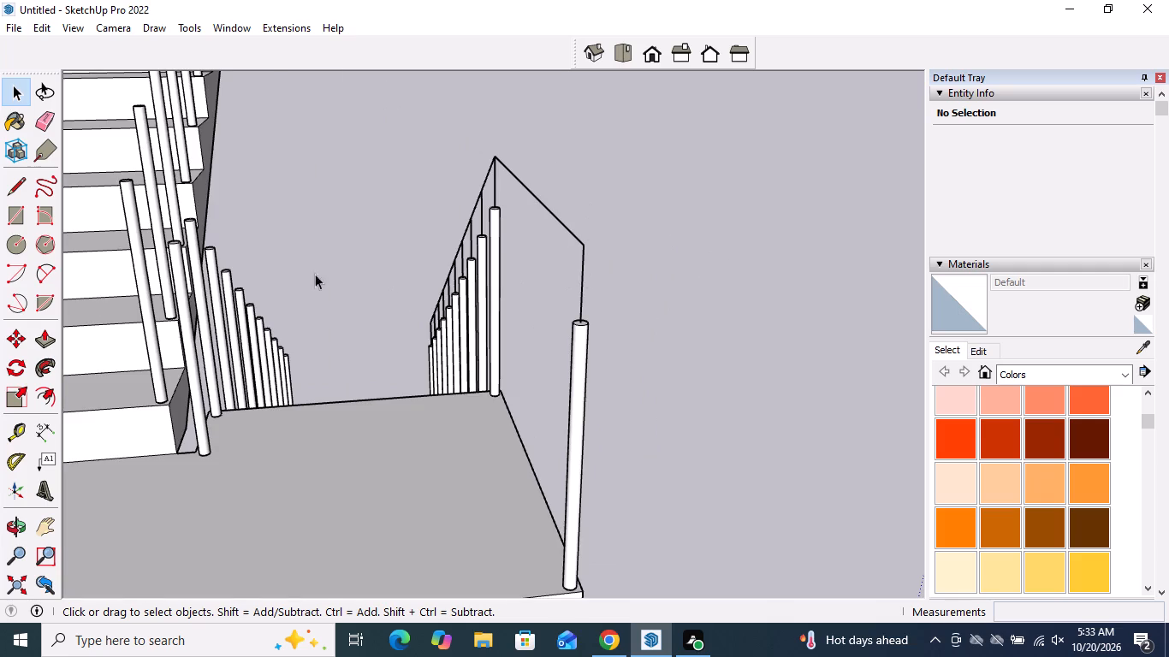
click(24, 247)
middle_drag(457, 302, 413, 241)
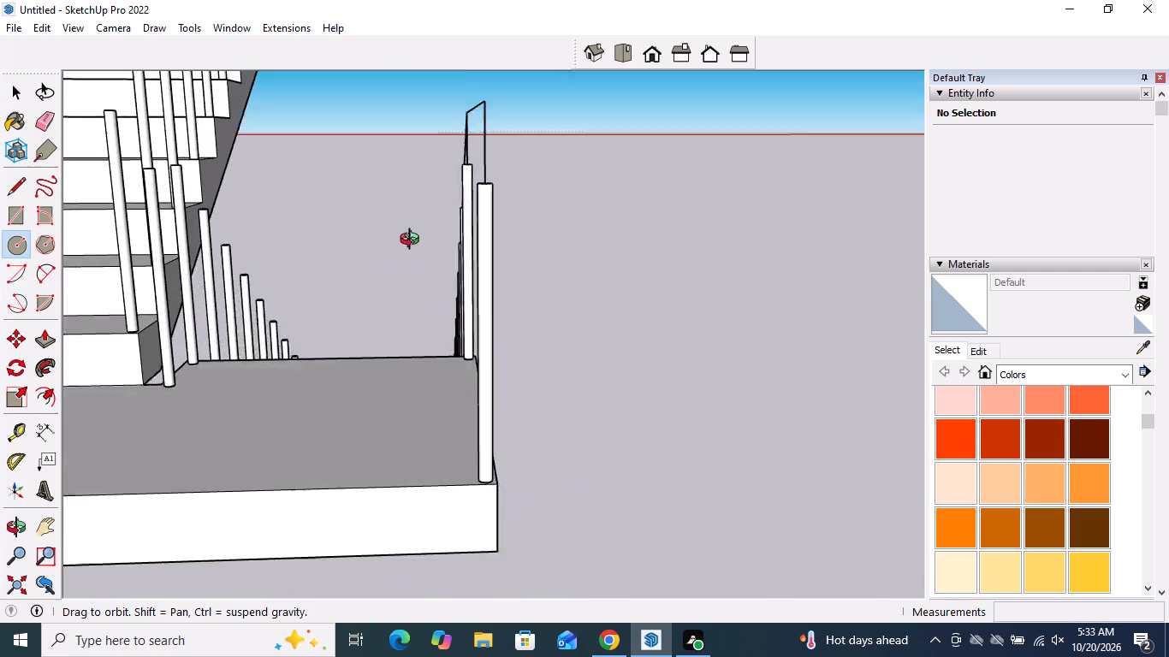
middle_drag(413, 241, 410, 236)
scroll(432, 386, down, 4)
scroll(426, 156, up, 4)
scroll(427, 156, down, 1)
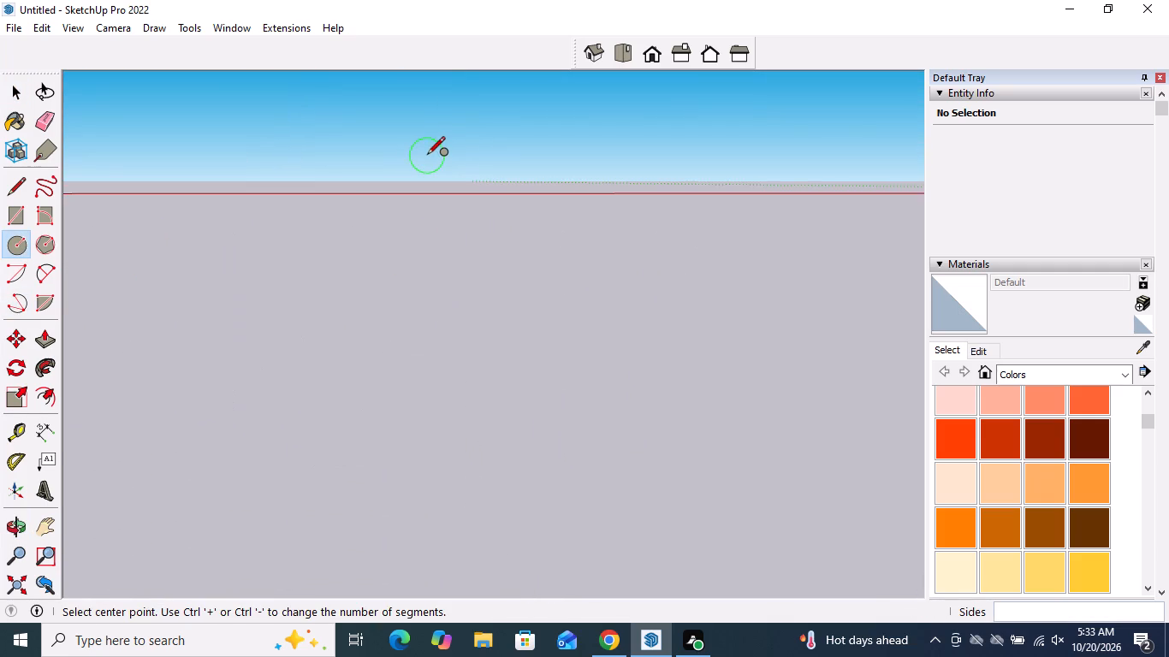
scroll(427, 156, down, 11)
scroll(490, 326, up, 19)
scroll(481, 283, down, 2)
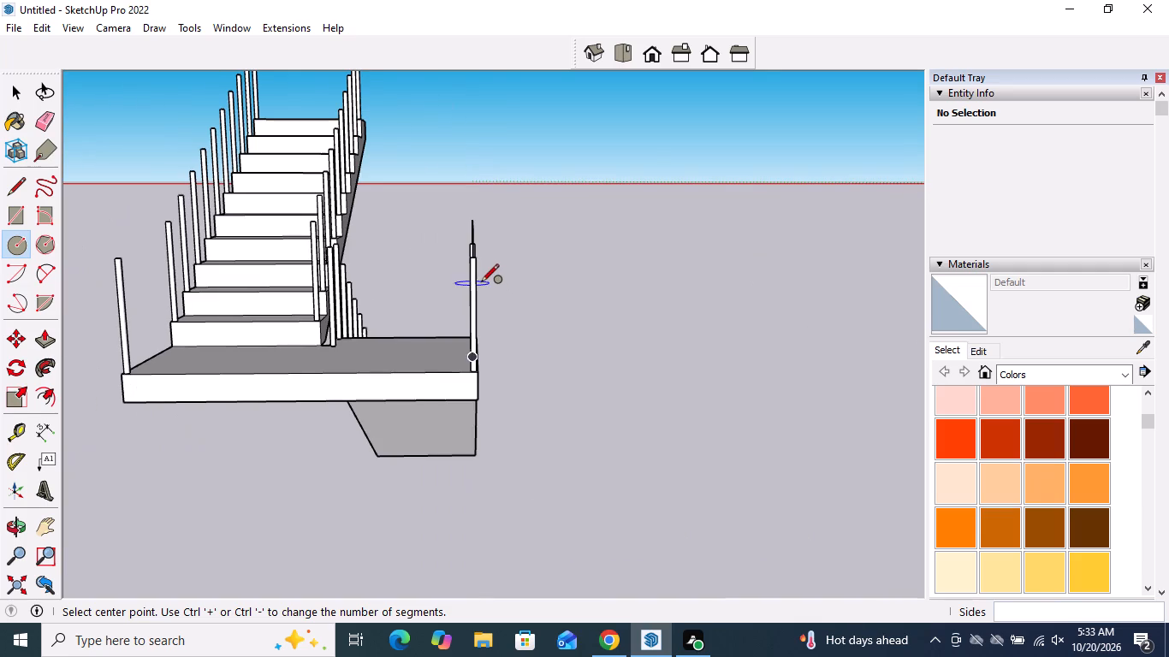
scroll(473, 234, up, 2)
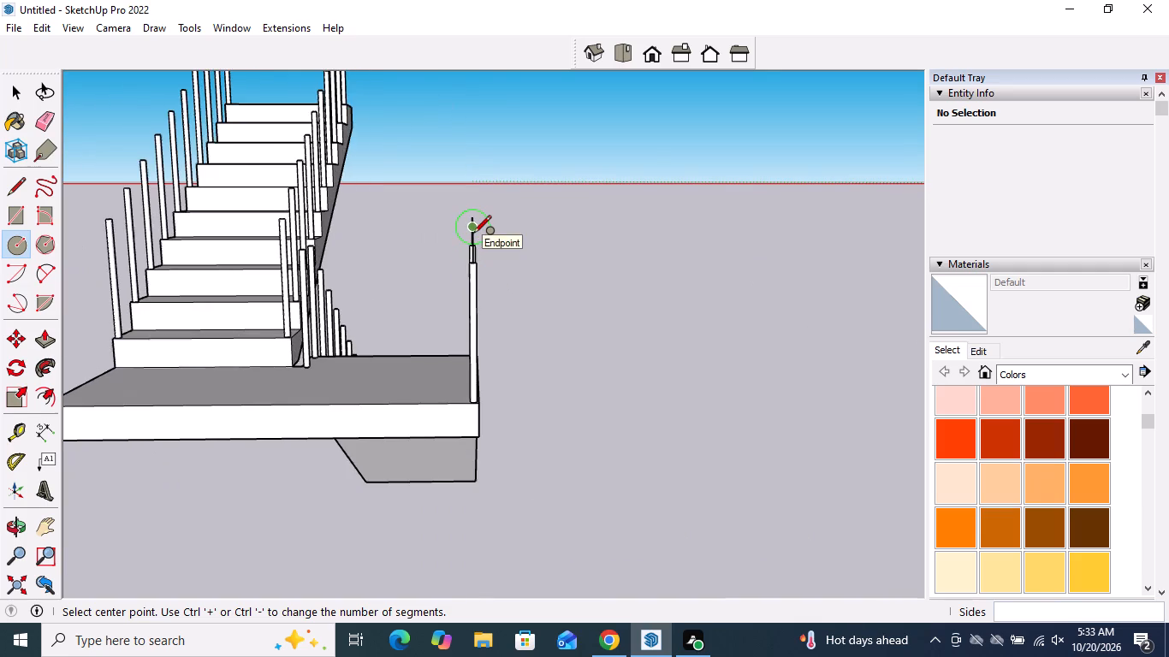
scroll(473, 234, up, 8)
middle_drag(473, 232, 497, 233)
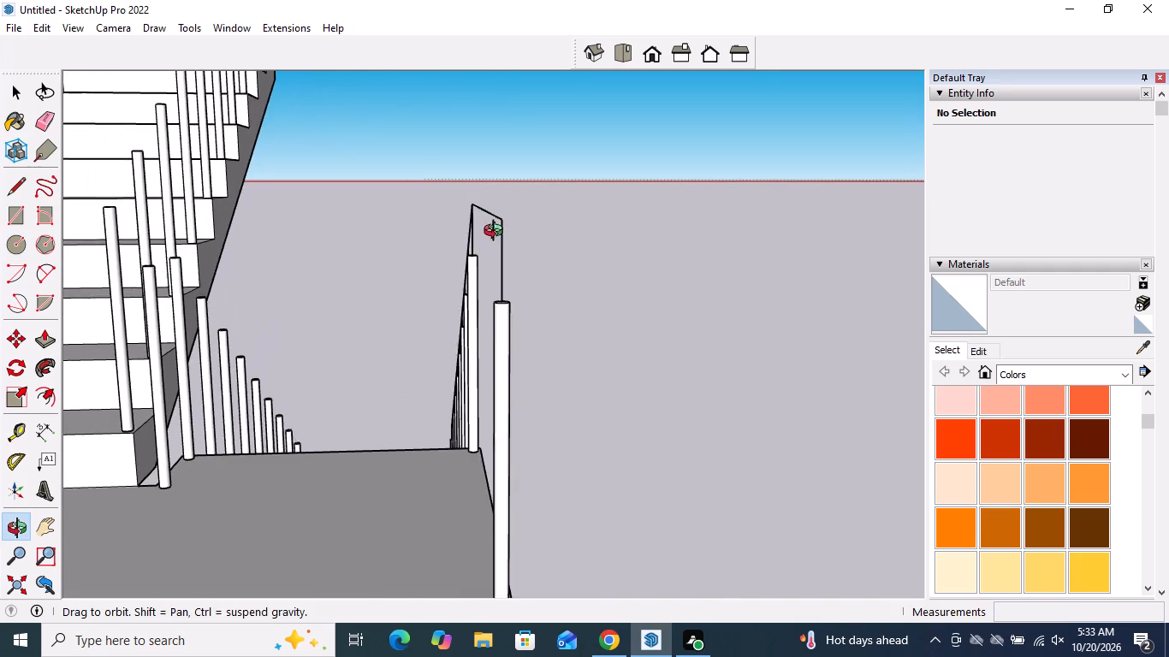
middle_drag(497, 233, 502, 234)
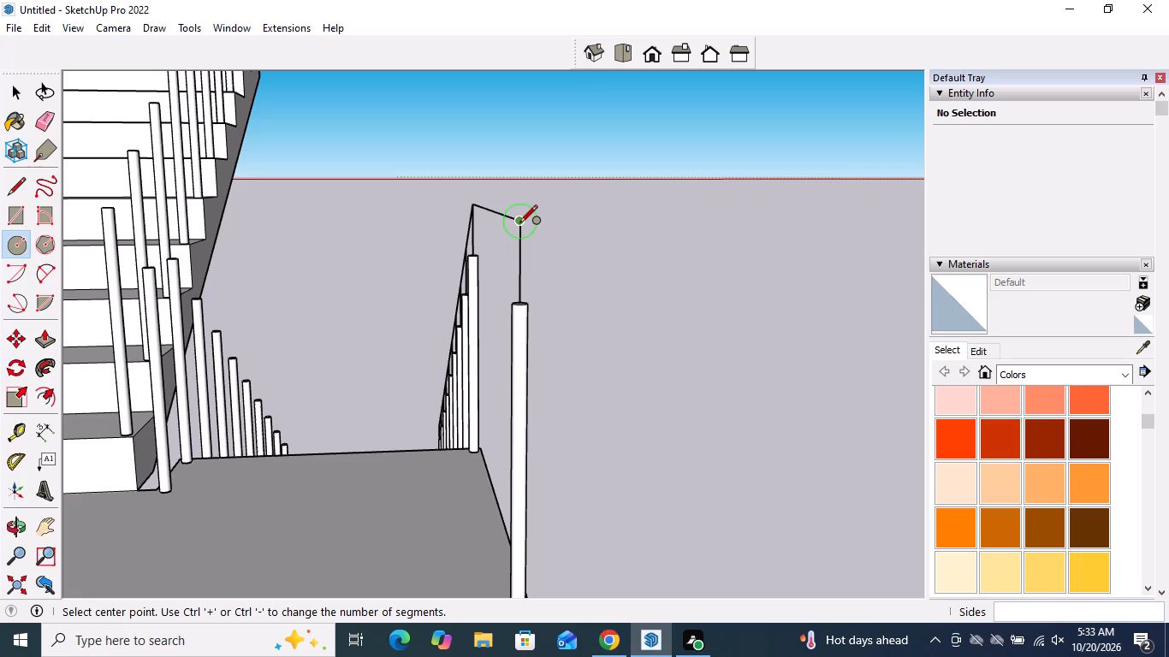
click(519, 223)
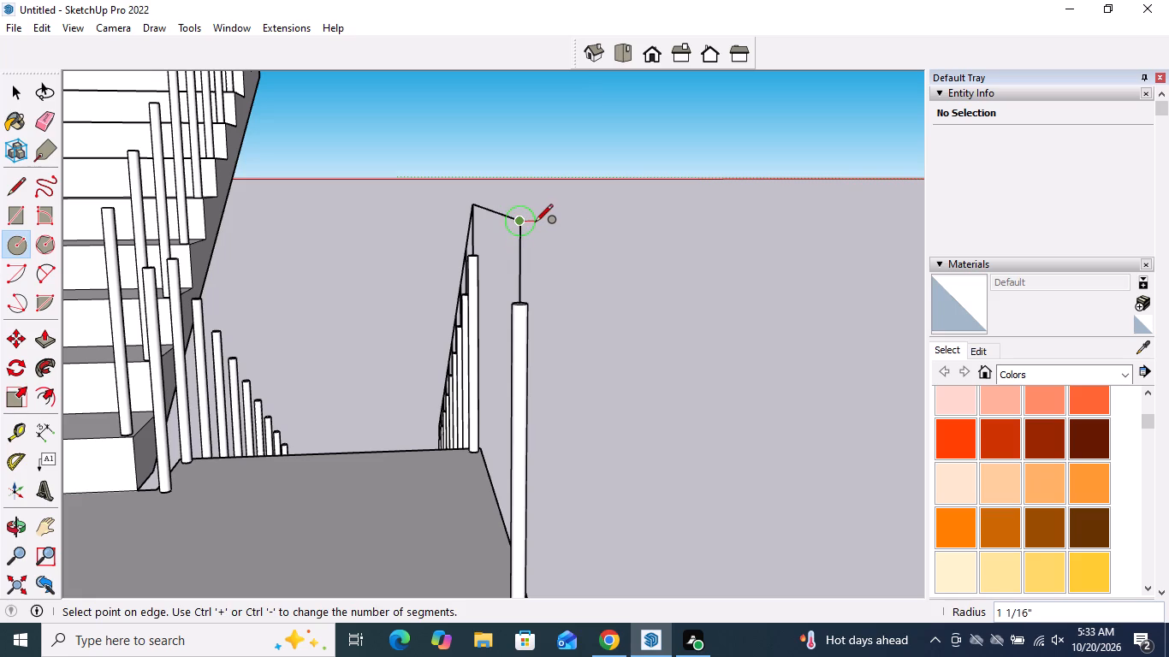
click(535, 223)
key(space)
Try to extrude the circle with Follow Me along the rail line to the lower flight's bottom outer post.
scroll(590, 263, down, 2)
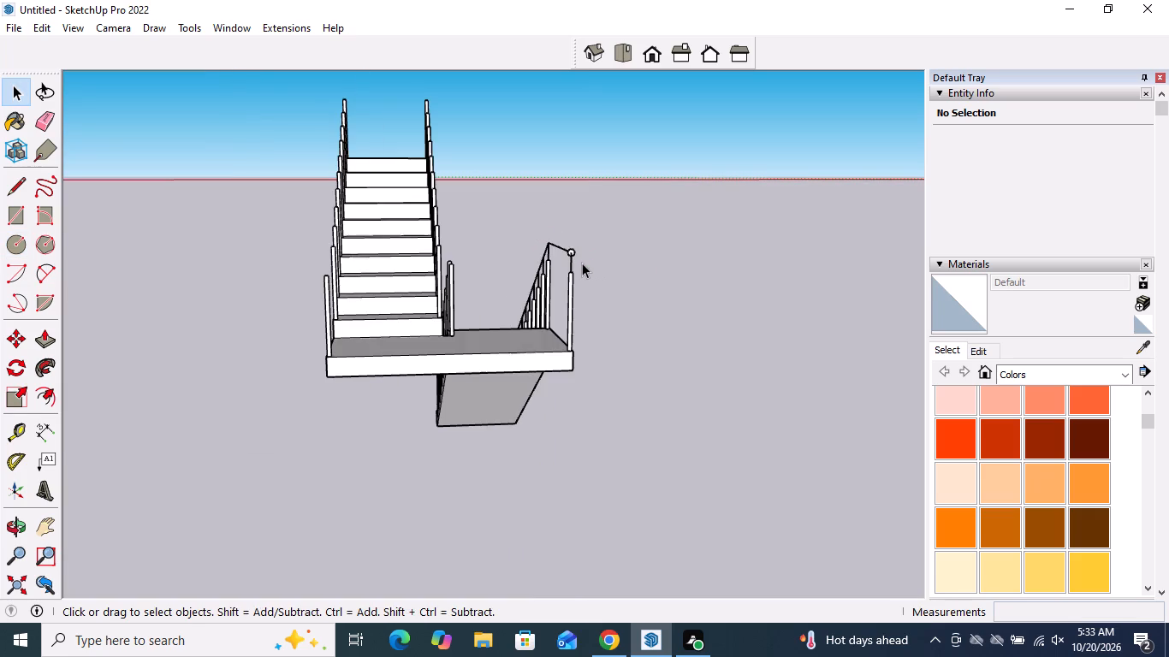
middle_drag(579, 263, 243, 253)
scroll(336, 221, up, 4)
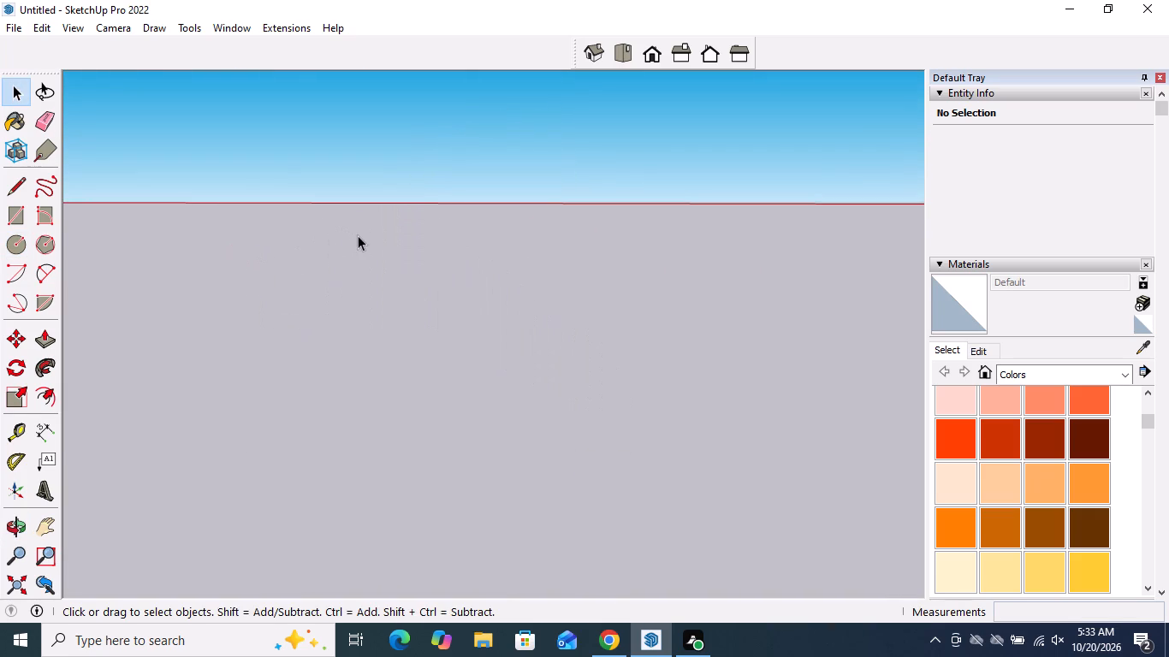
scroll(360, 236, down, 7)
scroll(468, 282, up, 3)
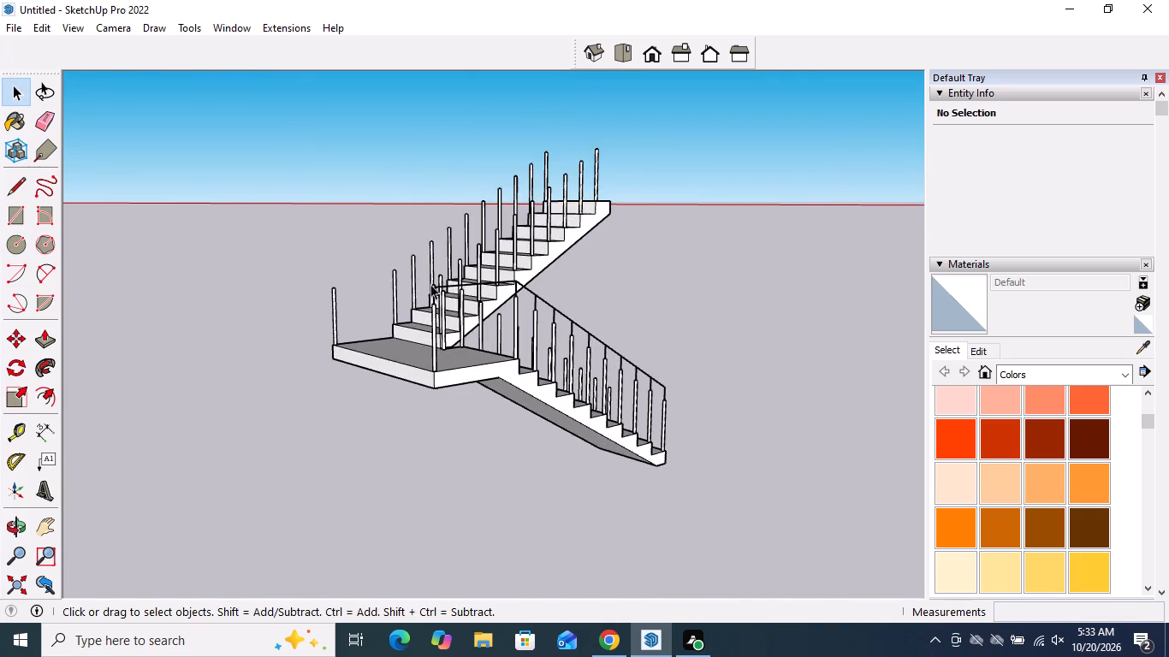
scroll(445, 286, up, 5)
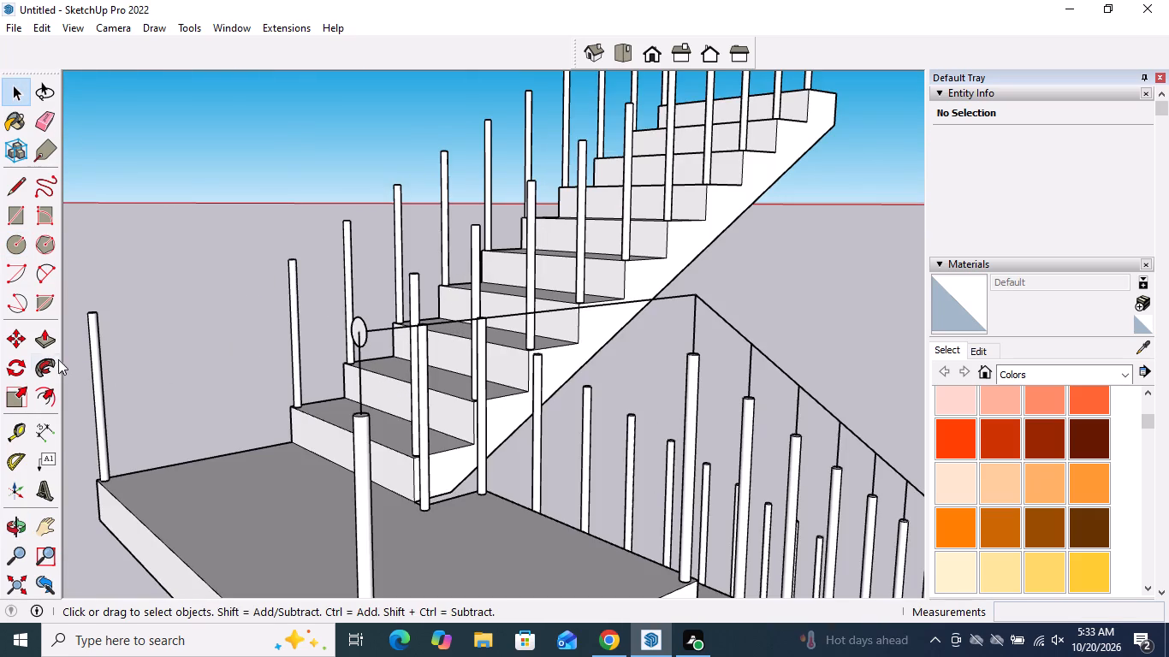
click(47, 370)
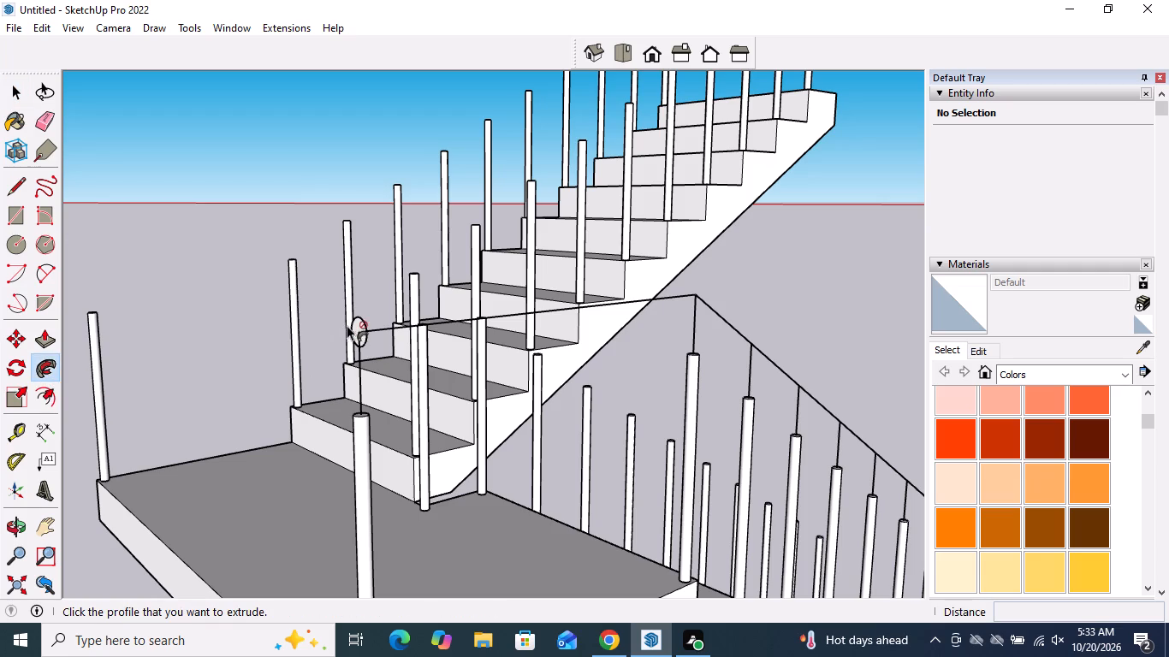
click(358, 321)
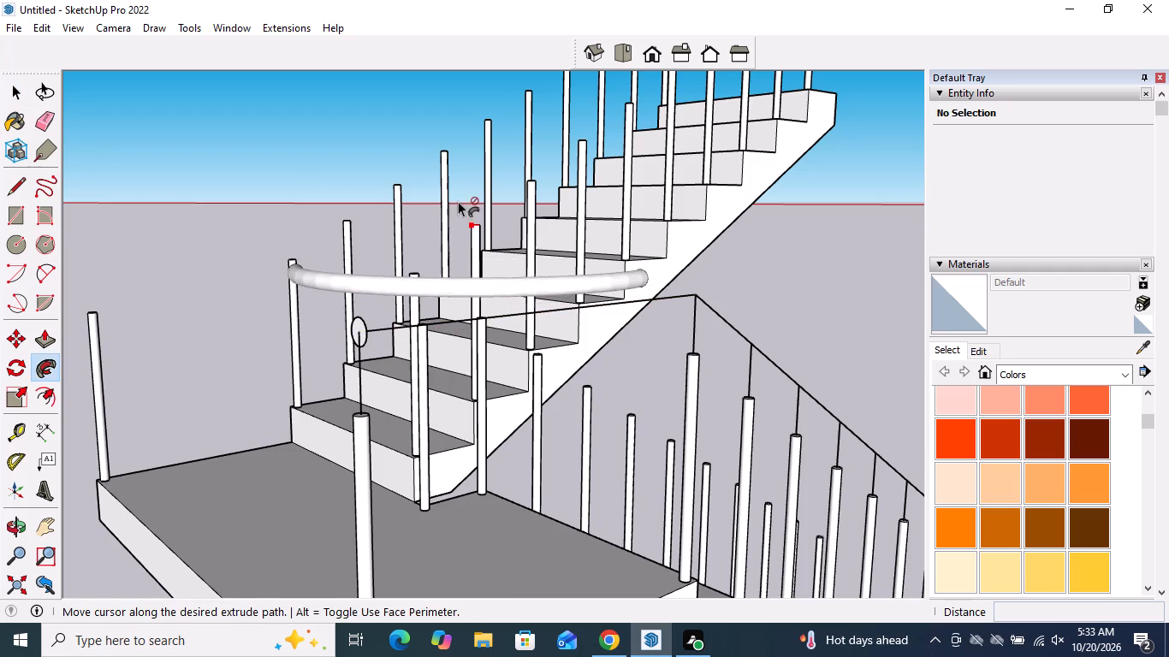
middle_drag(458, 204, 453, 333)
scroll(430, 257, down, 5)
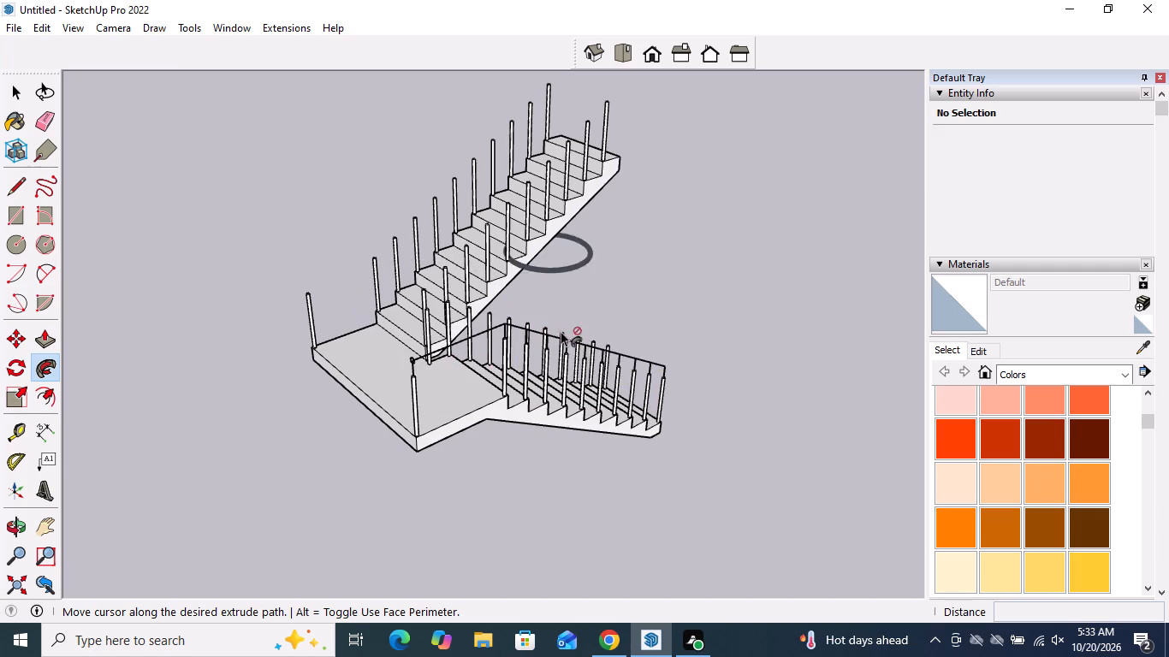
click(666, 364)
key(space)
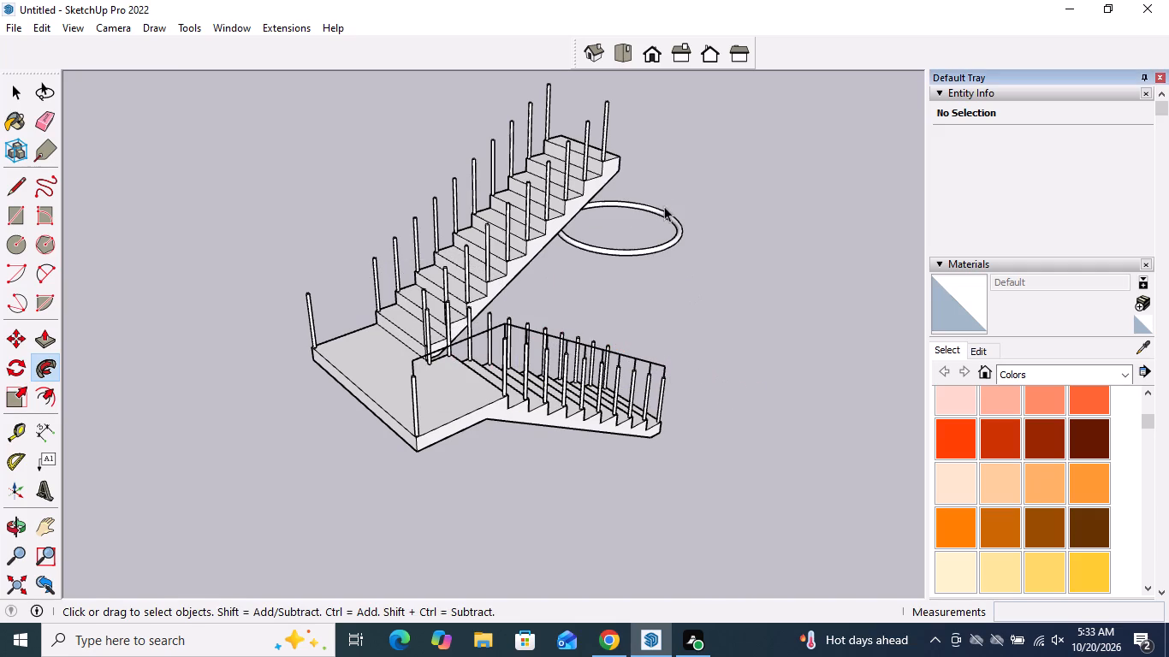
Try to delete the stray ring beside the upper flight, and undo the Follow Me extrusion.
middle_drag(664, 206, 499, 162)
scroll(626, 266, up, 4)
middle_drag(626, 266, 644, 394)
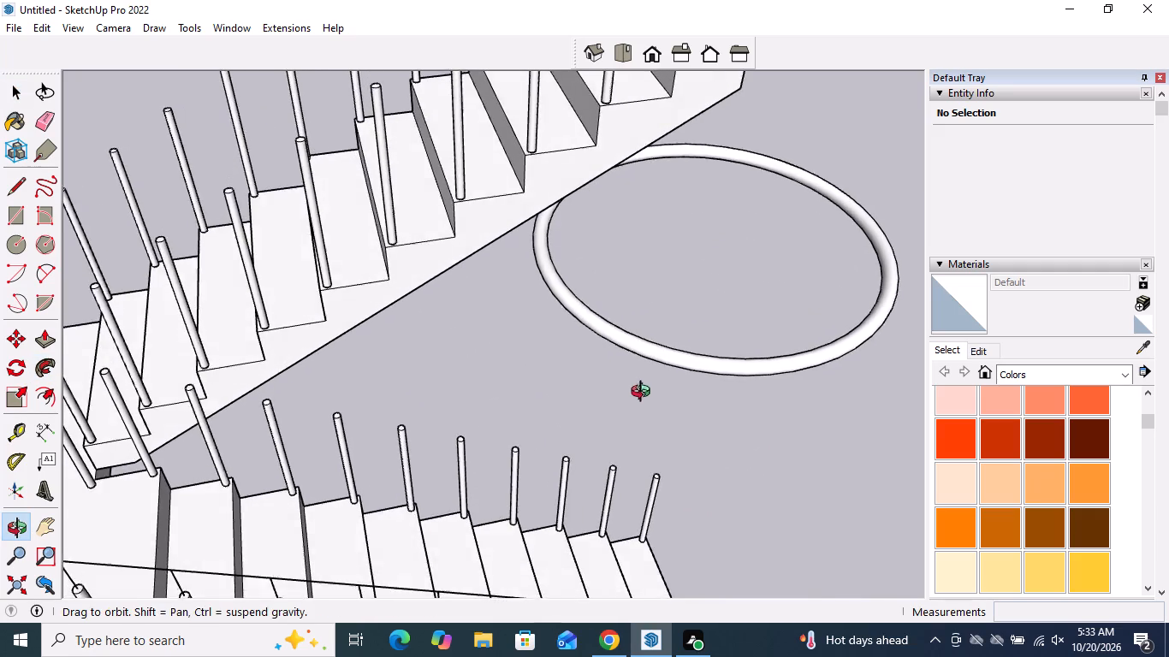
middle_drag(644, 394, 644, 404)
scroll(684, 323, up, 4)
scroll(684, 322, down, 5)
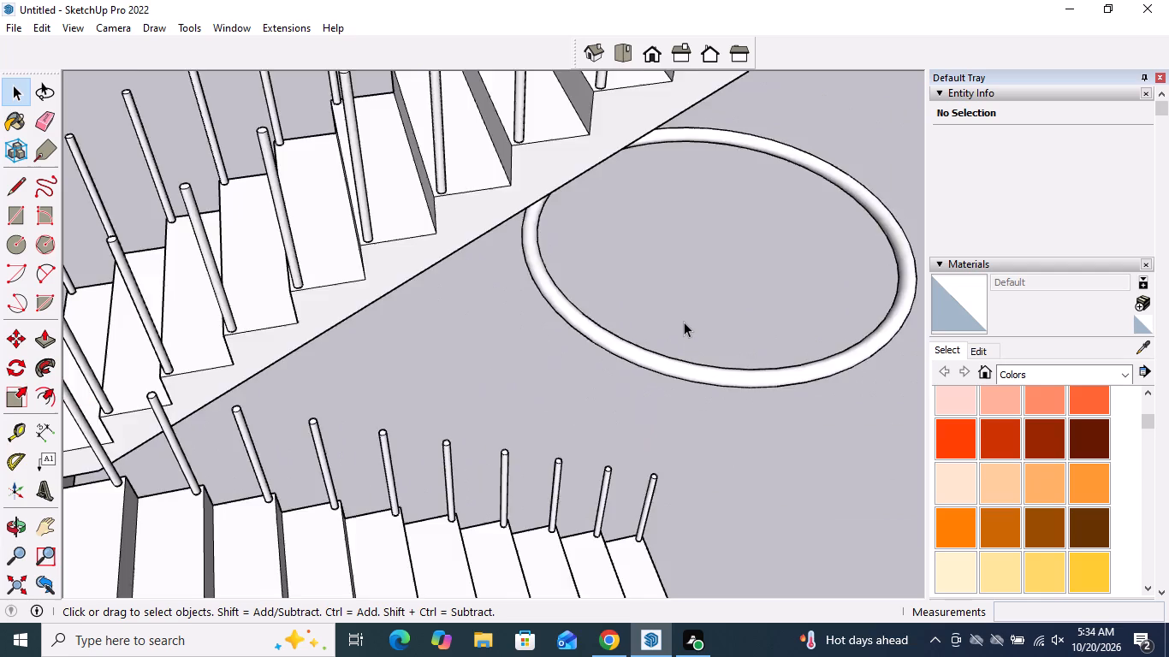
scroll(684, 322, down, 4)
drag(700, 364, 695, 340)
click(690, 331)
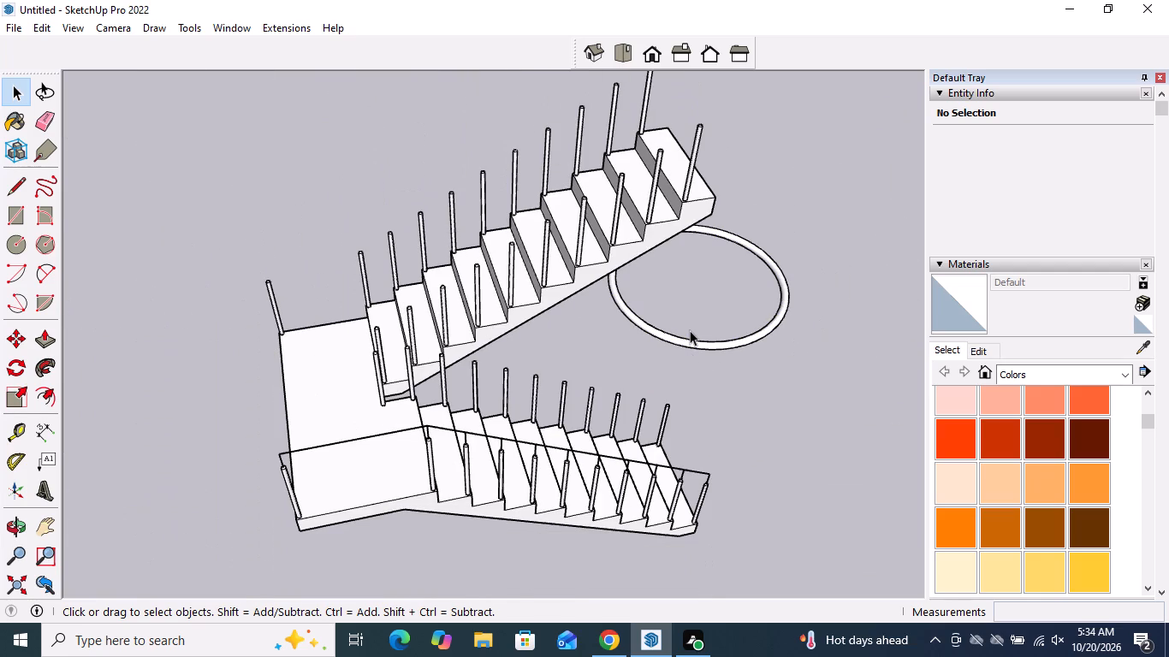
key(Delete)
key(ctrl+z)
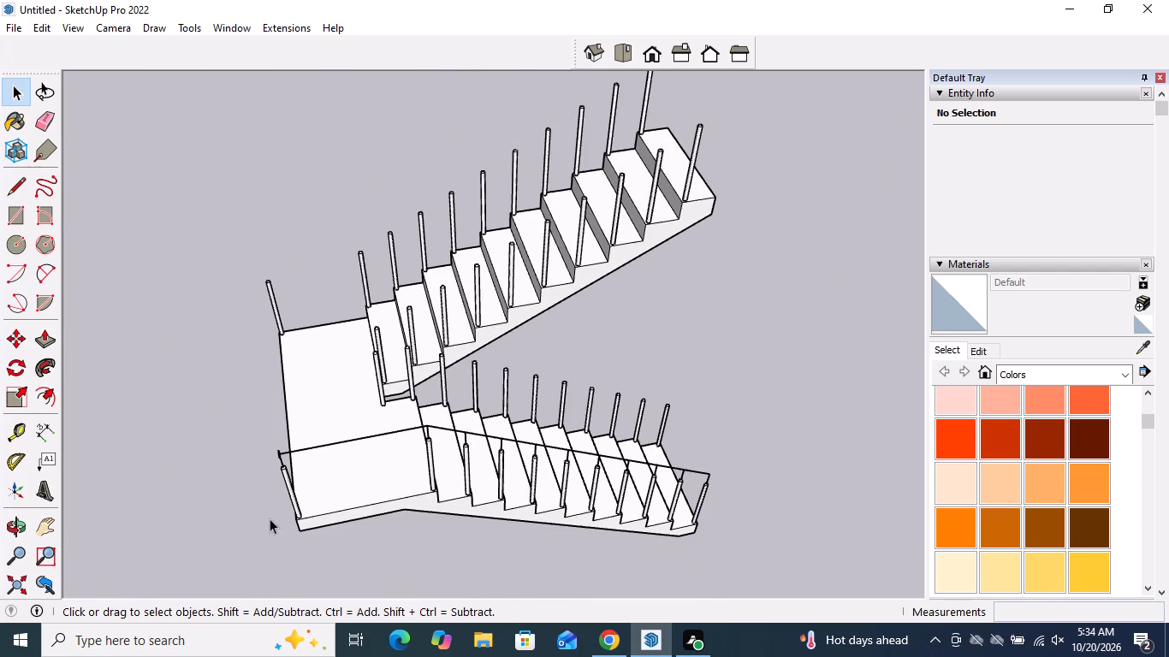
Set the segments of the rail profile circle above the landing's corner post to 50.
scroll(274, 488, down, 1)
scroll(274, 485, up, 4)
middle_drag(274, 487, 478, 402)
scroll(478, 402, down, 1)
scroll(478, 402, up, 8)
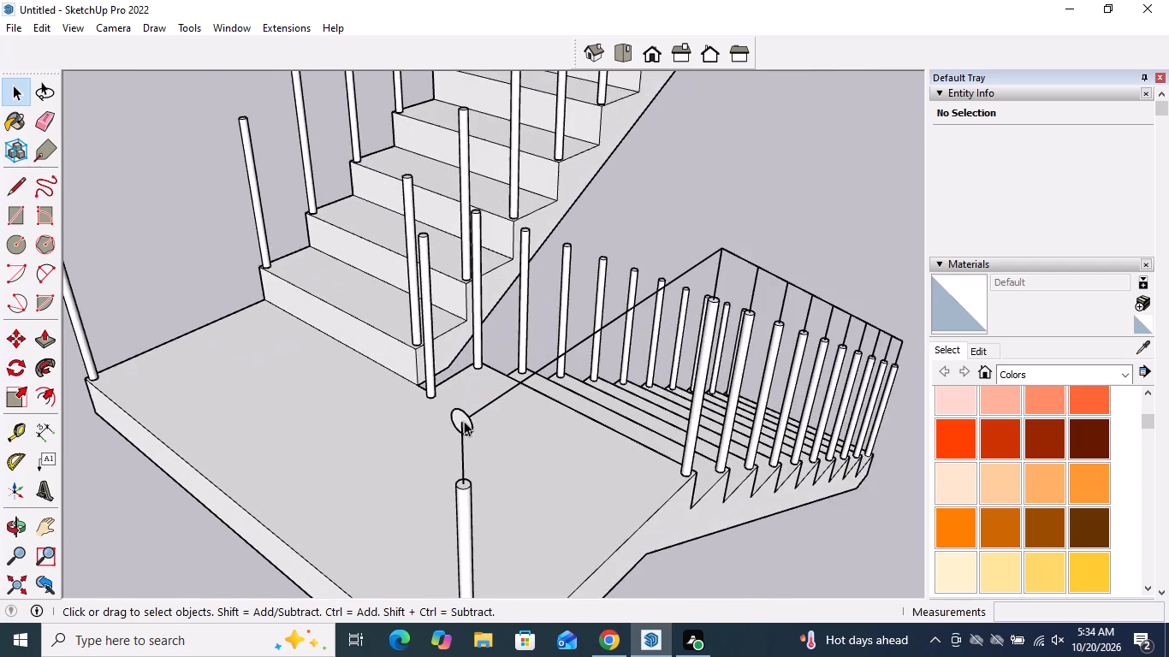
scroll(464, 421, up, 4)
click(466, 406)
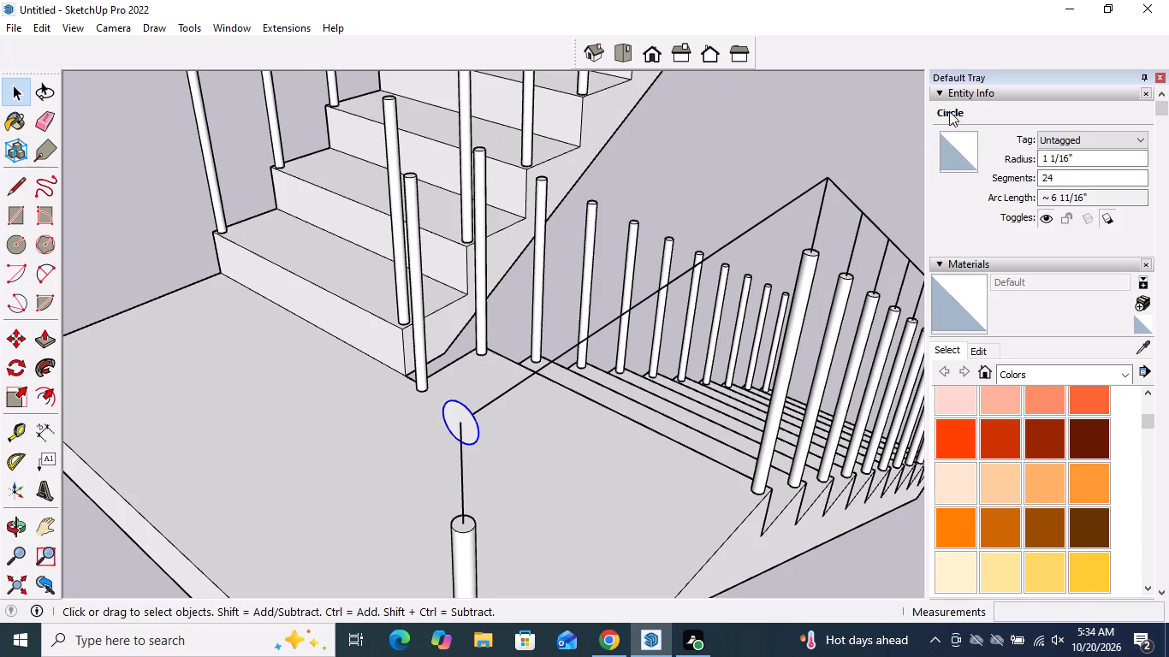
drag(1062, 179, 1038, 179)
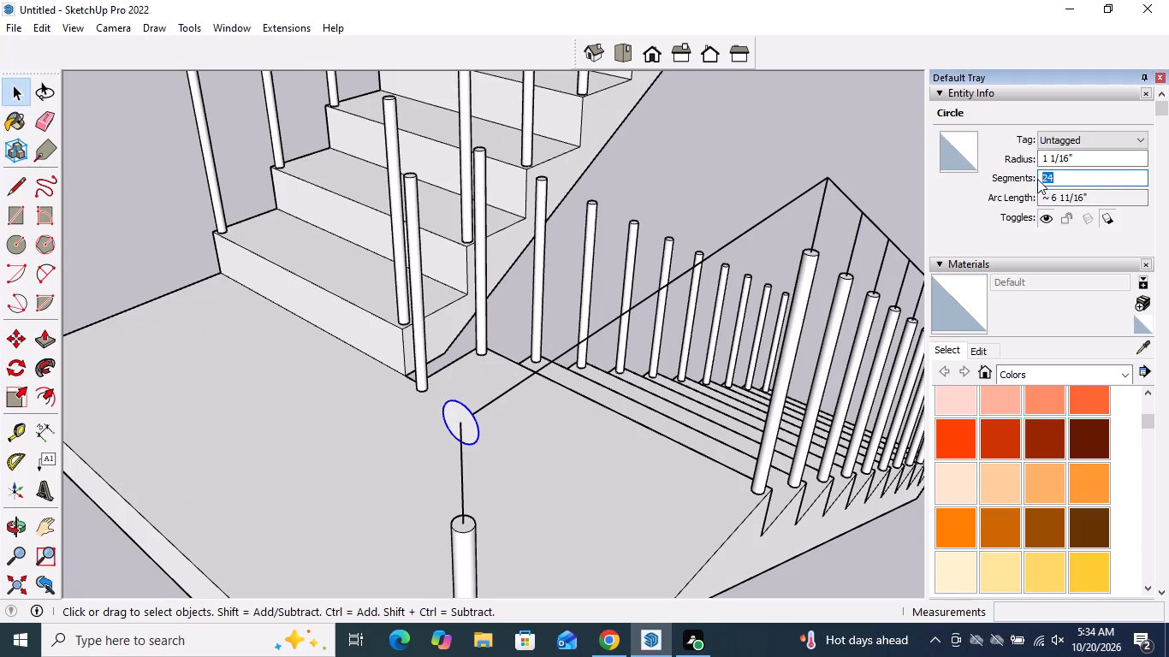
text(50)
key(Return)
key(space)
click(834, 130)
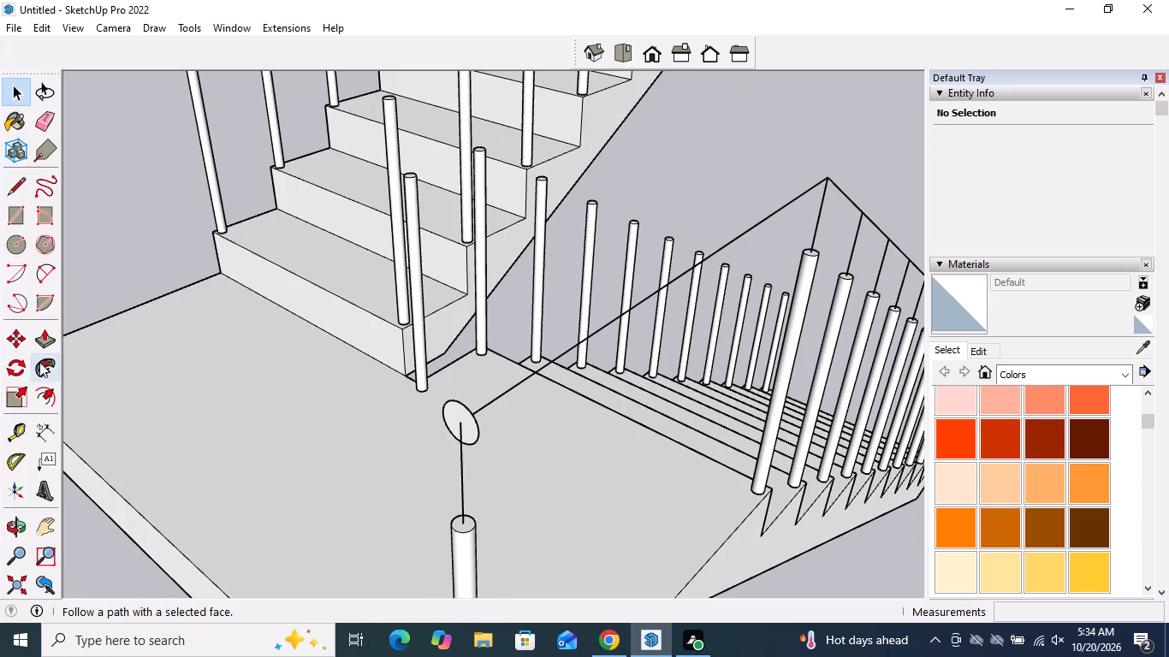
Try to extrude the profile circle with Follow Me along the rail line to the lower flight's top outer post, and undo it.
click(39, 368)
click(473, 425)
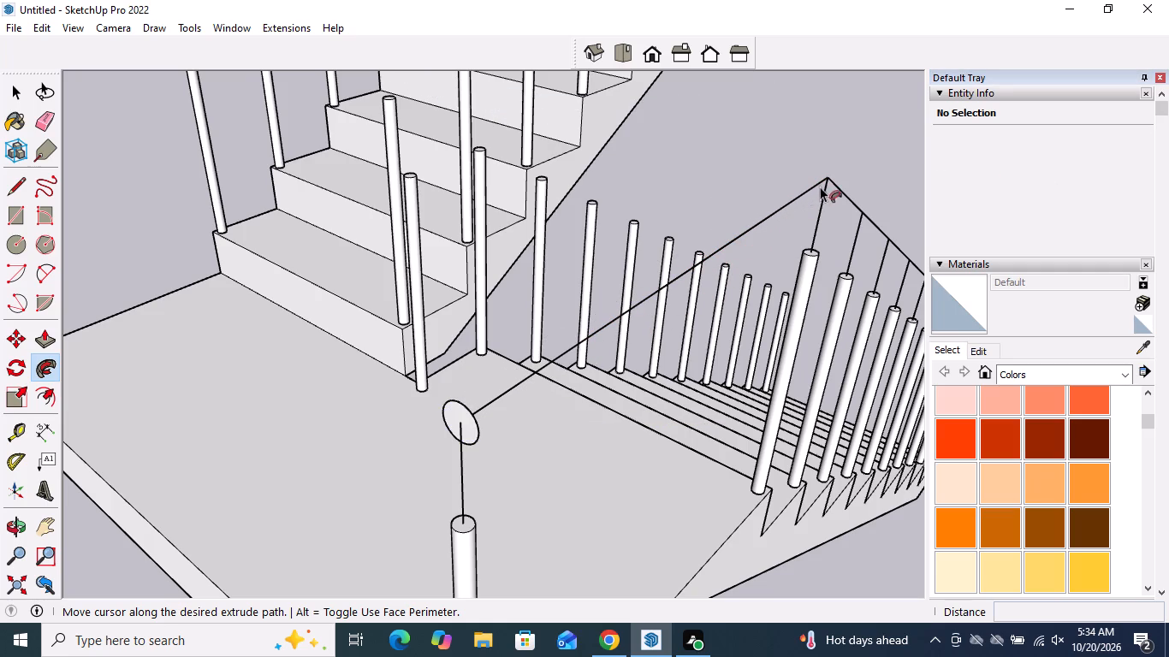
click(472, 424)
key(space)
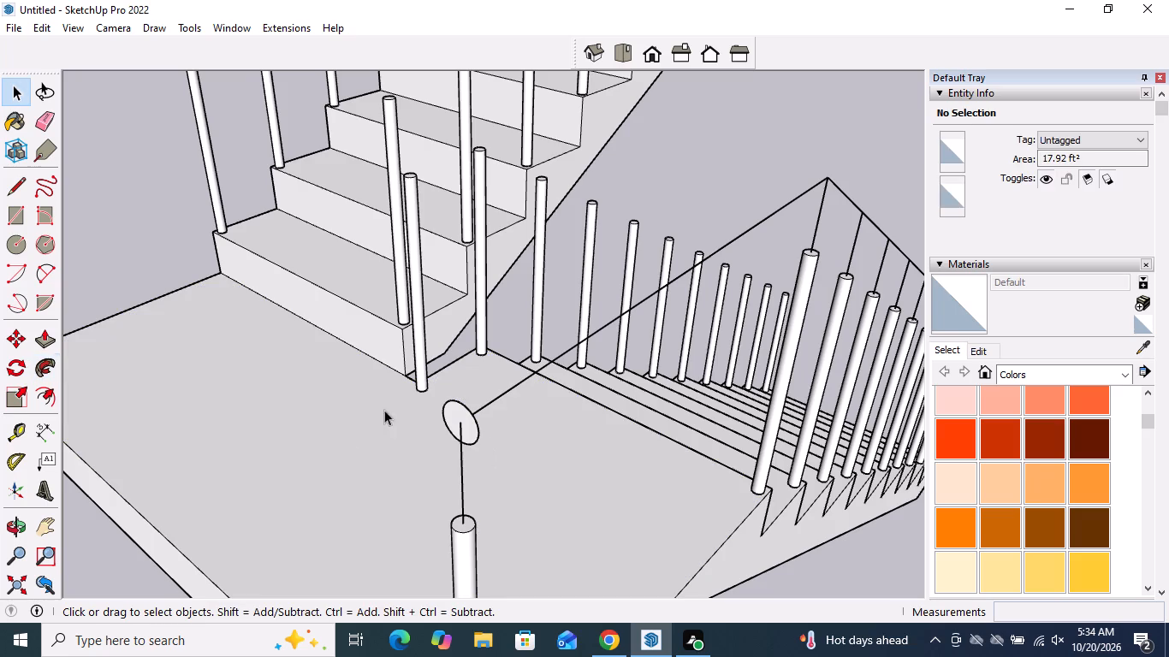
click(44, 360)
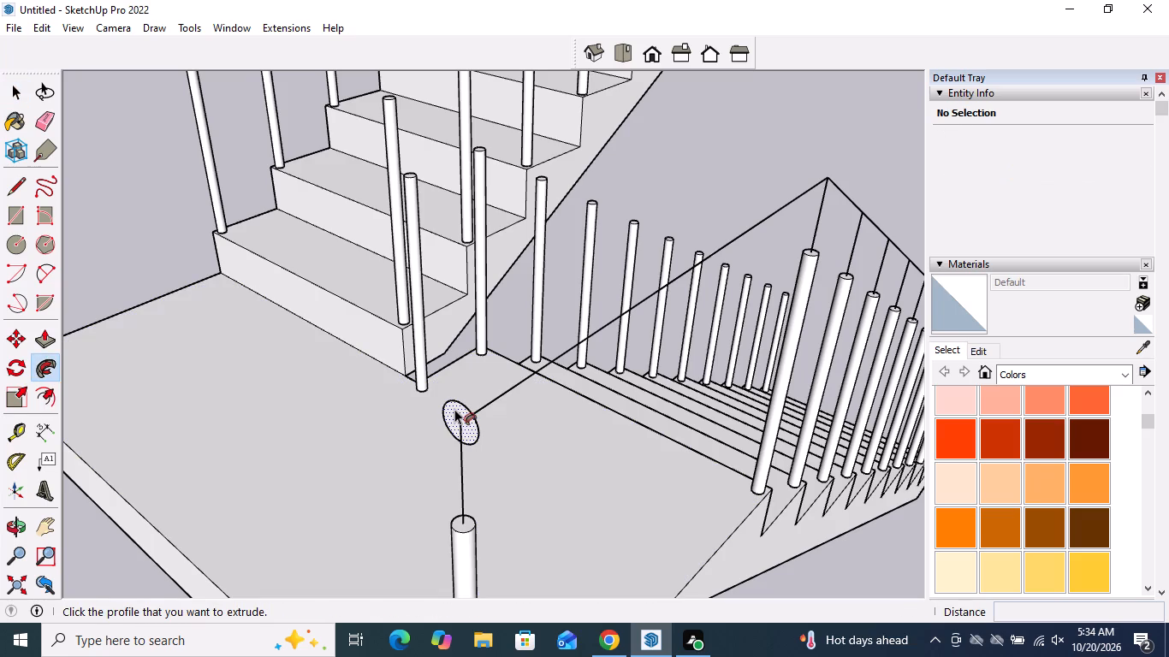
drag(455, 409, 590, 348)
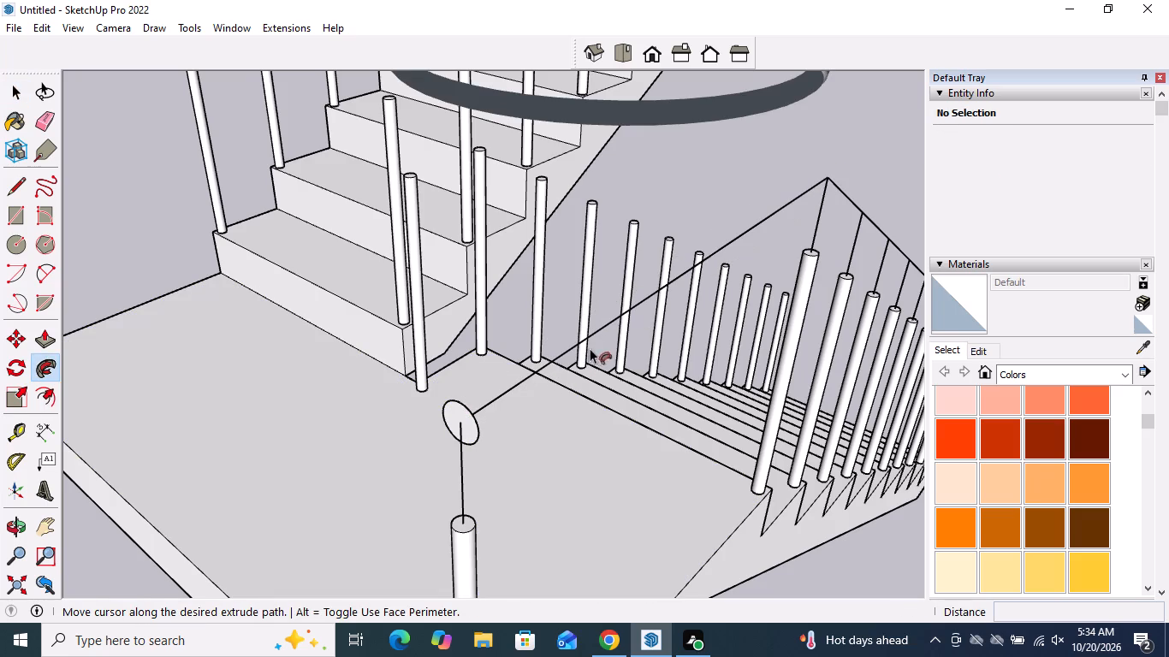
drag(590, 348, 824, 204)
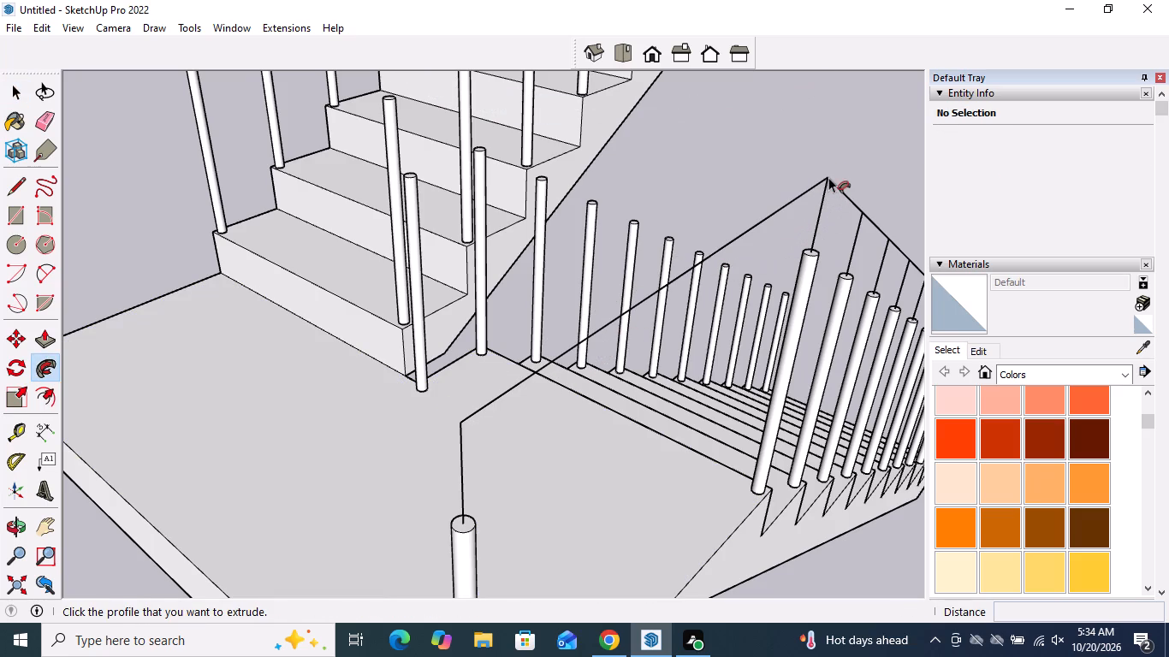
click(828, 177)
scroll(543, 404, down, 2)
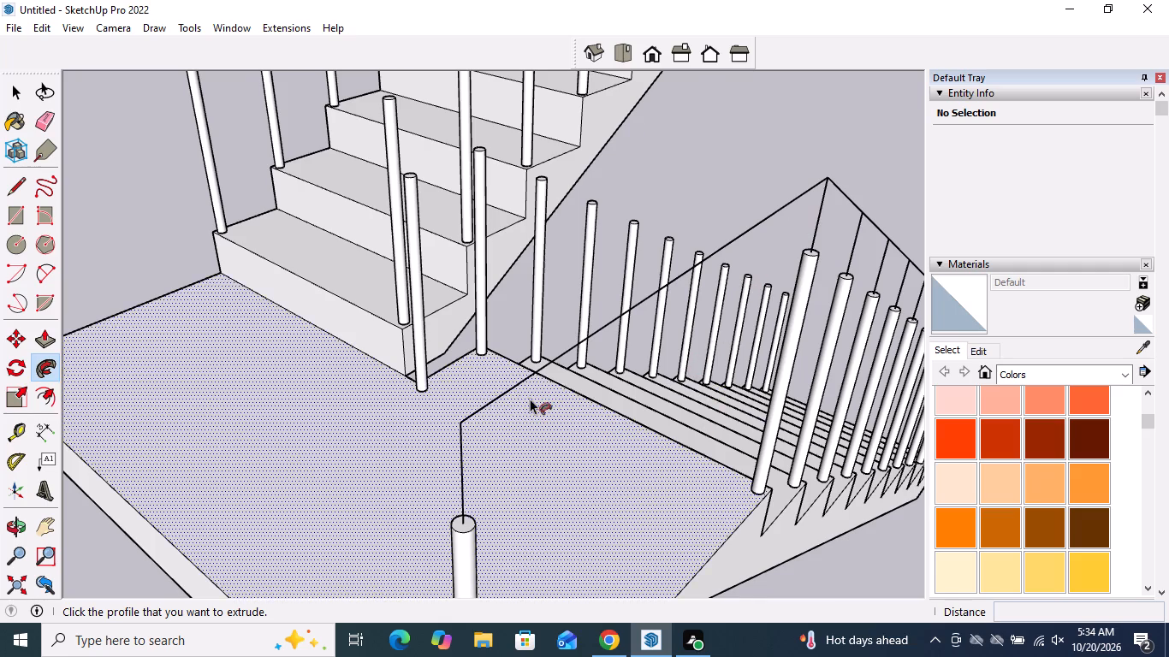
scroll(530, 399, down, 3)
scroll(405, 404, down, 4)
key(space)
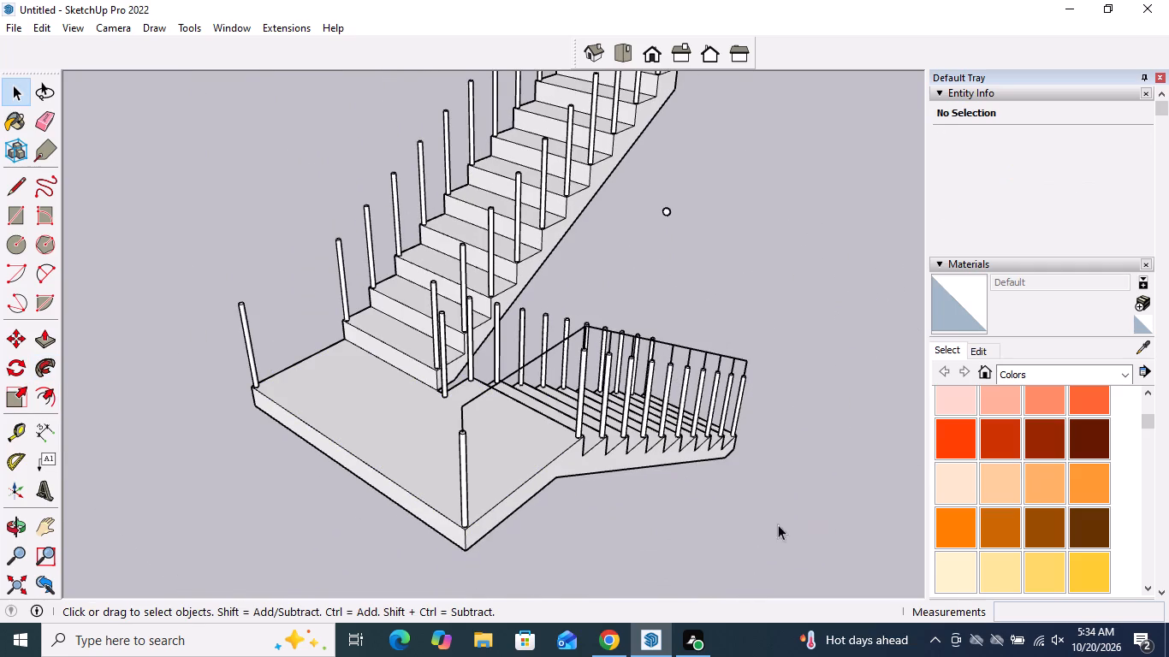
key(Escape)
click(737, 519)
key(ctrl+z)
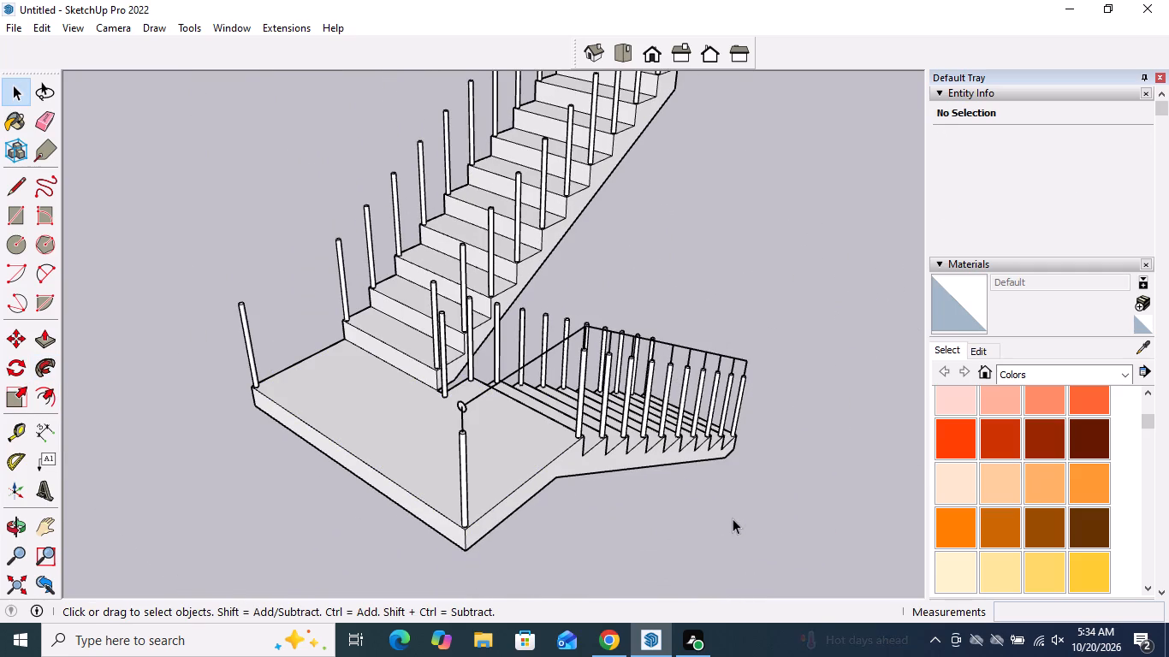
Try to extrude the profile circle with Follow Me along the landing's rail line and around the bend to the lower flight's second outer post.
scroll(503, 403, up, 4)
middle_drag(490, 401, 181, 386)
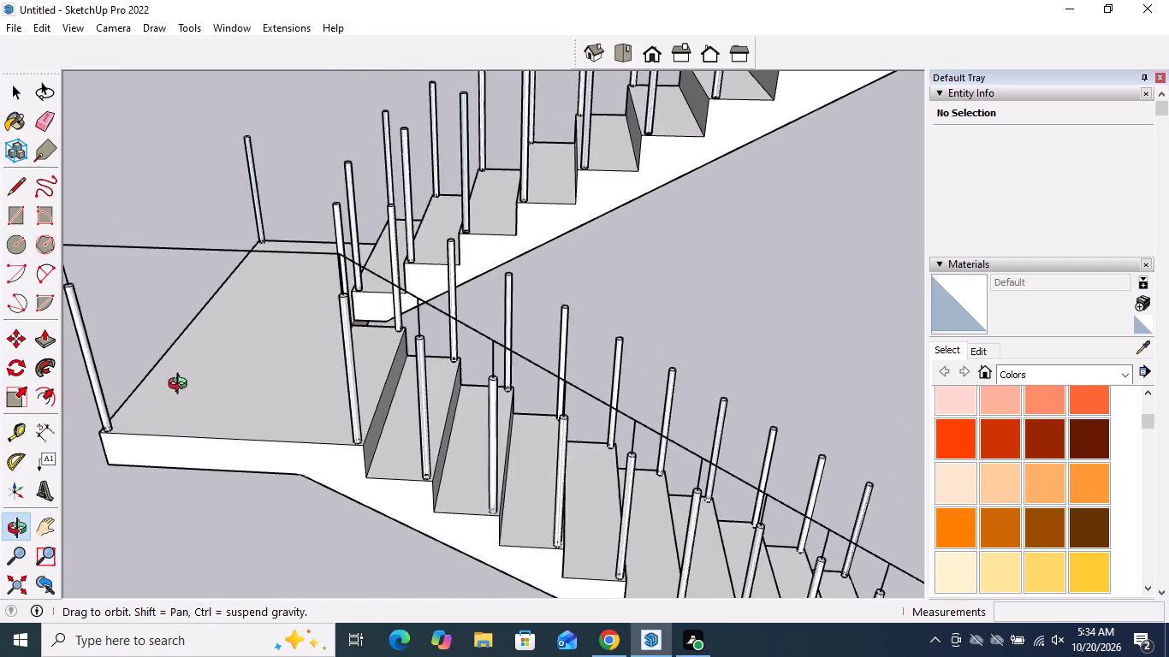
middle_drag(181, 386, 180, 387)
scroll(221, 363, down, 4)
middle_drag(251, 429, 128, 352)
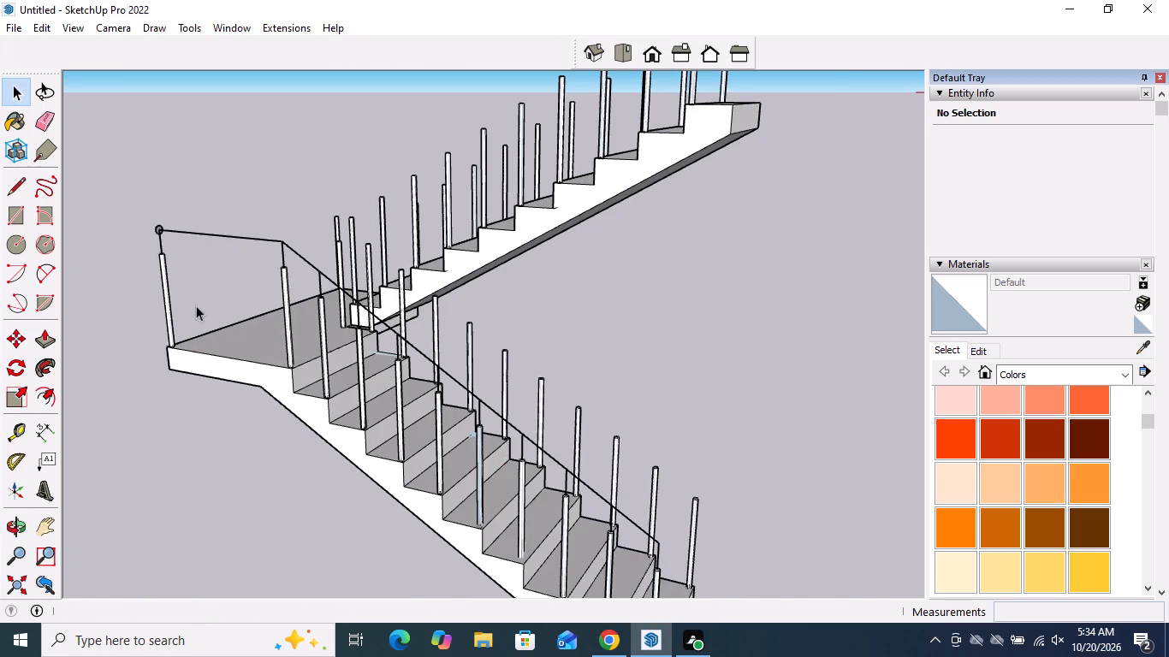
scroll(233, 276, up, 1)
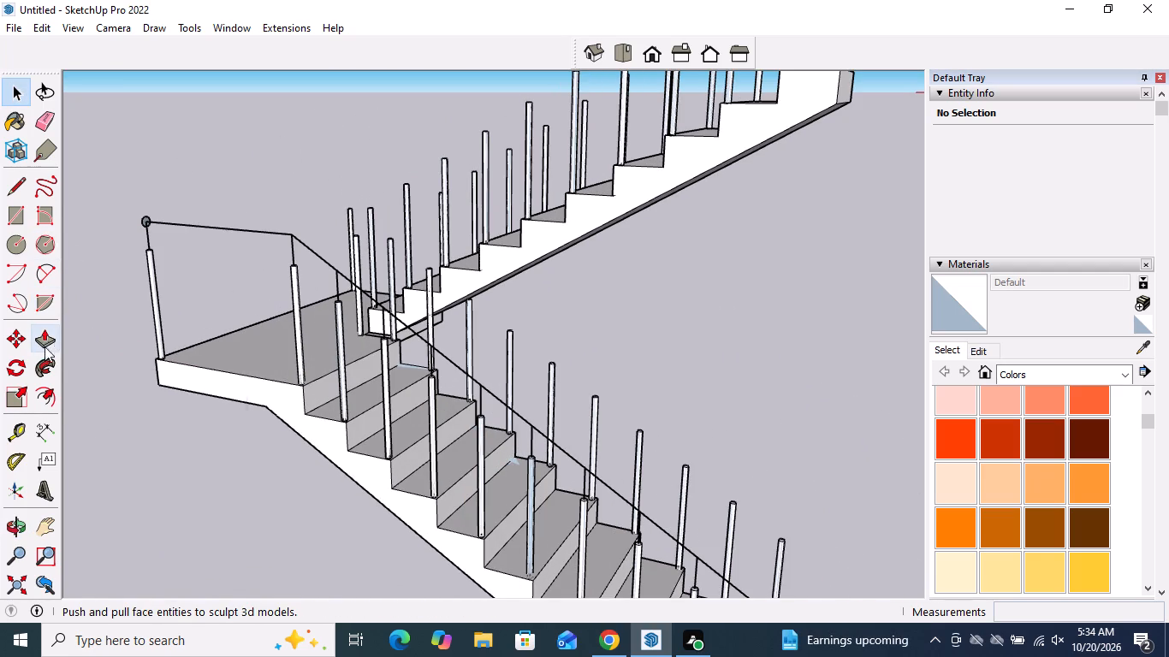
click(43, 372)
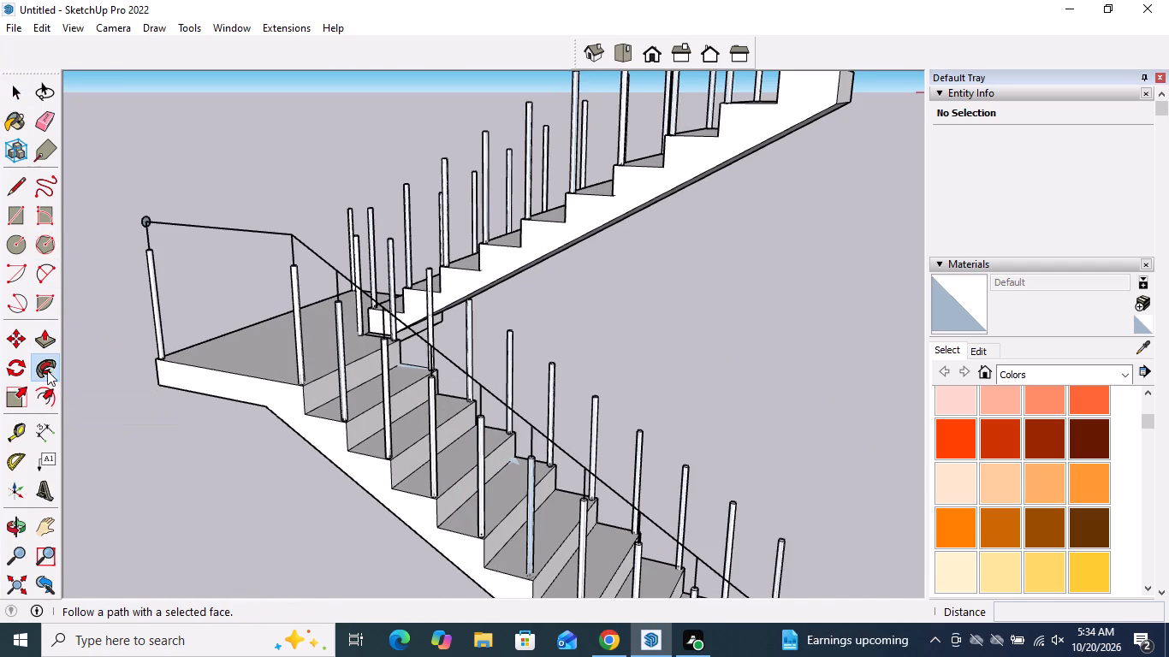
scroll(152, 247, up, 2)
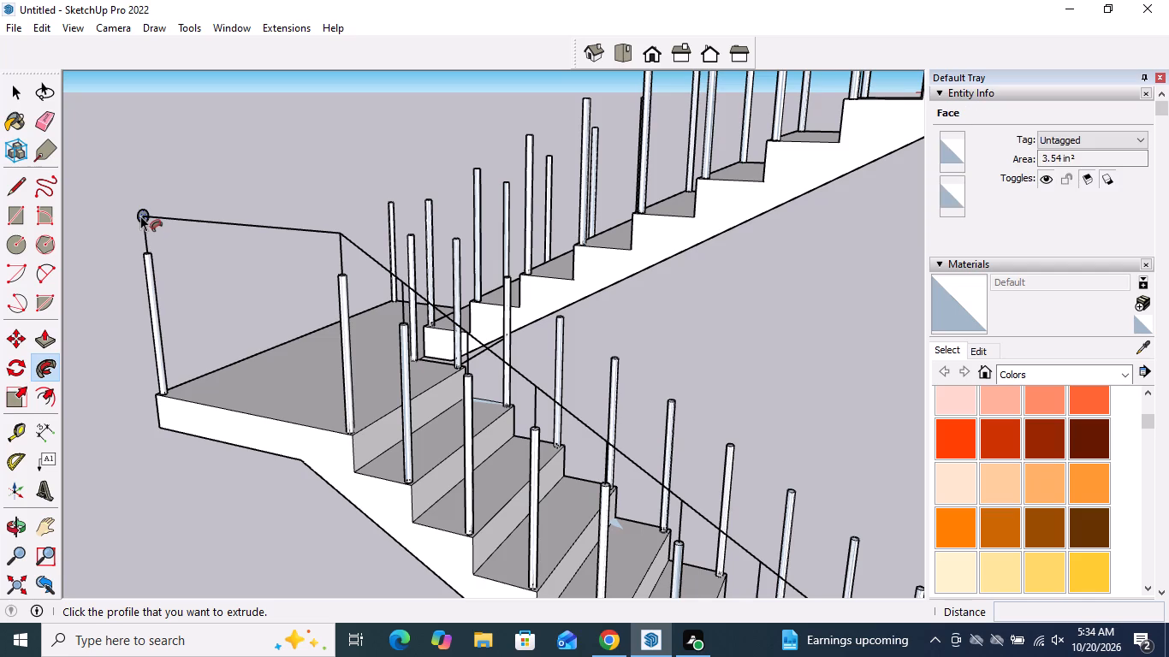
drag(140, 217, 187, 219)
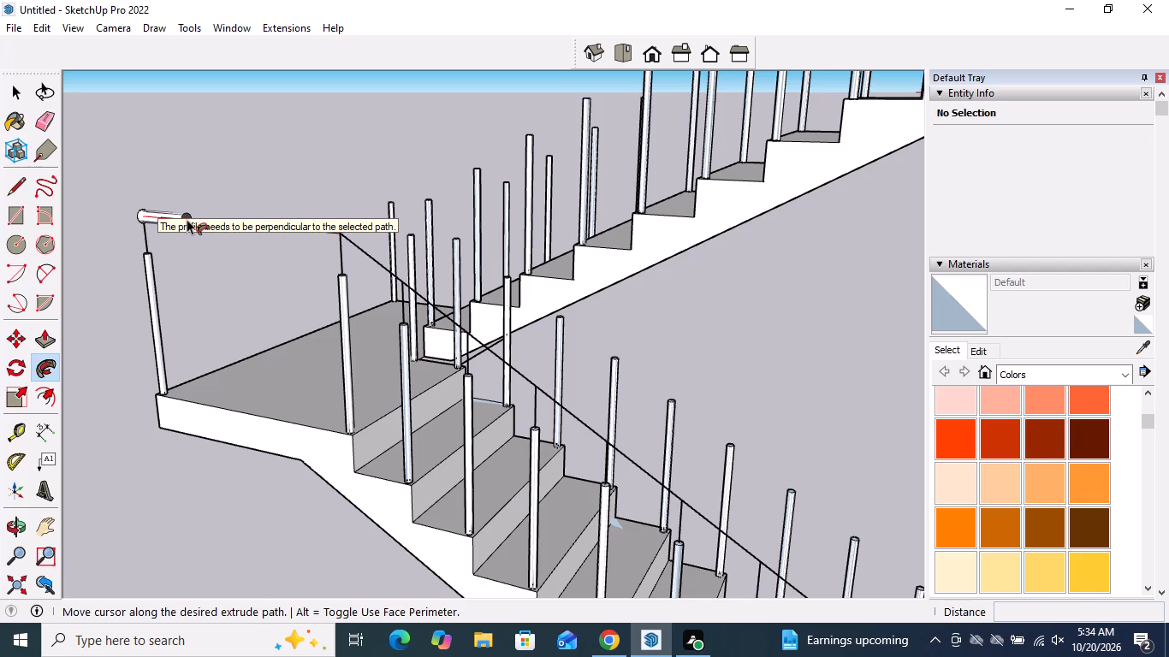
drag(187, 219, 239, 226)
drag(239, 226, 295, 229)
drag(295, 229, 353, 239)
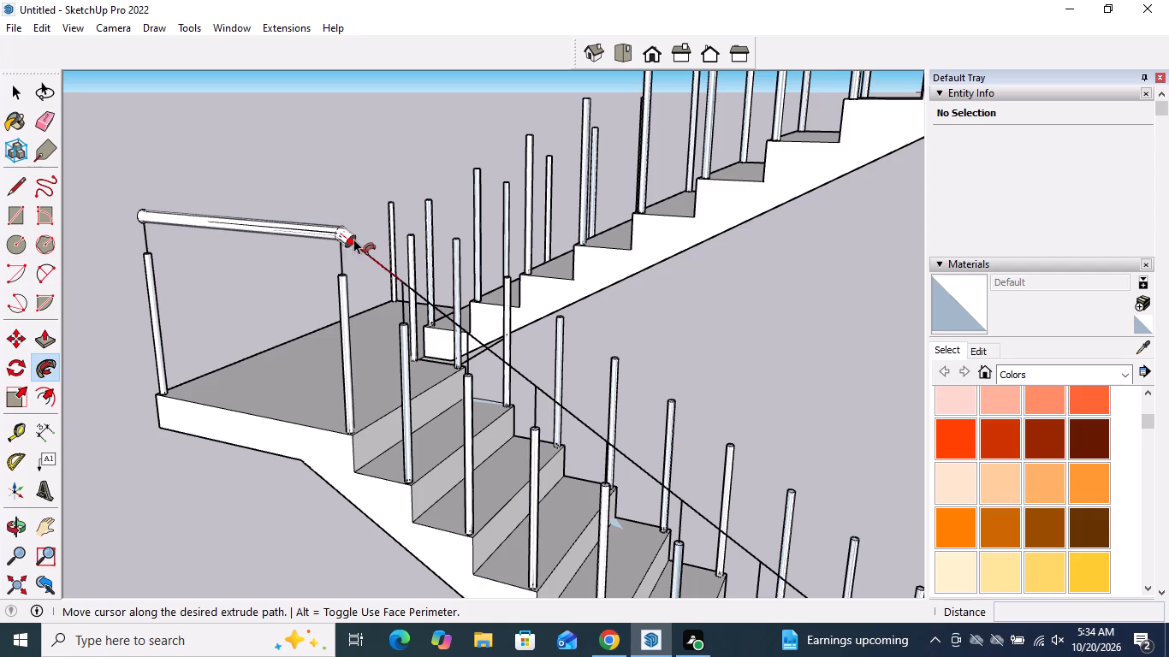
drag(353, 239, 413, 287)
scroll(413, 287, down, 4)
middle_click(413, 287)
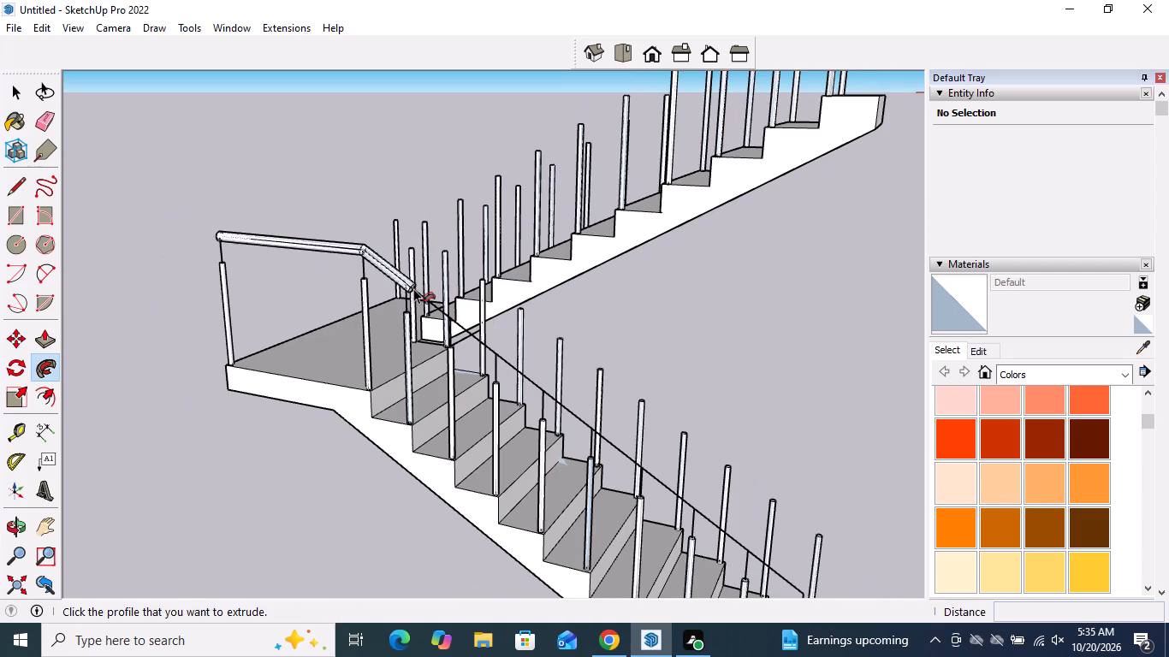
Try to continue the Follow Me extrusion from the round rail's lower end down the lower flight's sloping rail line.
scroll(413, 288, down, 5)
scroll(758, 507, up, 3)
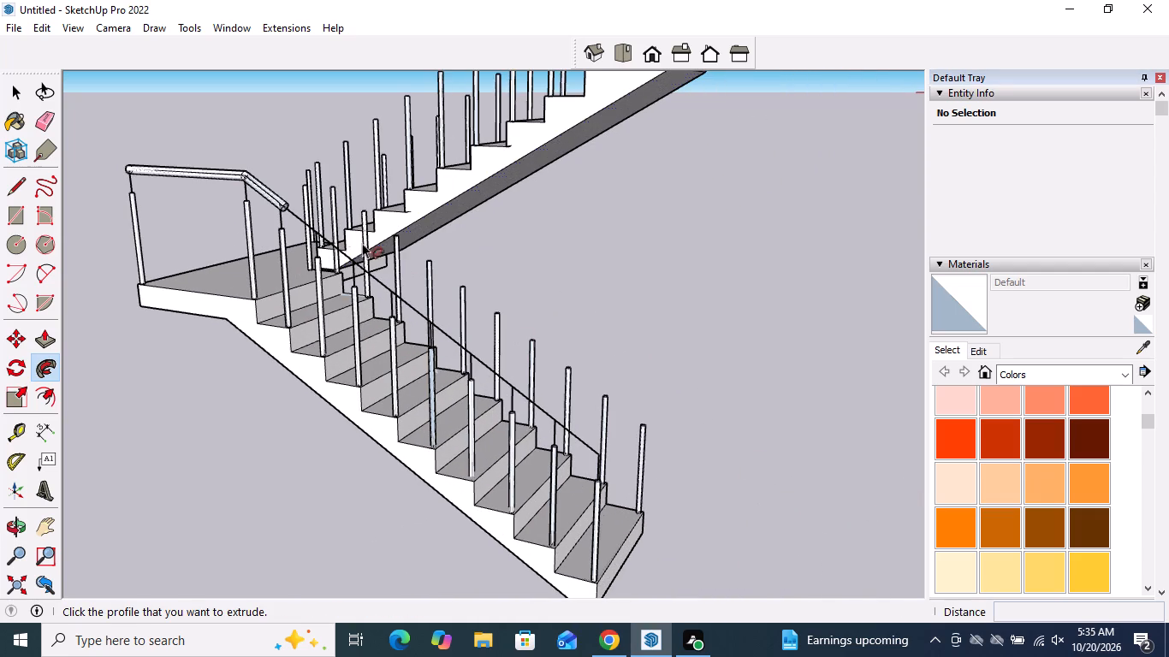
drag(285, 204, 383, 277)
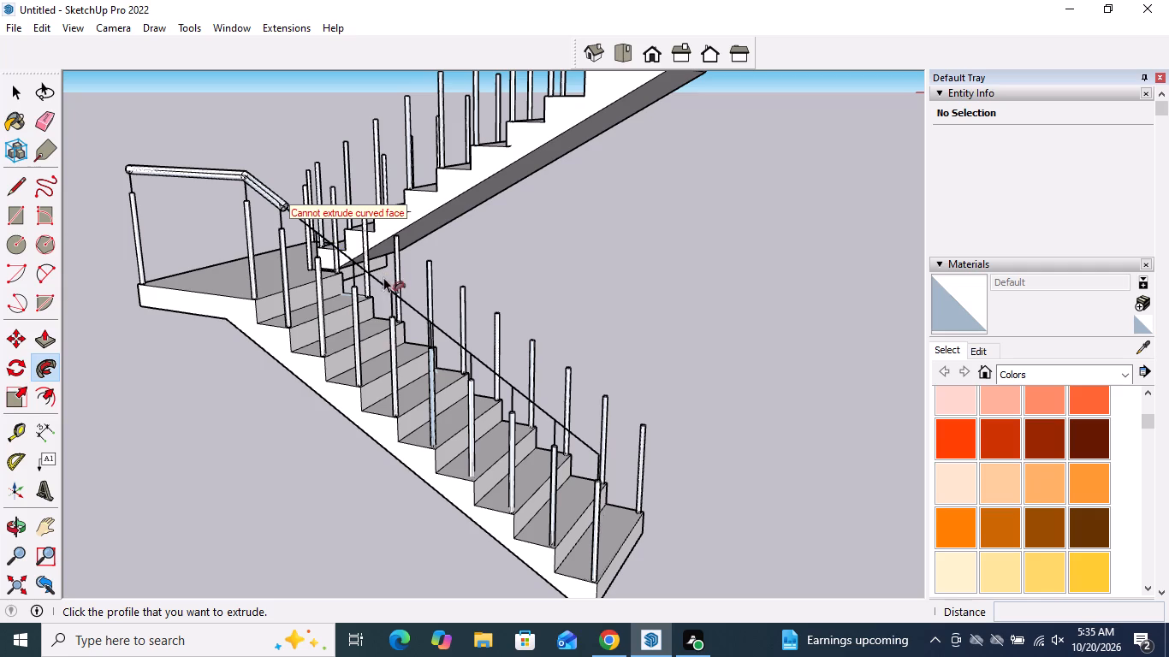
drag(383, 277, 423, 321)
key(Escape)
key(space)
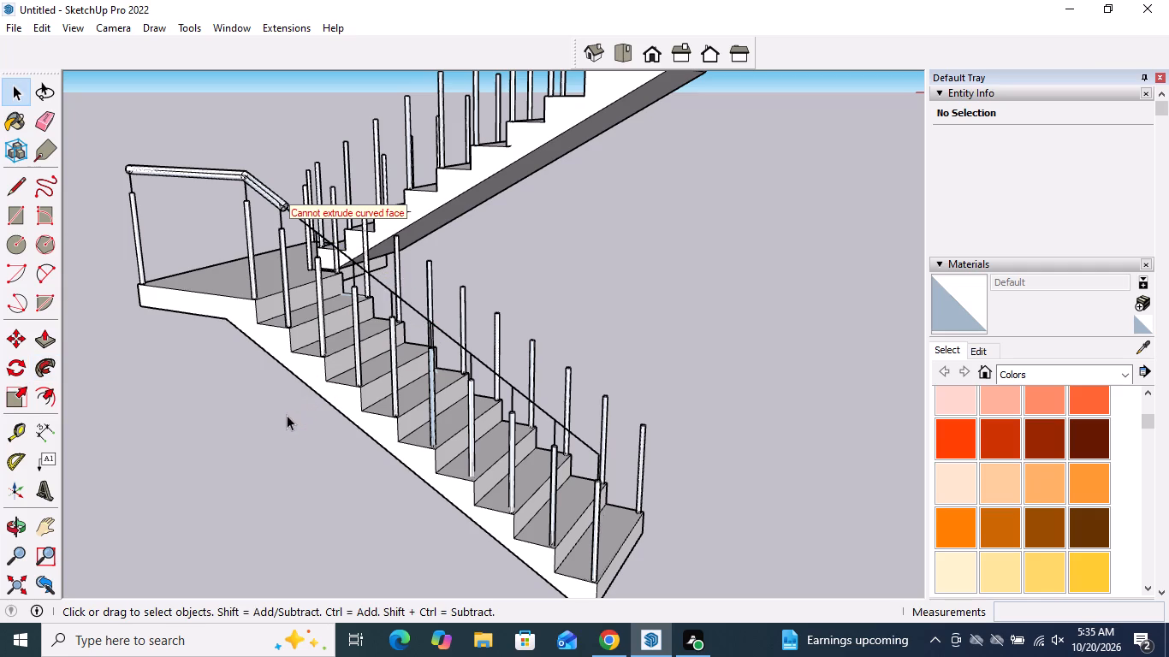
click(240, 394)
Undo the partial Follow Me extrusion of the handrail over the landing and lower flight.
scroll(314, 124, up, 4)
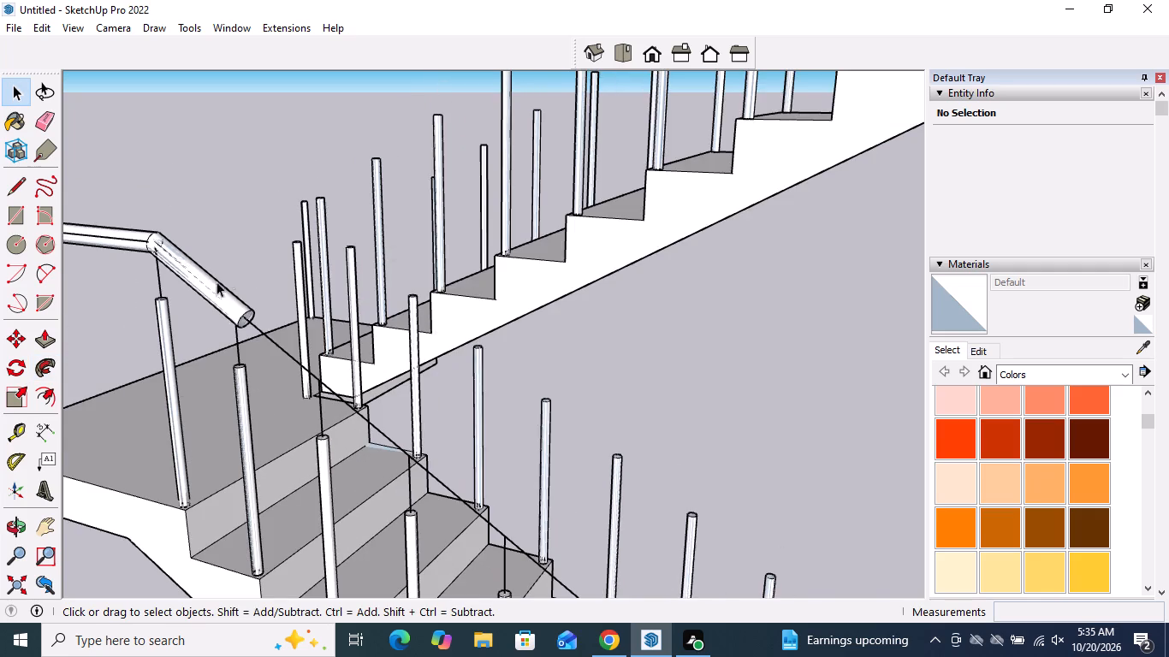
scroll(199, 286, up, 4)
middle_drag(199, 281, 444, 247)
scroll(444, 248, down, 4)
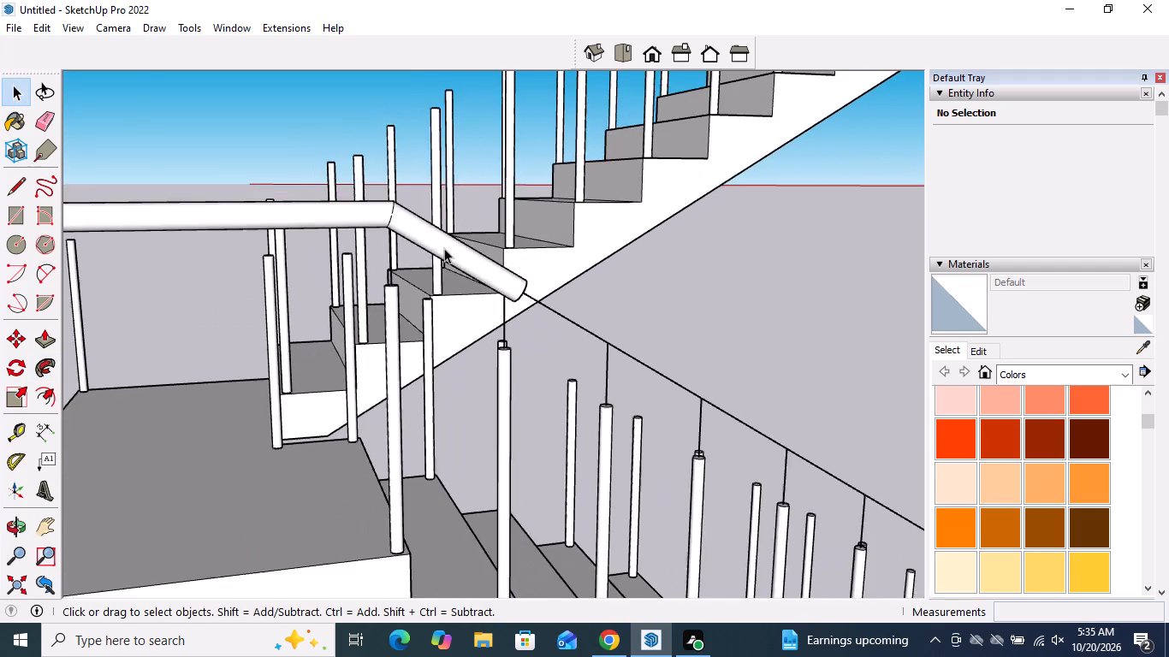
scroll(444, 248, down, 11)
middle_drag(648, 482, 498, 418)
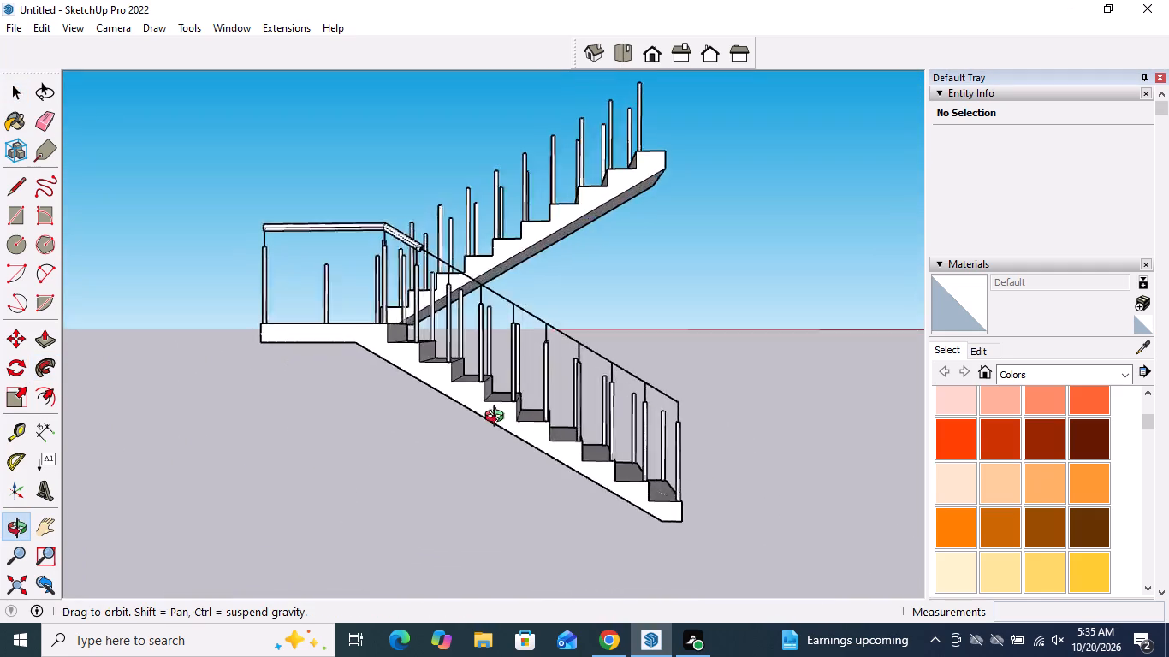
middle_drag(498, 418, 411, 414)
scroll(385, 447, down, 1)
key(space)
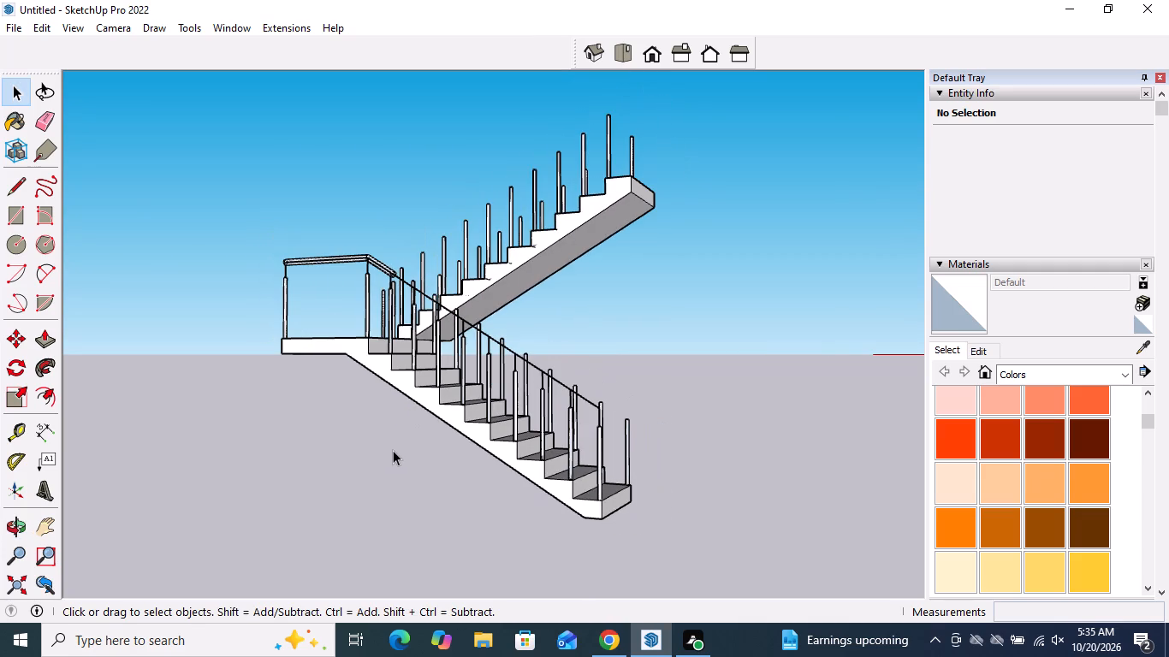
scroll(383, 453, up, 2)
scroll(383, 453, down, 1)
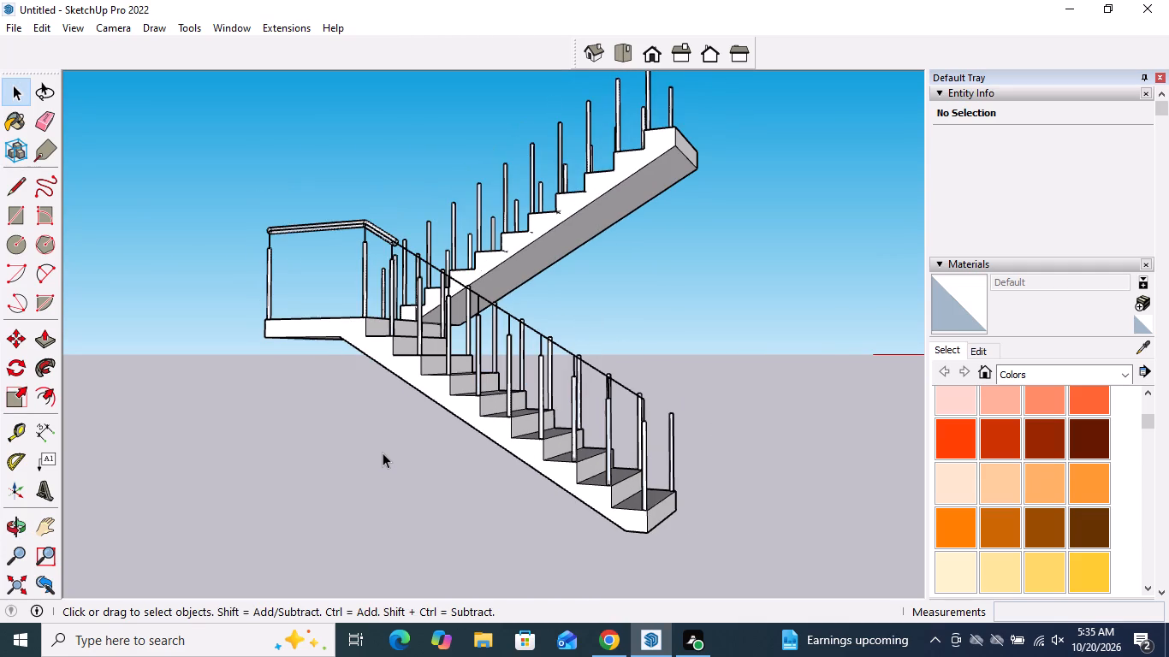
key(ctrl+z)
Extrude the profile circle with Follow Me along the landing's rail line and down the lower flight's full sloping rail line to the bottom outer post.
scroll(397, 197, down, 3)
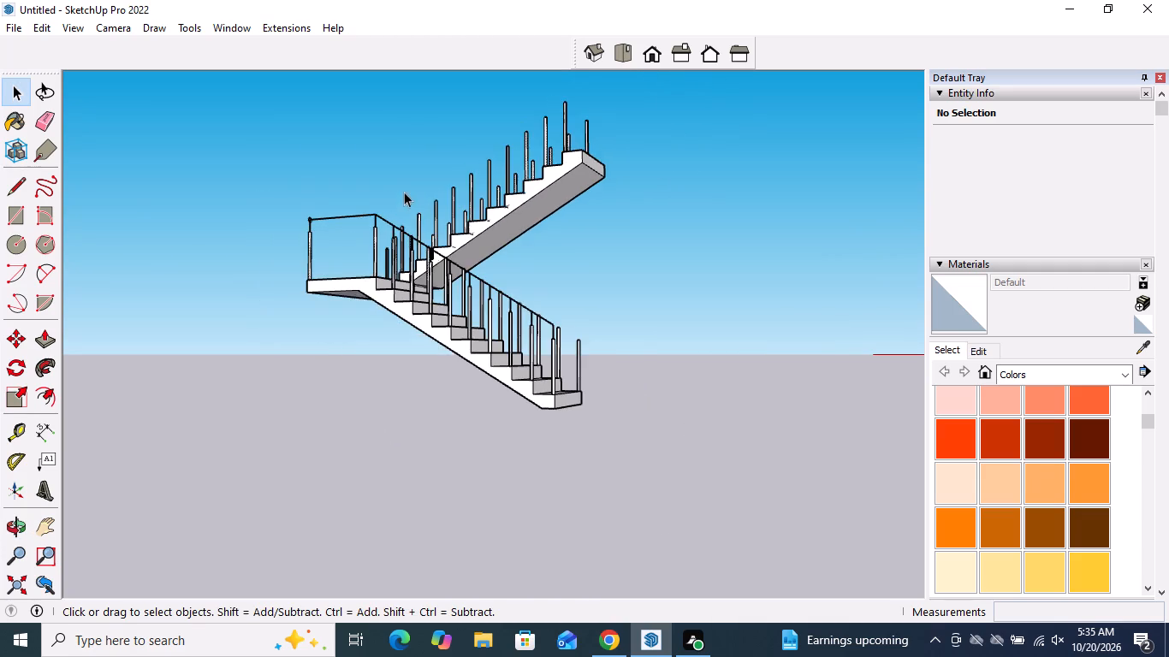
middle_drag(436, 189, 314, 364)
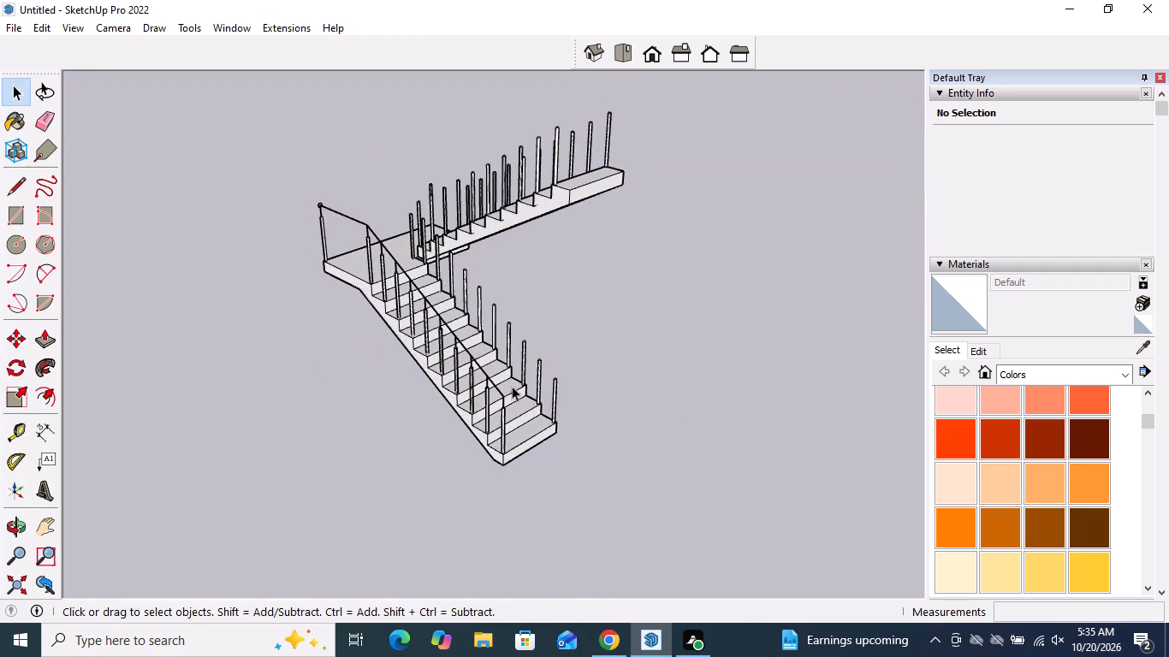
scroll(510, 371, up, 4)
scroll(214, 97, up, 2)
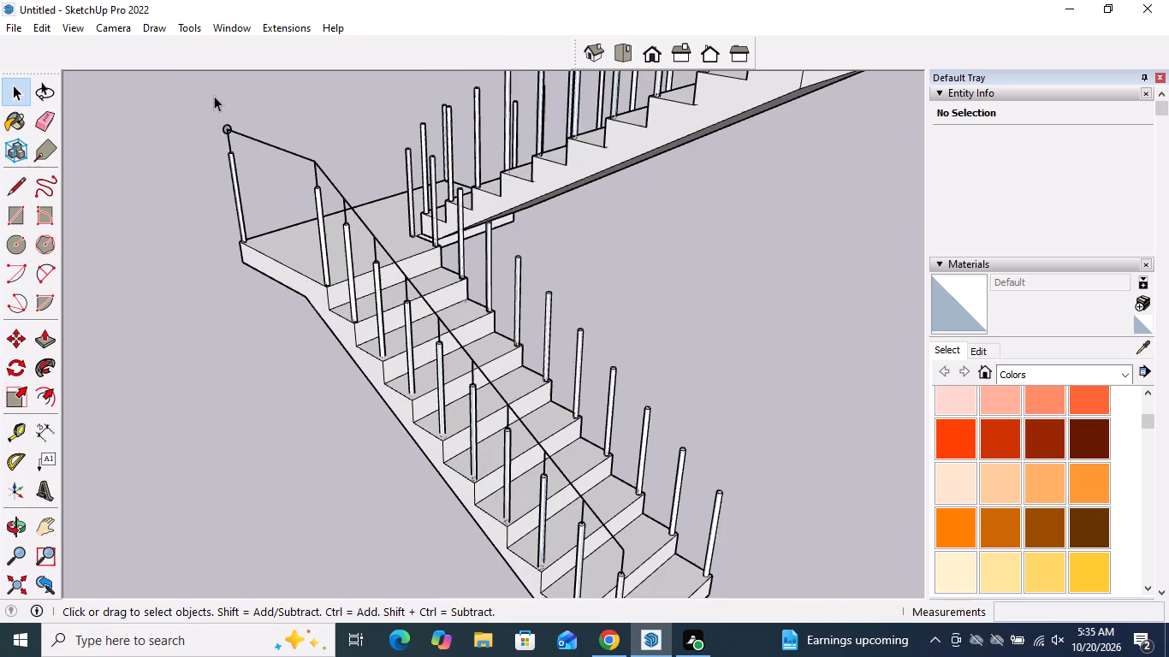
click(39, 341)
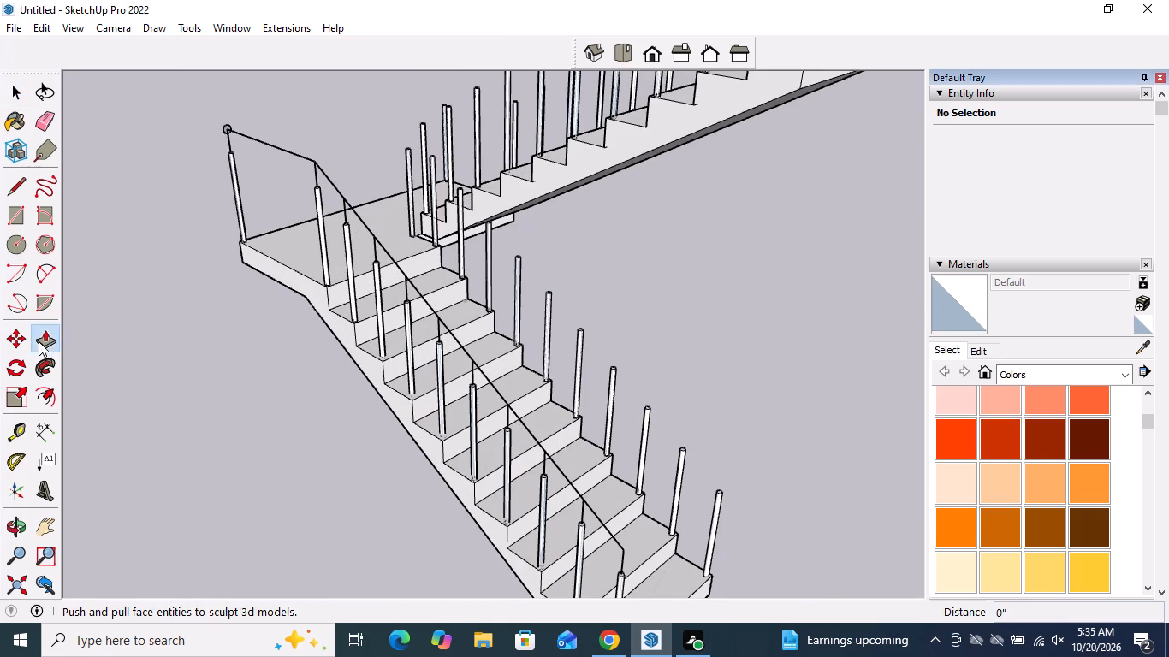
click(40, 368)
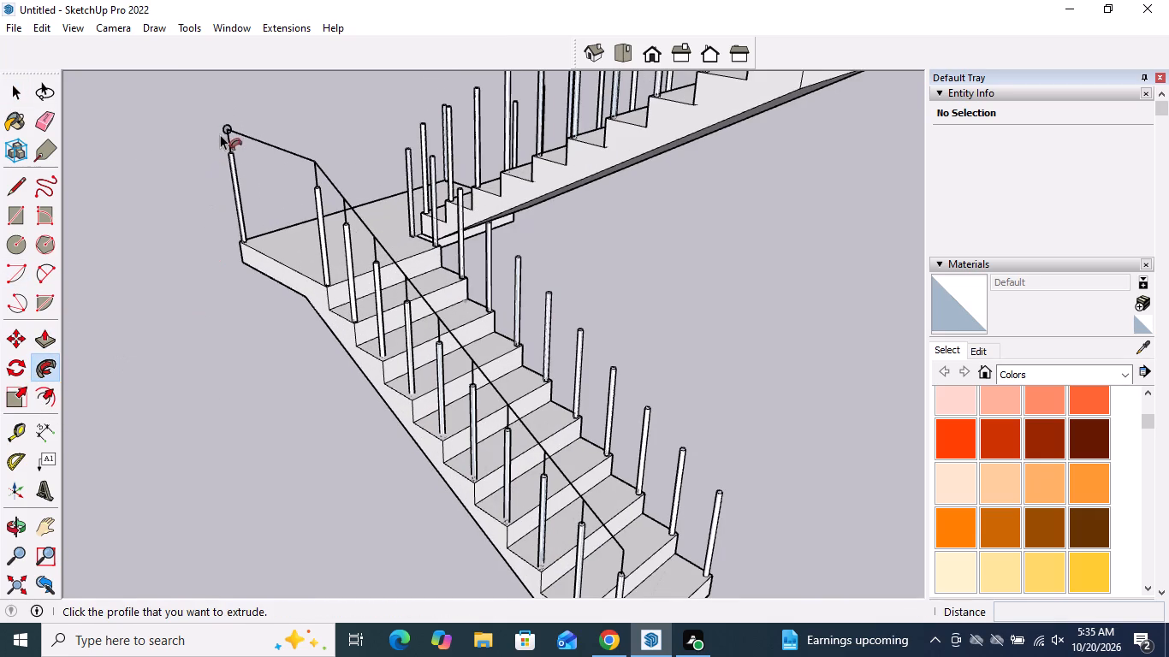
drag(224, 129, 234, 132)
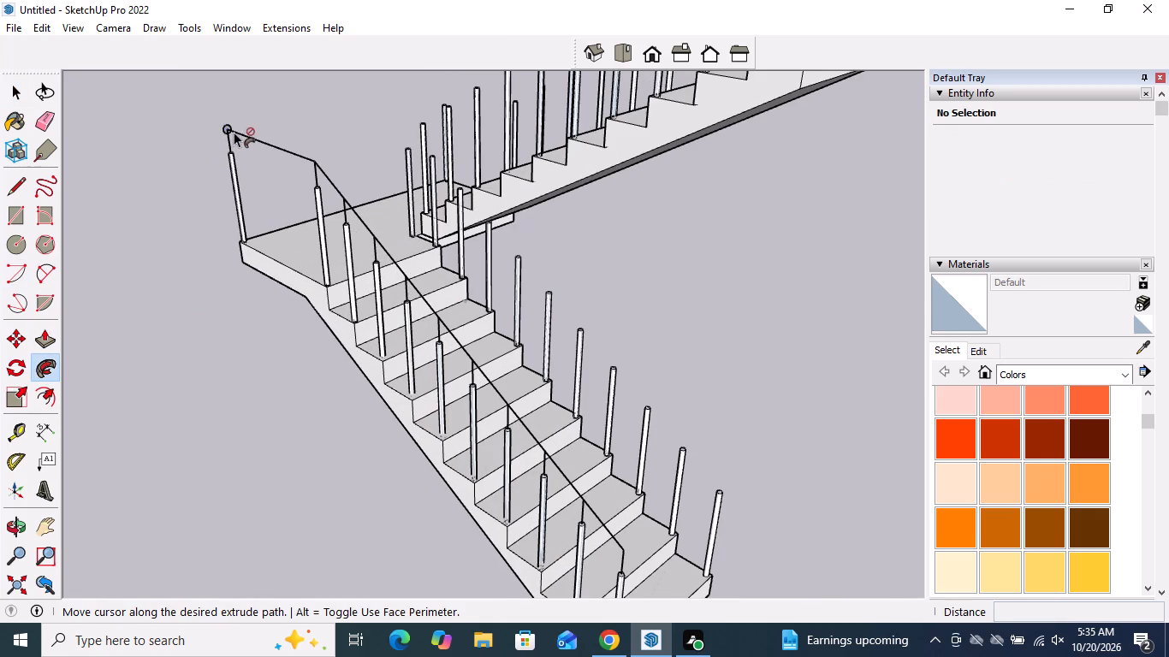
drag(234, 132, 309, 160)
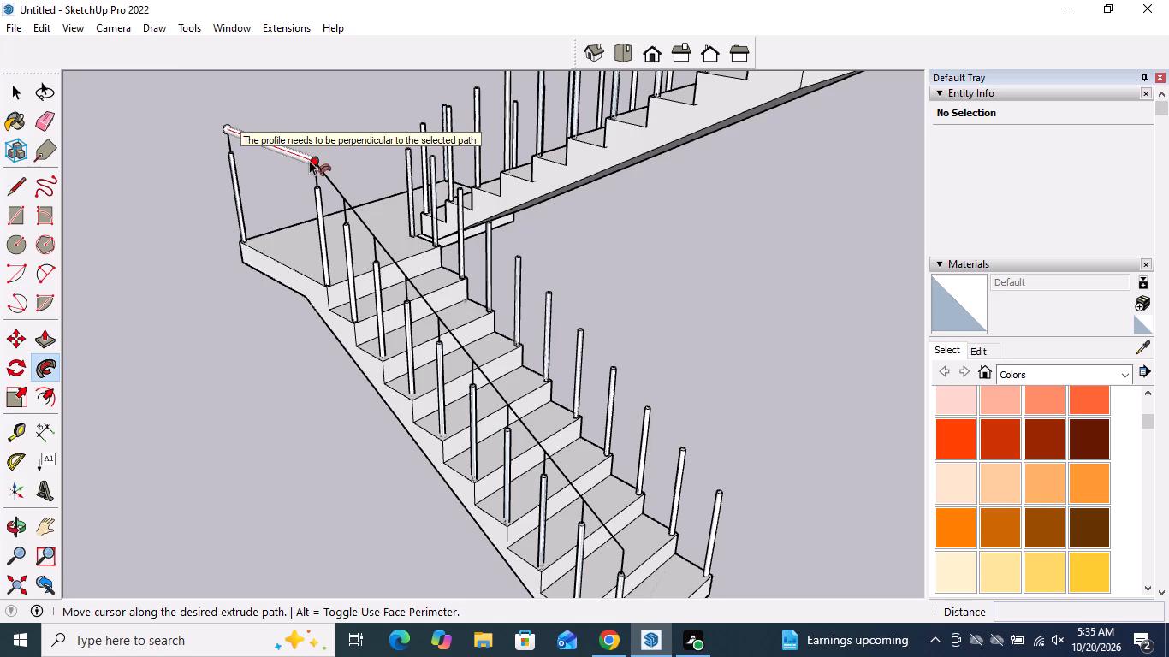
drag(309, 160, 358, 218)
drag(358, 218, 448, 328)
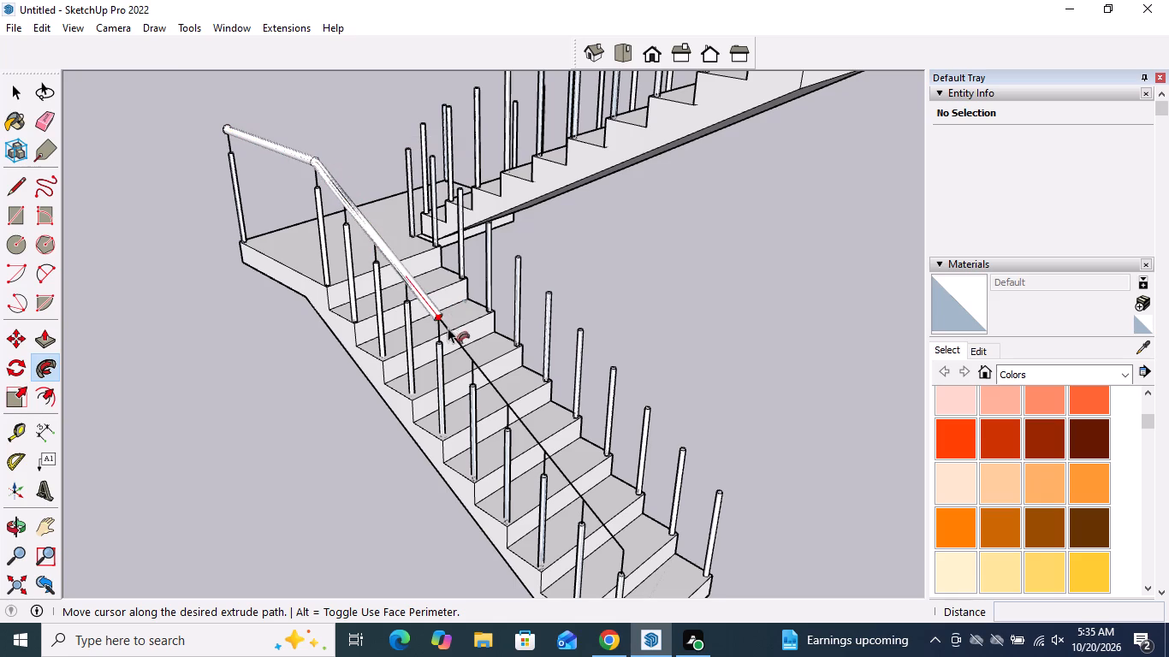
drag(448, 328, 505, 403)
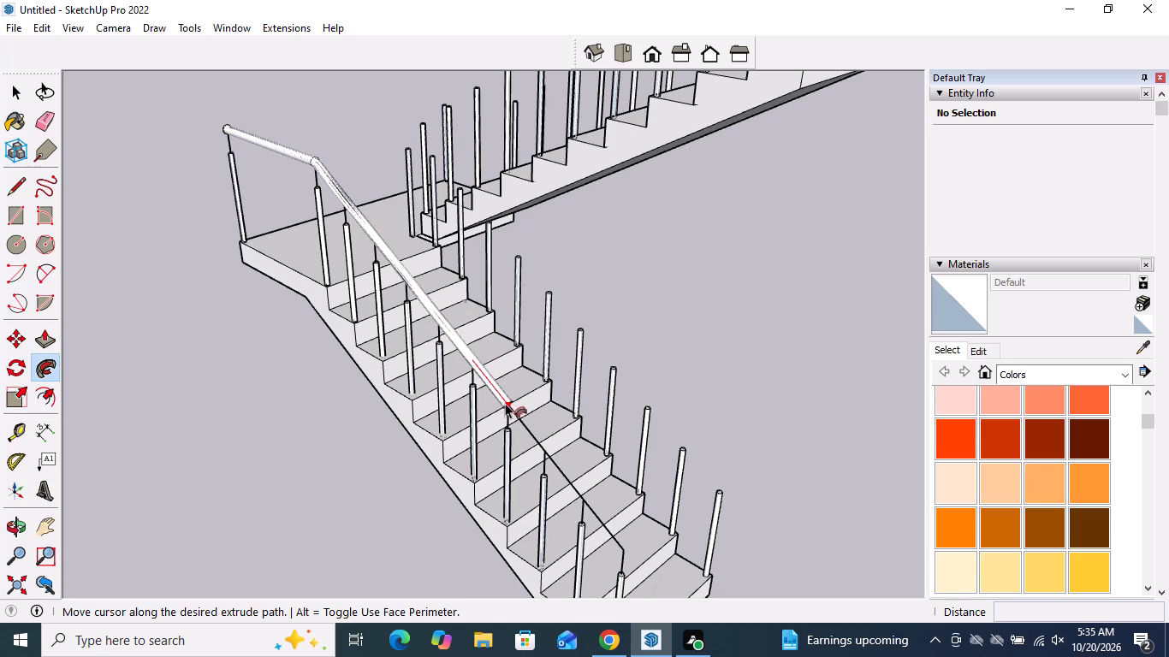
drag(505, 403, 566, 479)
drag(566, 479, 629, 549)
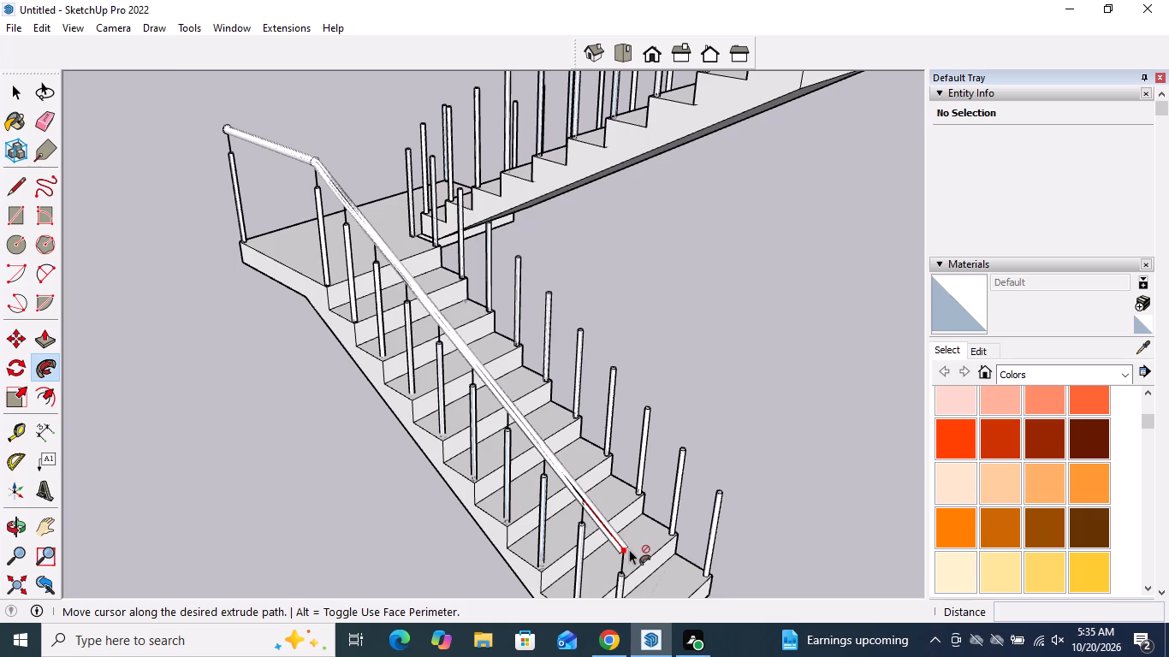
key(space)
click(770, 405)
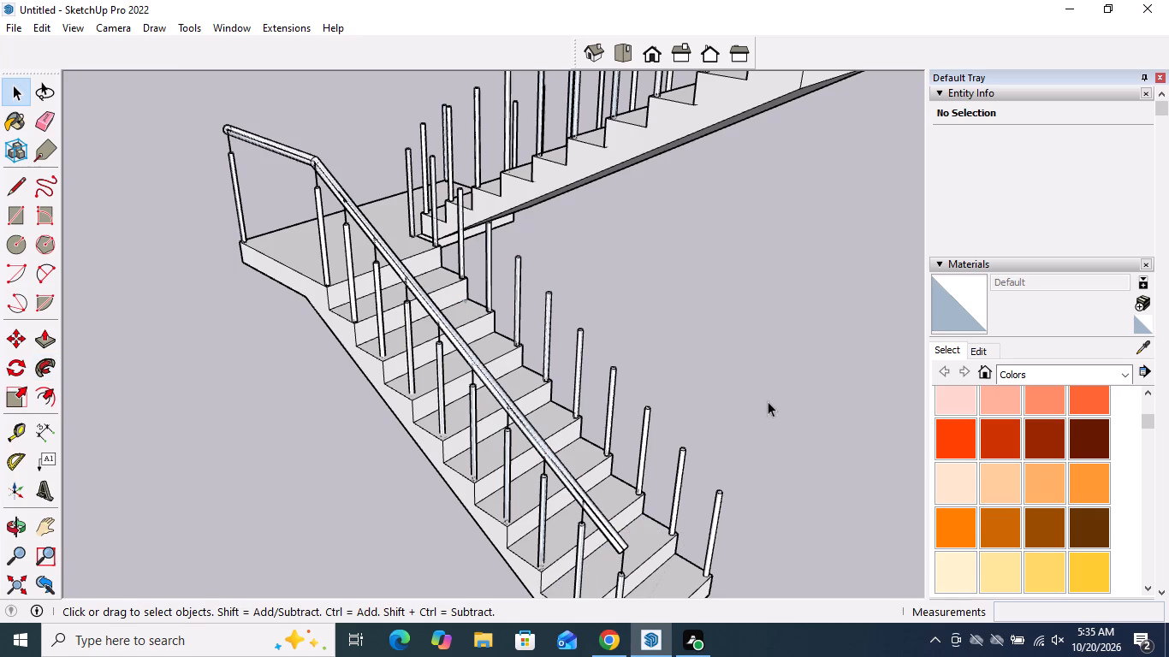
Delete the end face at the handrail's lower end, plus the rail line inside it and the vertical line down to the bottom post.
scroll(763, 373, down, 4)
middle_drag(643, 435, 804, 249)
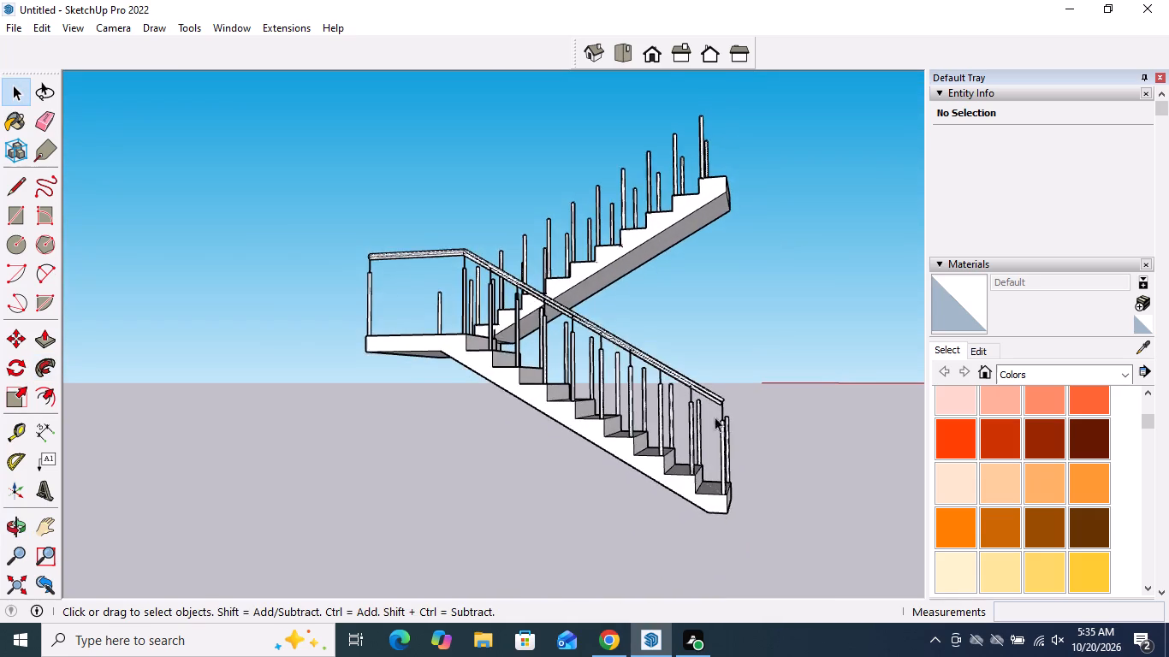
scroll(712, 419, up, 15)
middle_drag(749, 394, 490, 323)
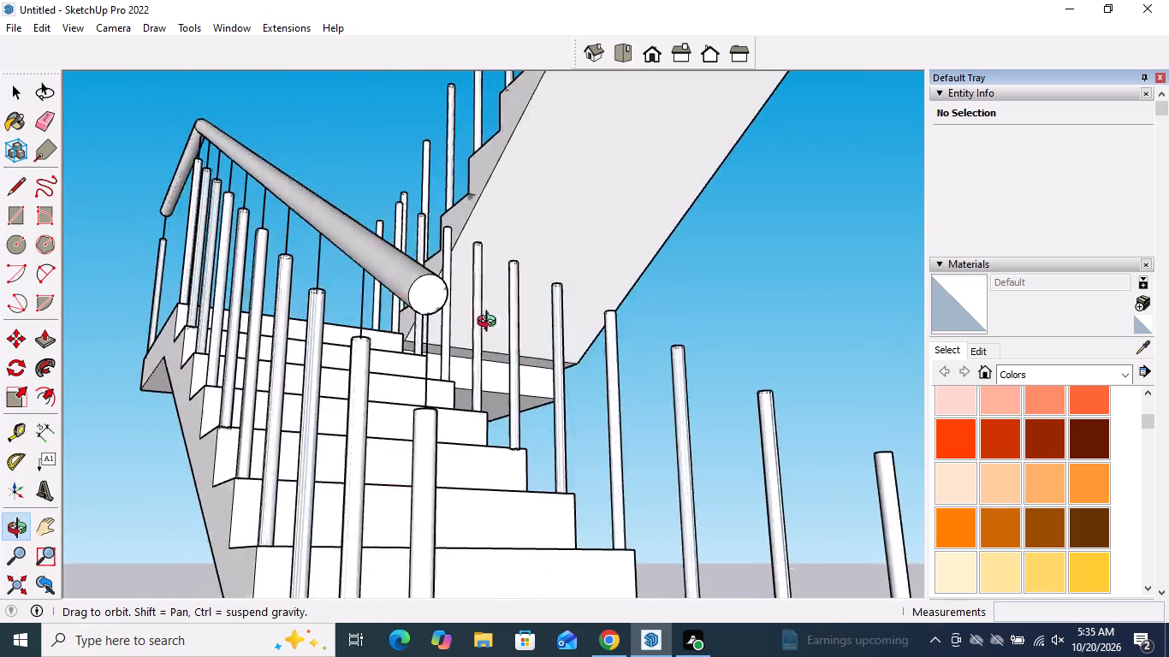
middle_drag(490, 323, 329, 350)
scroll(209, 365, up, 5)
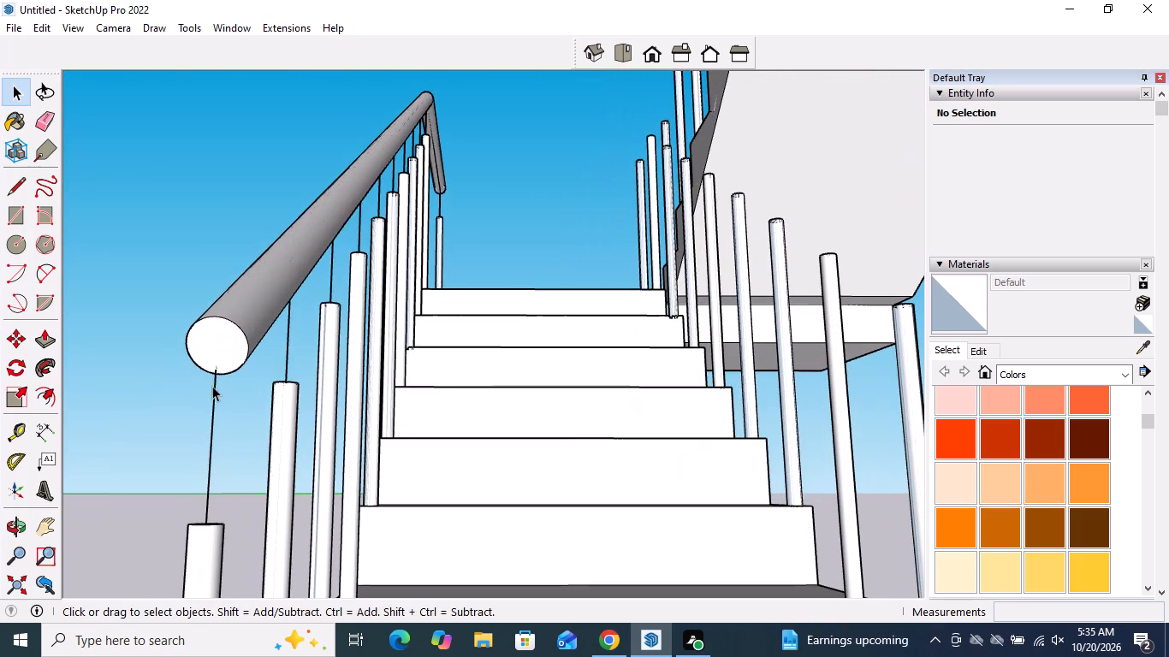
scroll(214, 370, up, 9)
middle_drag(213, 362, 440, 385)
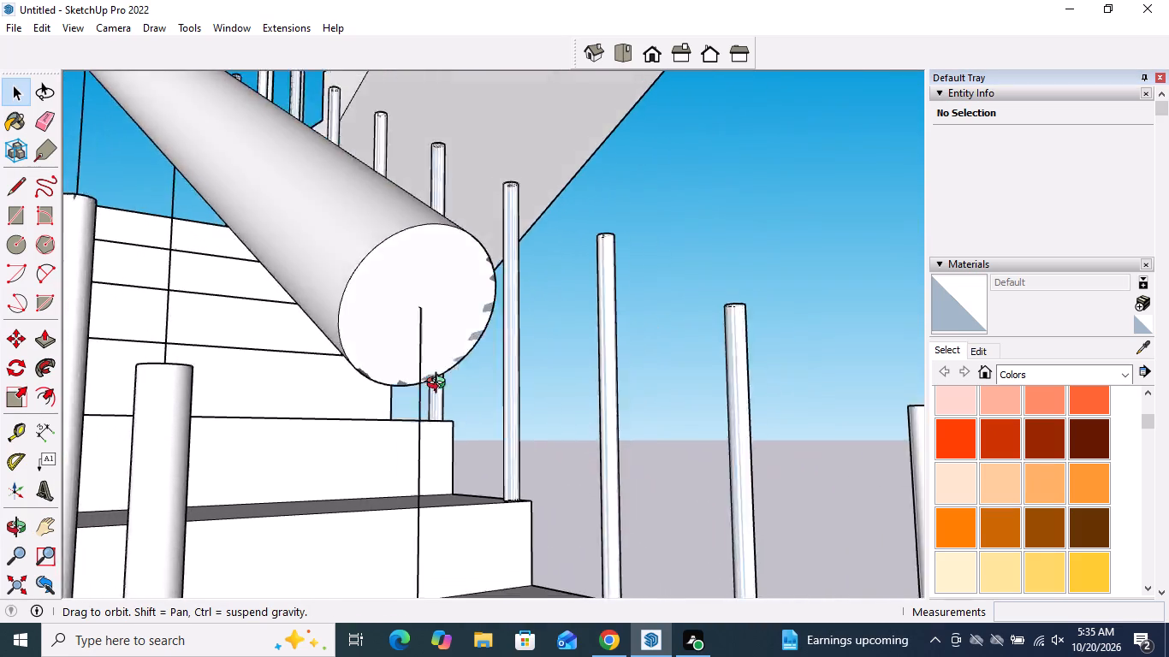
middle_drag(440, 385, 485, 397)
scroll(500, 340, up, 2)
click(482, 334)
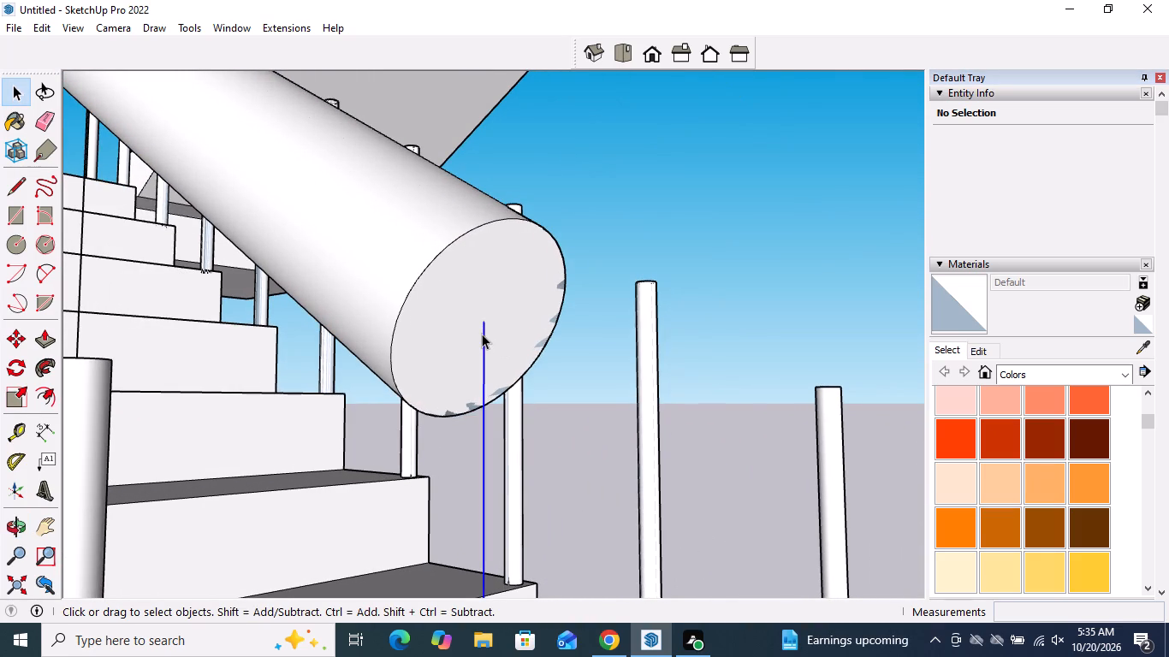
click(480, 320)
scroll(490, 337, down, 4)
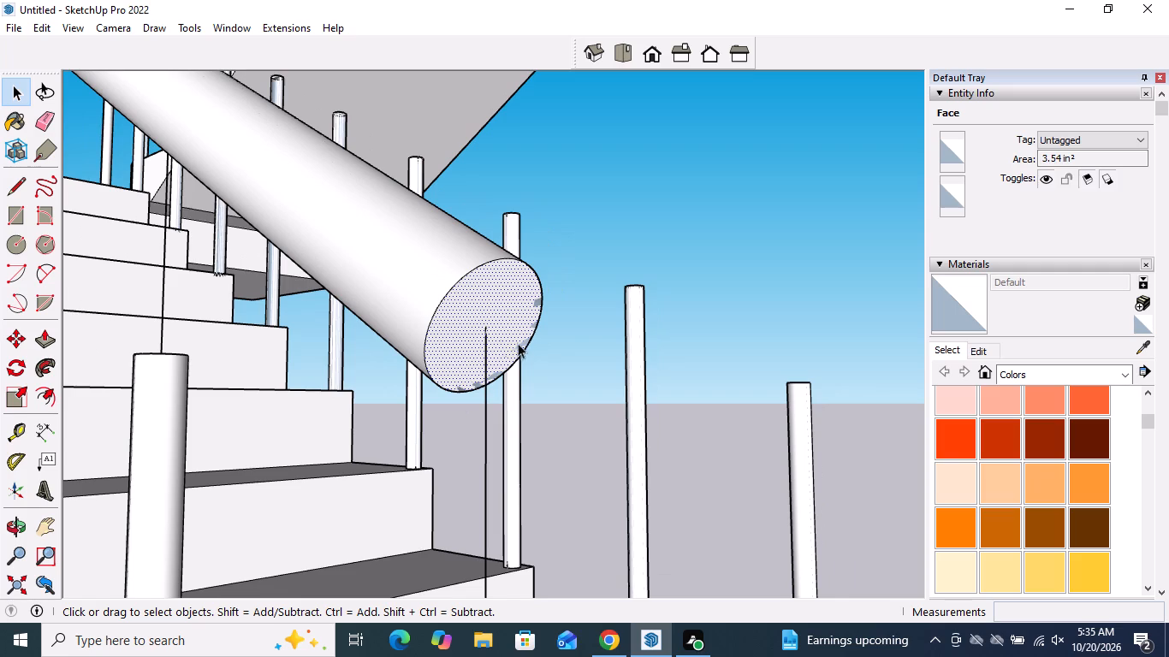
key(Delete)
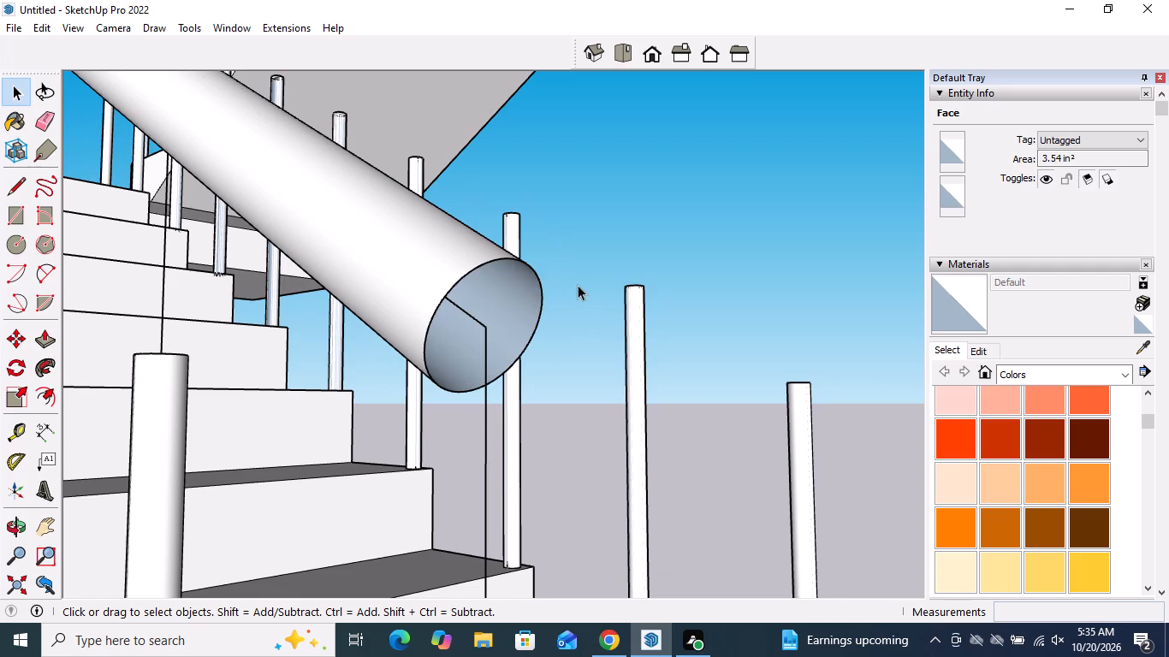
click(471, 319)
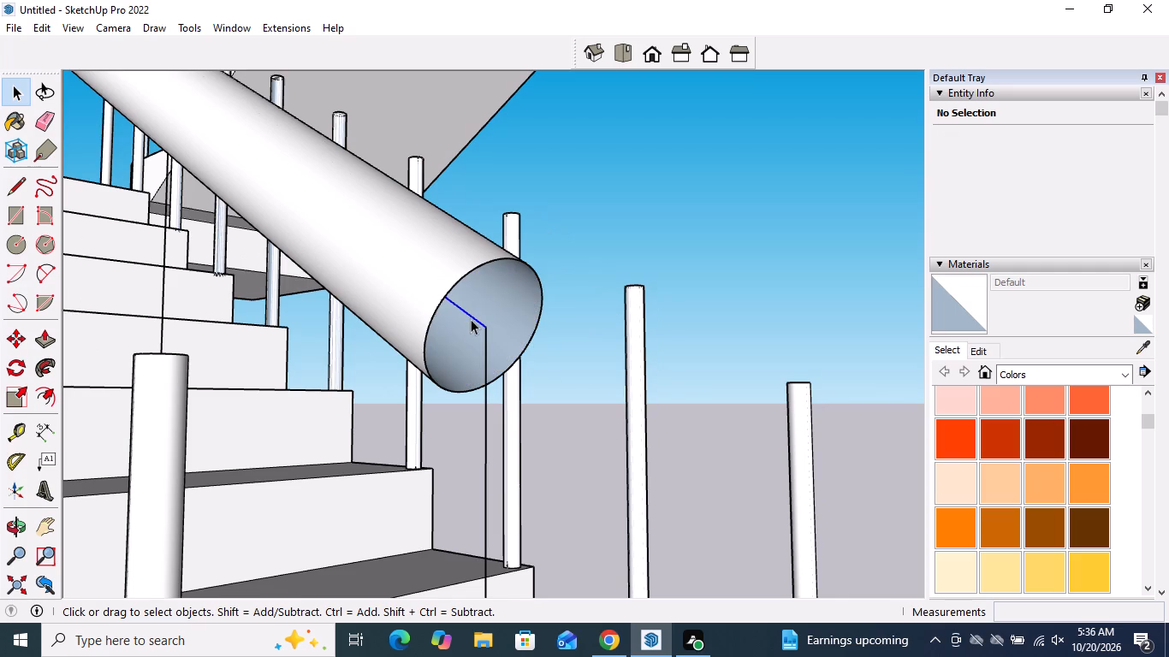
key(Delete)
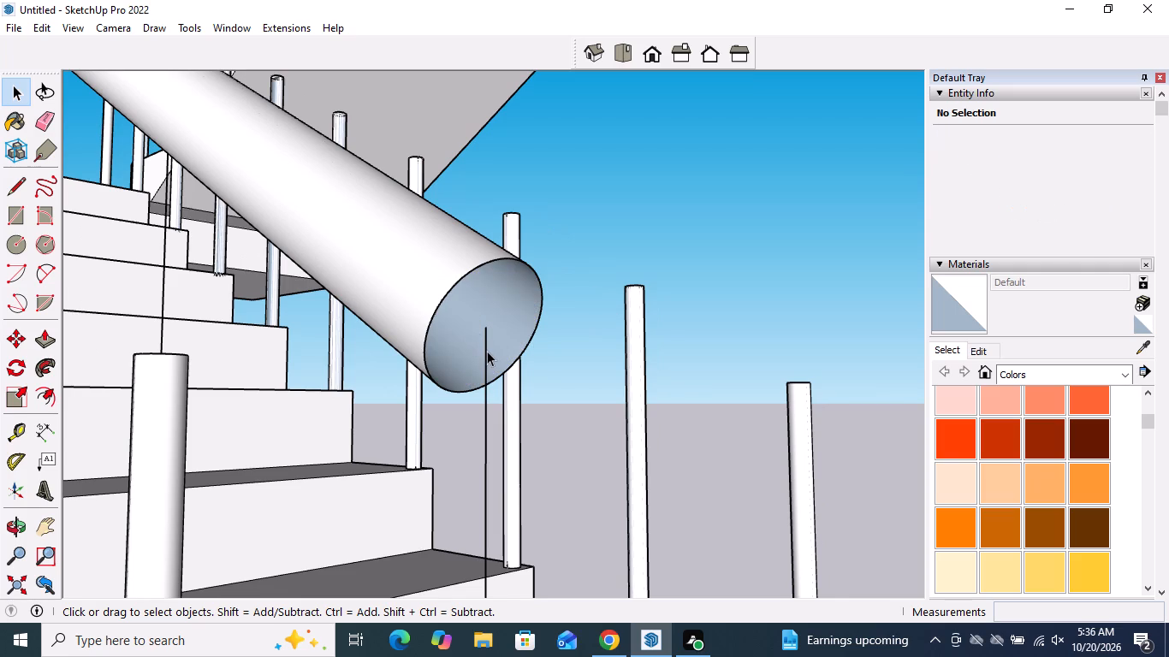
click(487, 351)
key(Delete)
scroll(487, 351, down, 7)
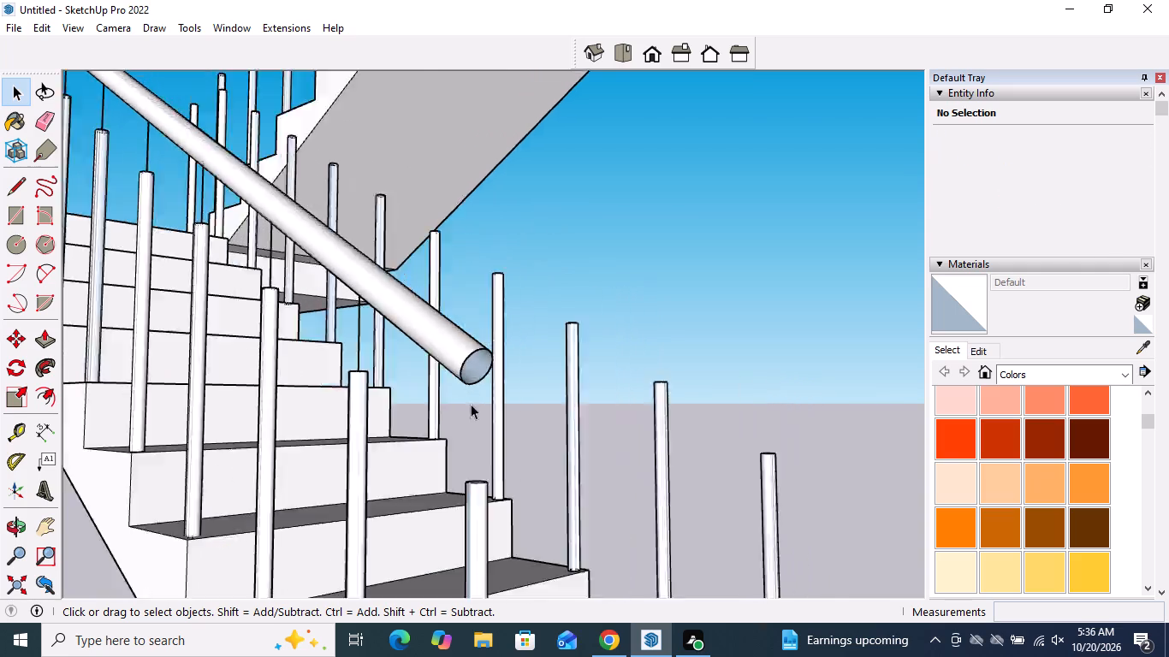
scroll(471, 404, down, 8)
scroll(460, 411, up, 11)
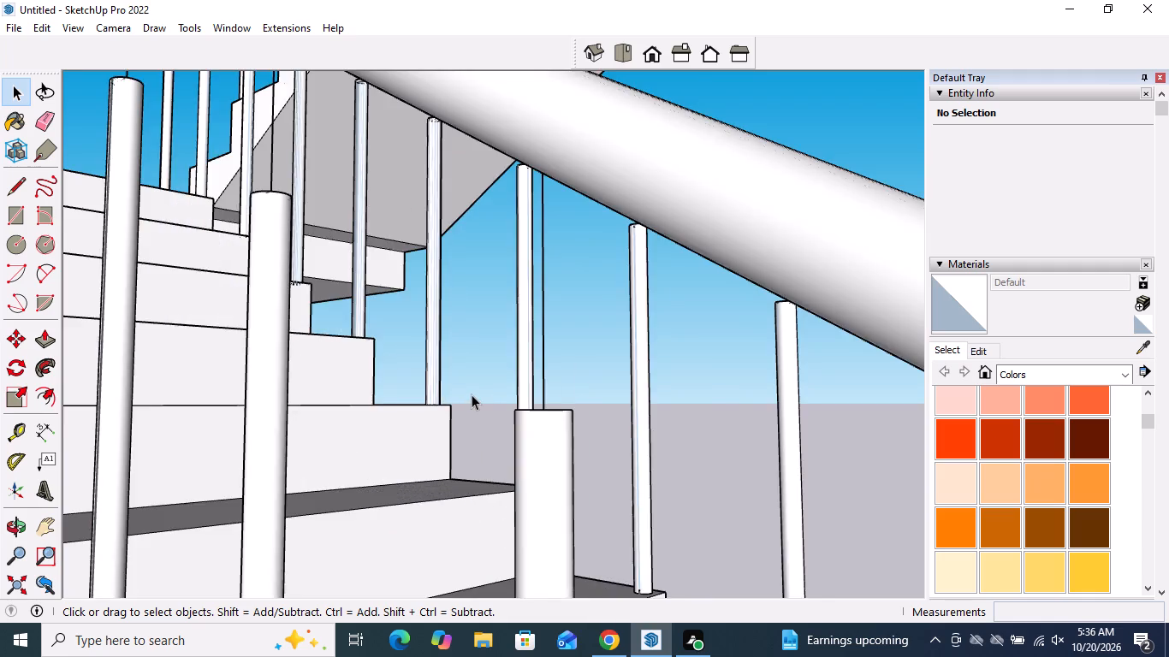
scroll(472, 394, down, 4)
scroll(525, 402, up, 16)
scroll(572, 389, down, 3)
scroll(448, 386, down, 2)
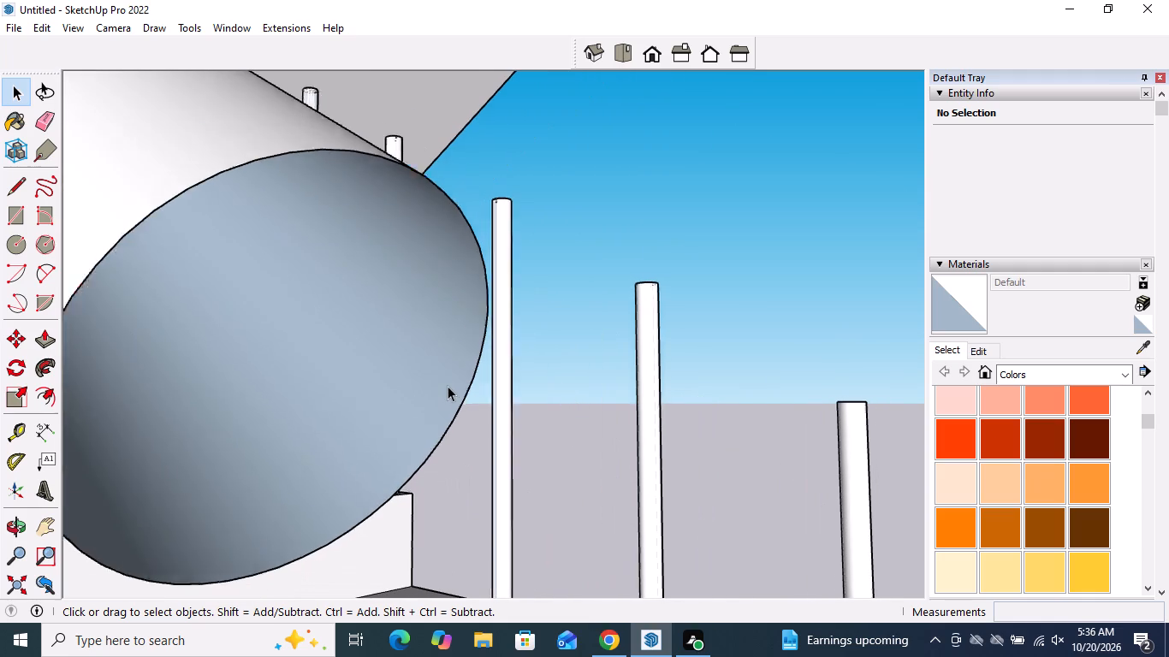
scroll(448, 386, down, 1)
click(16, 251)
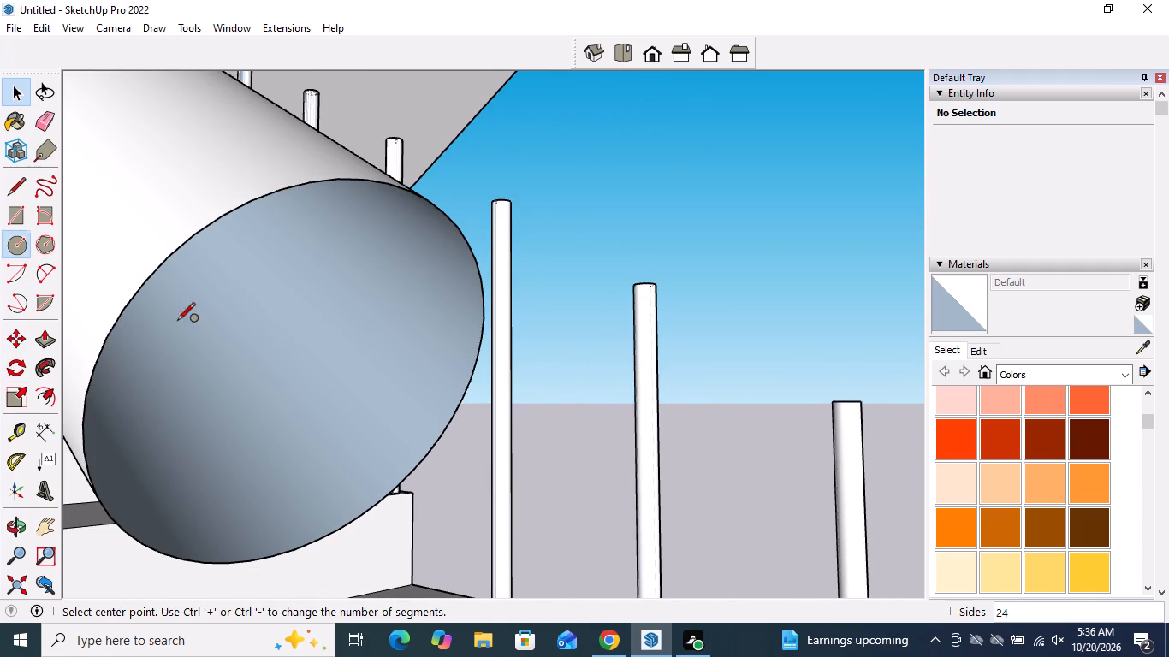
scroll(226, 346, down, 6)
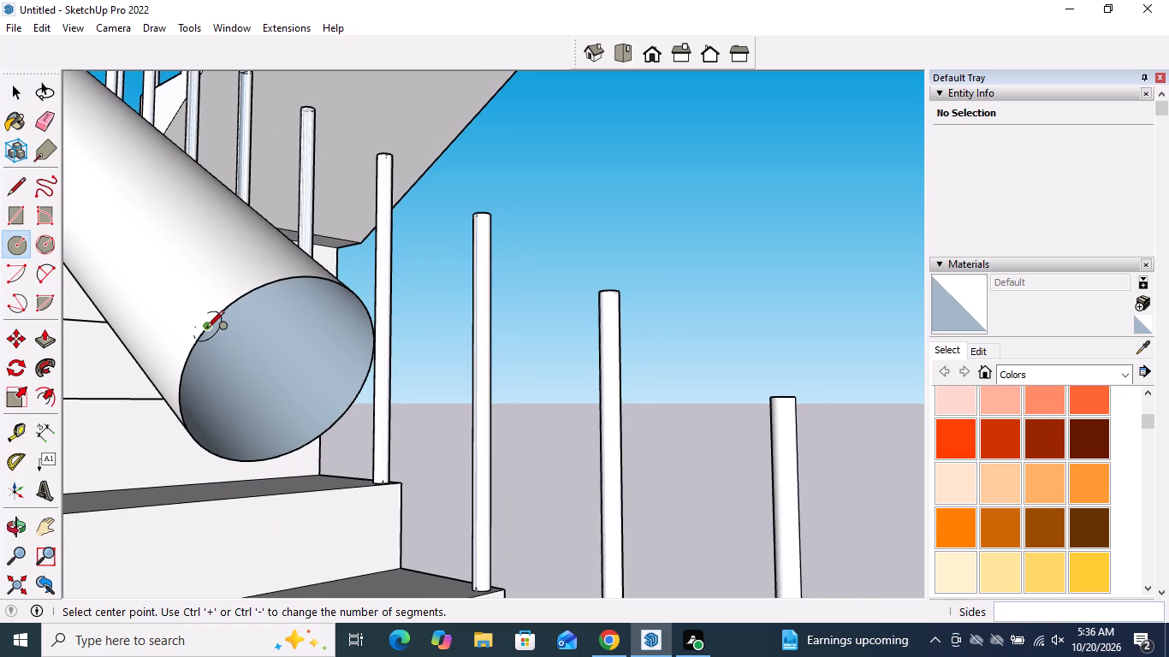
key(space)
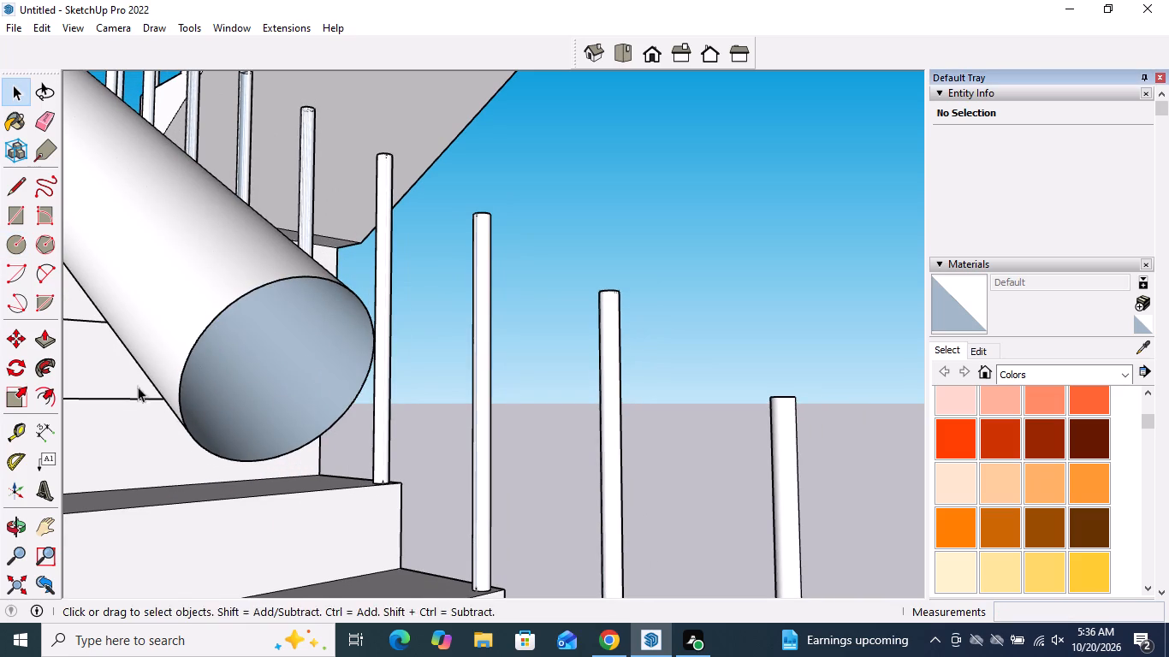
Close the handrail's open lower end with a face by tracing a line about 1/8" long along its rim.
click(13, 186)
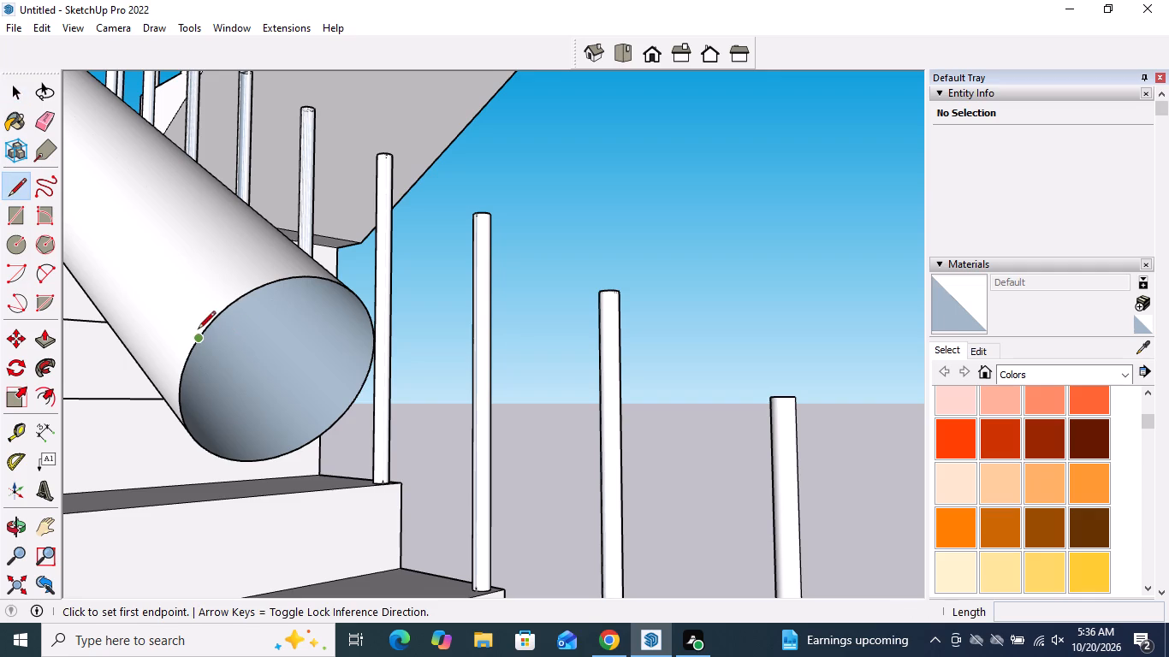
click(199, 340)
click(206, 332)
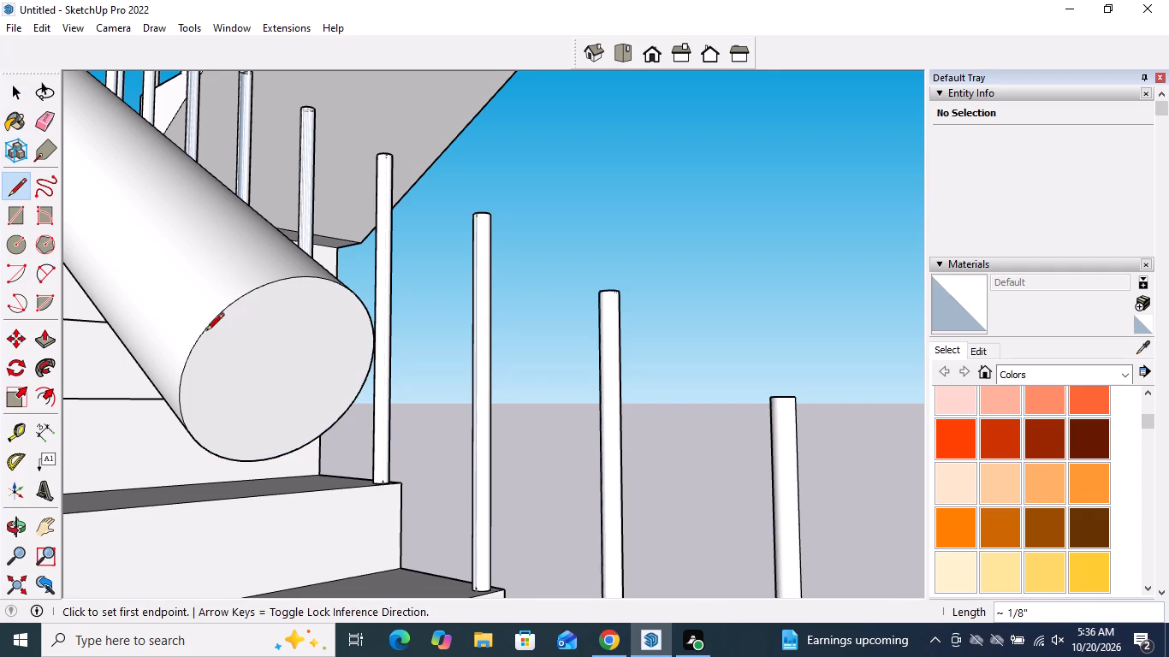
key(space)
Examine the round handrail over the lower flight and landing, including the bend at the lower flight's top outer post.
scroll(251, 305, down, 14)
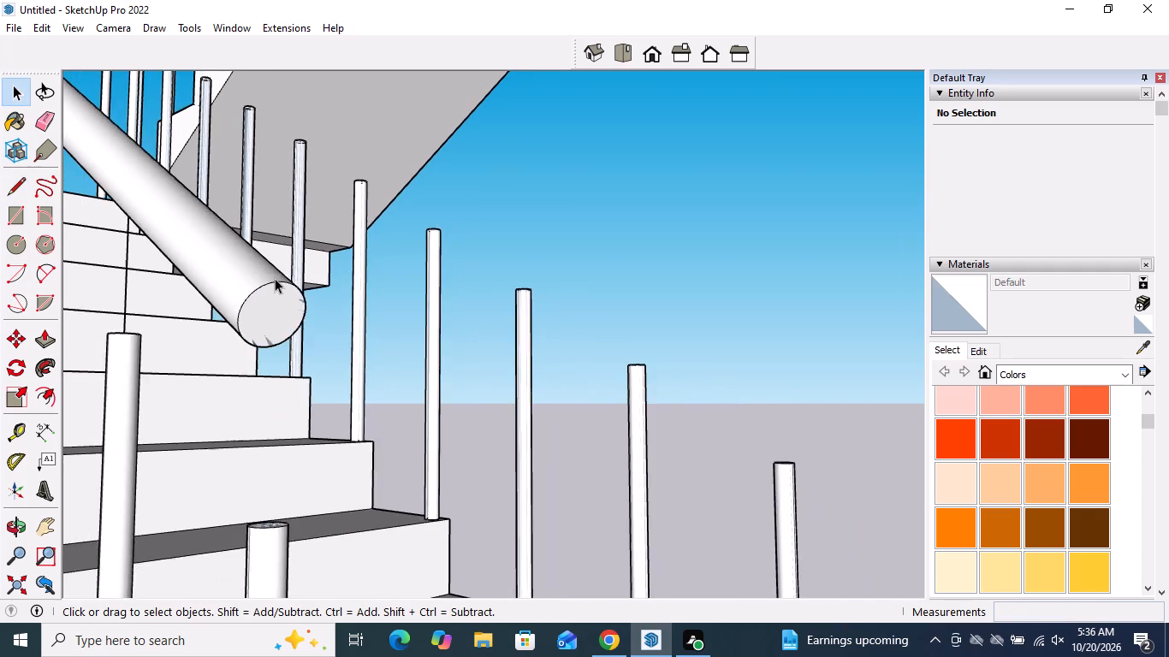
scroll(275, 278, down, 4)
middle_drag(288, 347, 442, 362)
scroll(442, 362, down, 10)
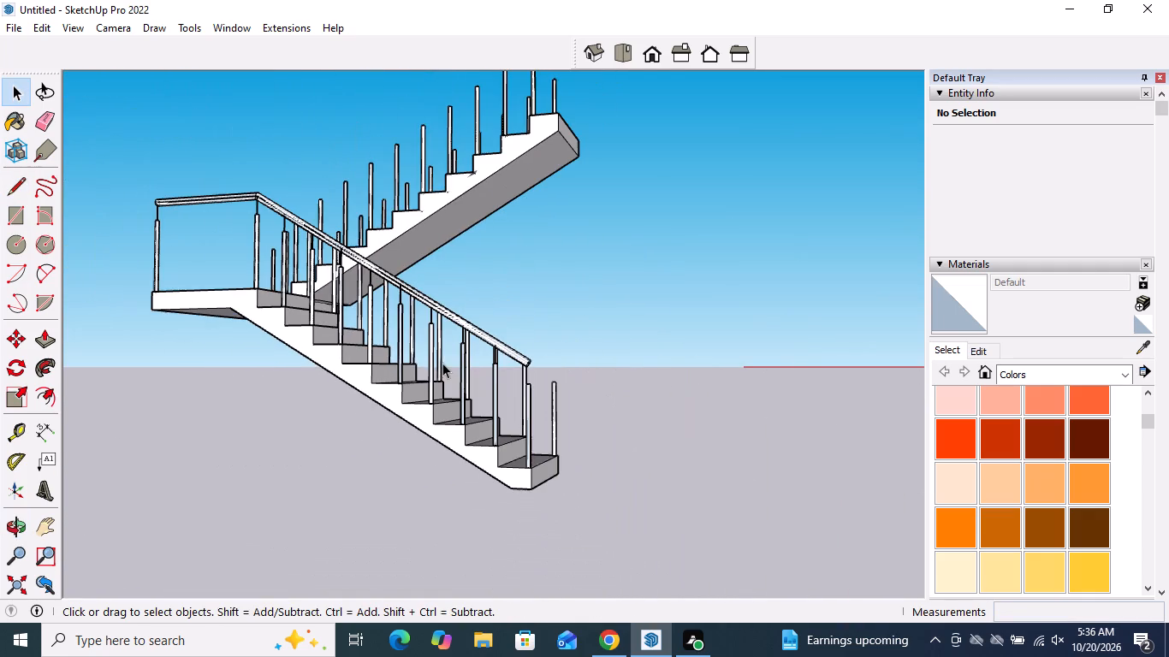
middle_drag(246, 256, 472, 484)
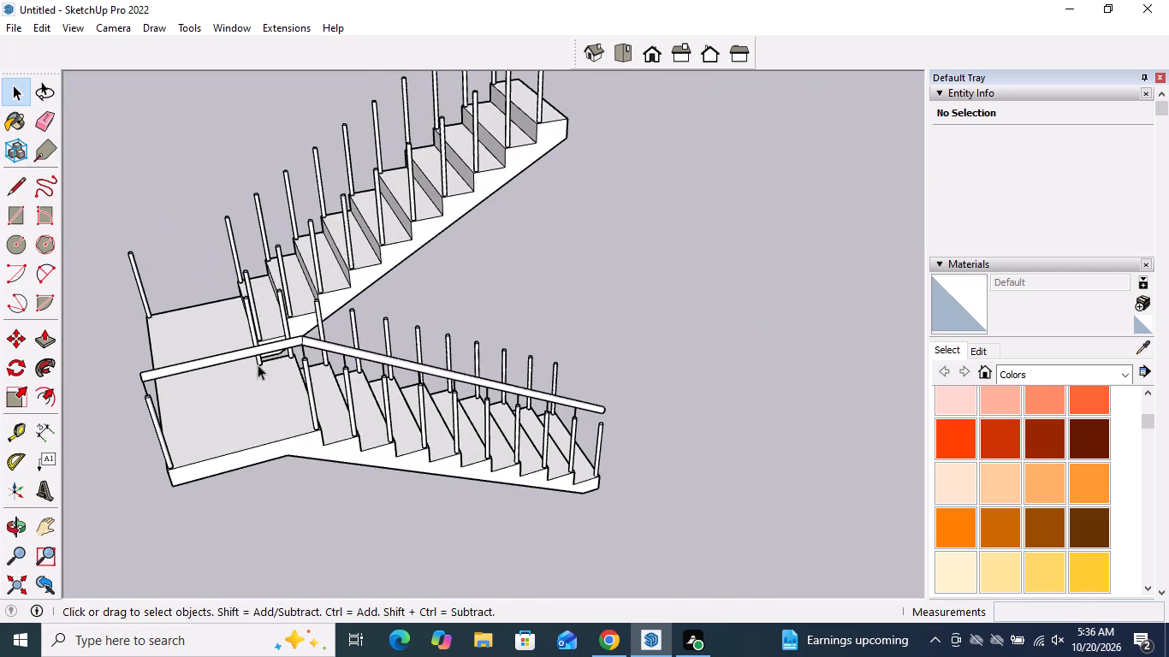
scroll(264, 373, up, 10)
scroll(279, 314, up, 11)
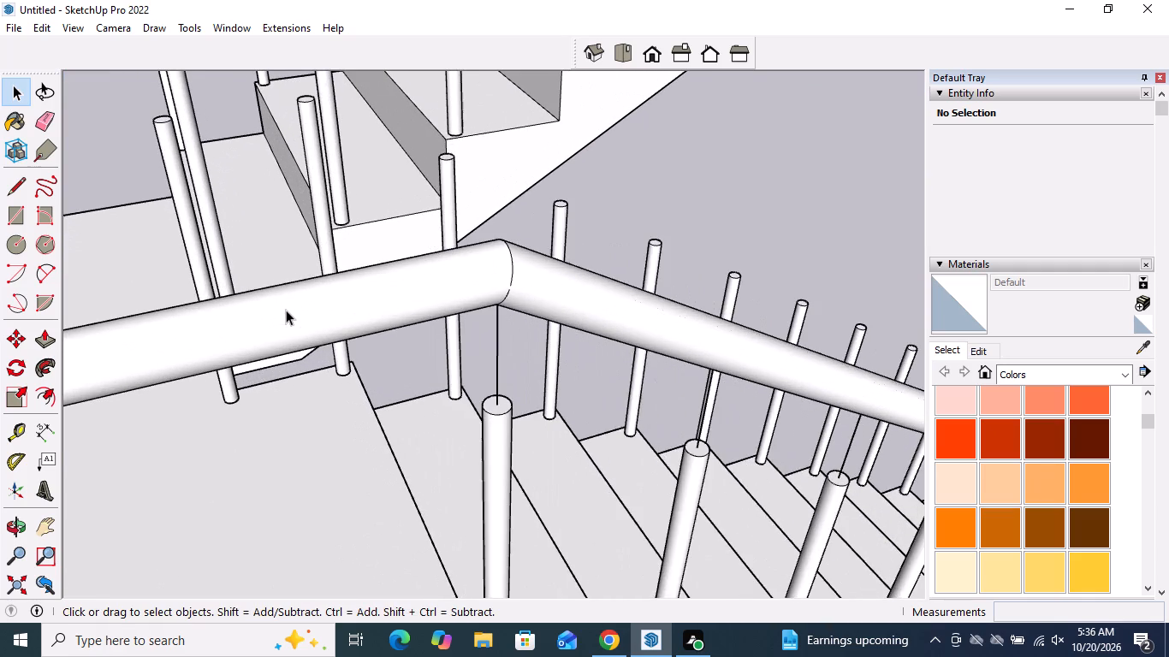
scroll(286, 310, down, 20)
scroll(286, 310, down, 2)
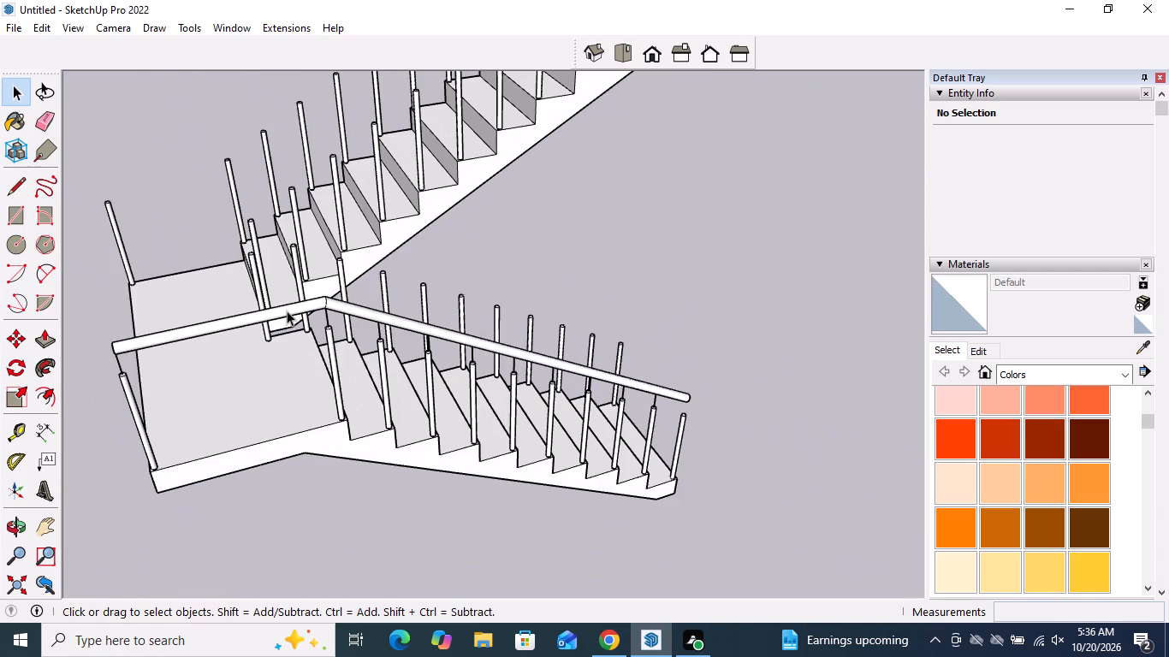
Draw a 6" vertical line up from the top centre of the lower flight's bottom outer post.
scroll(709, 435, up, 1)
middle_drag(709, 435, 486, 396)
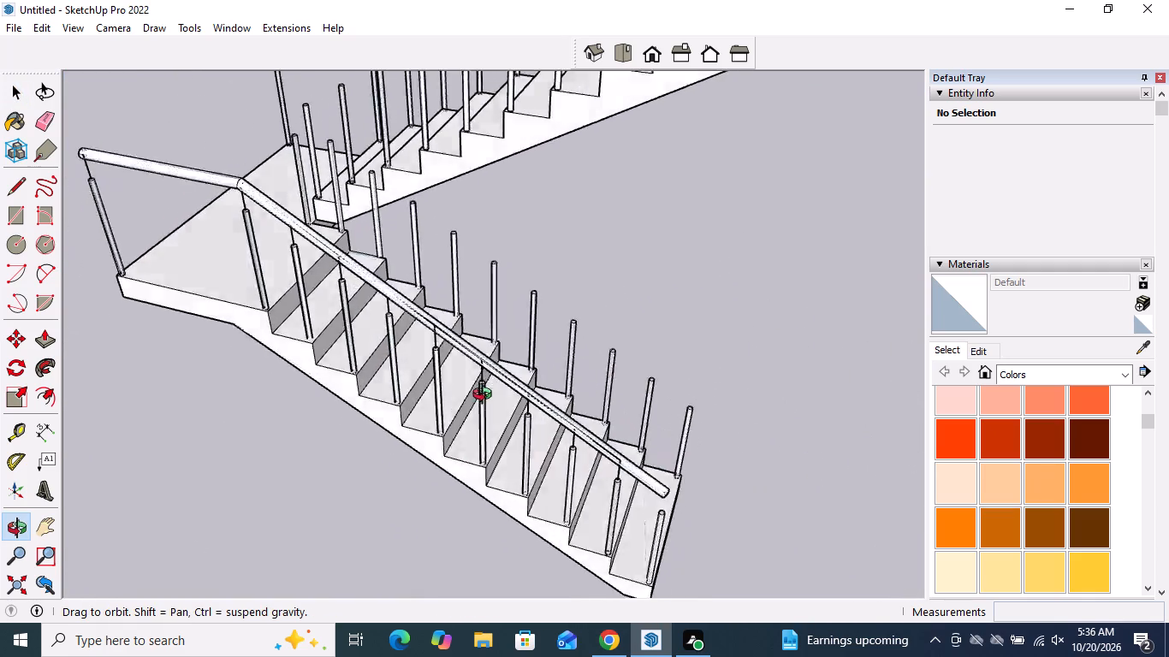
middle_drag(486, 396, 320, 183)
scroll(601, 505, up, 2)
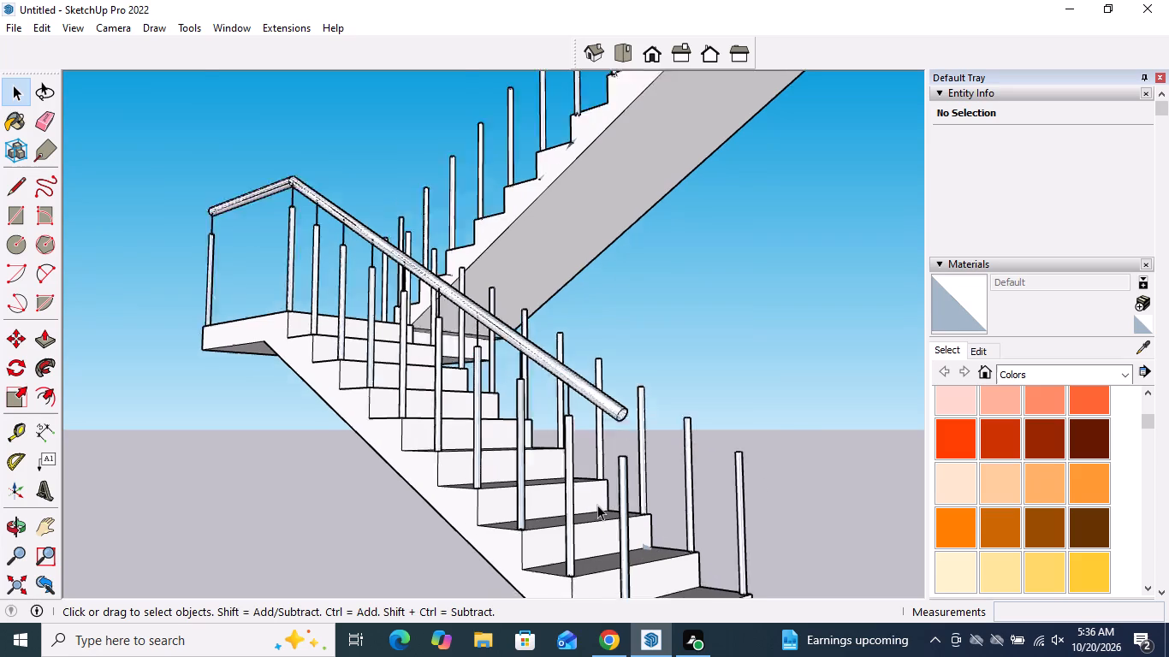
scroll(597, 505, up, 2)
scroll(638, 364, up, 8)
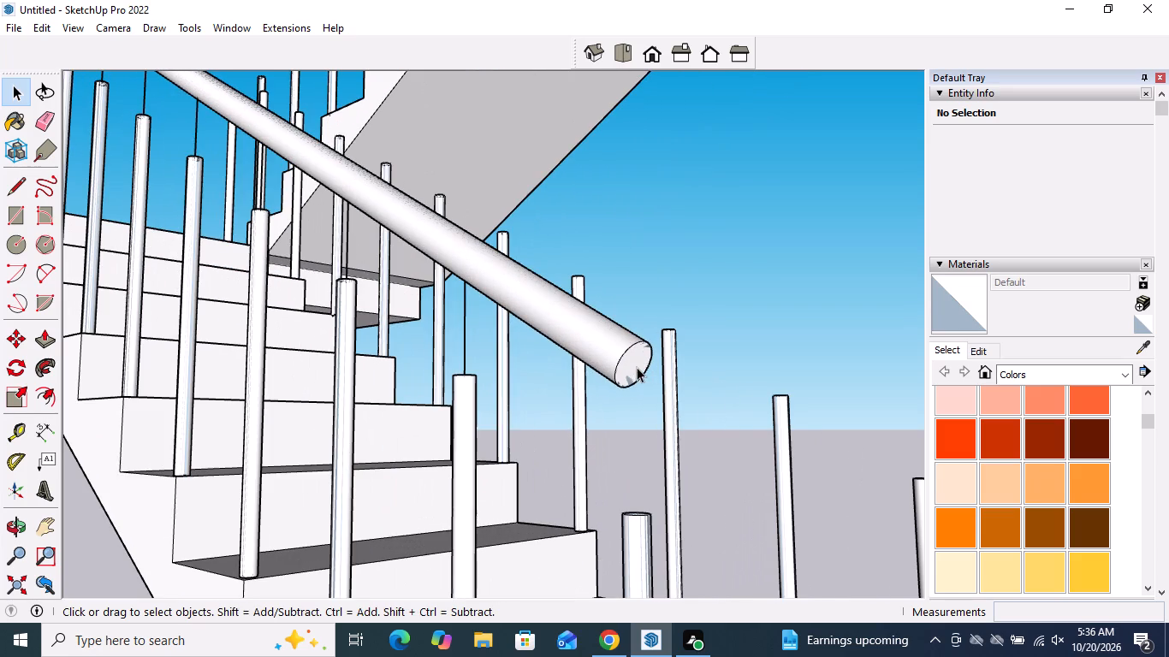
click(21, 192)
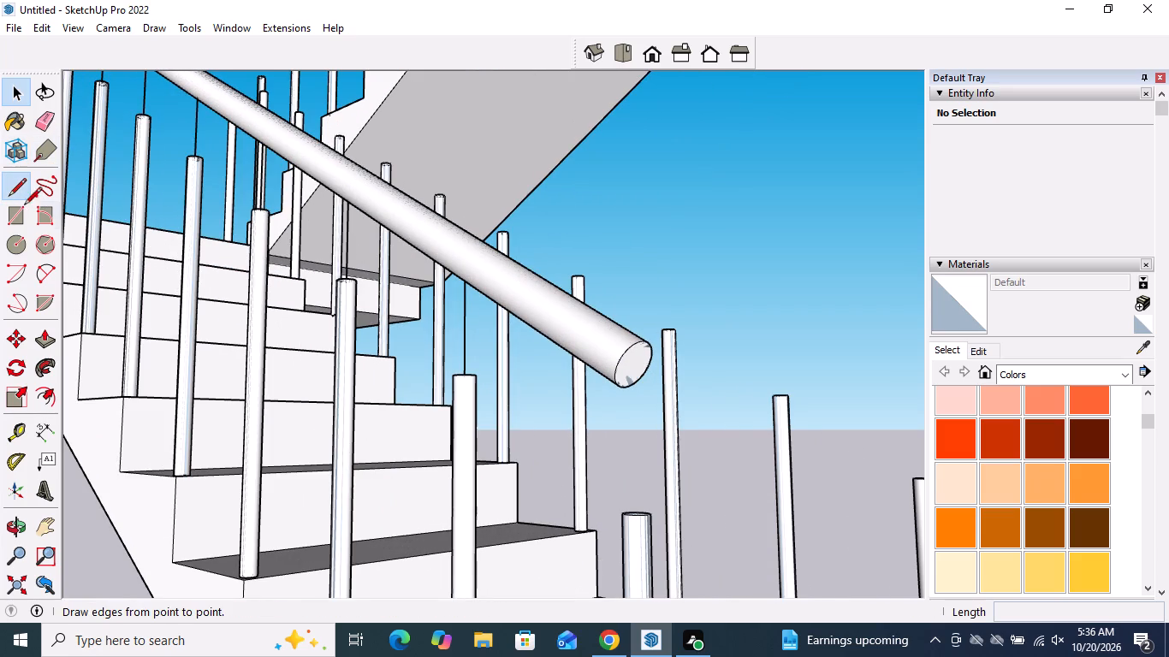
scroll(523, 169, down, 4)
middle_drag(540, 157, 576, 416)
scroll(602, 283, down, 4)
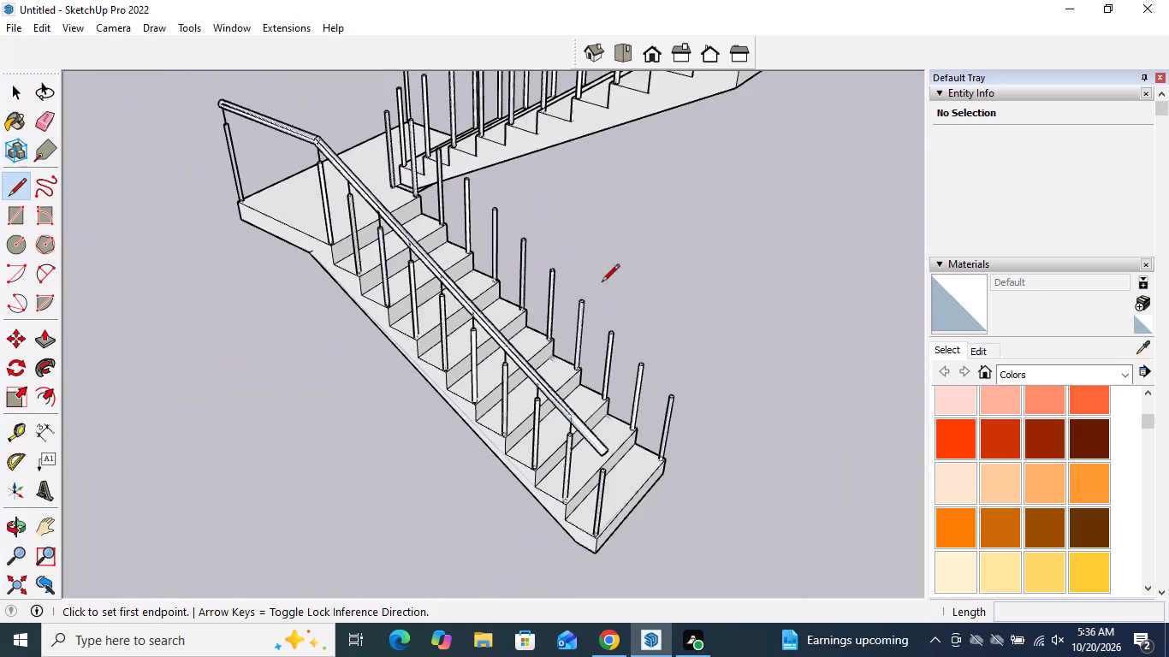
scroll(596, 469, up, 19)
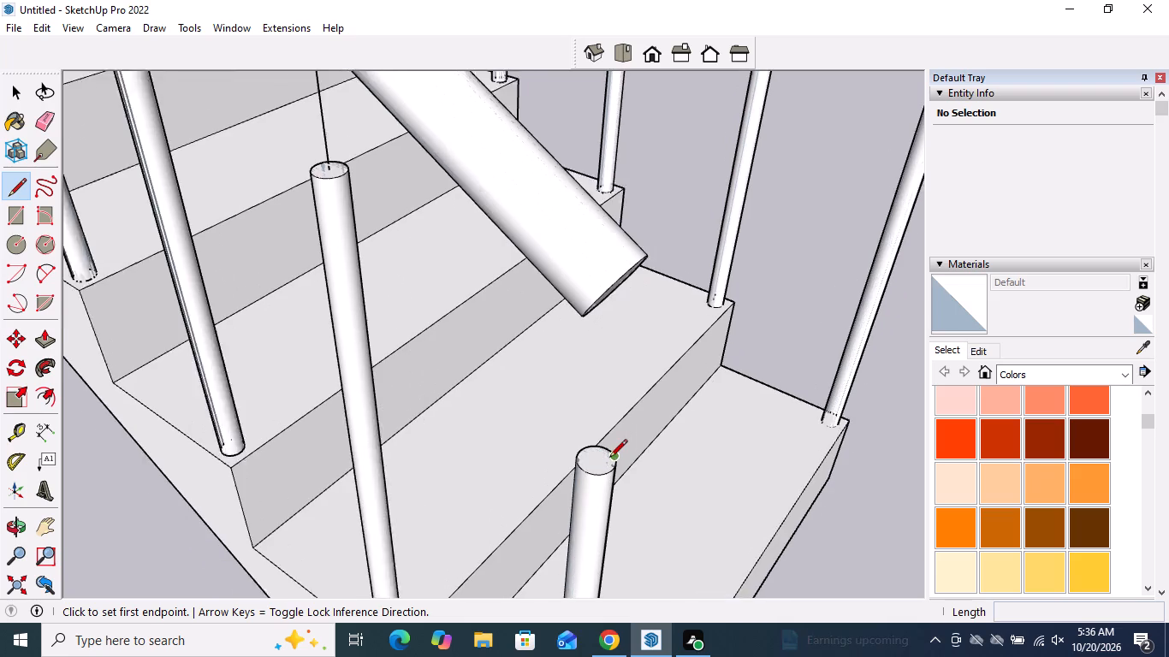
click(596, 462)
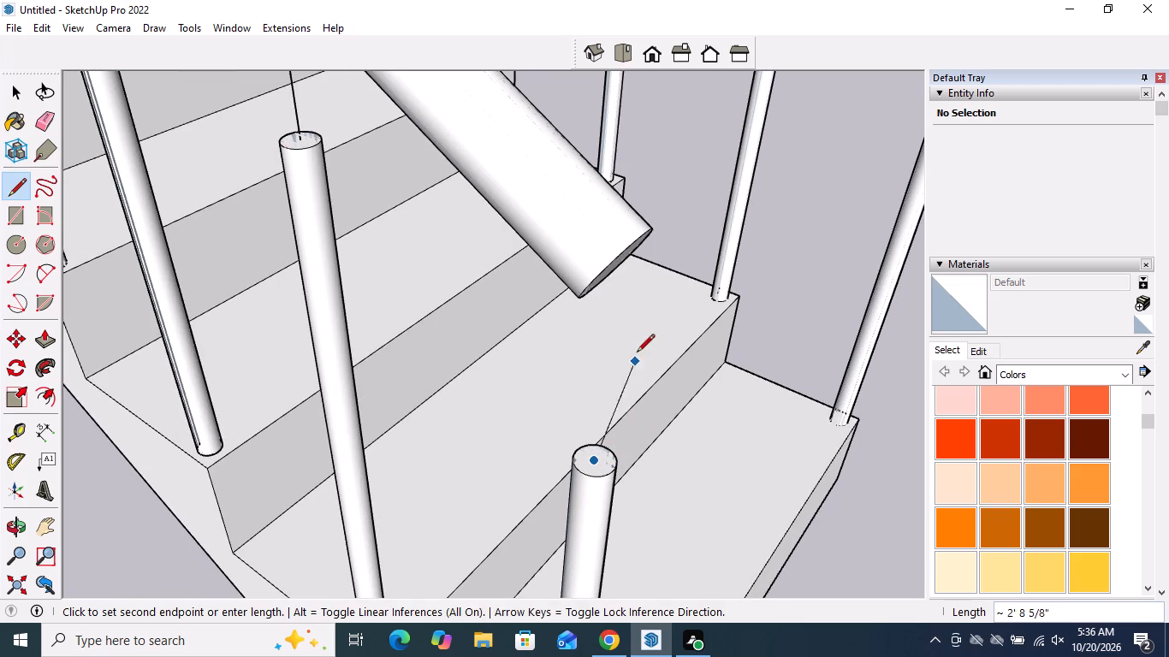
text(6")
key(Return)
key(space)
Draw a 6" vertical line up from the top centre of the landing's corner post on the upper flight's side.
scroll(619, 319, down, 12)
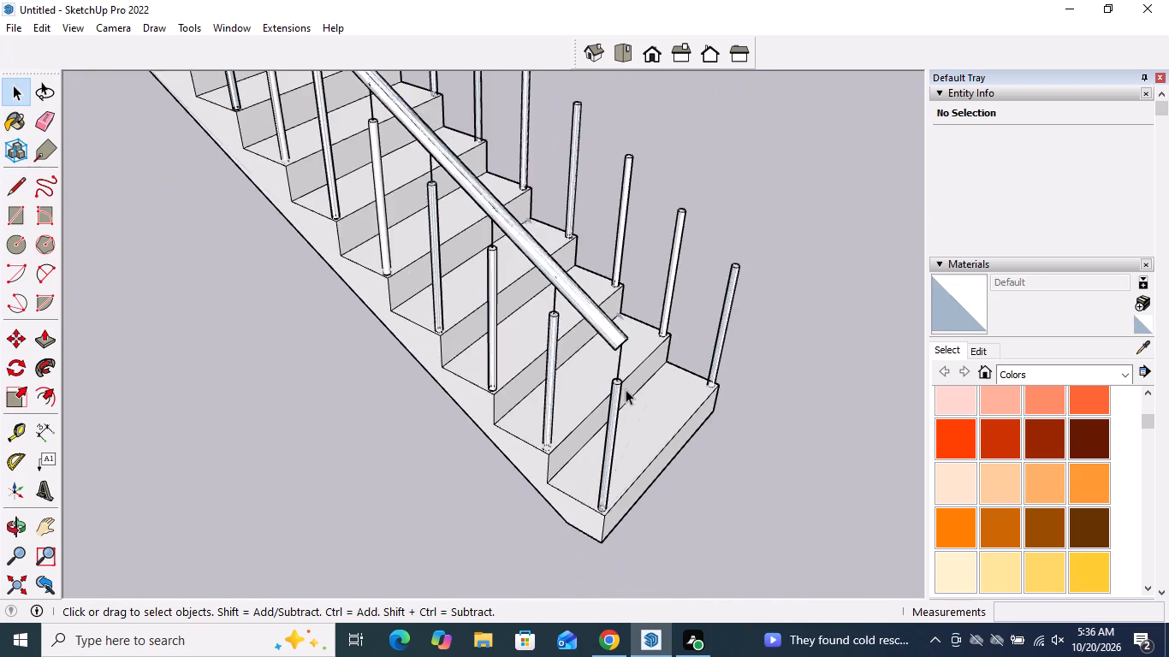
scroll(626, 389, down, 2)
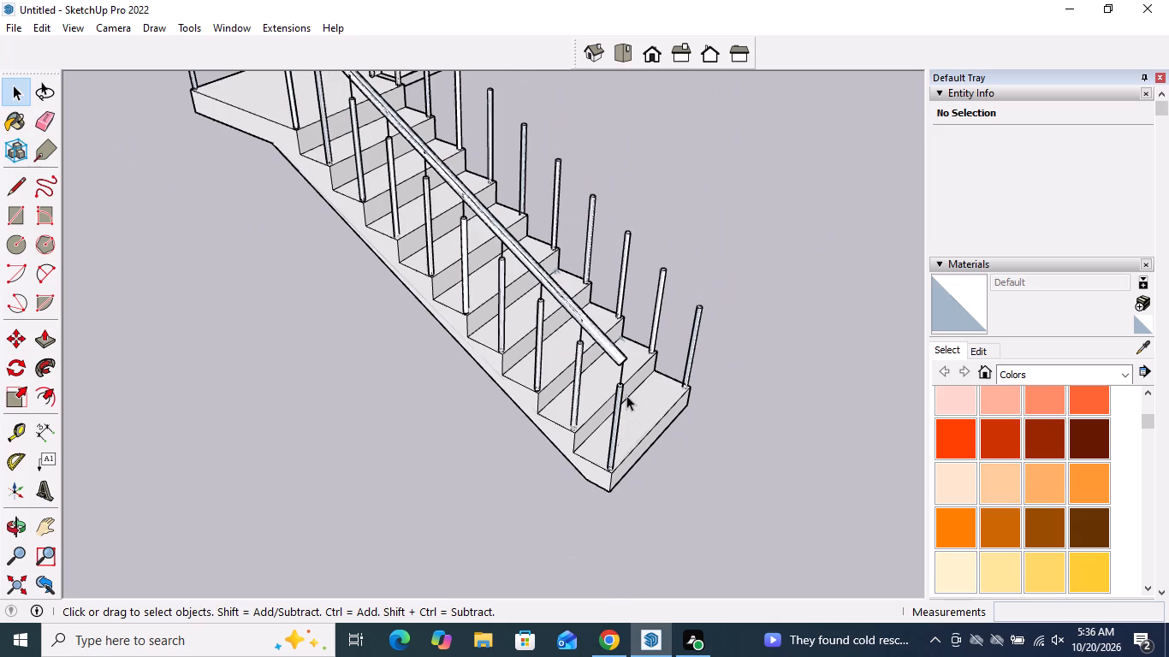
scroll(619, 443, down, 4)
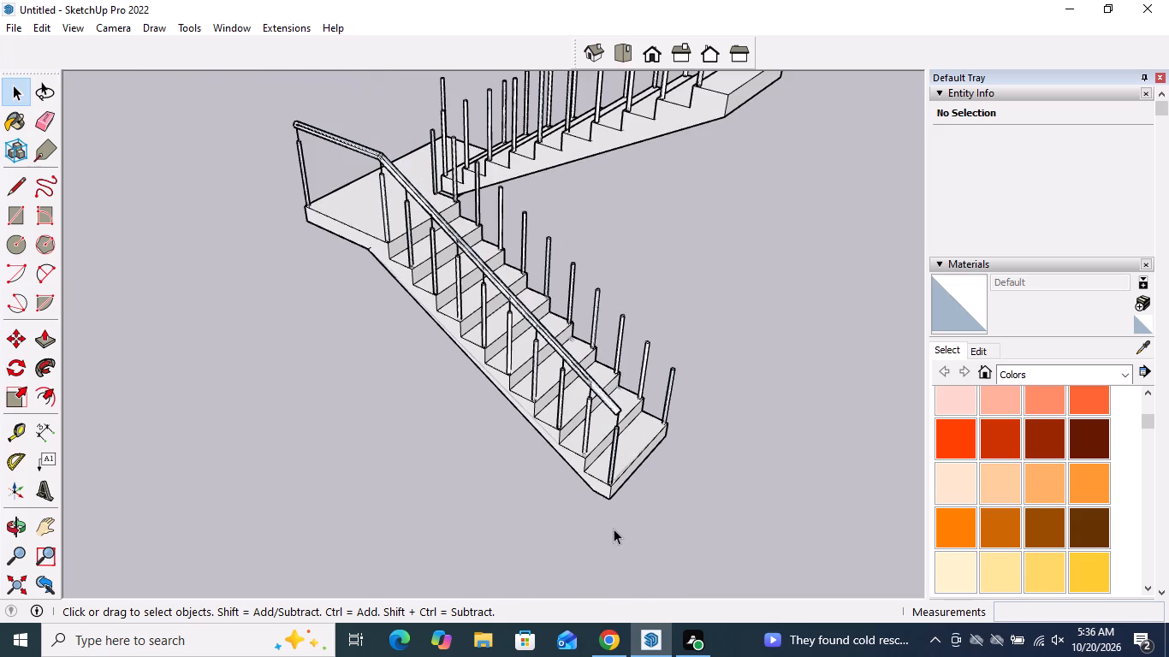
middle_drag(185, 198, 863, 149)
scroll(863, 150, down, 2)
scroll(413, 205, up, 3)
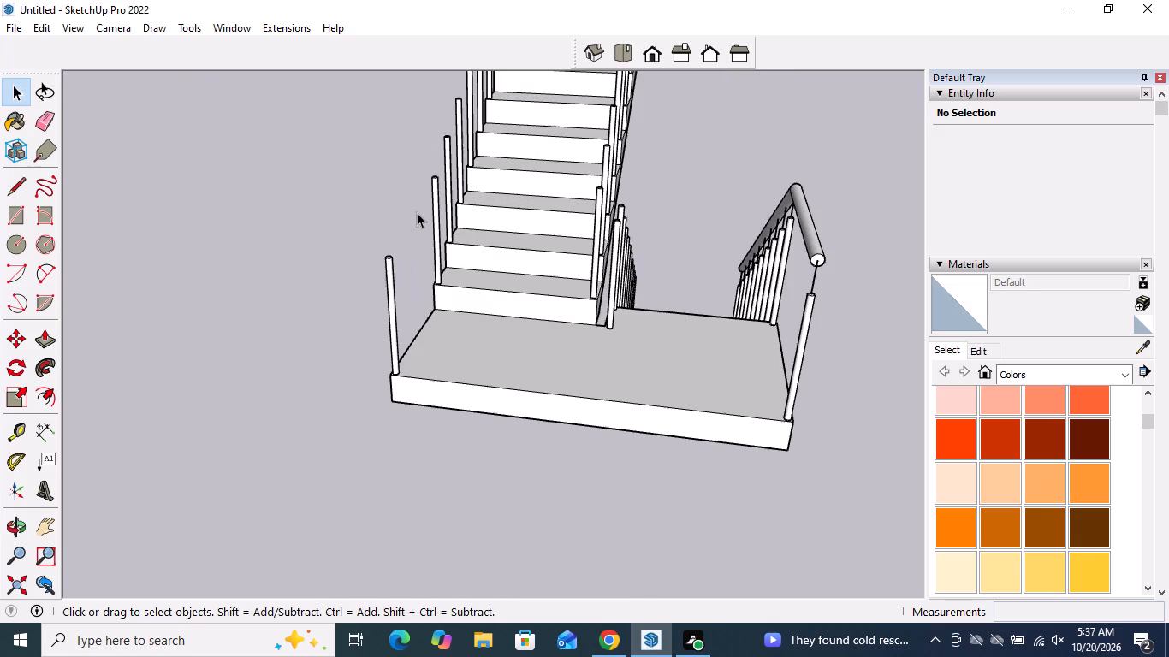
middle_drag(418, 210, 416, 257)
scroll(384, 296, up, 5)
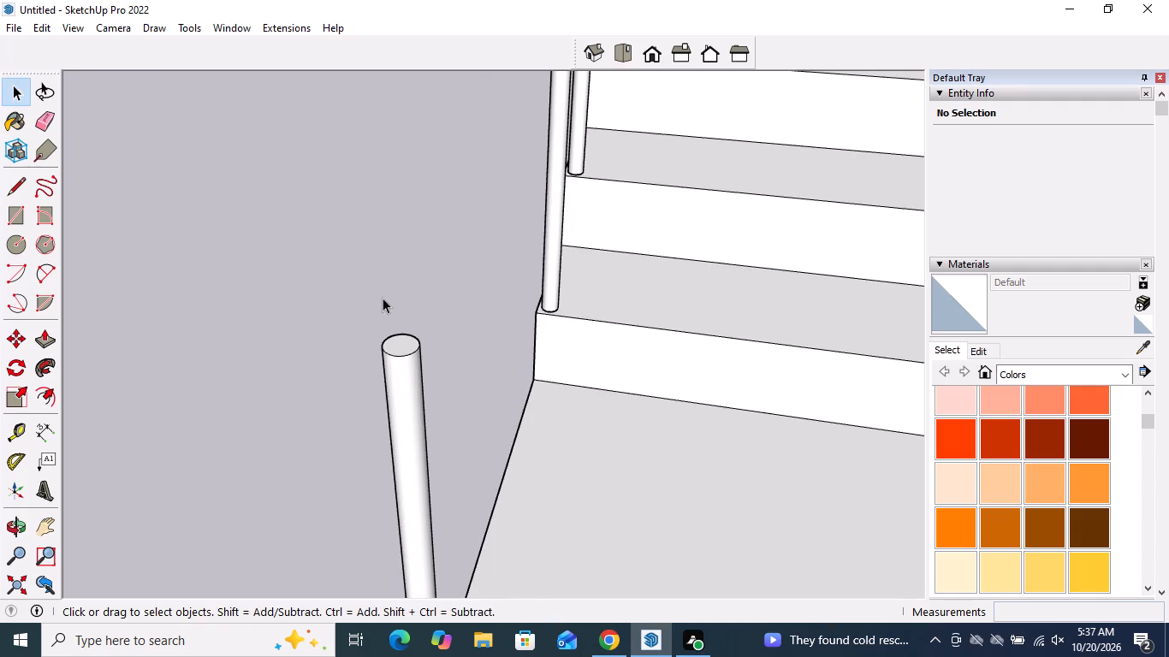
click(13, 184)
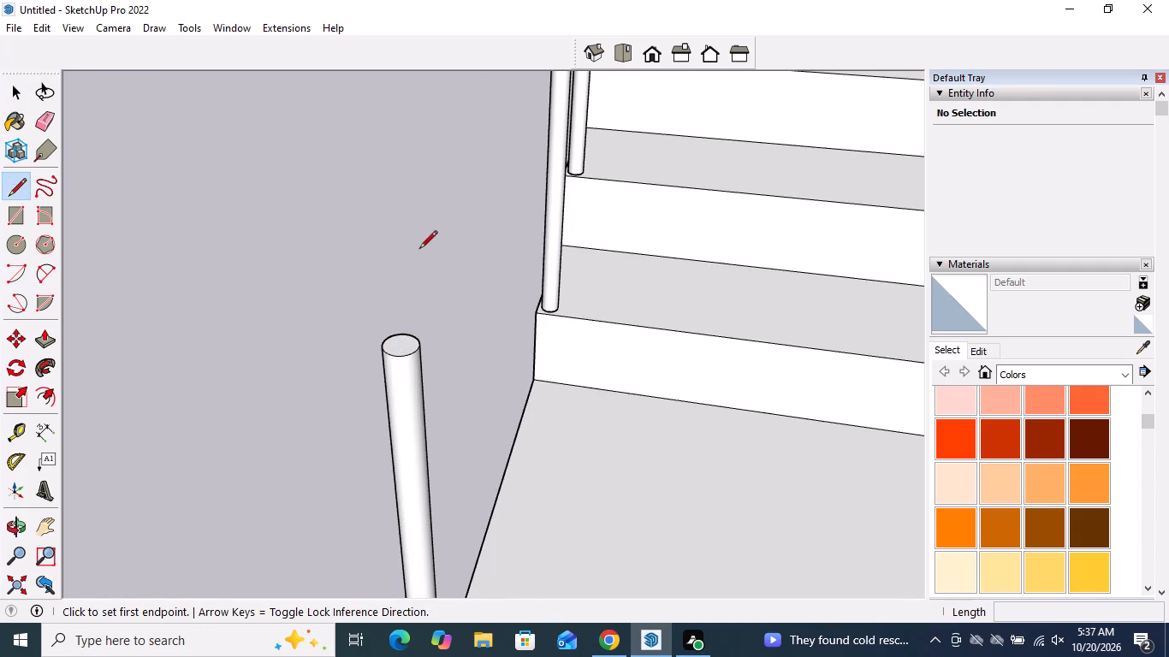
scroll(419, 248, down, 4)
middle_drag(429, 172, 434, 339)
scroll(424, 501, up, 7)
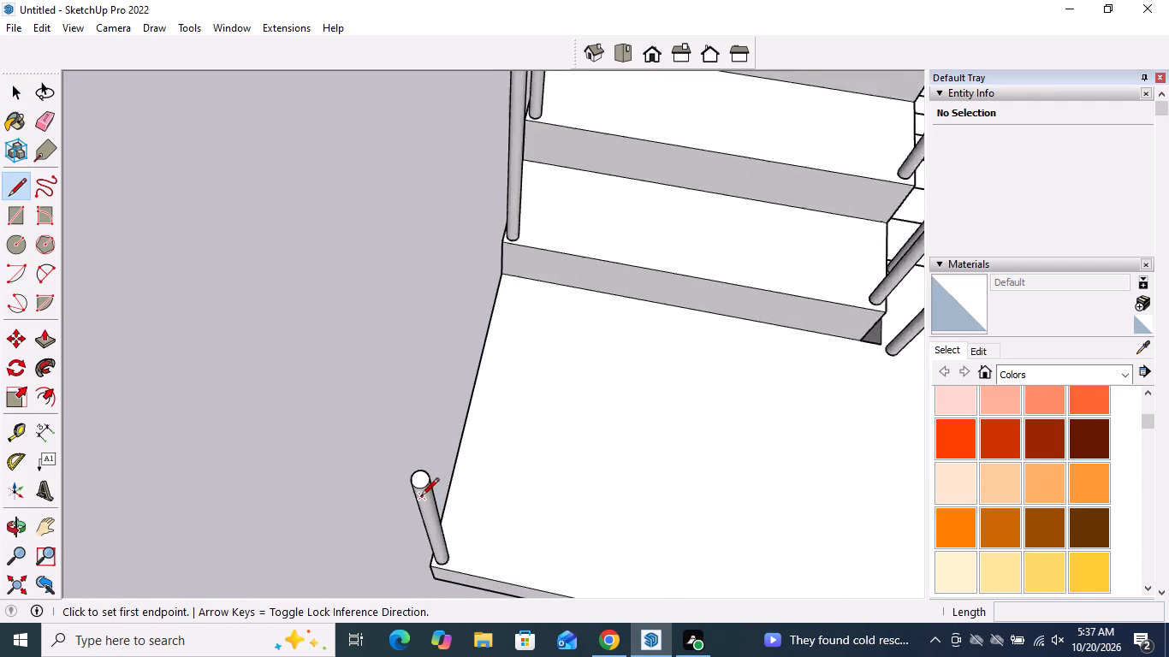
scroll(421, 497, up, 8)
click(421, 466)
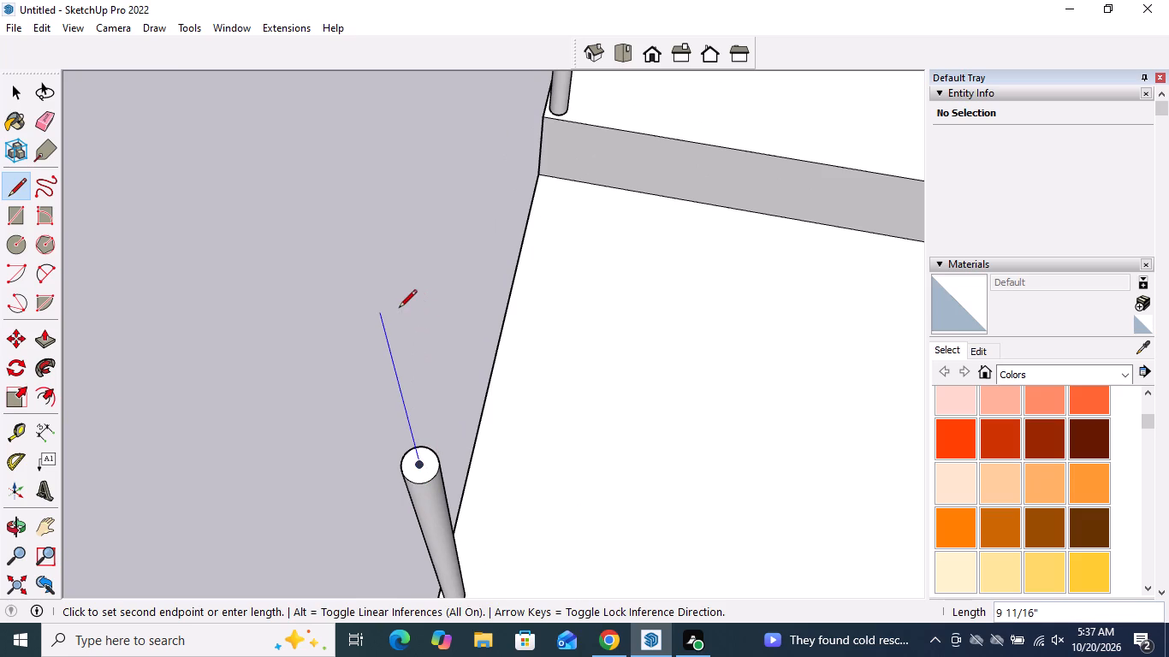
text(6")
key(Return)
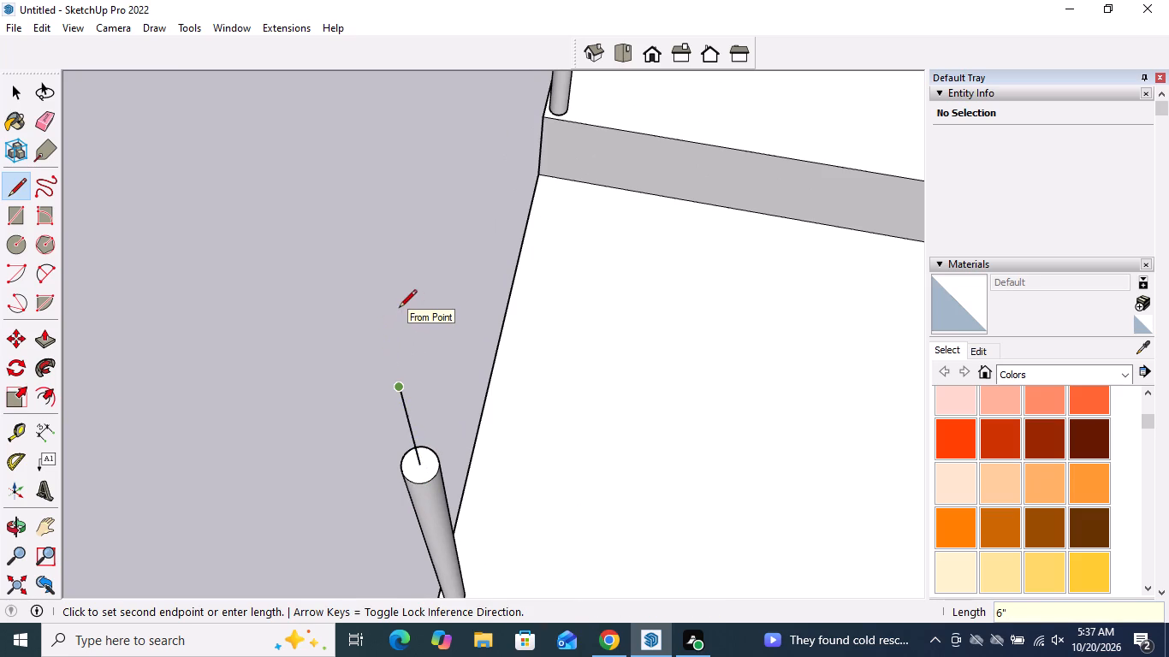
Draw a rail line about 6' 1/4" long across the landing from that vertical line's top to the centre of the handrail's end face.
scroll(395, 309, down, 8)
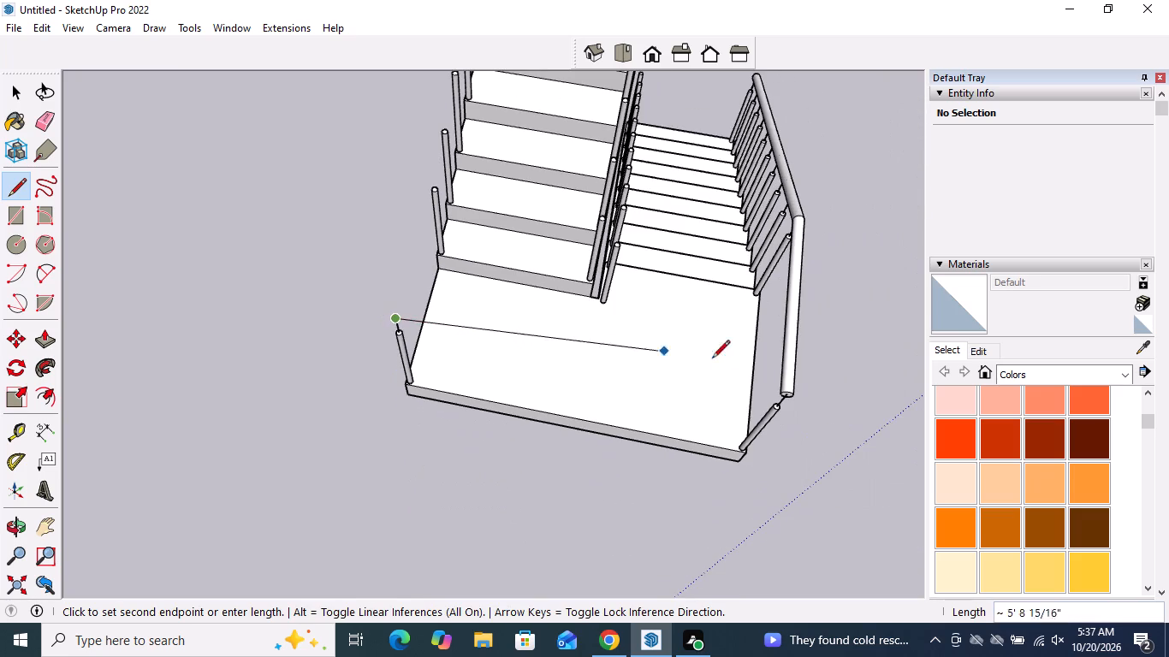
scroll(751, 382, up, 8)
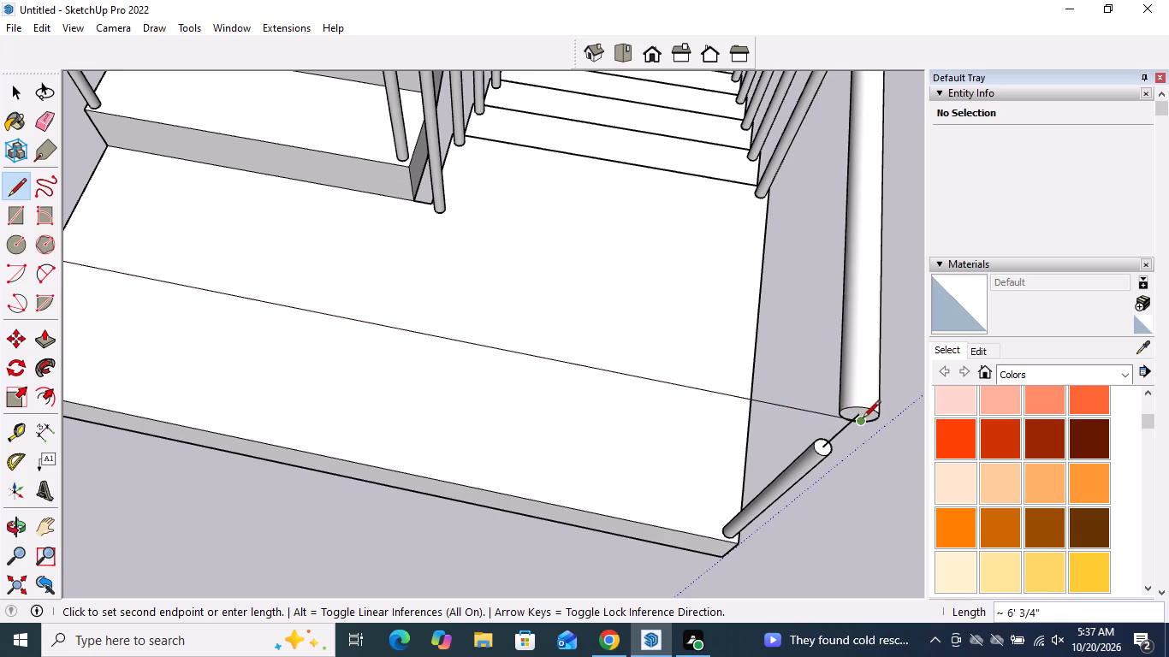
scroll(858, 419, up, 10)
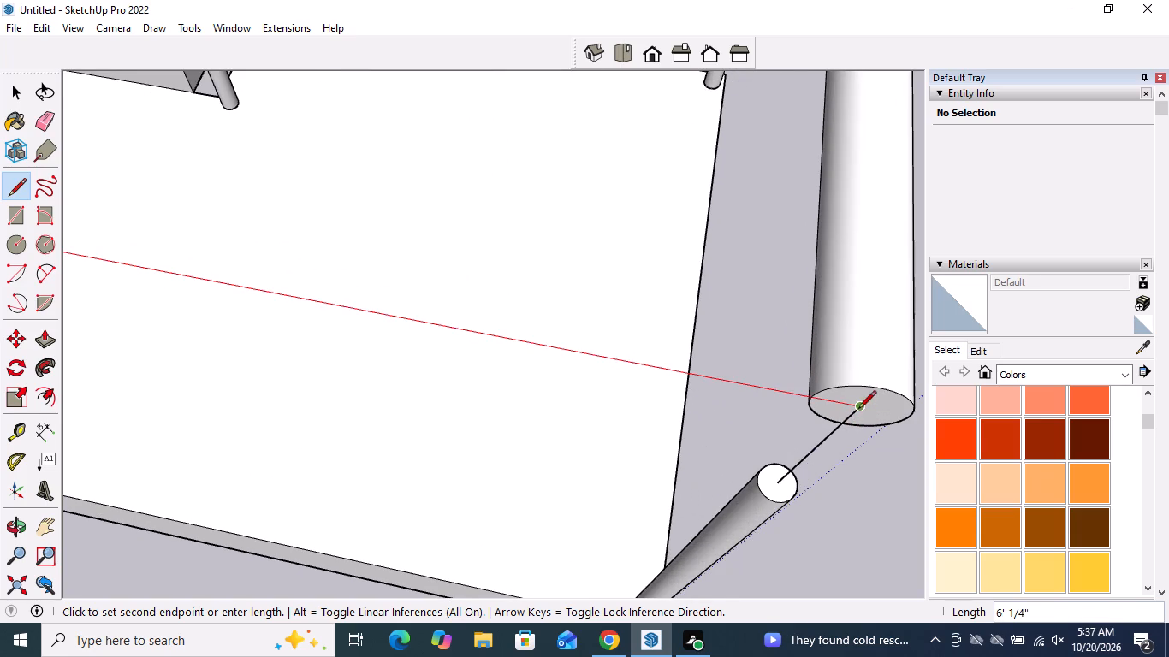
click(858, 409)
key(space)
Examine the rail line across the landing and where it meets the handrail's end above the corner post.
scroll(825, 360, down, 17)
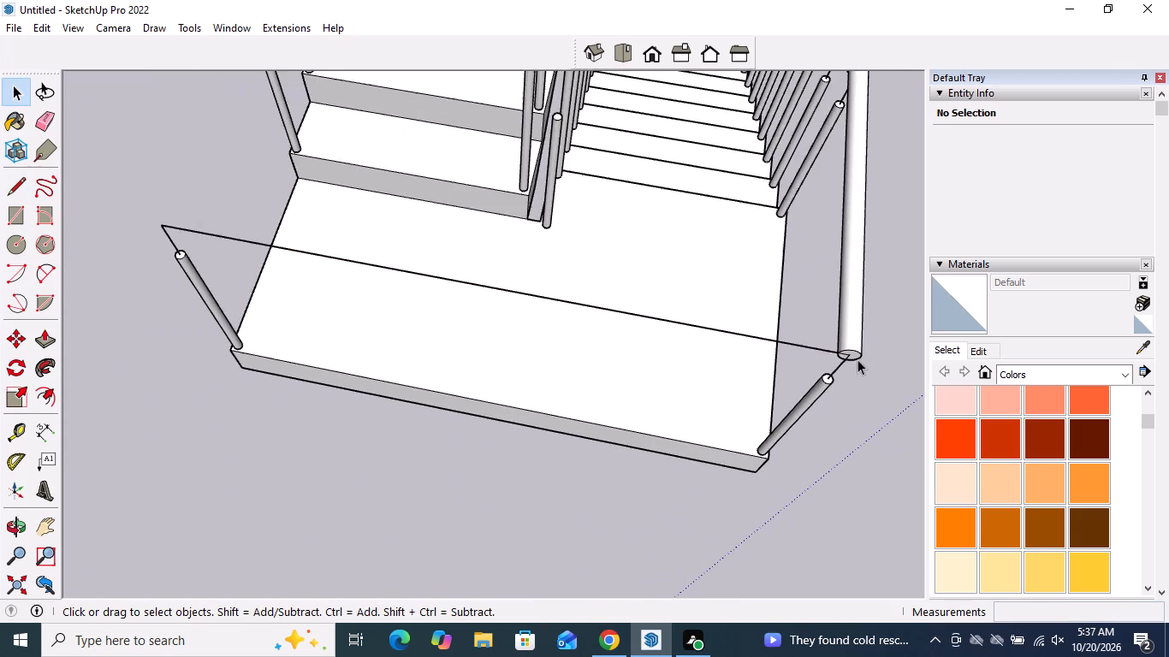
scroll(857, 359, down, 5)
scroll(430, 294, up, 3)
middle_drag(333, 263, 485, 245)
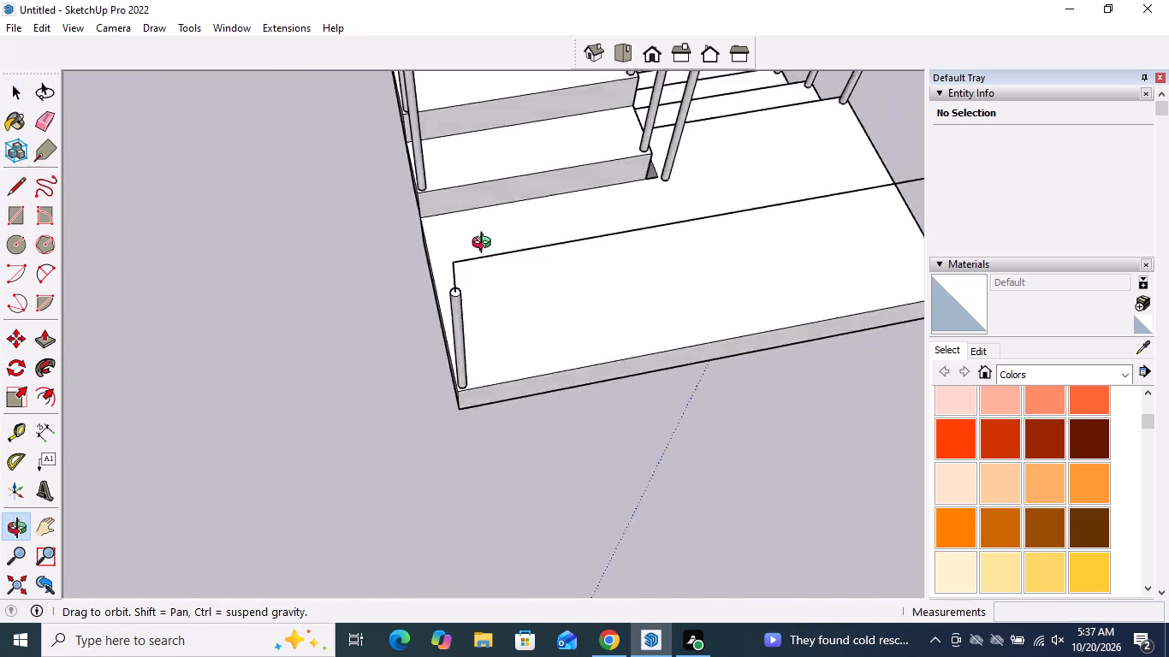
middle_drag(485, 245, 753, 179)
scroll(625, 431, down, 5)
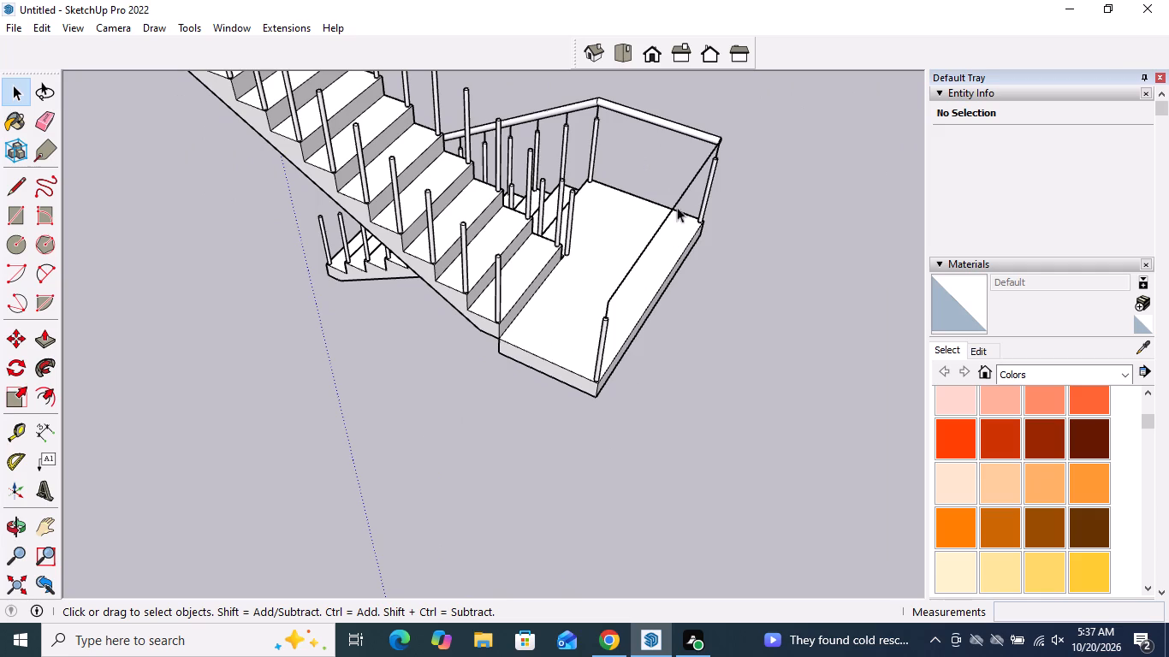
scroll(736, 112, up, 9)
middle_drag(729, 163, 702, 165)
scroll(690, 170, down, 4)
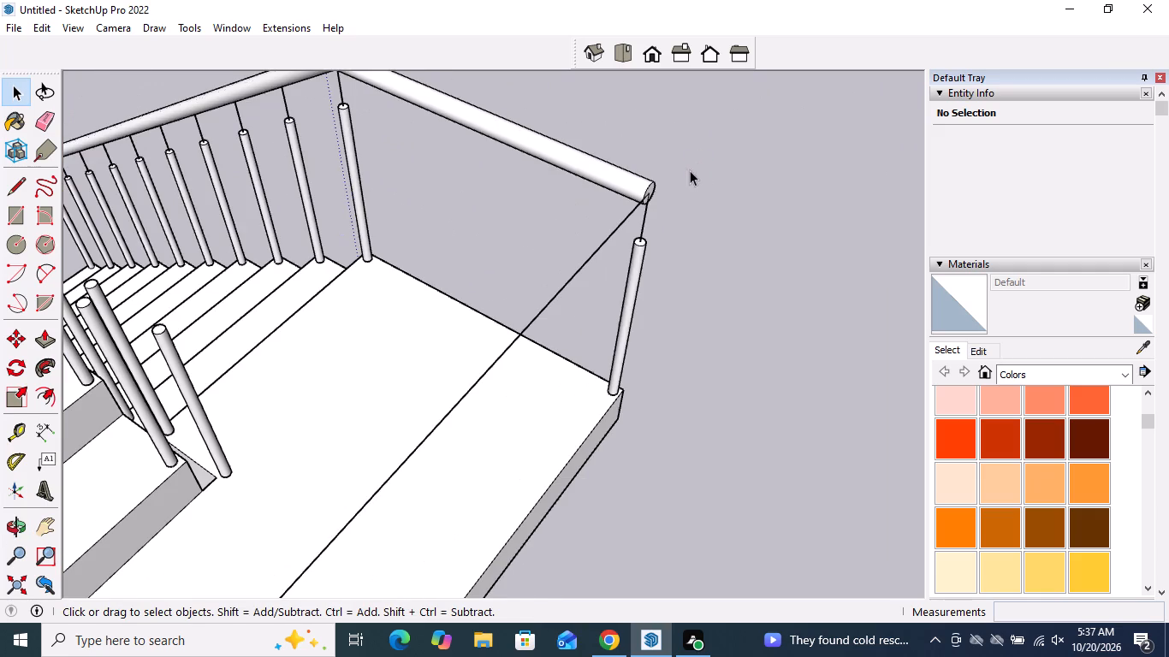
middle_drag(725, 199, 605, 186)
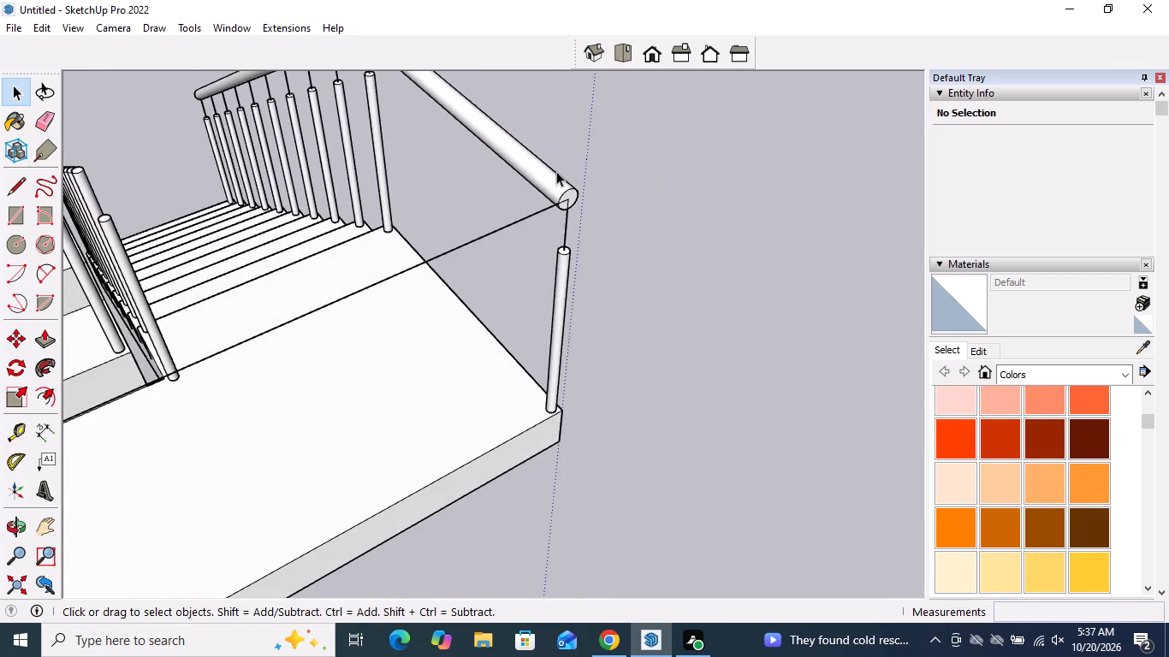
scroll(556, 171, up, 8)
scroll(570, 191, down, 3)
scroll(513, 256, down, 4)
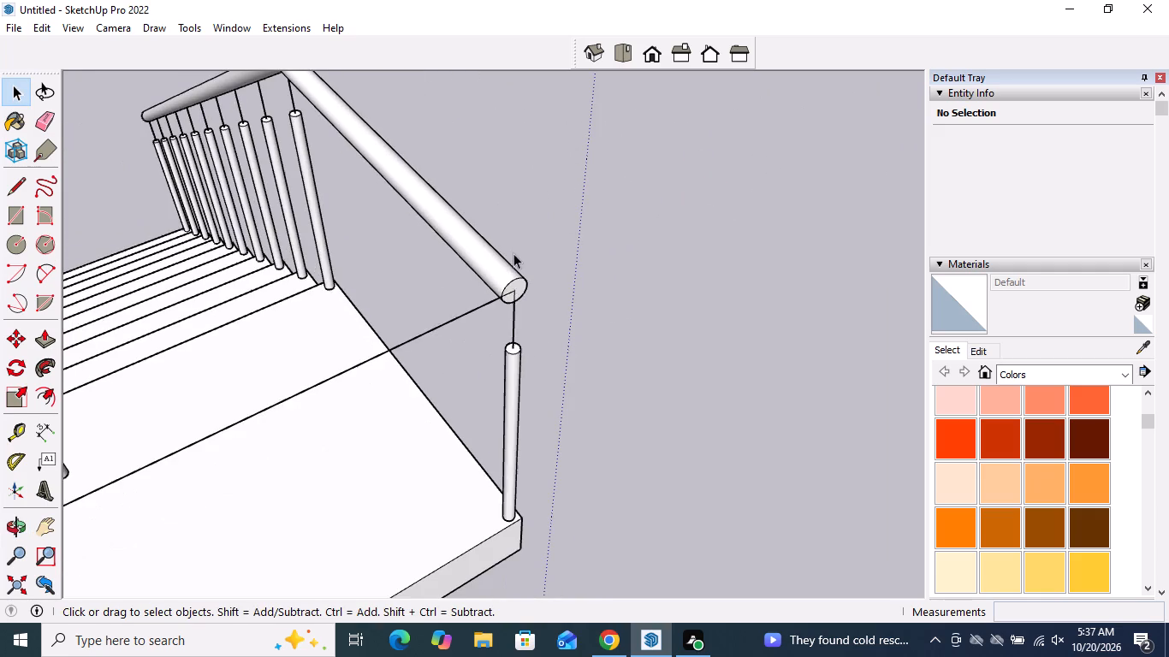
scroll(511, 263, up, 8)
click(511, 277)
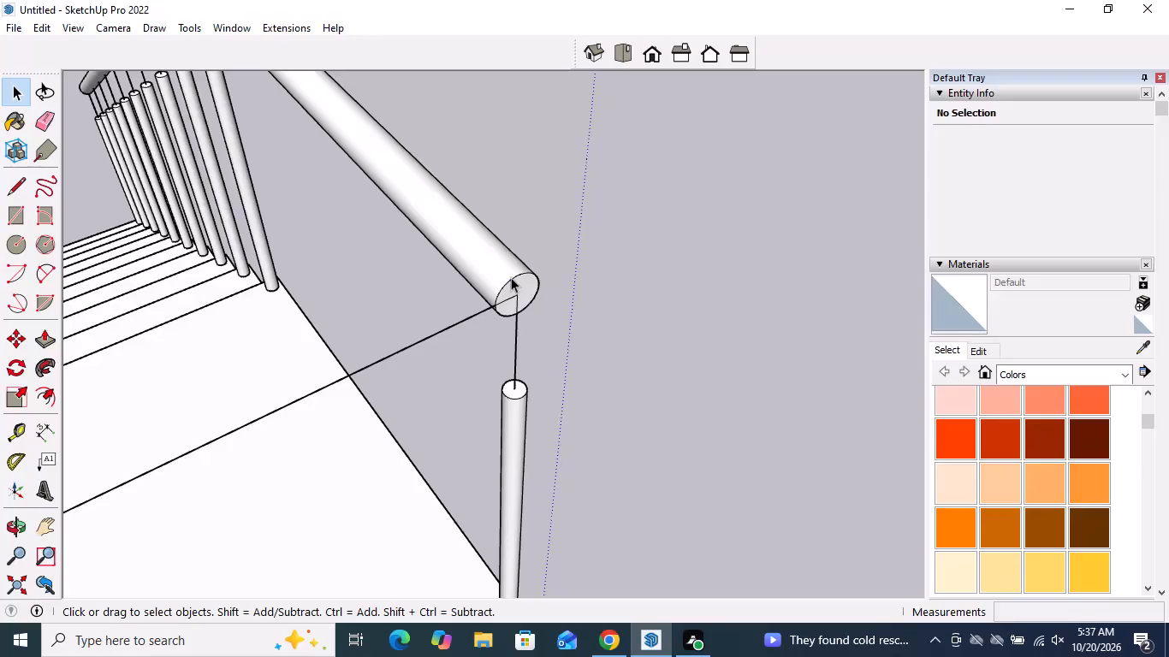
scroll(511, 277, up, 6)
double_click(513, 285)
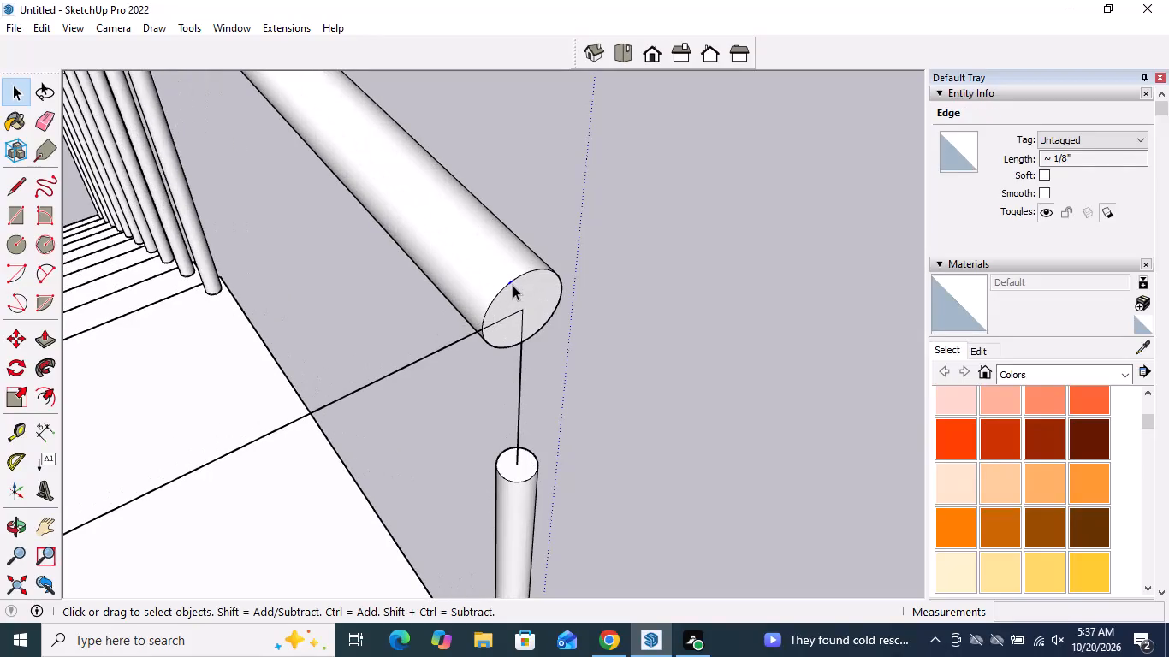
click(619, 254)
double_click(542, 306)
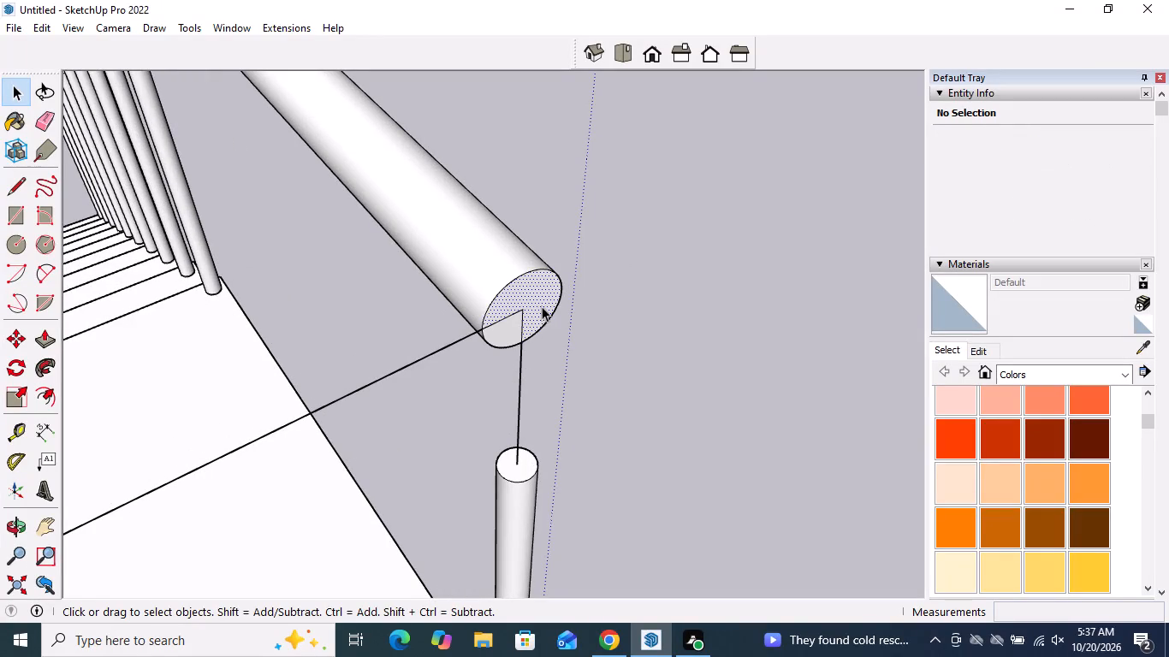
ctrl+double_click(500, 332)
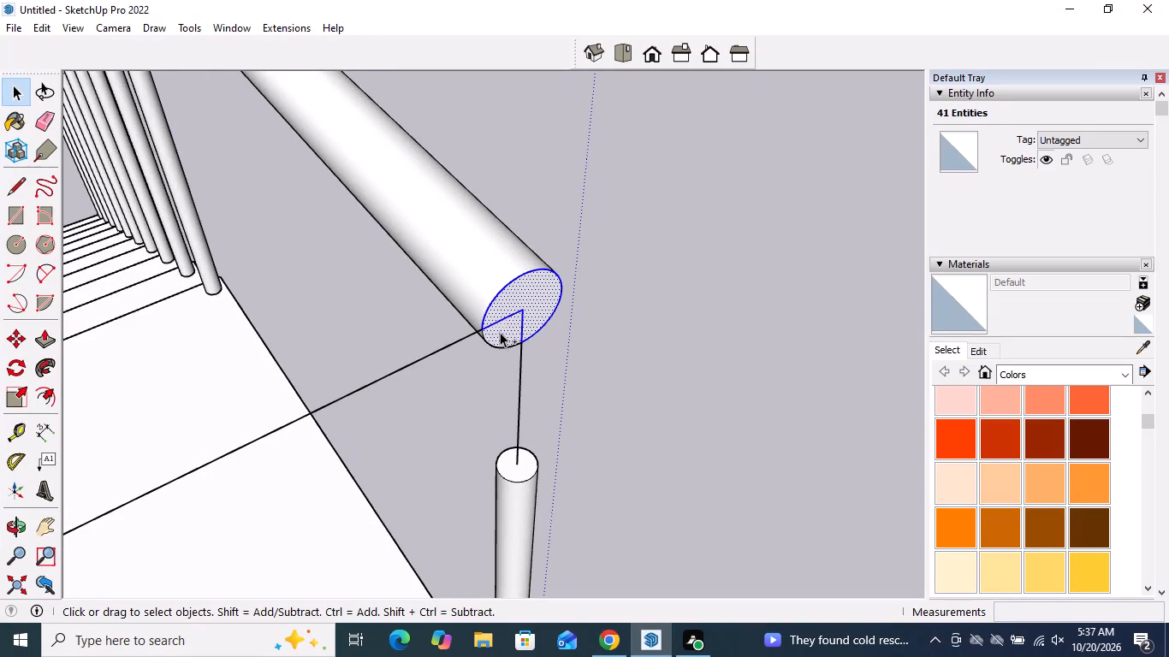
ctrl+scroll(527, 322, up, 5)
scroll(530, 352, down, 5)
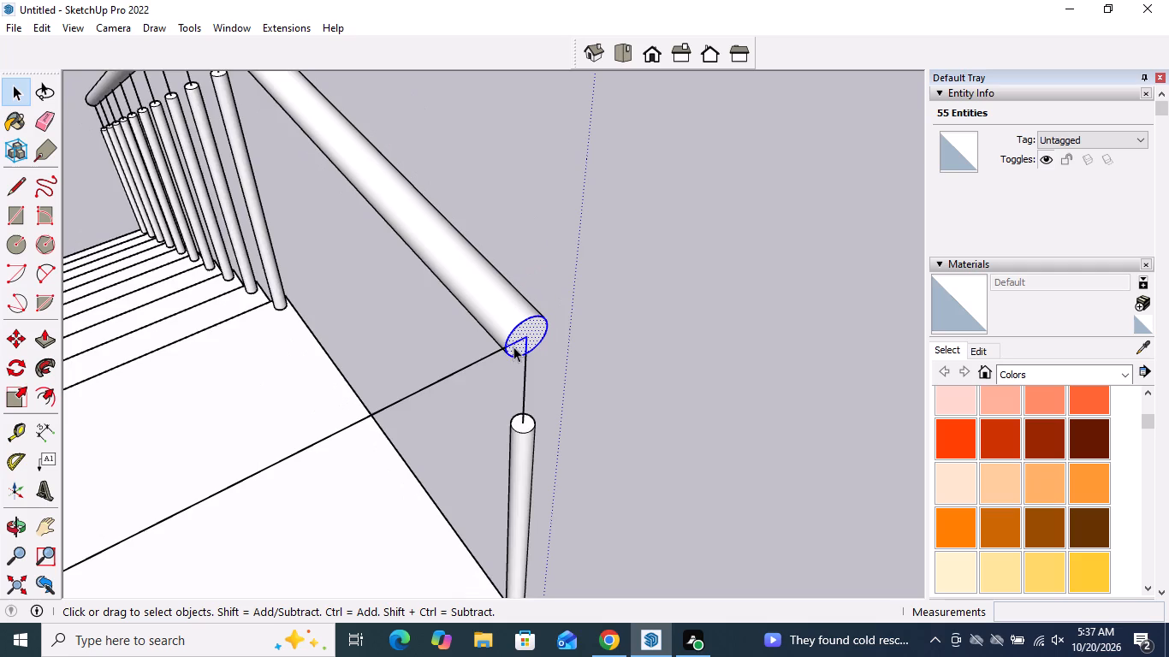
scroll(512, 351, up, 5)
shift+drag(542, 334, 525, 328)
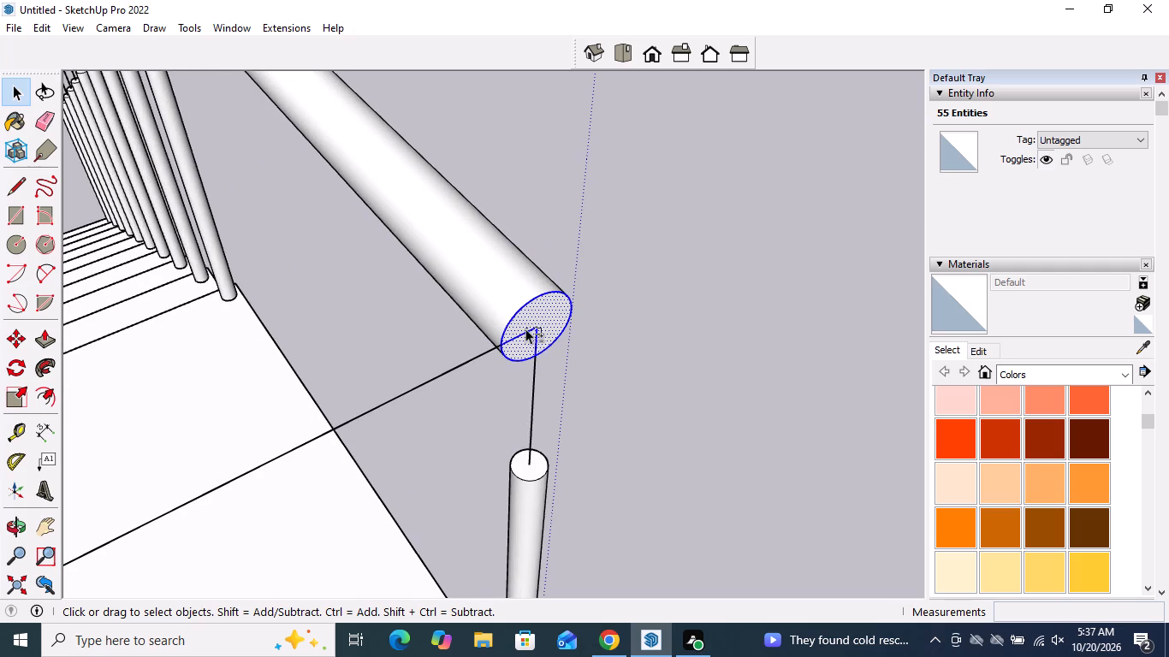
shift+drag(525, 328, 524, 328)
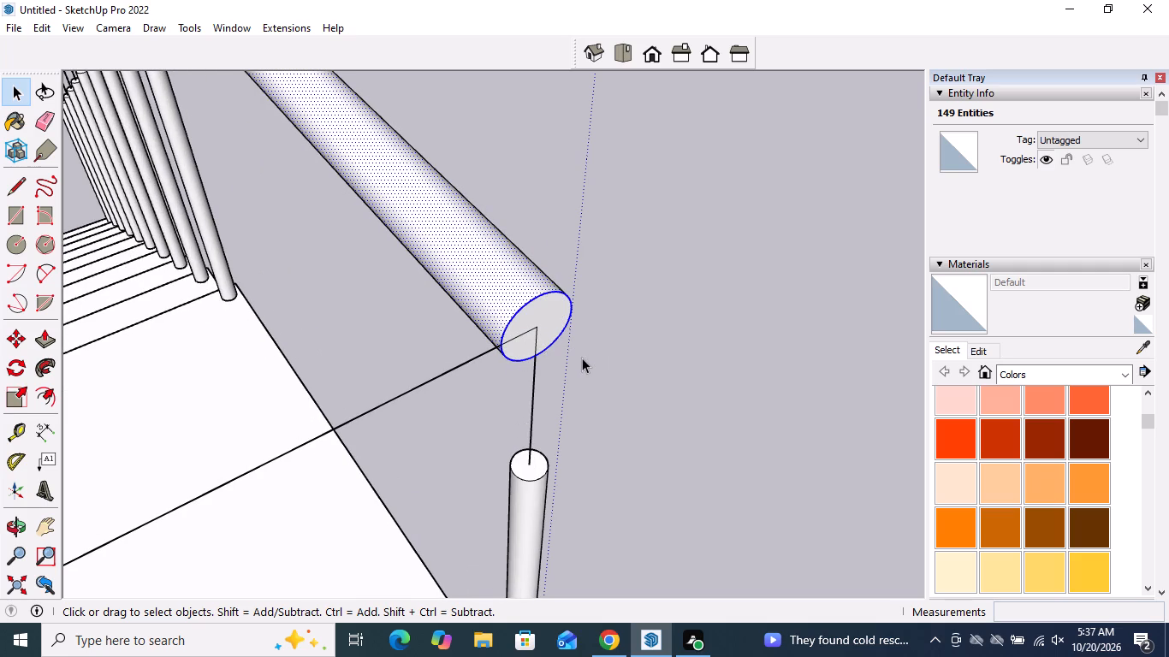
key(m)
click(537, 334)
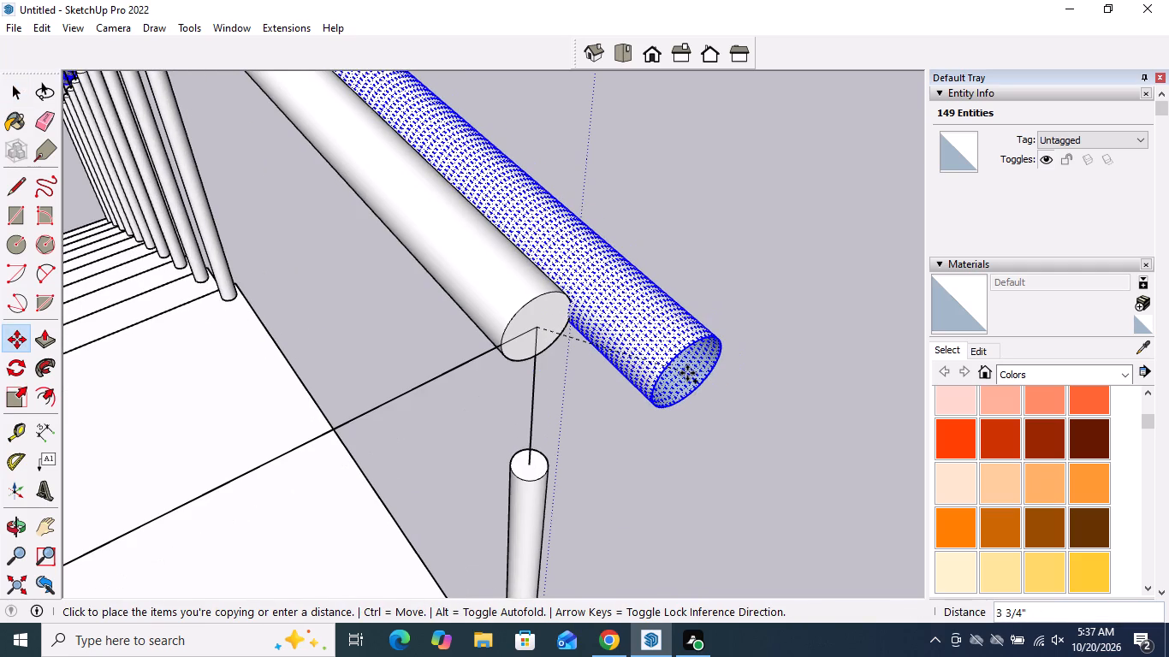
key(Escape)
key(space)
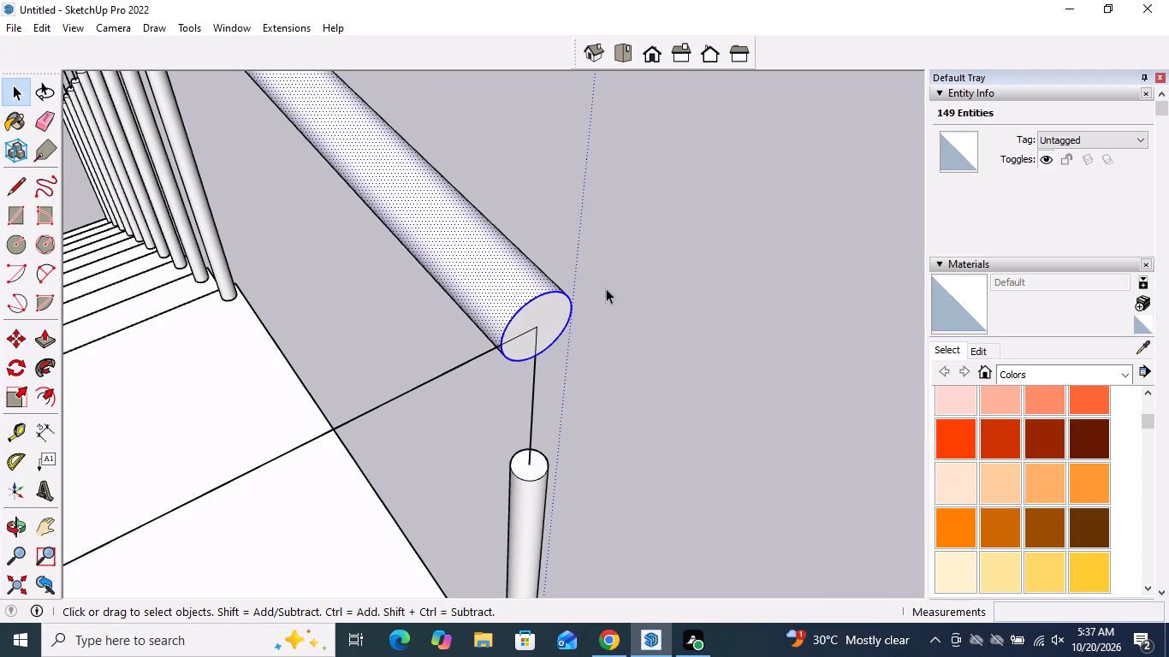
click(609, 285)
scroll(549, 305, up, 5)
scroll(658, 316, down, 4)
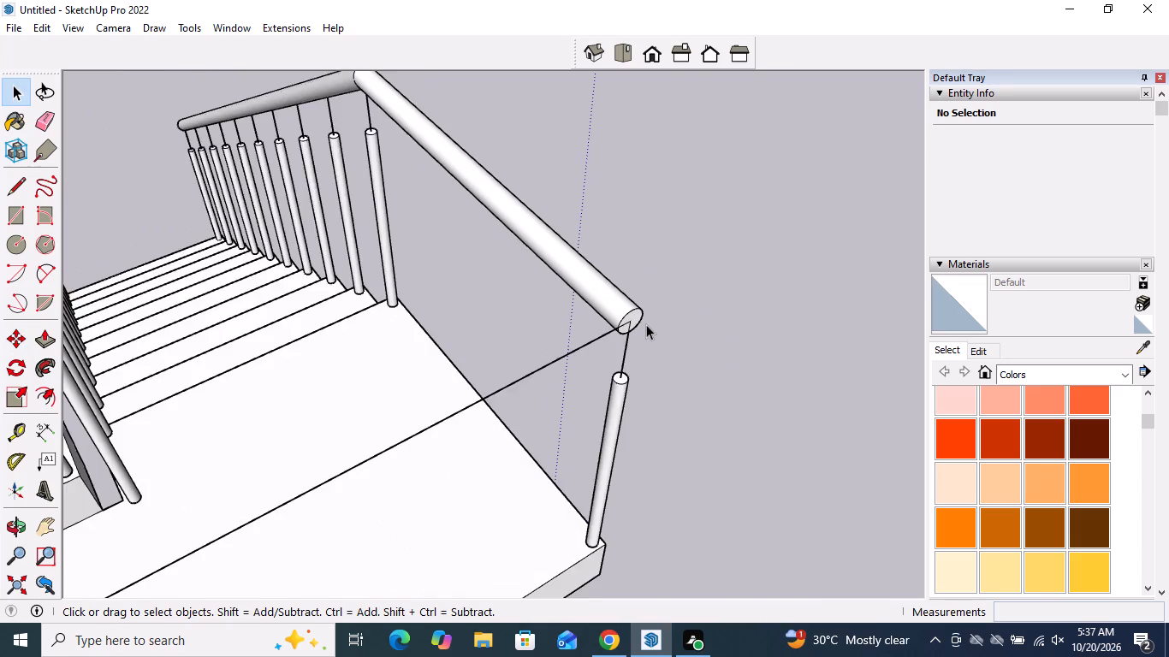
Copy the circular edge of the handrail's open end about 7" out to the side of its end face.
middle_drag(644, 321, 531, 168)
scroll(531, 163, up, 5)
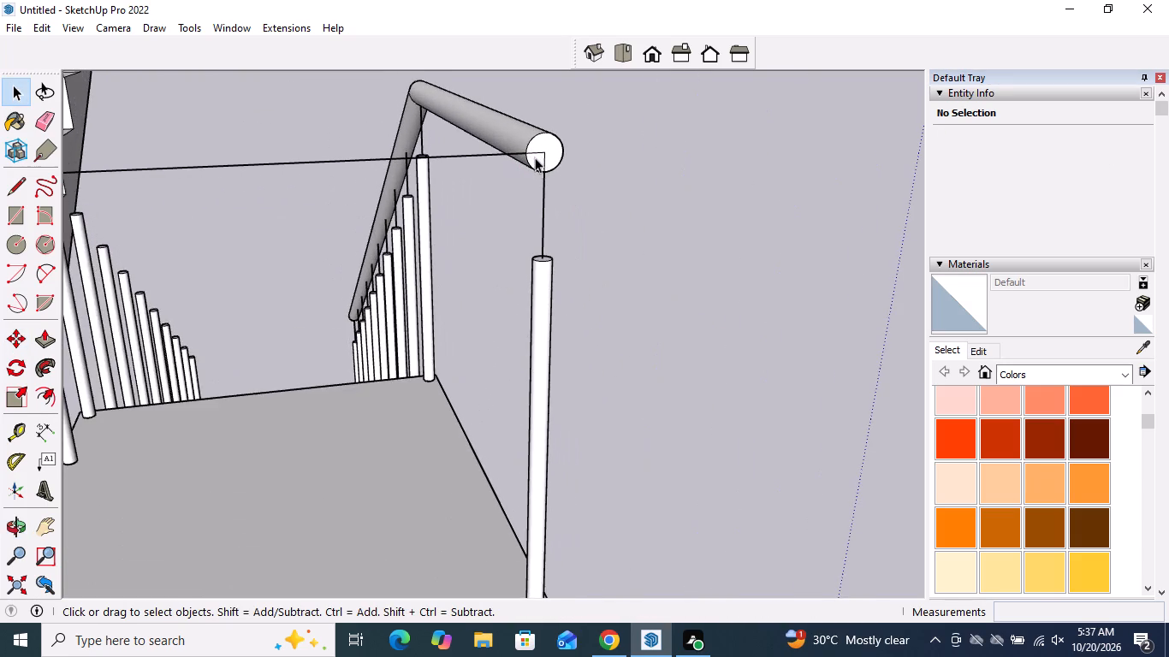
scroll(535, 157, up, 6)
click(568, 139)
click(568, 139)
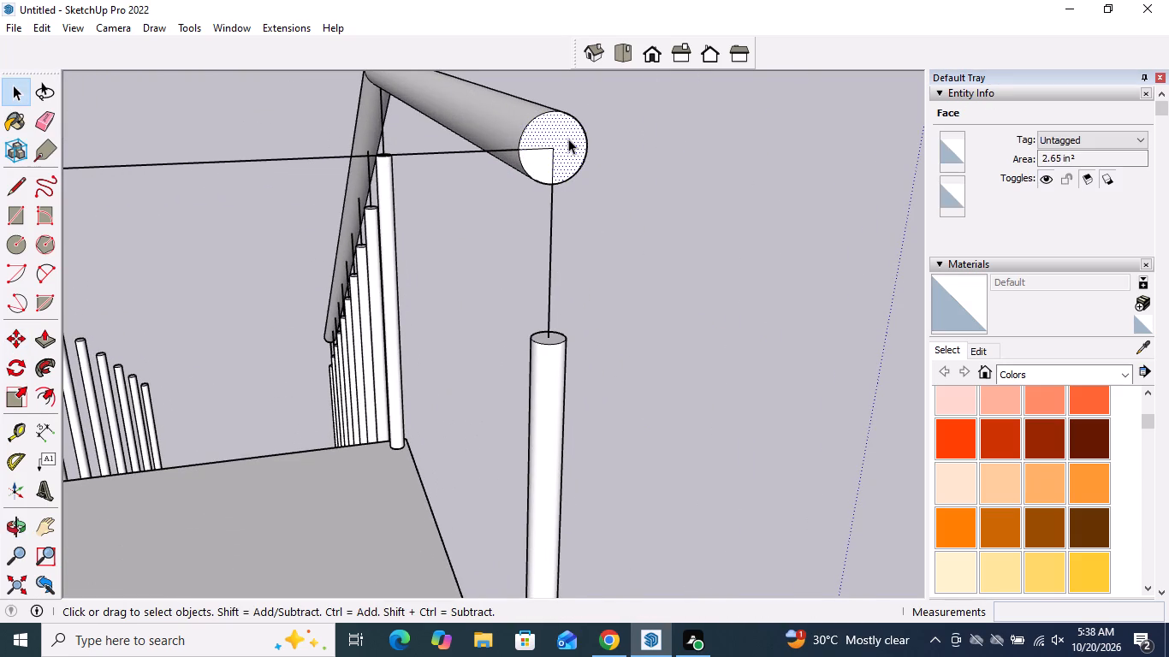
click(611, 129)
double_click(574, 163)
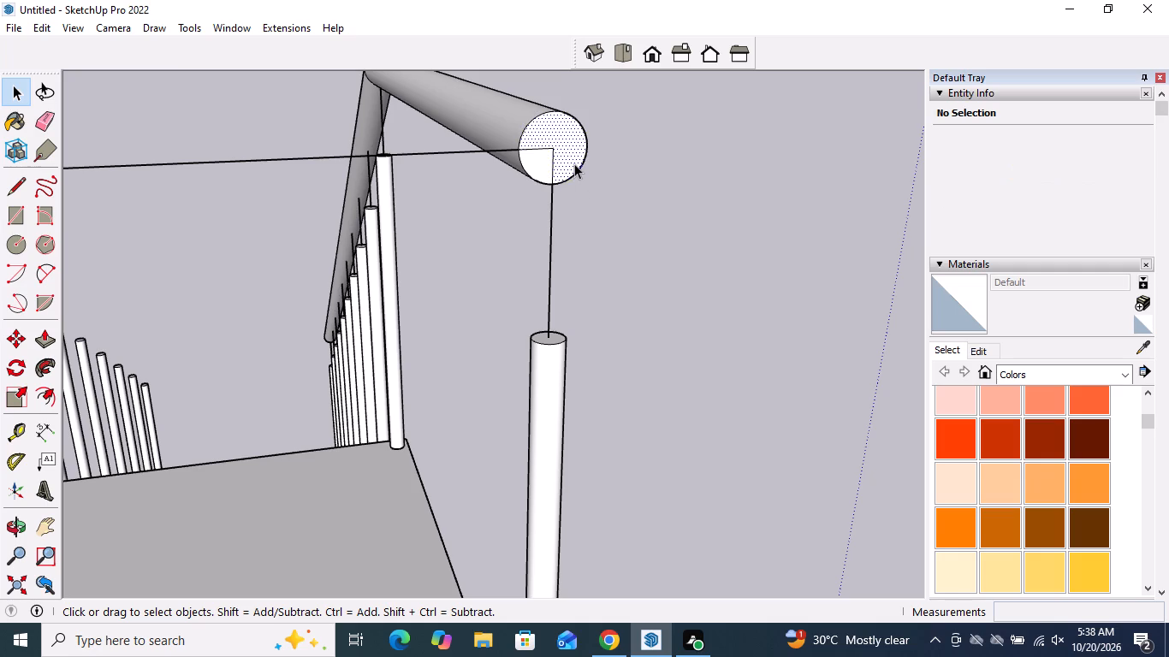
click(574, 163)
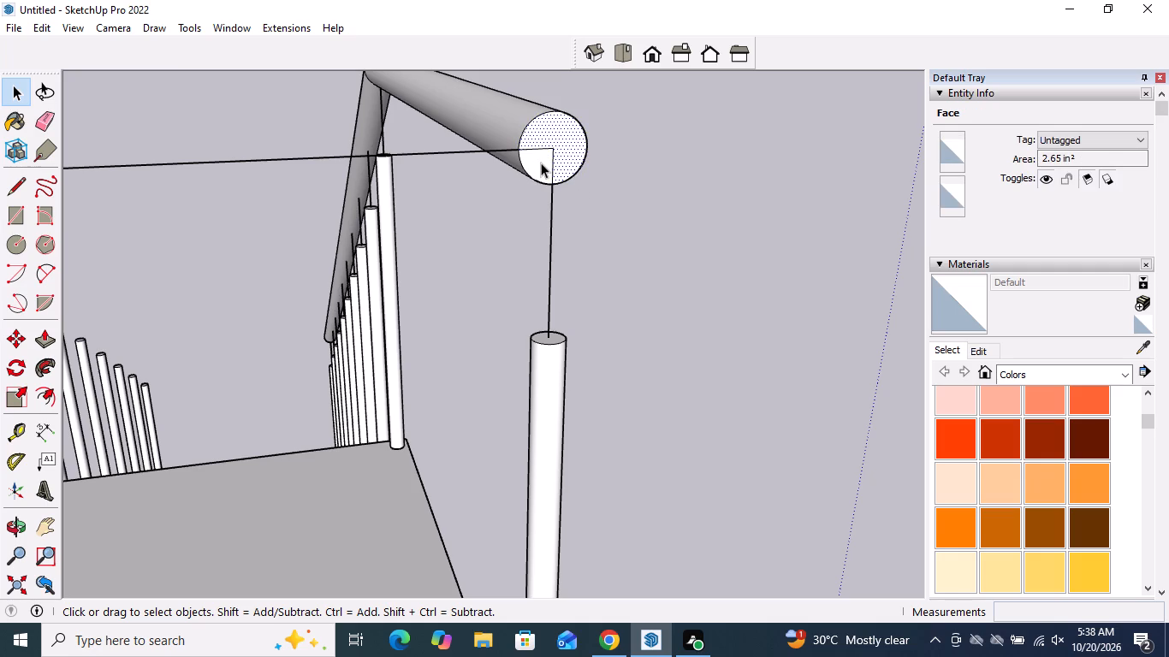
click(679, 158)
double_click(561, 157)
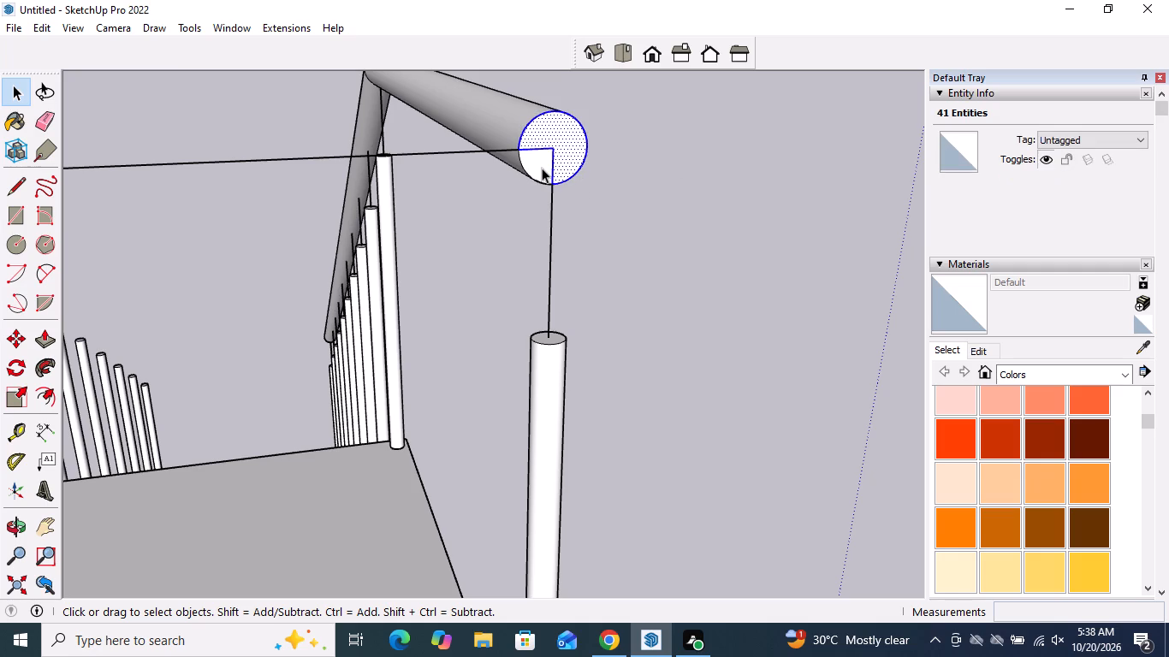
ctrl+double_click(535, 166)
shift+drag(563, 151, 542, 139)
shift+click(512, 124)
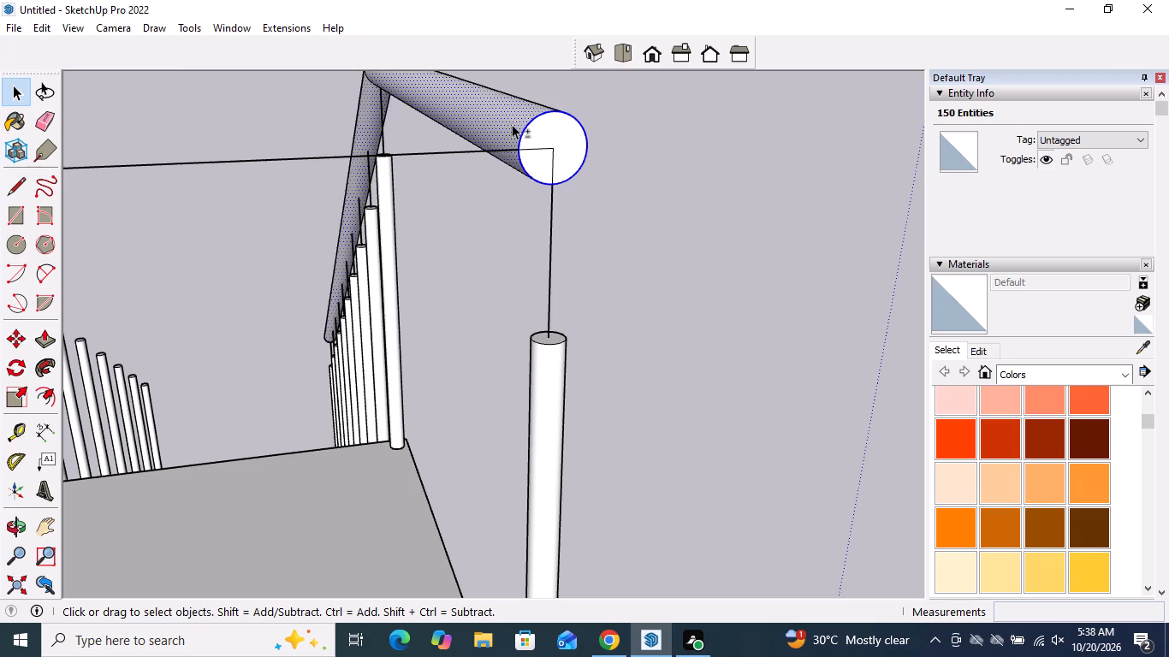
scroll(558, 198, down, 5)
scroll(576, 210, up, 4)
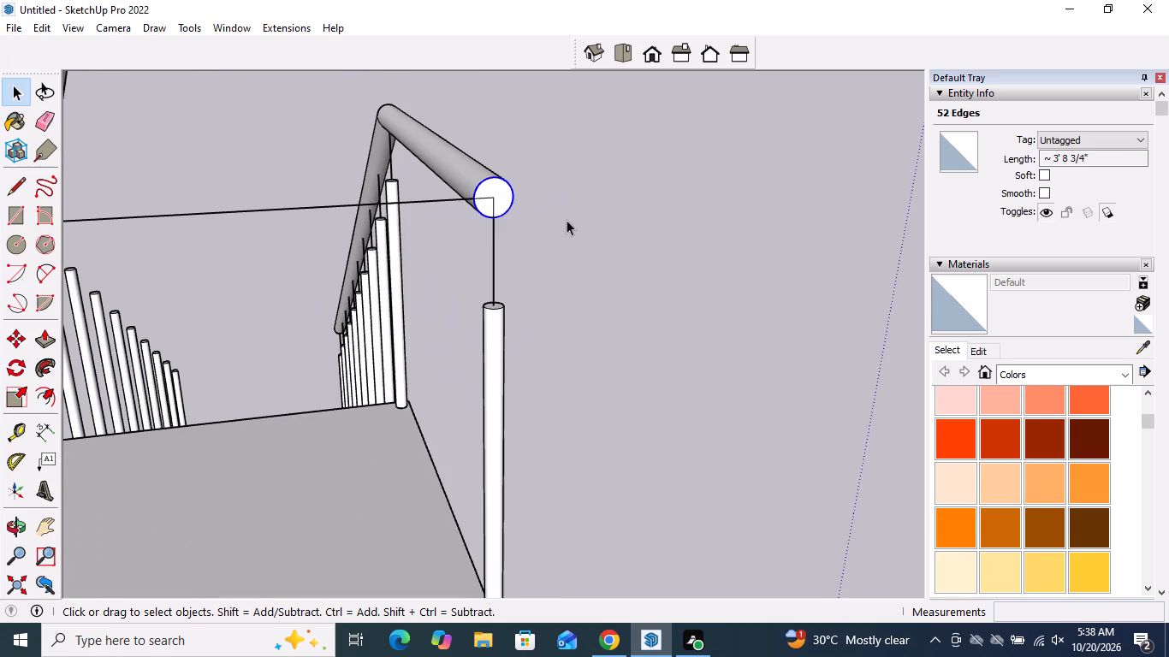
middle_drag(567, 220, 267, 223)
scroll(296, 268, down, 5)
middle_drag(315, 276, 430, 264)
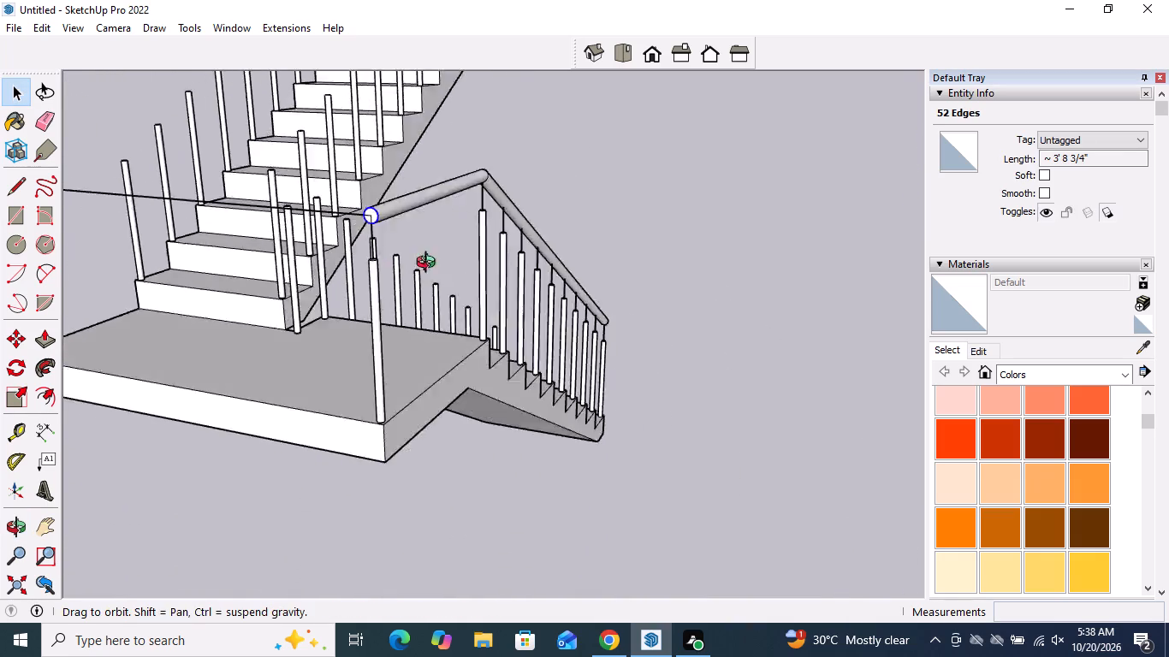
middle_drag(430, 264, 620, 267)
scroll(721, 192, up, 5)
scroll(666, 230, down, 4)
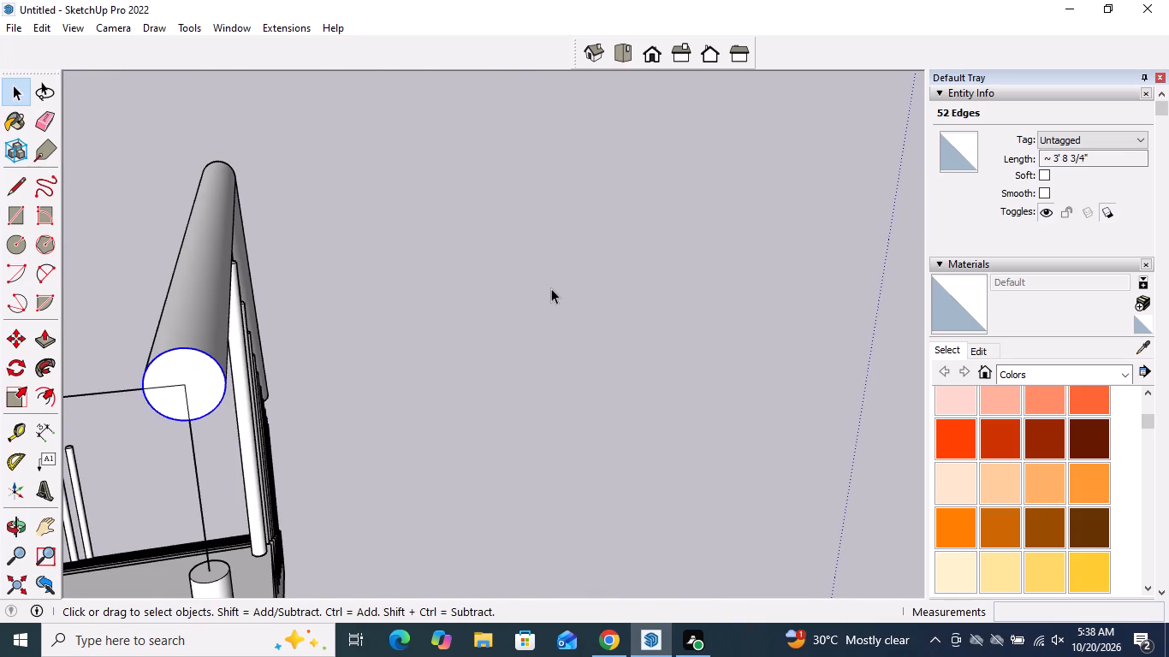
key(m)
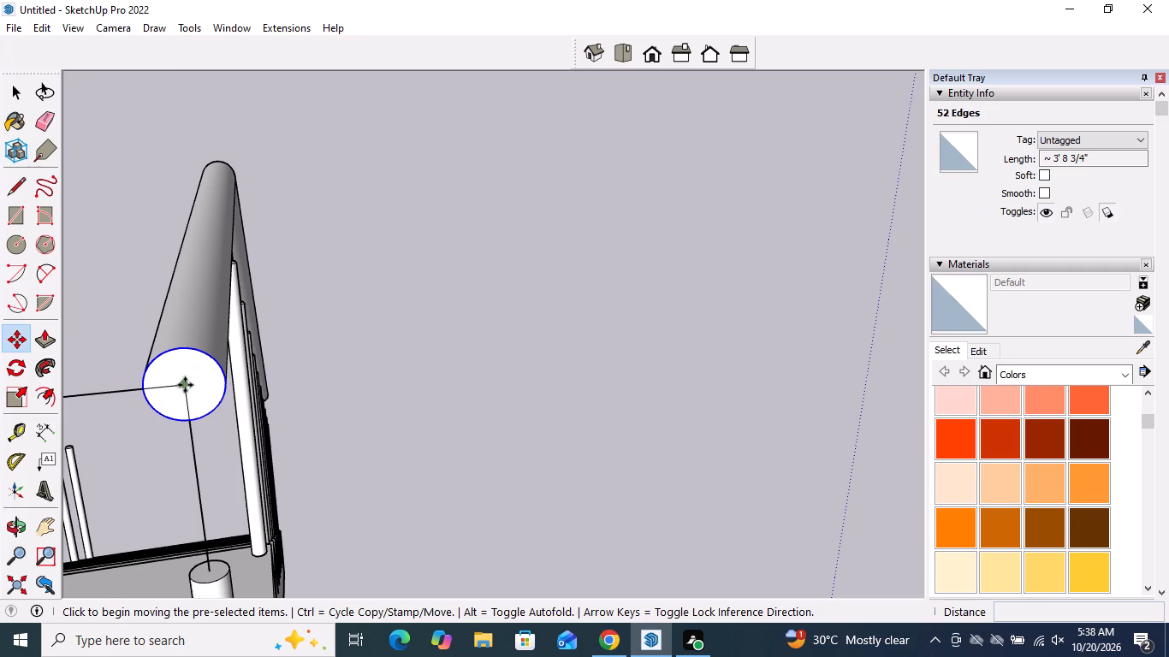
click(182, 385)
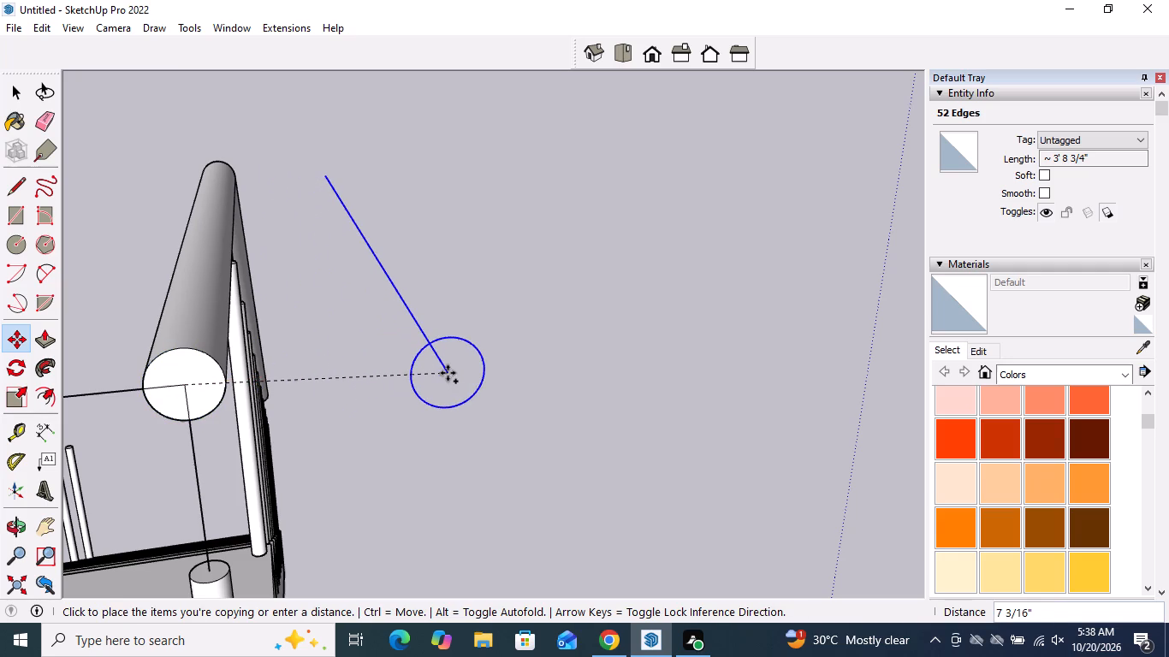
click(448, 370)
Delete the long straight edge that was copied along with the handrail's end circle.
key(space)
drag(458, 292, 375, 280)
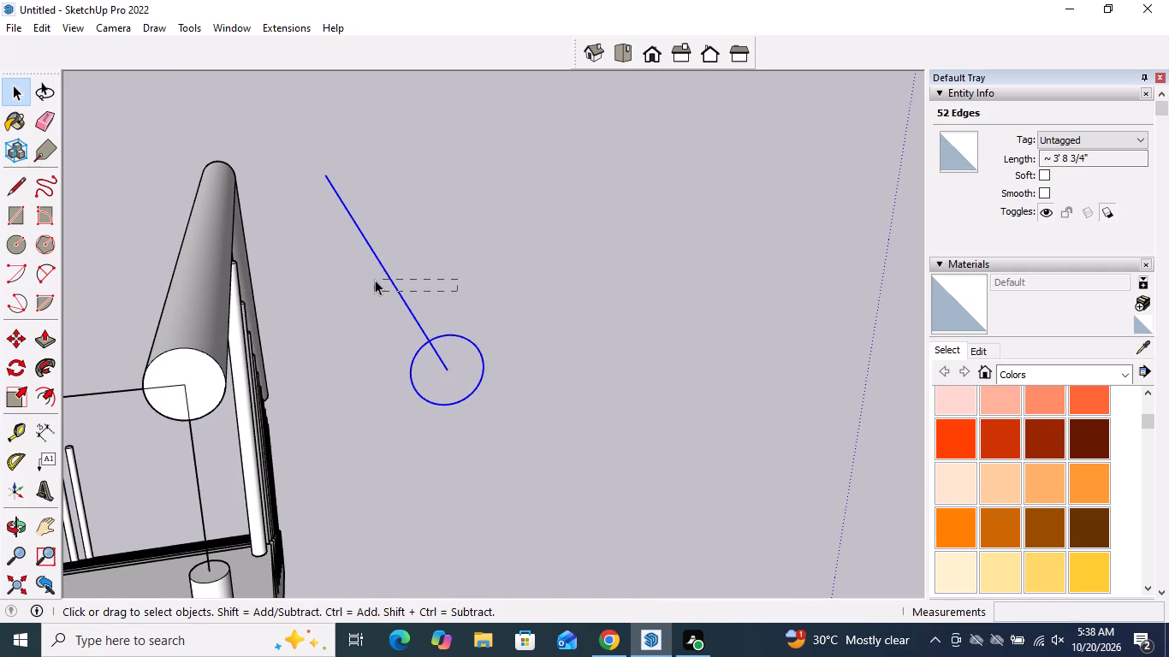
drag(375, 280, 373, 279)
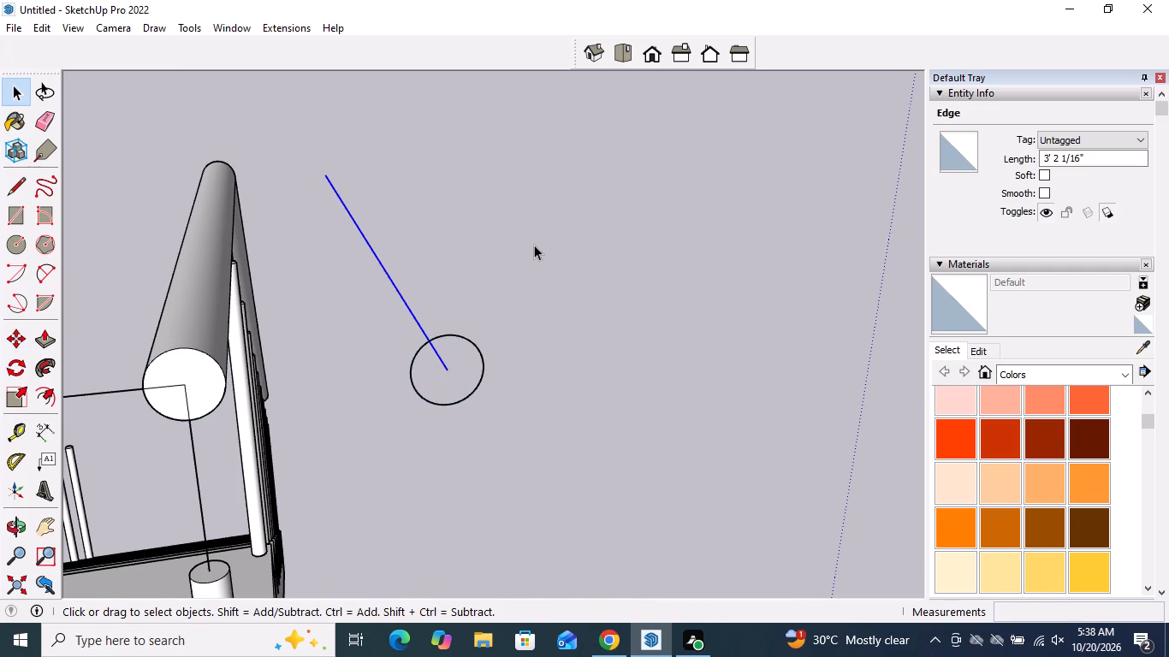
key(Delete)
Move the copied circle about 7' 11" across, placing it beside the landing's corner post on the upper flight's side.
scroll(536, 245, down, 7)
scroll(531, 246, up, 5)
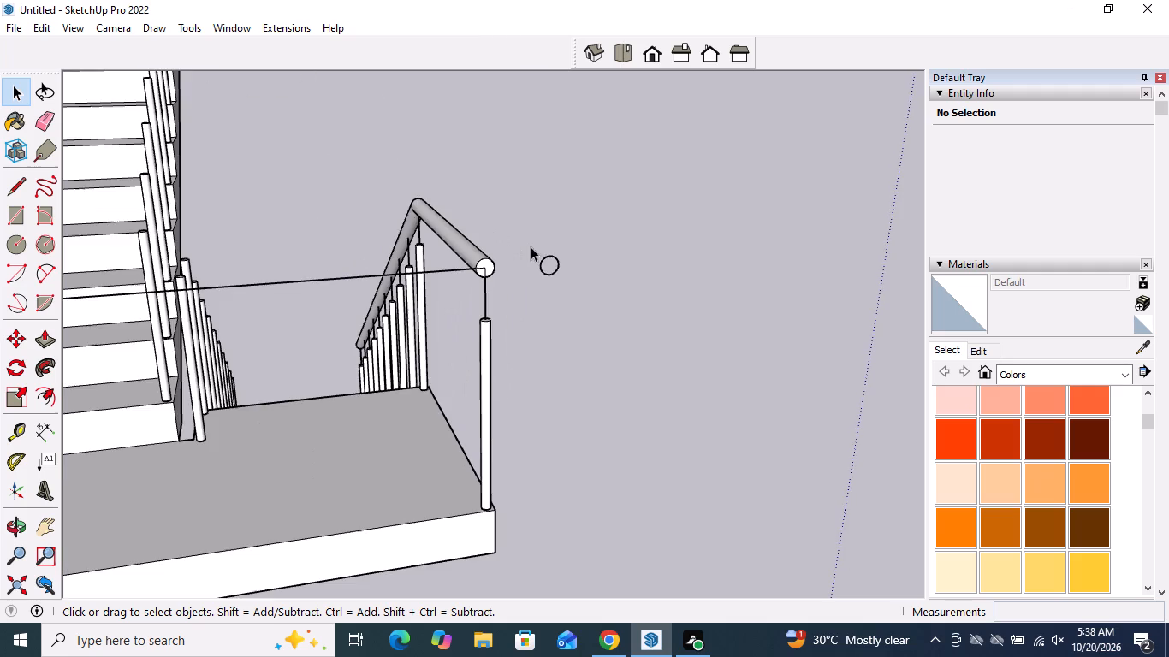
scroll(535, 270, up, 2)
scroll(494, 268, down, 3)
drag(558, 296, 519, 246)
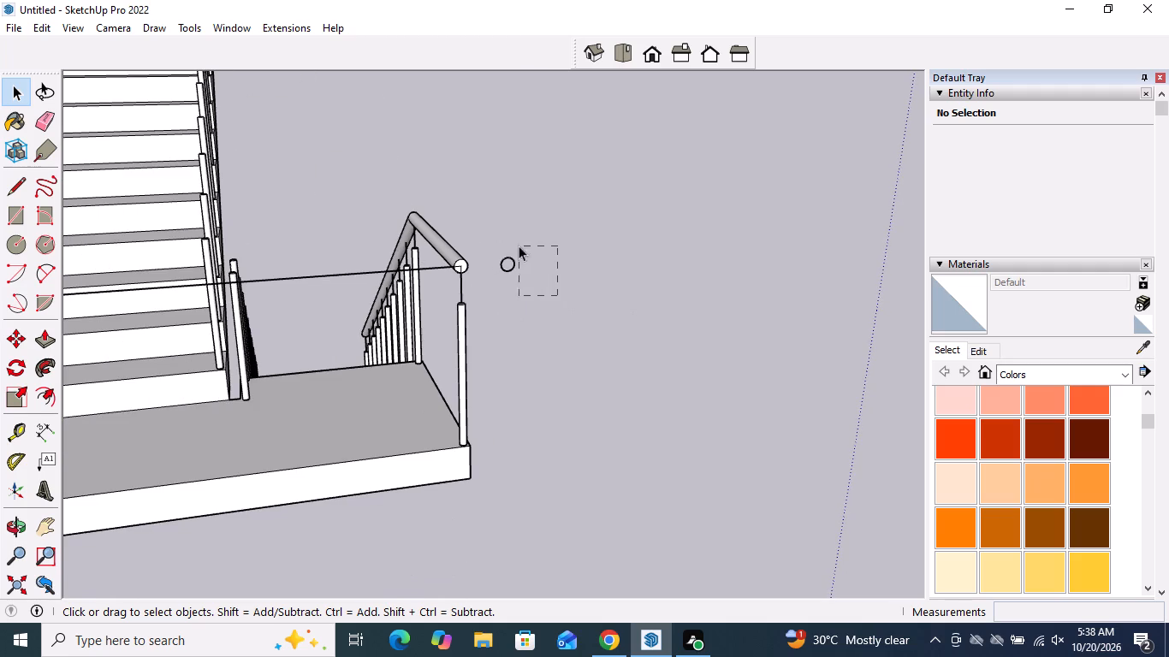
drag(519, 246, 483, 217)
click(15, 339)
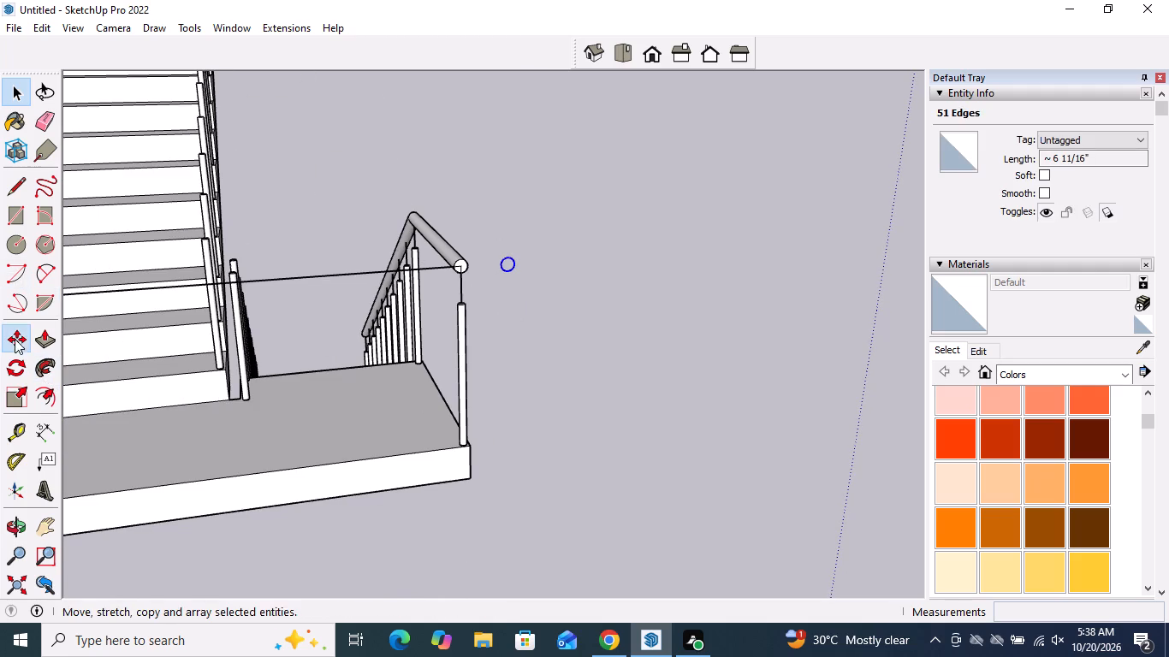
scroll(511, 266, up, 4)
scroll(494, 262, down, 5)
click(494, 262)
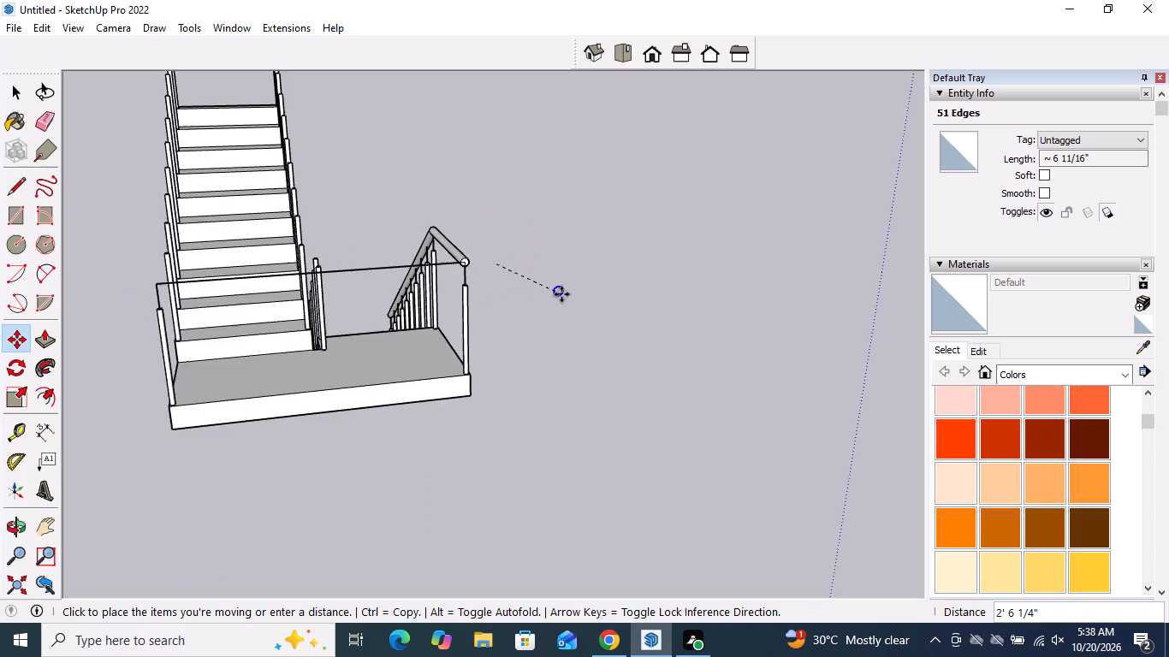
scroll(561, 294, down, 6)
middle_drag(338, 347, 747, 325)
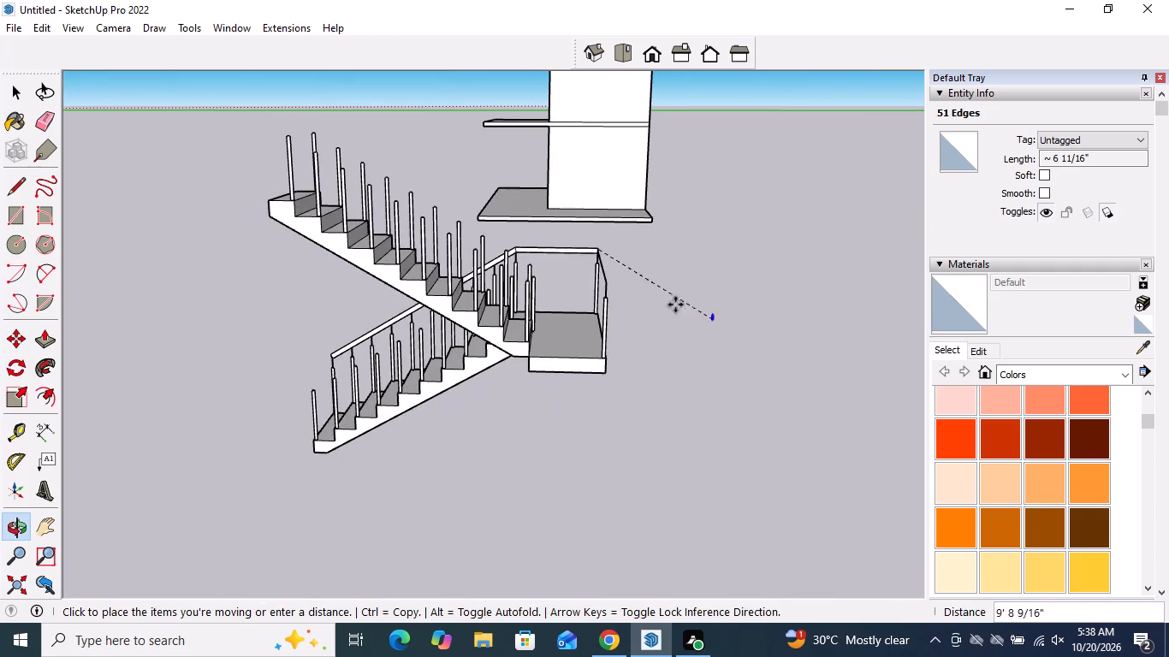
scroll(663, 296, up, 4)
scroll(567, 293, up, 9)
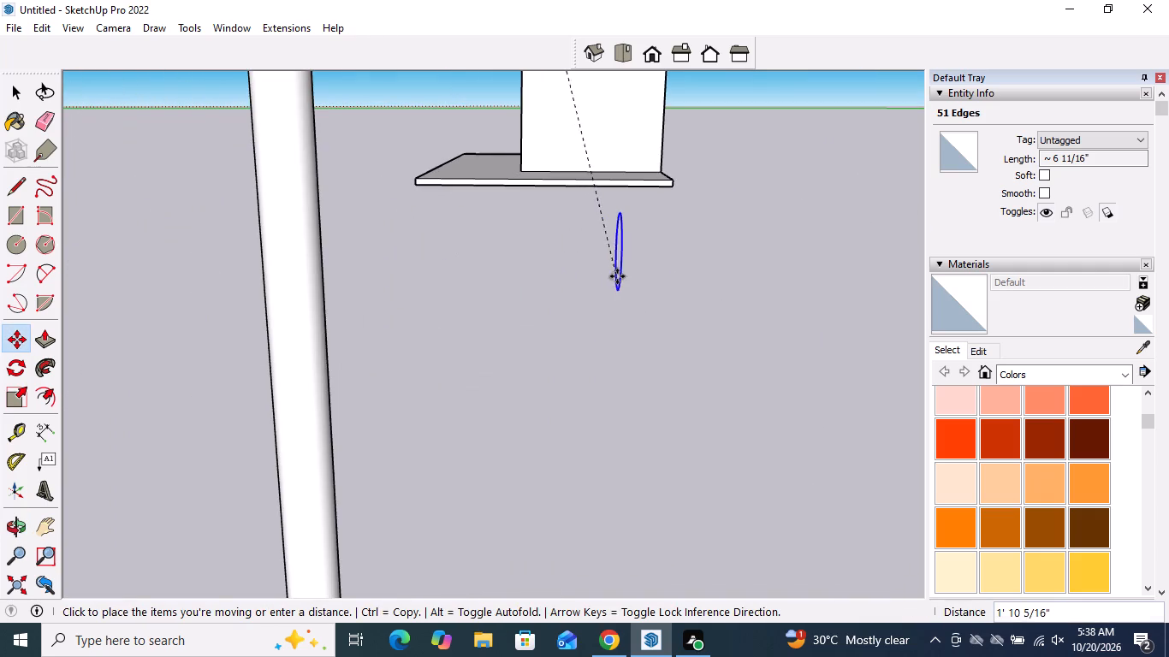
scroll(617, 276, down, 16)
scroll(624, 365, down, 4)
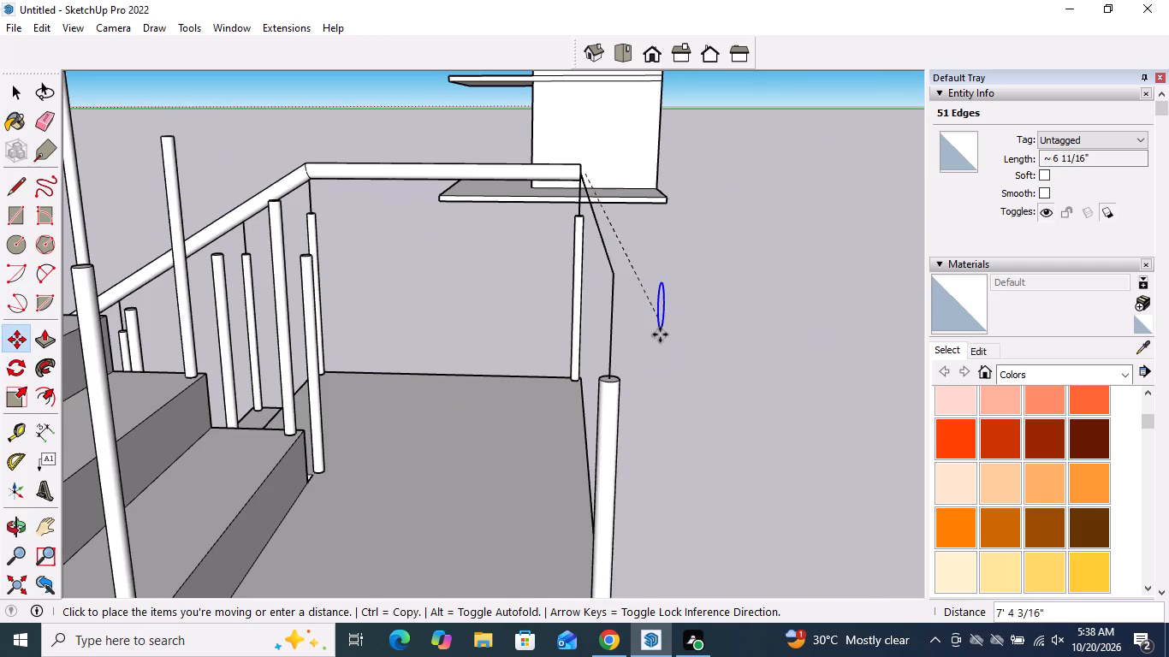
click(670, 366)
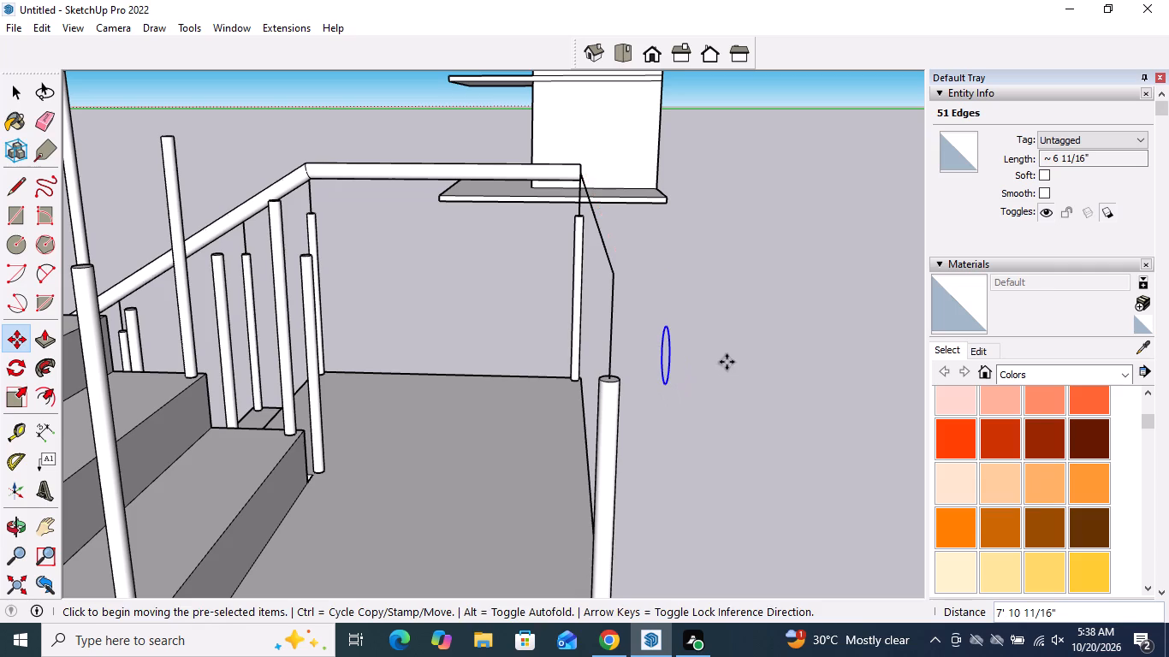
Rotate the copied circle 90° horizontally about a point on its edge so it stands perpendicular to its former plane.
key(space)
click(17, 356)
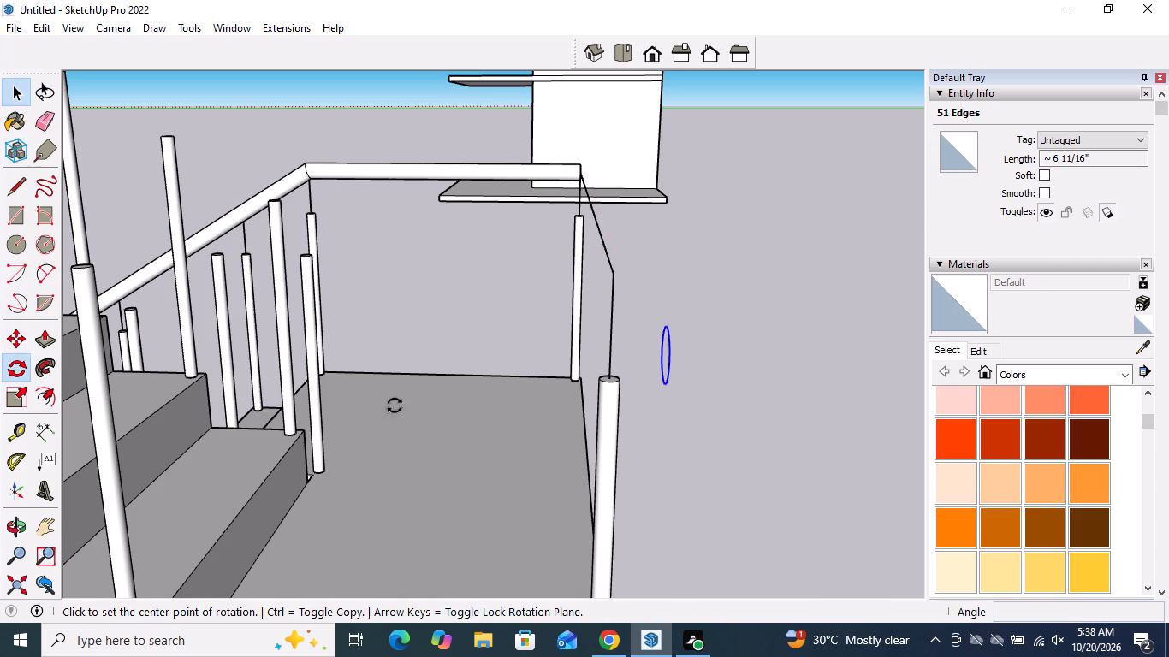
click(668, 370)
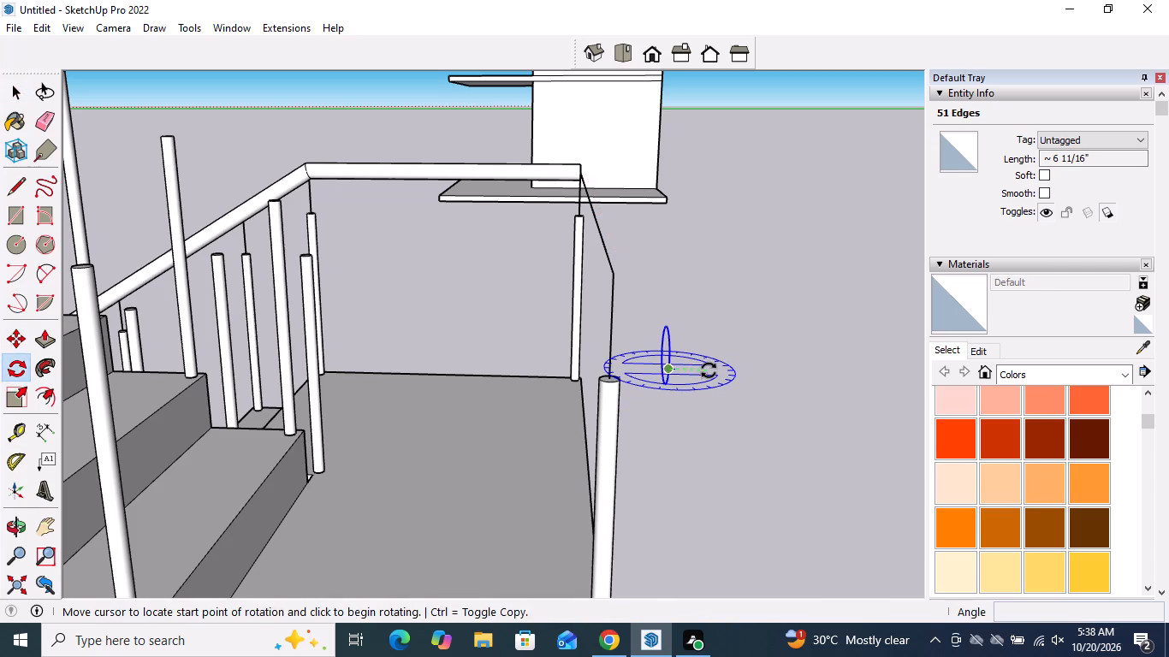
click(709, 370)
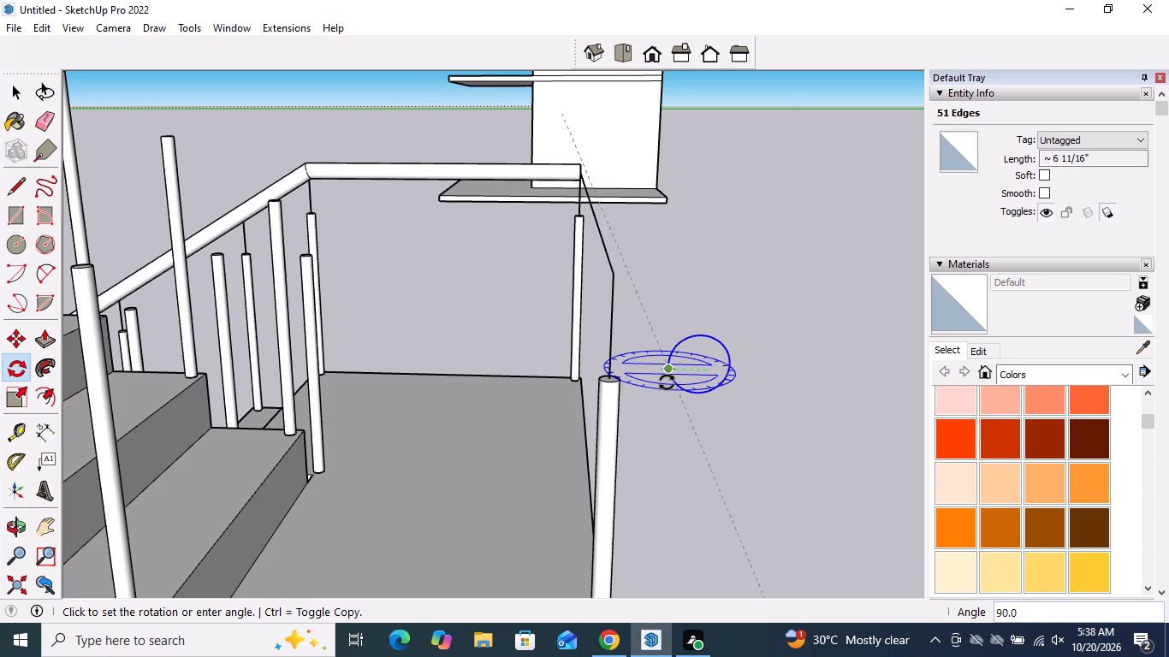
click(667, 382)
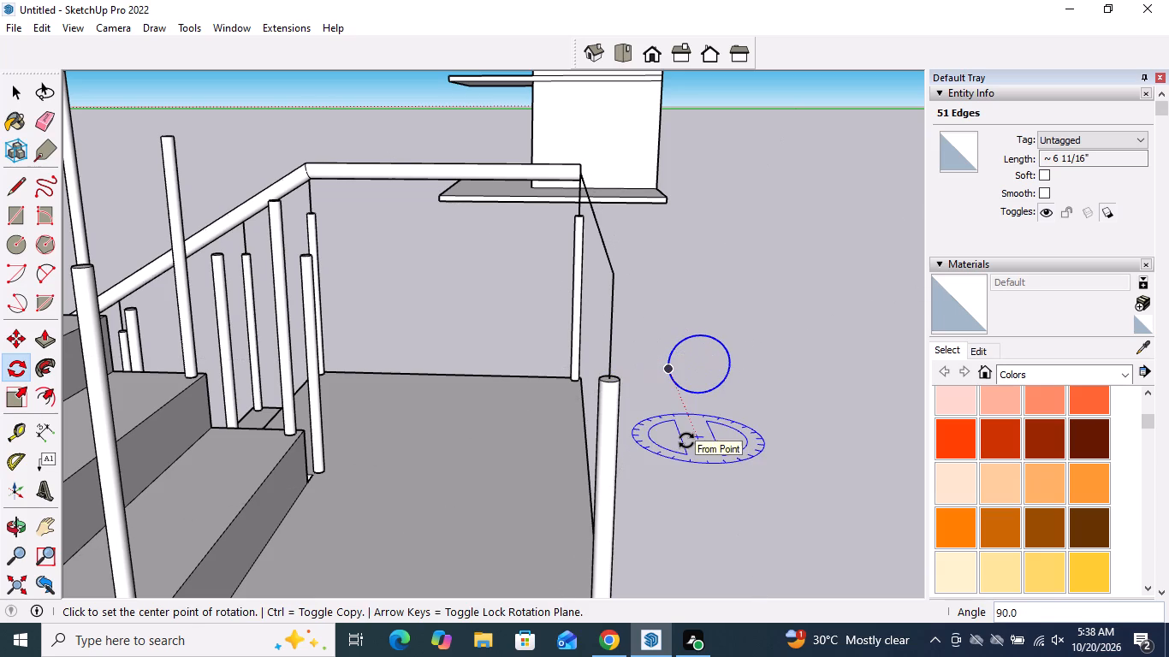
key(space)
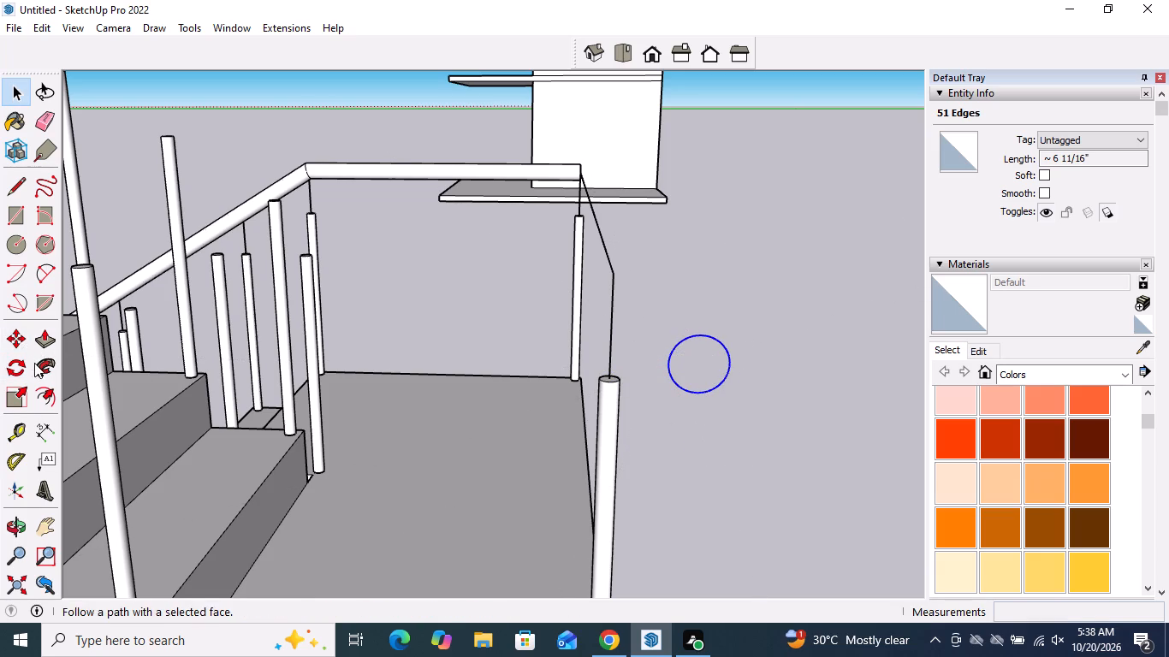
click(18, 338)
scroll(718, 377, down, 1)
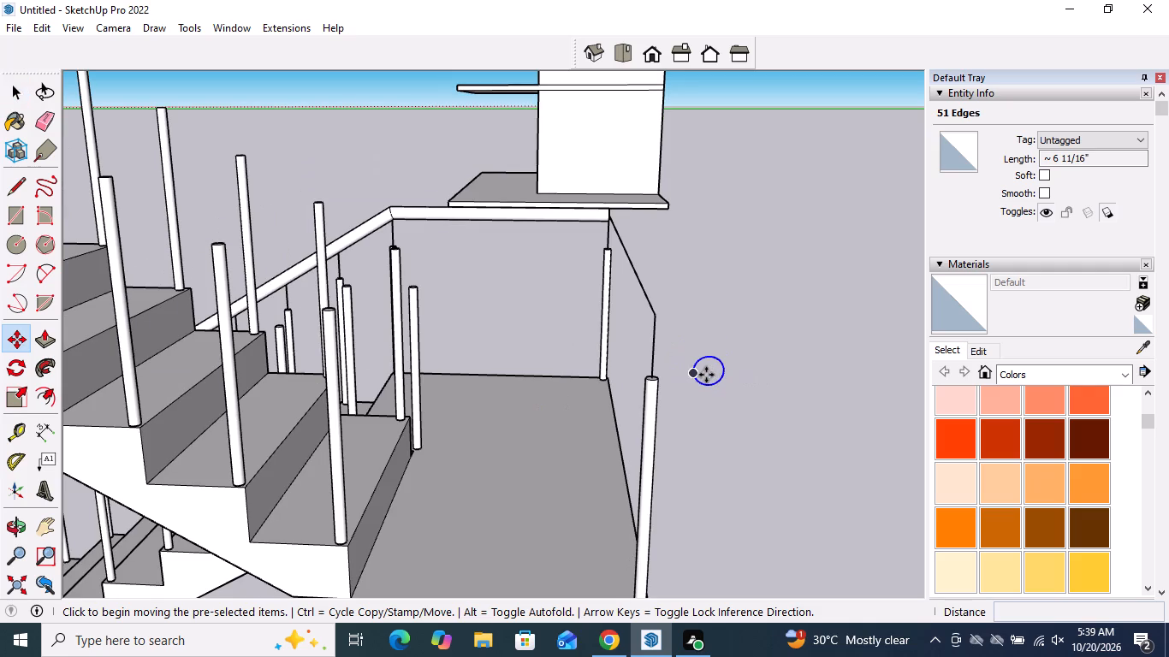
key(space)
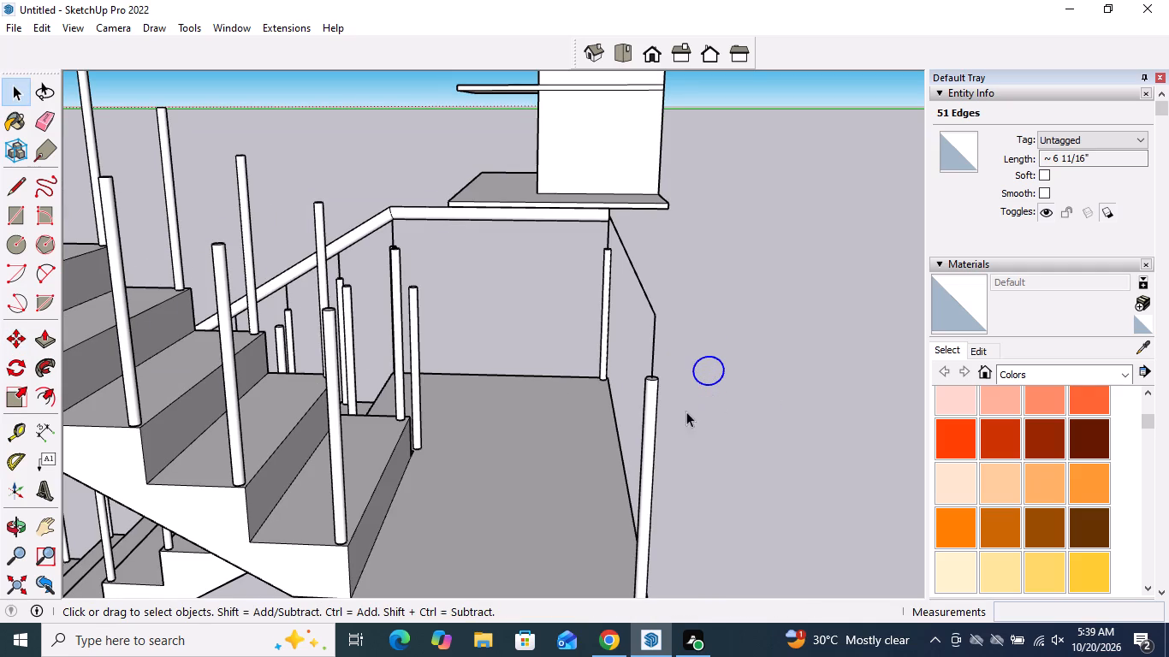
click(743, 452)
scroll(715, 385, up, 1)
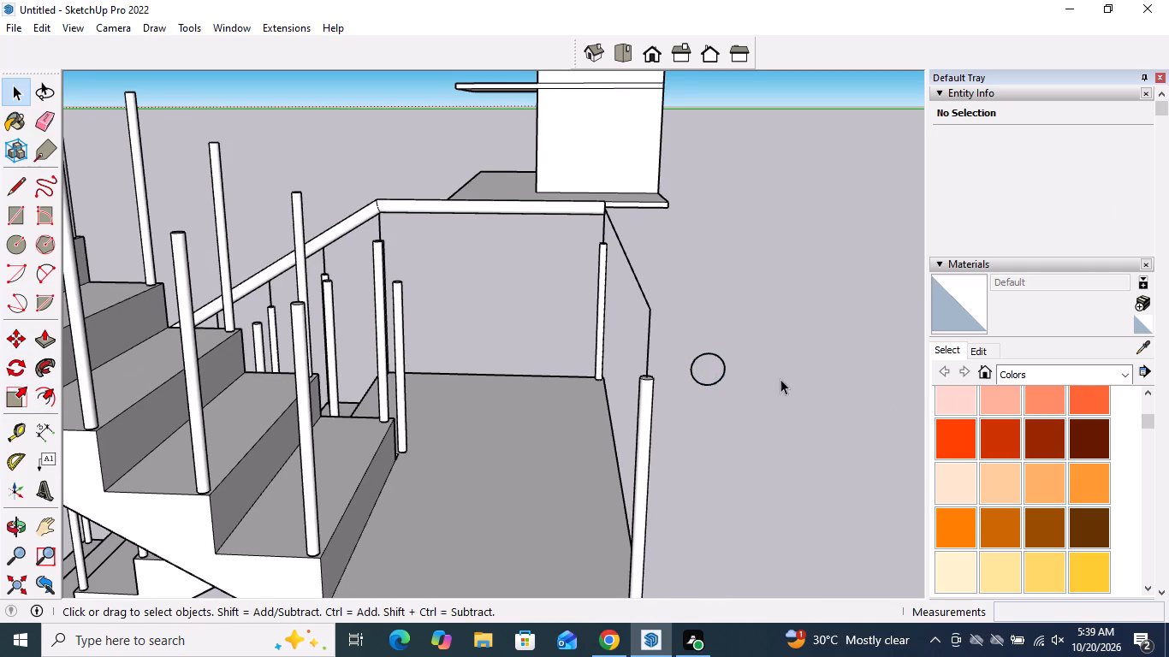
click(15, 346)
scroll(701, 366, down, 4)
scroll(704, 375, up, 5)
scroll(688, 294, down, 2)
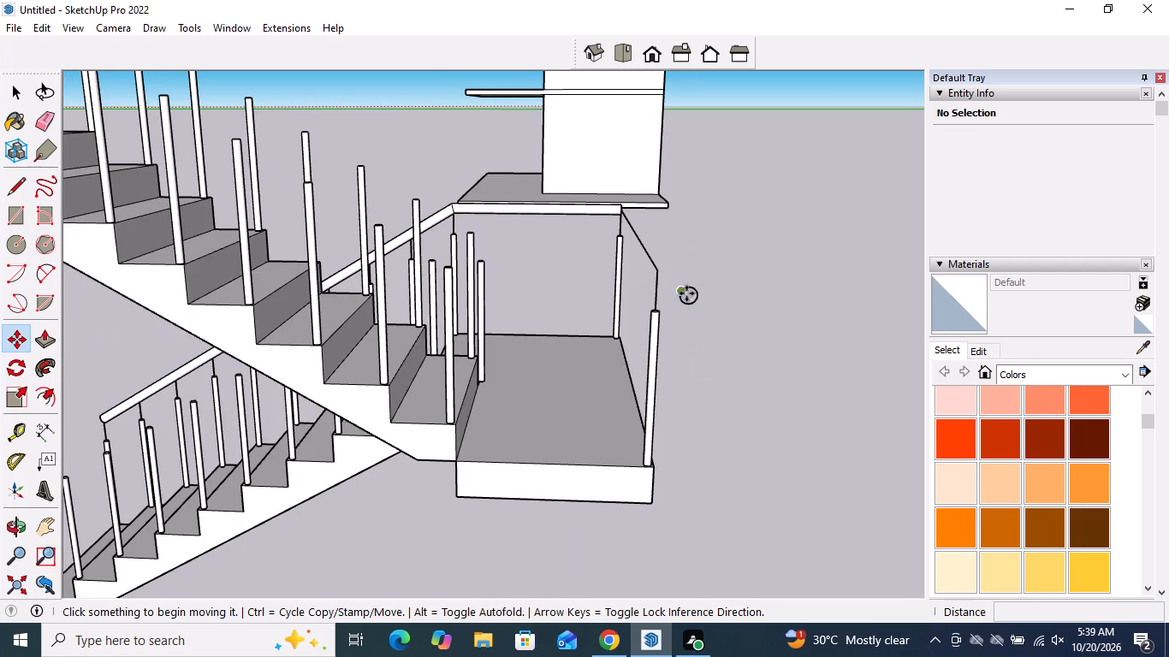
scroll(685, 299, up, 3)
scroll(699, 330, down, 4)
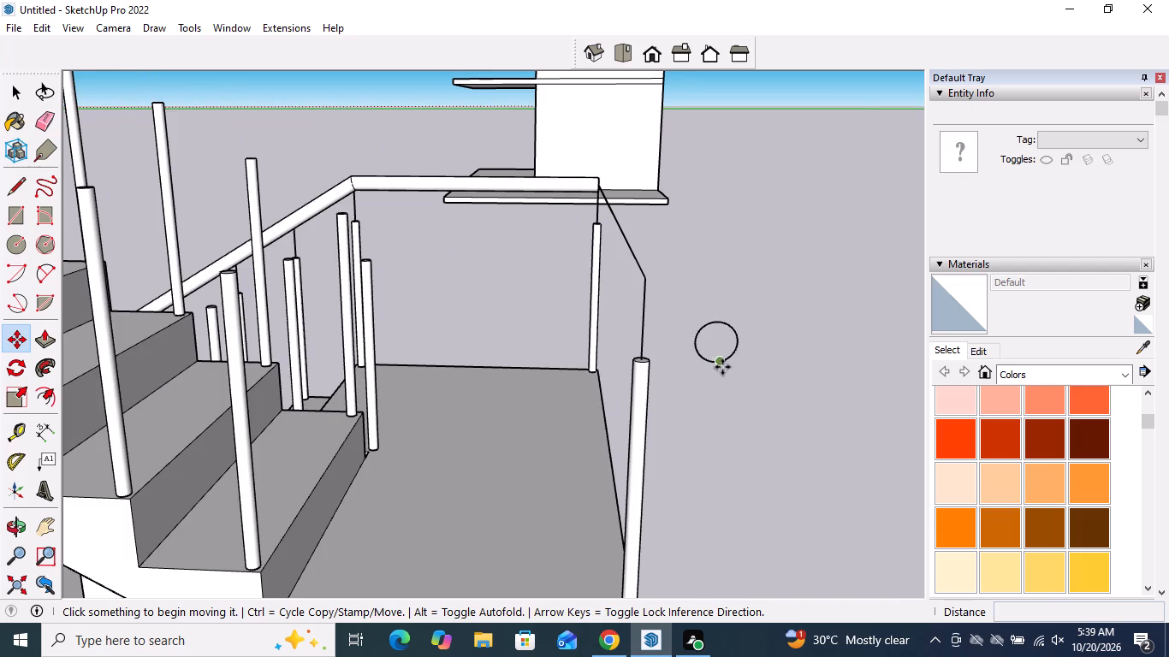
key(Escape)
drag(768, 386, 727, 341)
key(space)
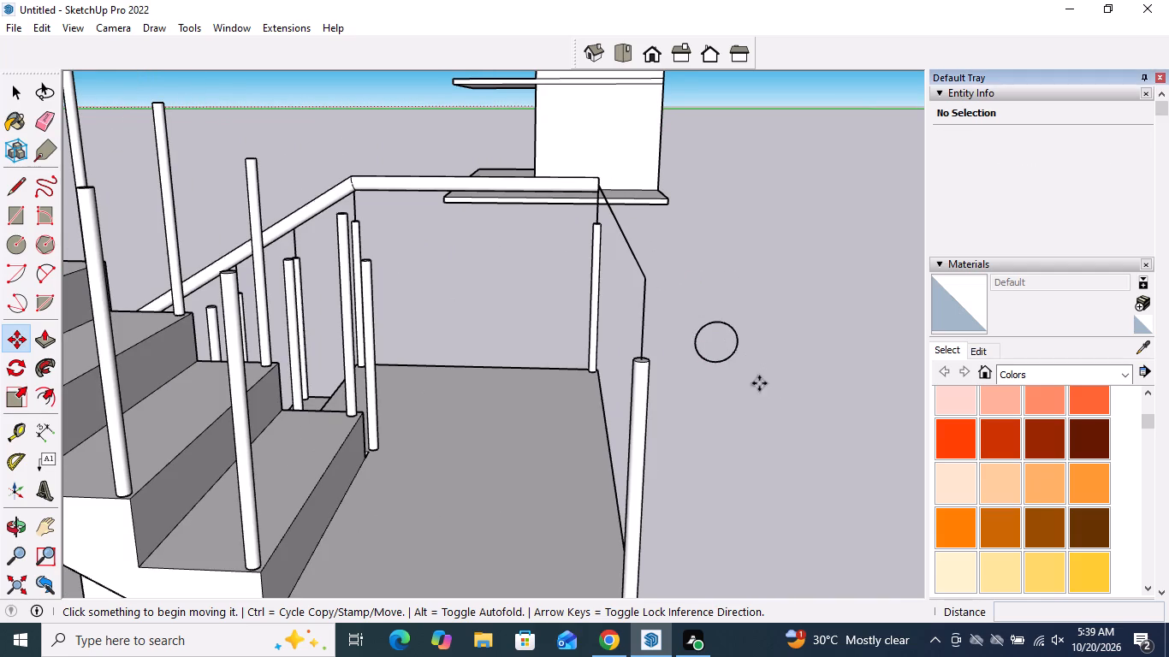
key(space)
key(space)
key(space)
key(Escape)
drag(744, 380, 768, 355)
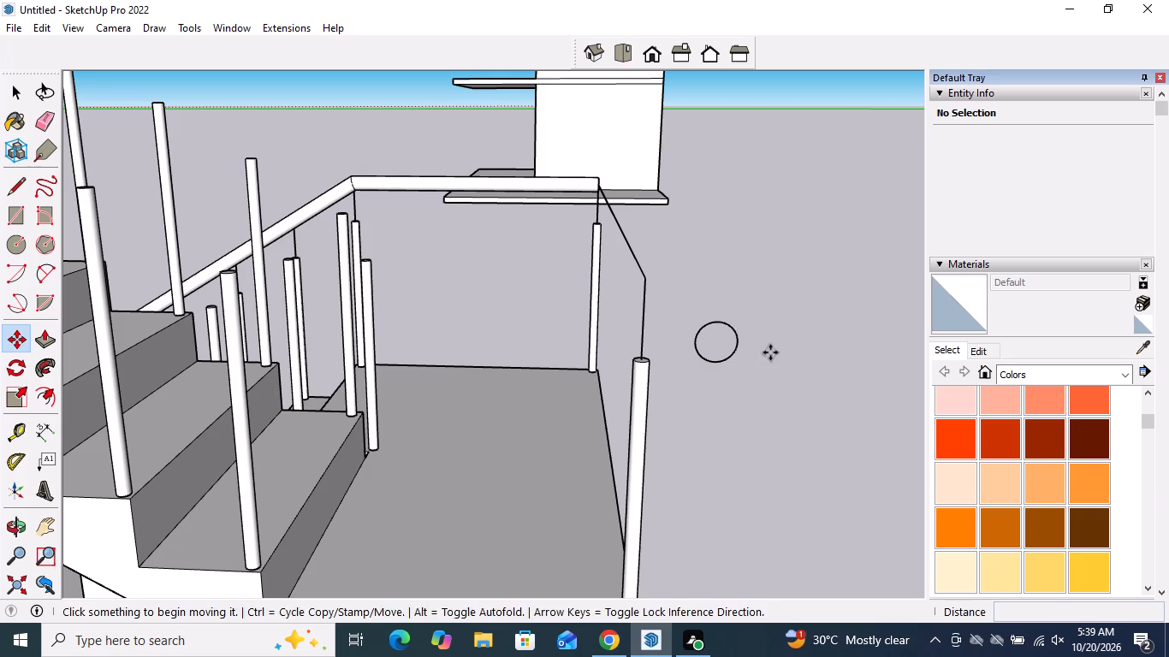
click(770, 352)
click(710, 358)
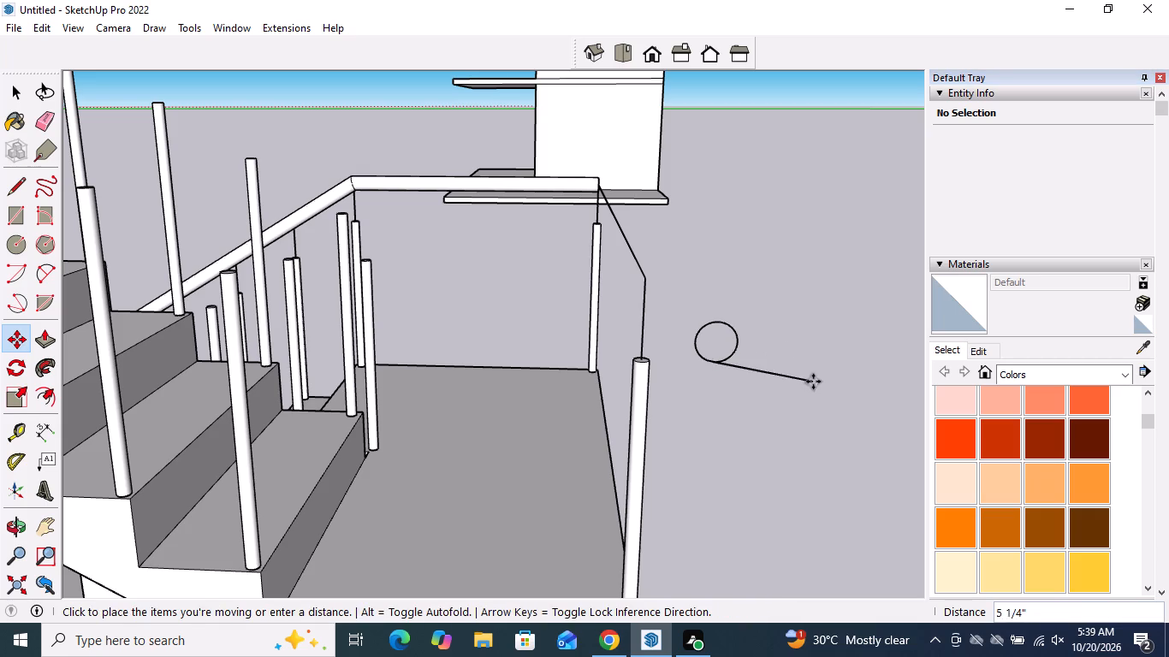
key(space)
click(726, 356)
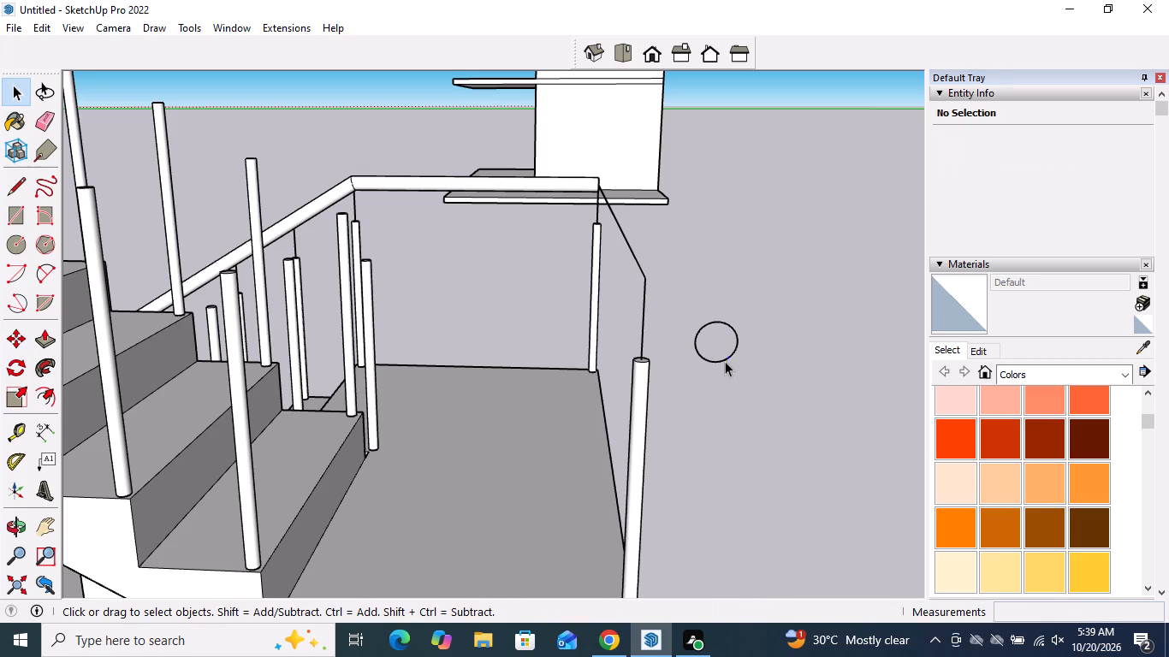
Move the copied circle about 3 3/16" upward beside the landing's corner post.
drag(828, 398, 679, 287)
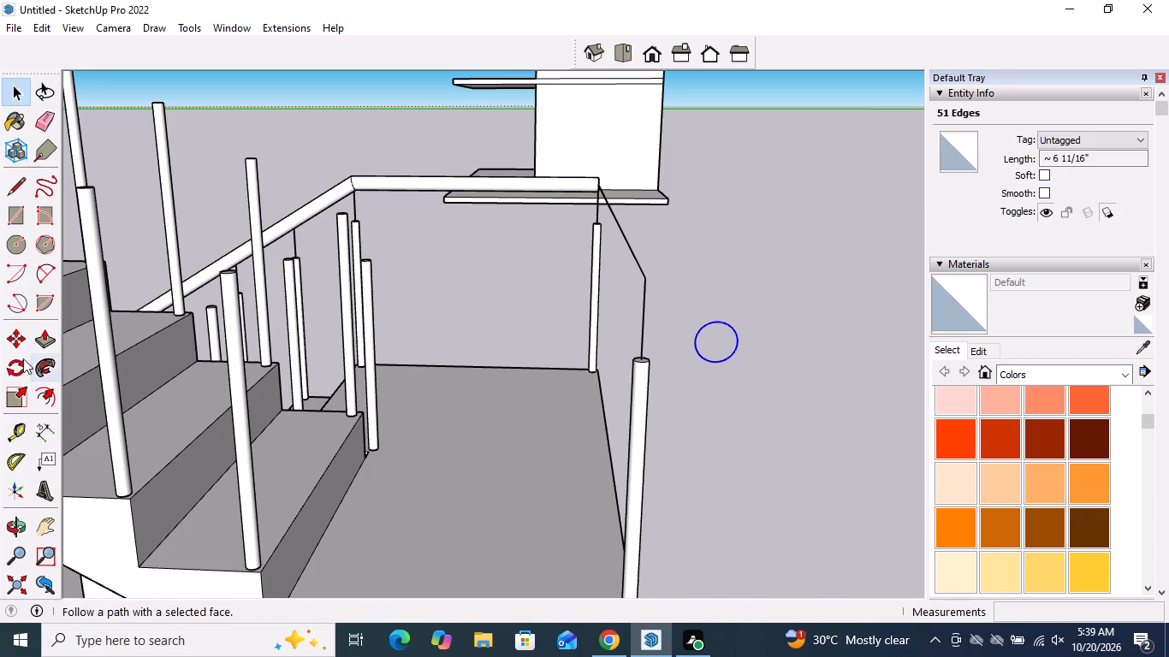
click(11, 346)
scroll(607, 415, down, 3)
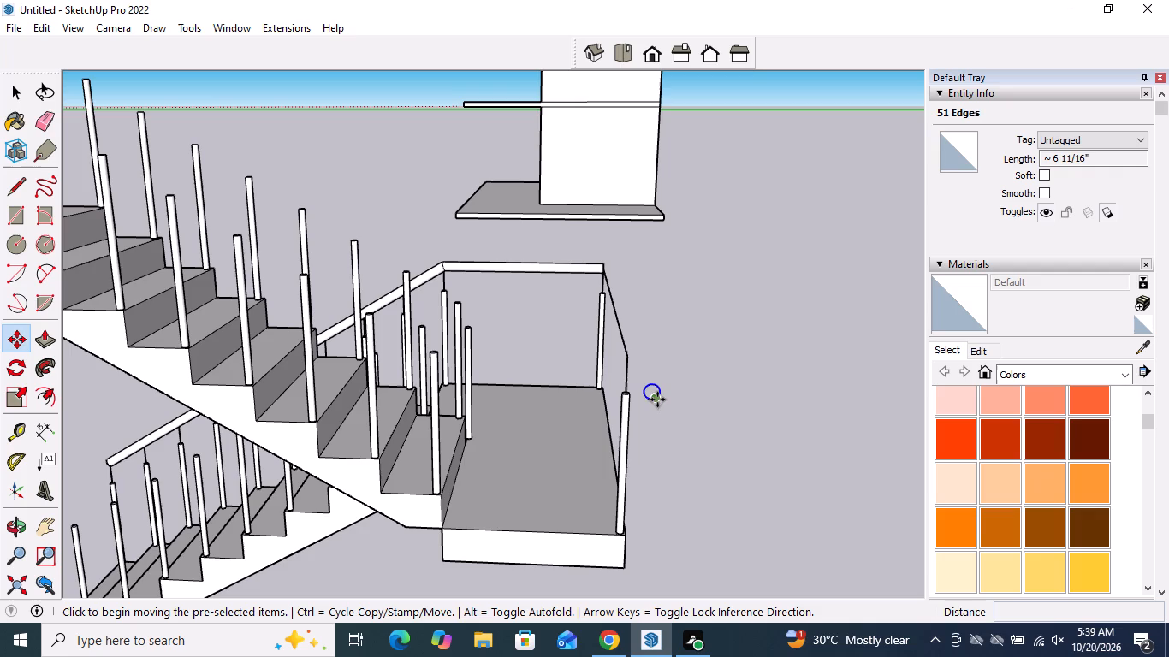
scroll(652, 399, up, 3)
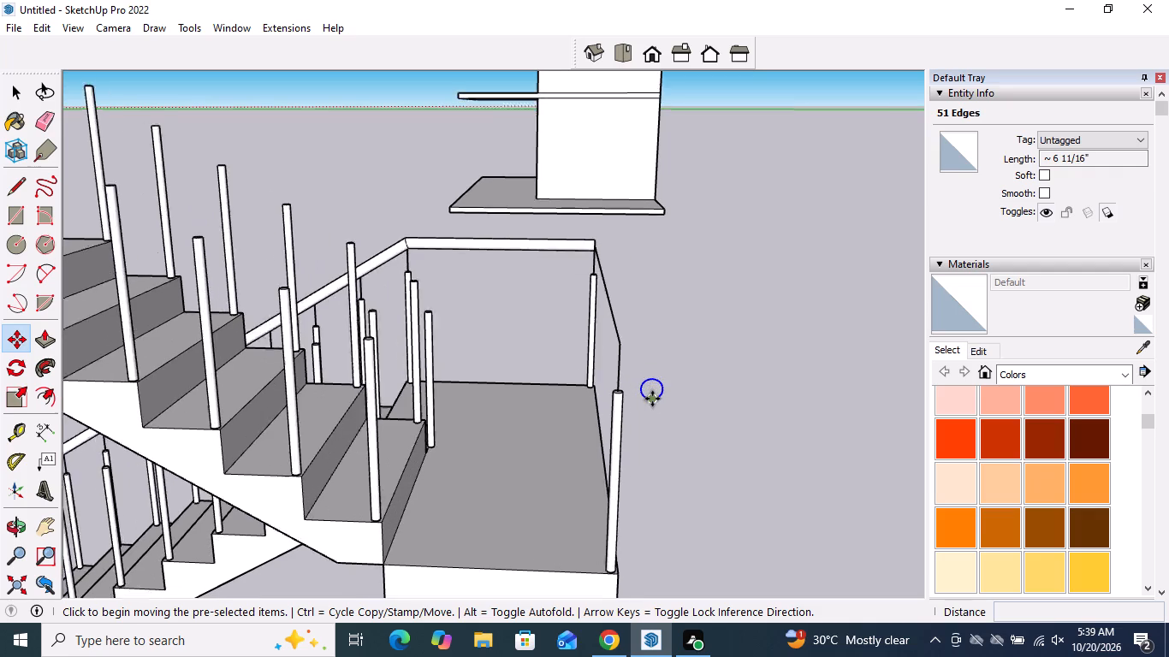
scroll(652, 399, up, 5)
scroll(658, 384, down, 4)
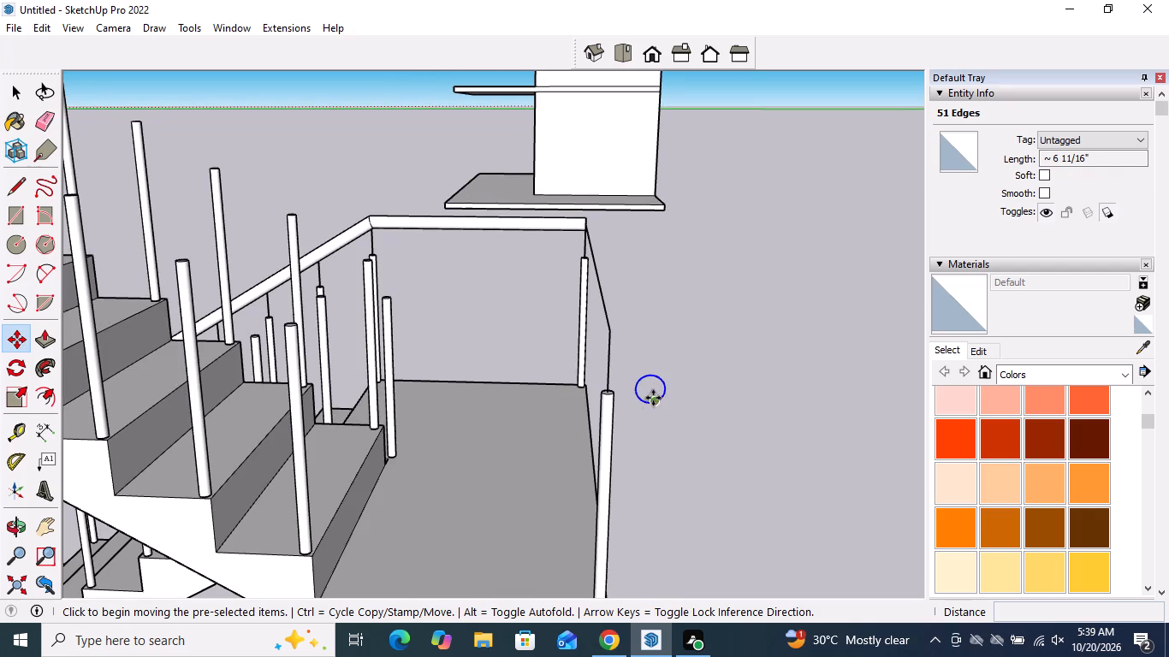
click(650, 405)
click(656, 362)
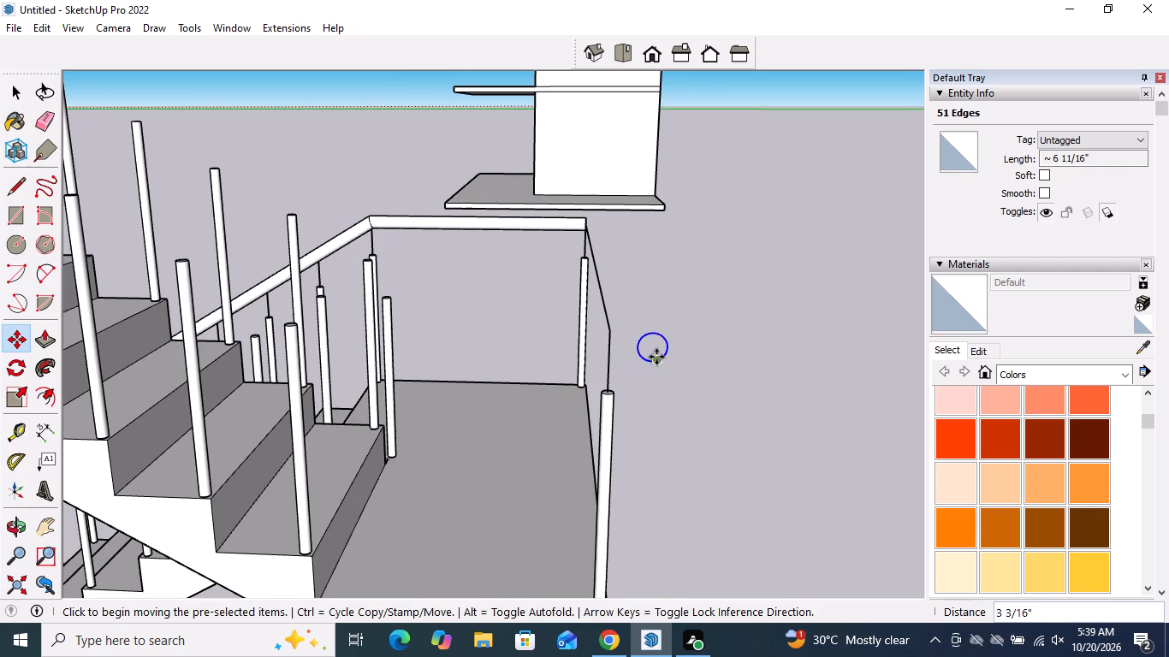
Move the circle about 7 1/4" across toward the bend of the handrail path line above the landing's corner post.
scroll(649, 379, down, 4)
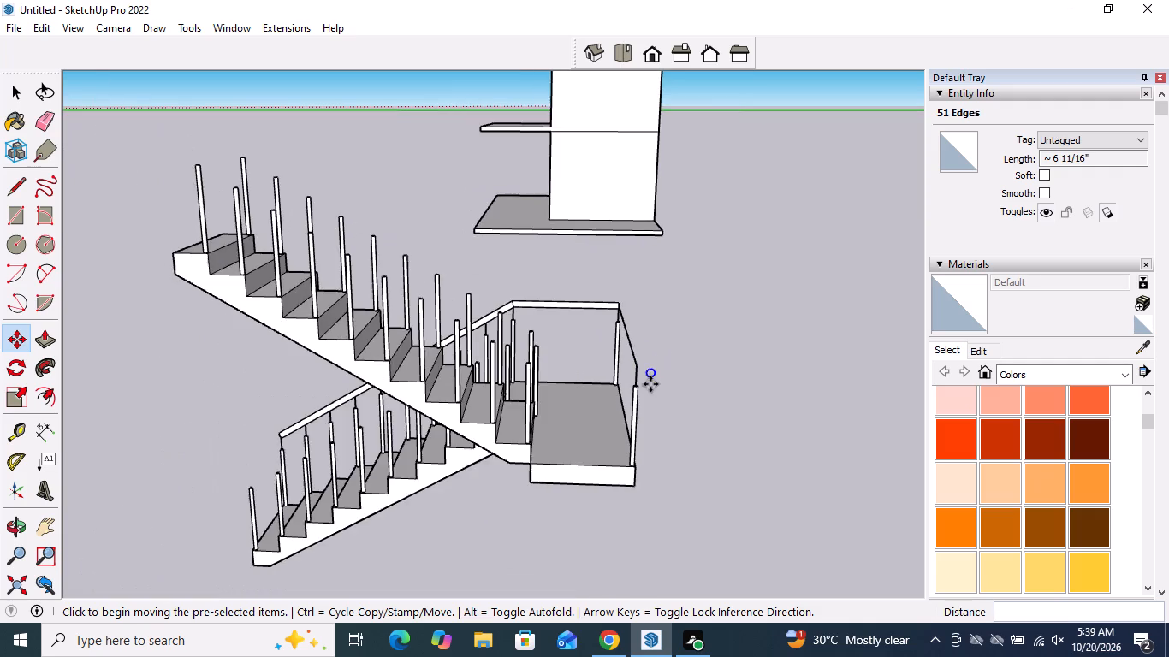
scroll(655, 375, up, 14)
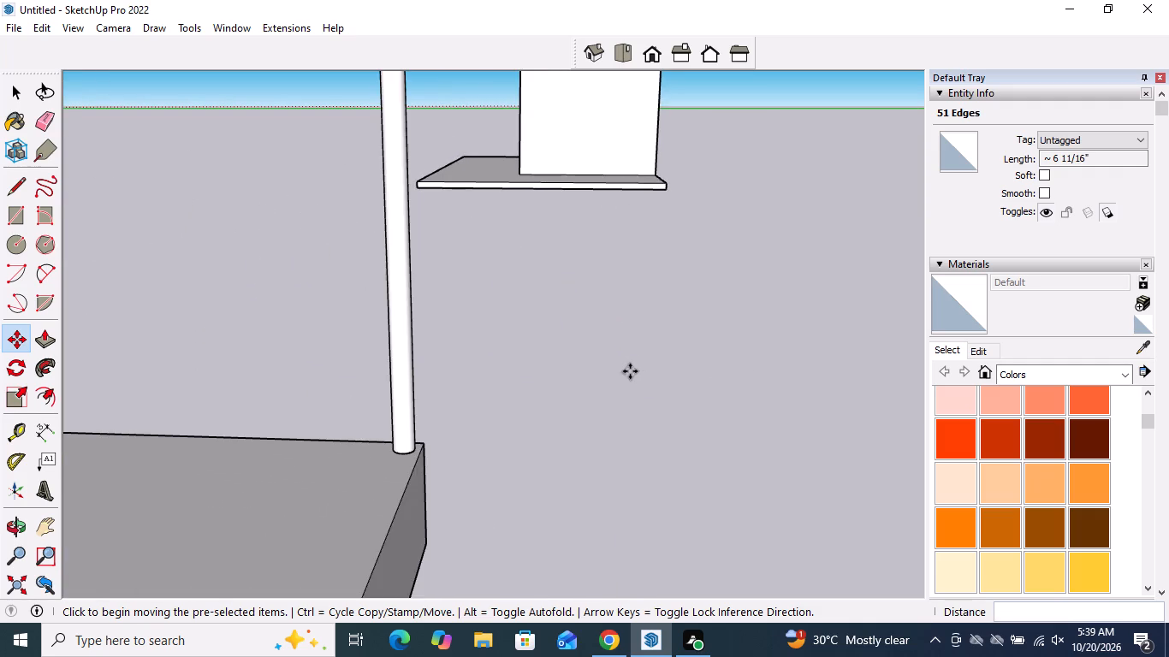
scroll(630, 371, down, 7)
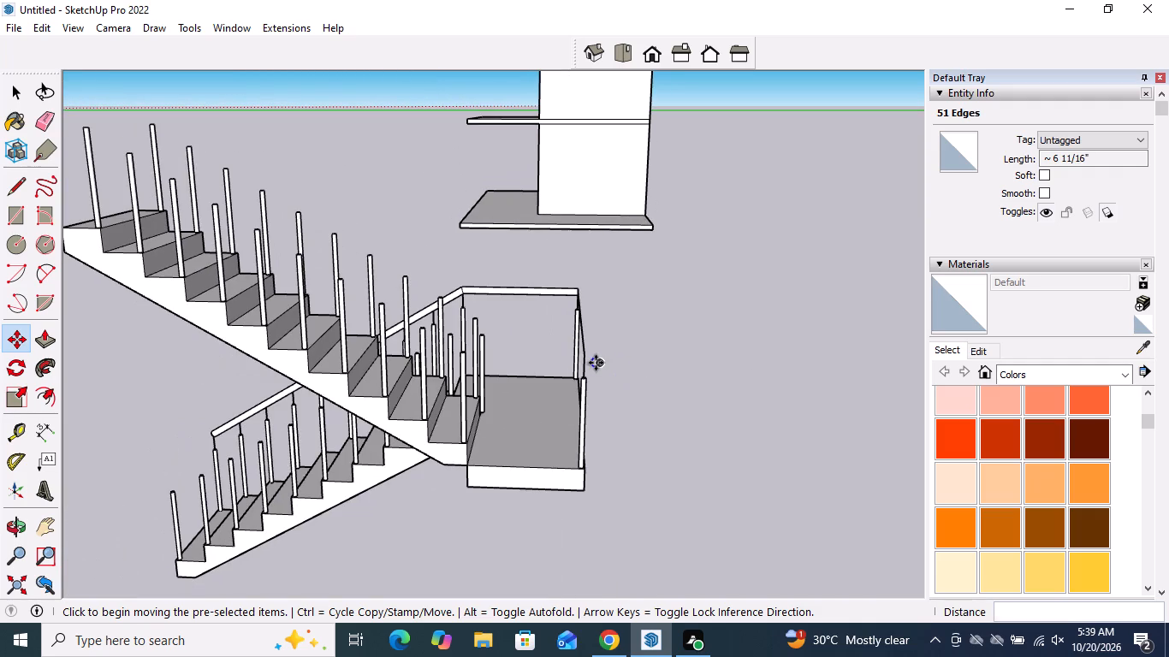
scroll(591, 367, up, 8)
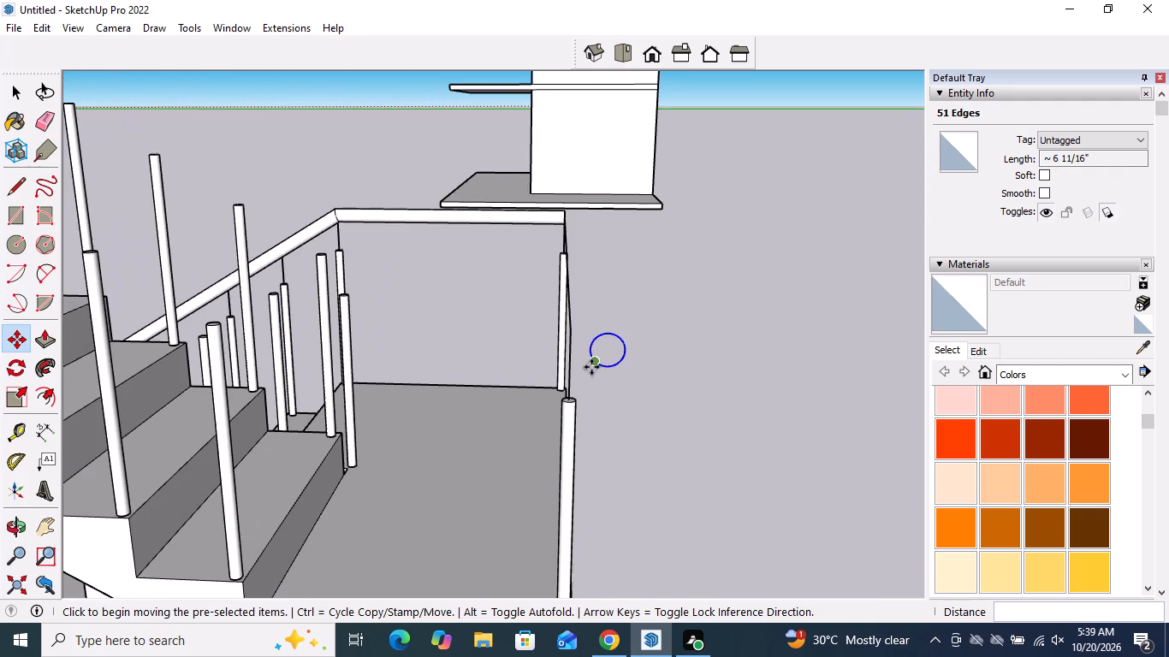
middle_drag(599, 373, 630, 367)
scroll(706, 331, up, 3)
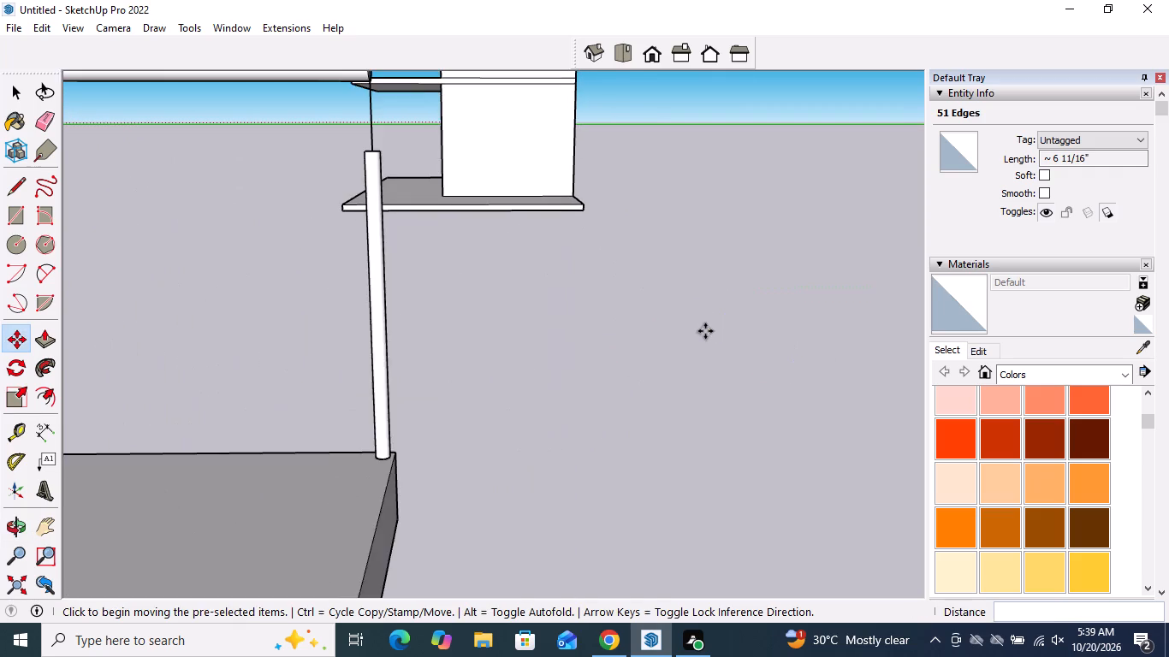
scroll(705, 331, down, 4)
middle_drag(703, 331, 738, 334)
scroll(753, 330, up, 2)
scroll(753, 330, down, 1)
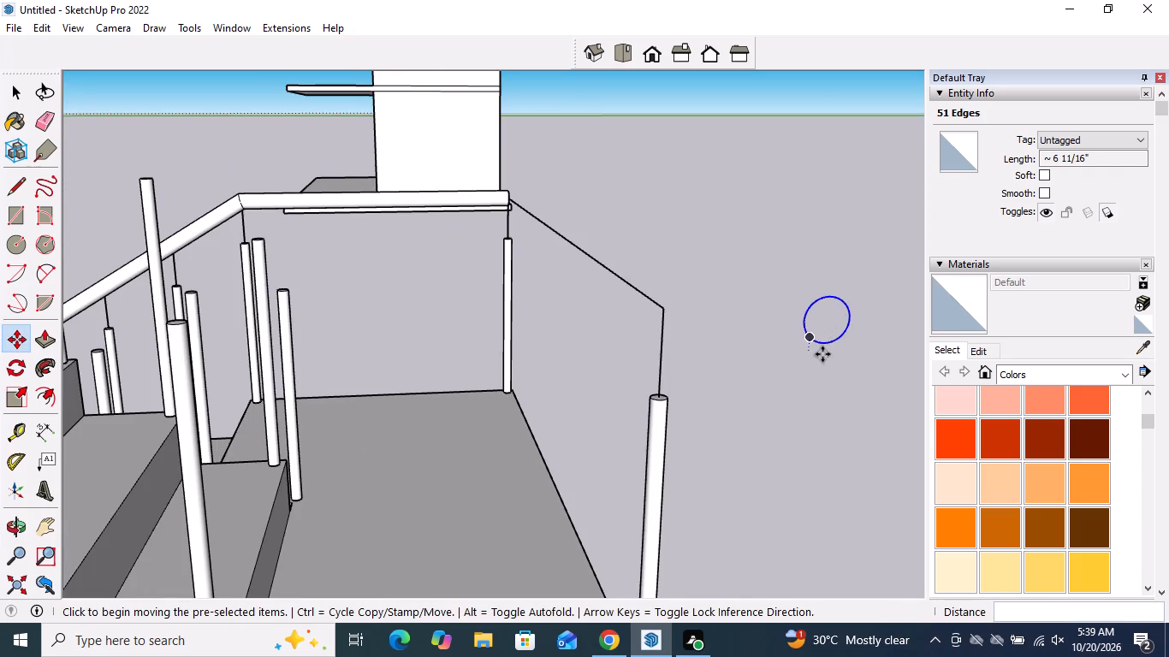
click(810, 338)
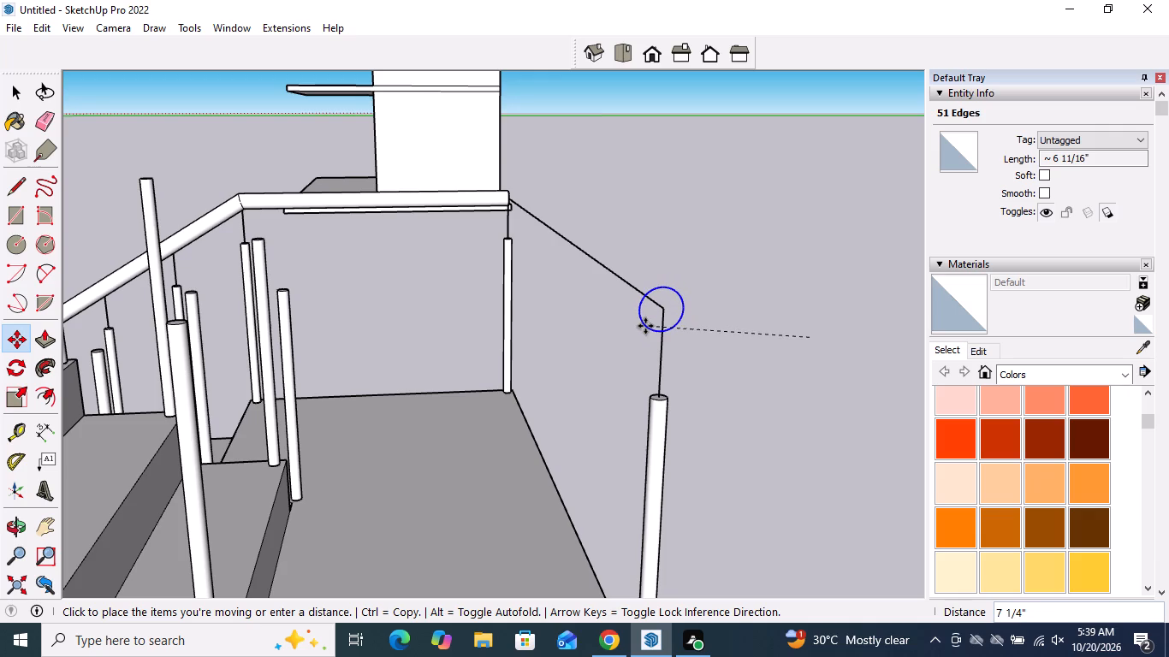
click(645, 326)
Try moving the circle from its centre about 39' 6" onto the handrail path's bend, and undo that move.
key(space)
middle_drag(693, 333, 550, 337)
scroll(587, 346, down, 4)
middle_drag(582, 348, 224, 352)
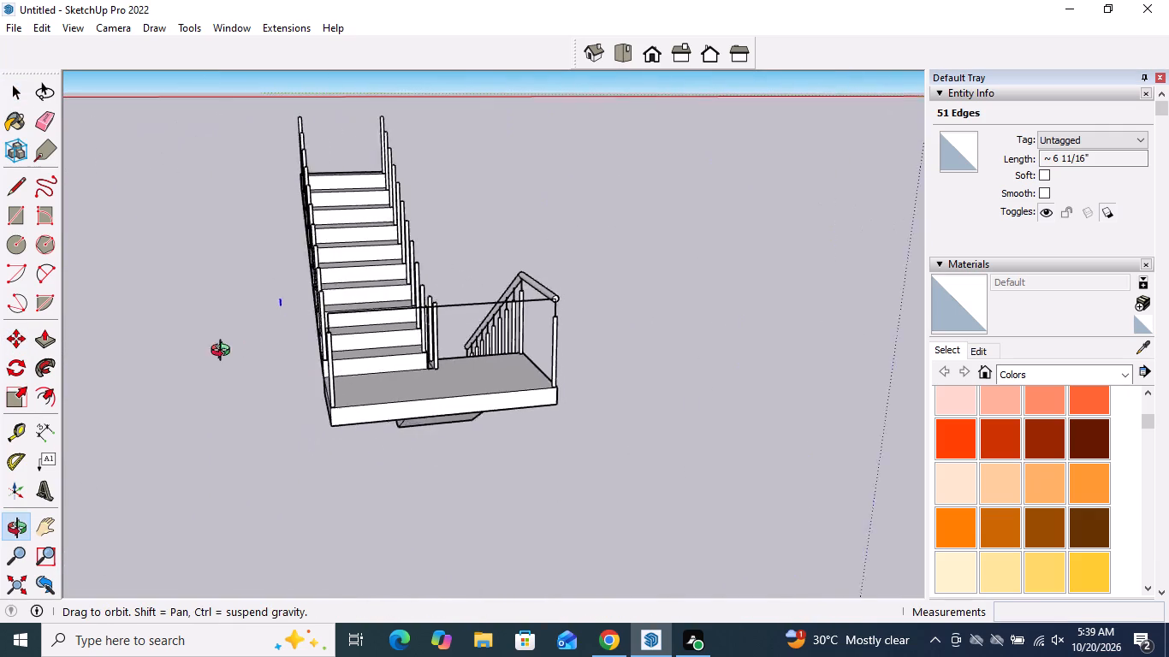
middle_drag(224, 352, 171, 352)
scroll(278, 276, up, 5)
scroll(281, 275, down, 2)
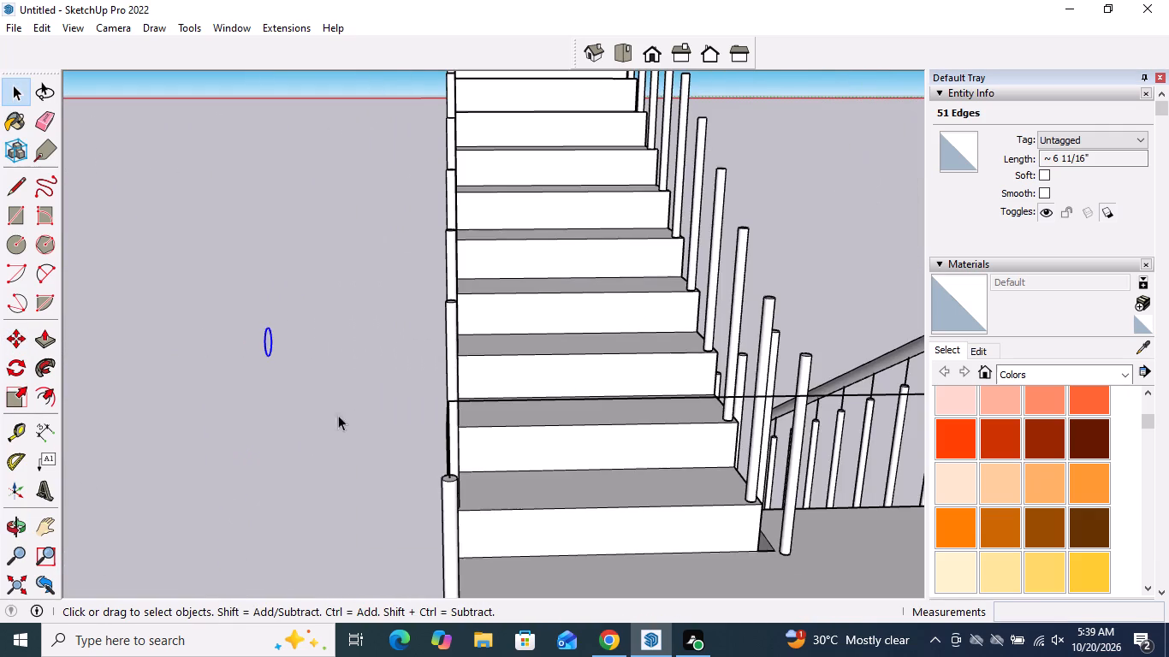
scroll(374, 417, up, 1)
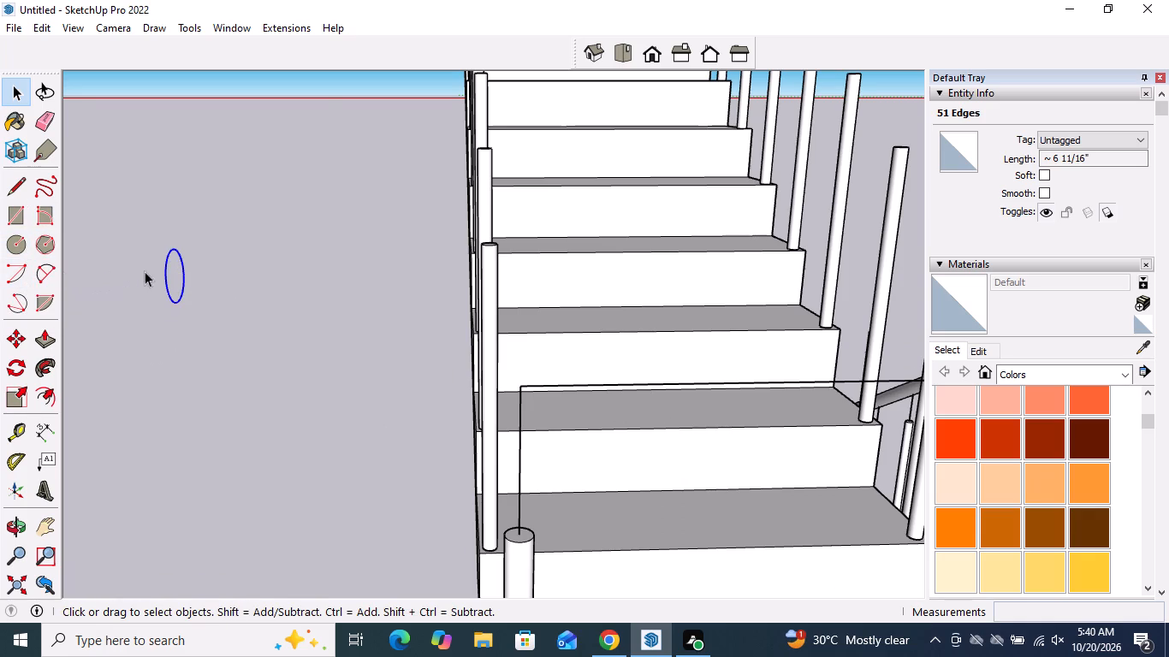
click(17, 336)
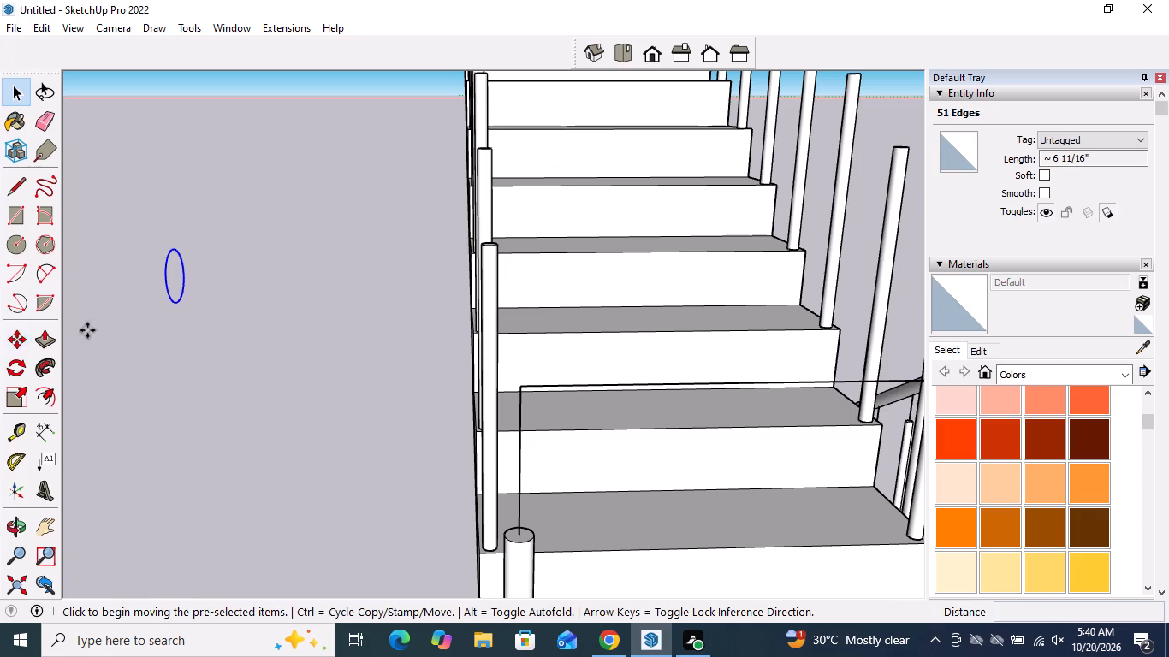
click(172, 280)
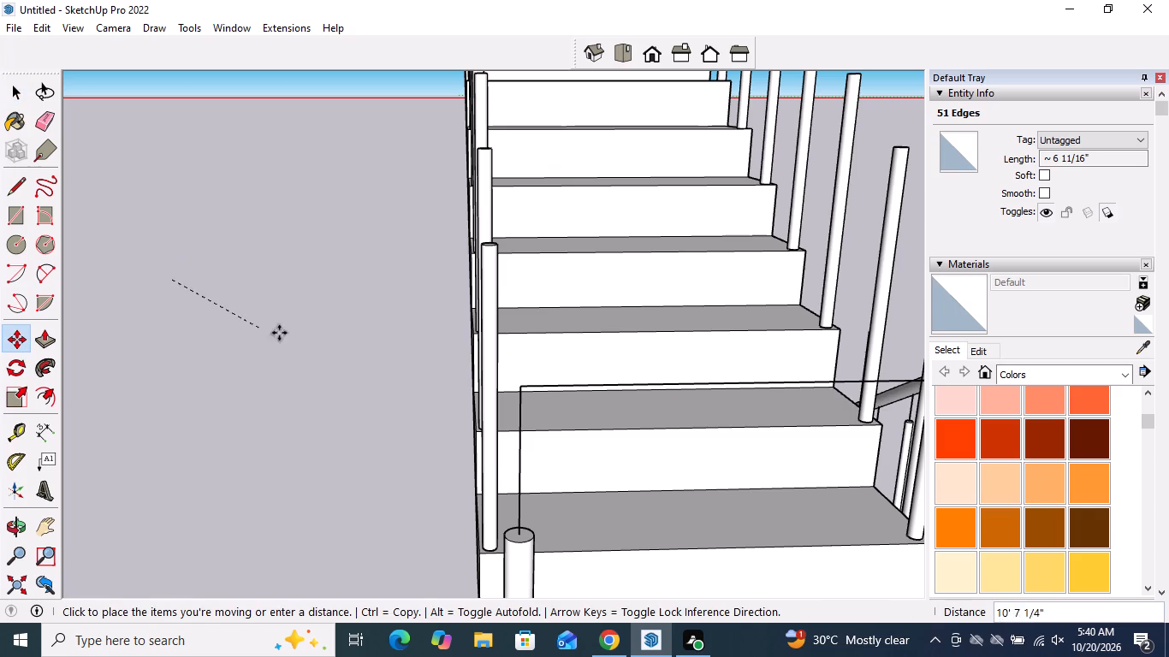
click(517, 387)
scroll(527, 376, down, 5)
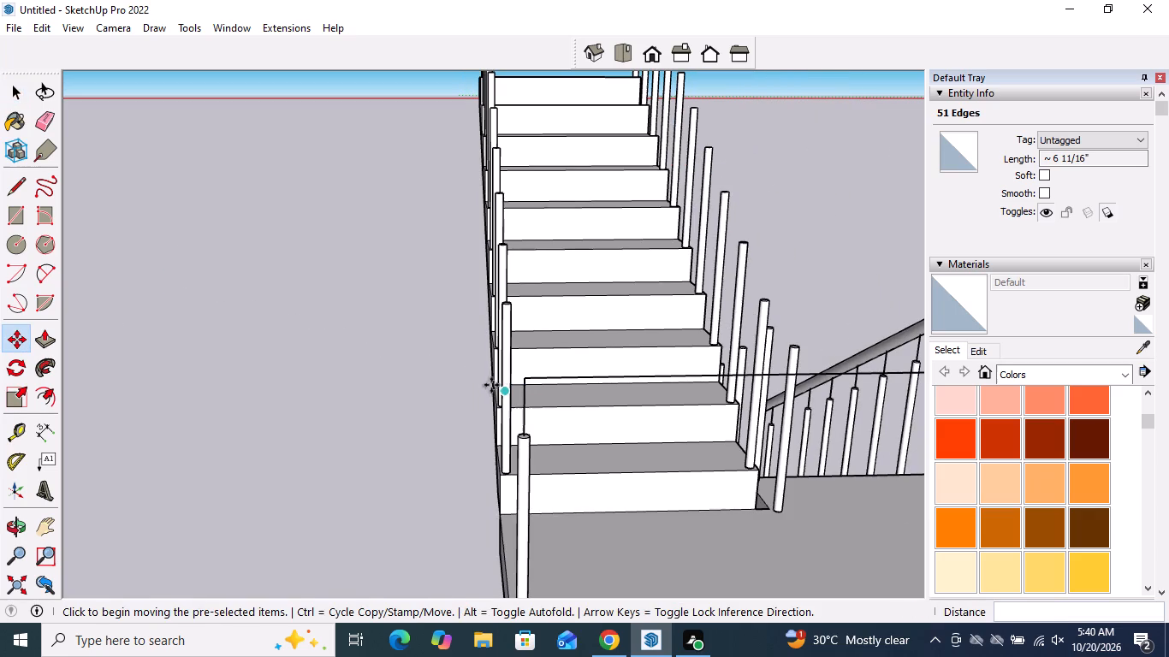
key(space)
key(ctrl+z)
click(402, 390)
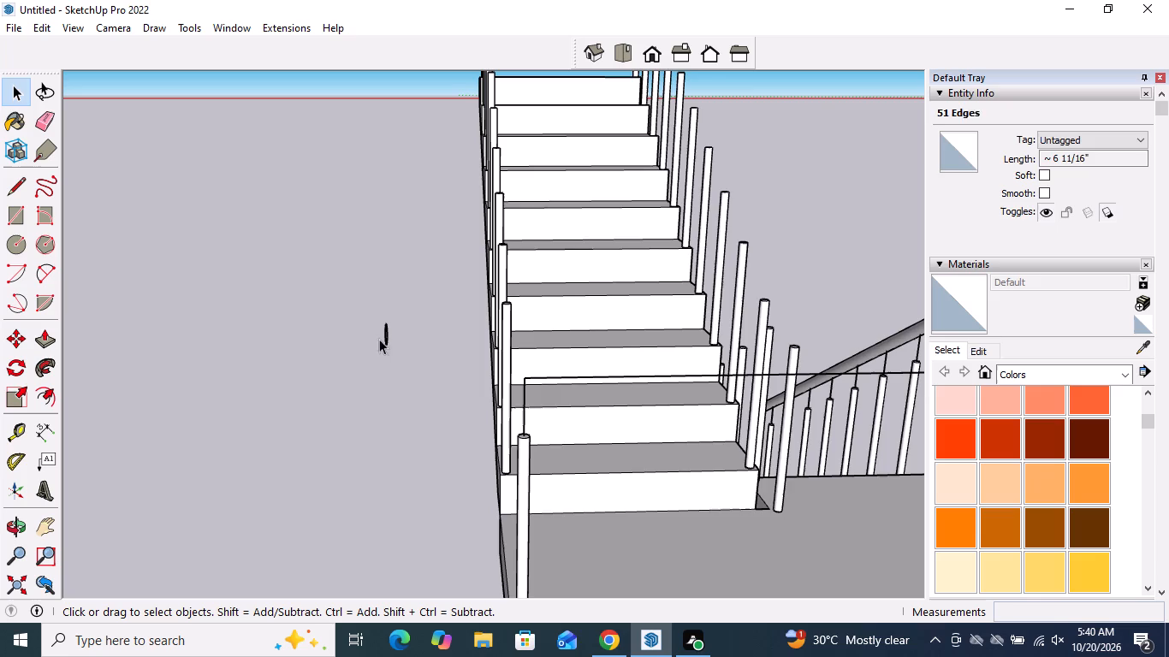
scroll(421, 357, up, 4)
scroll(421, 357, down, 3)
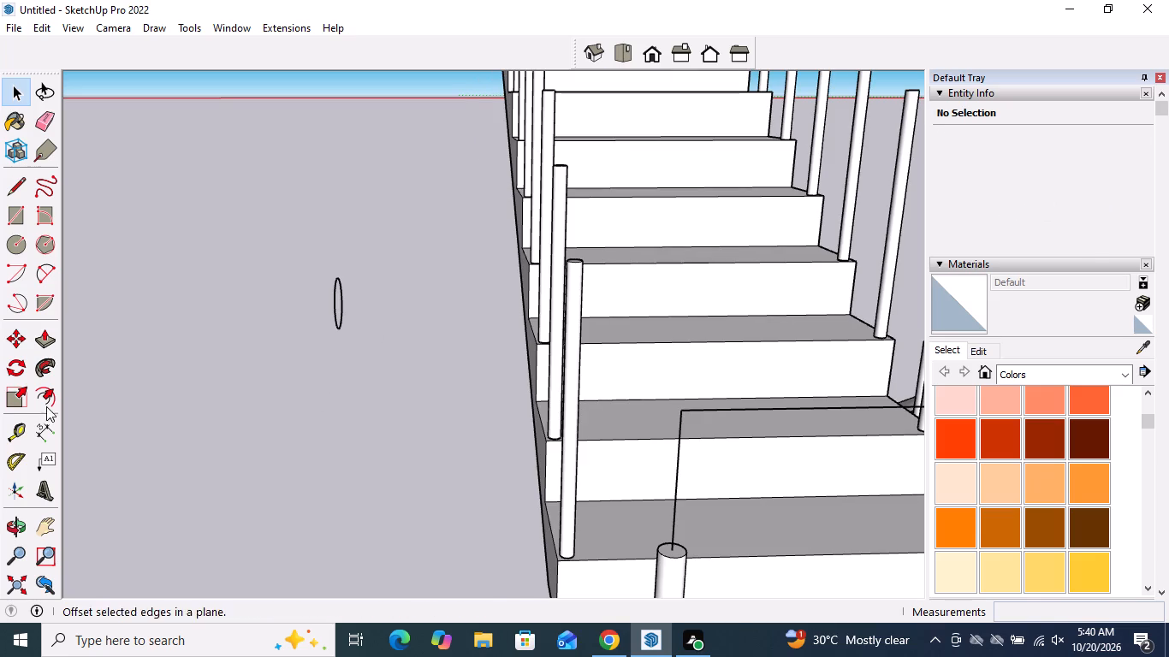
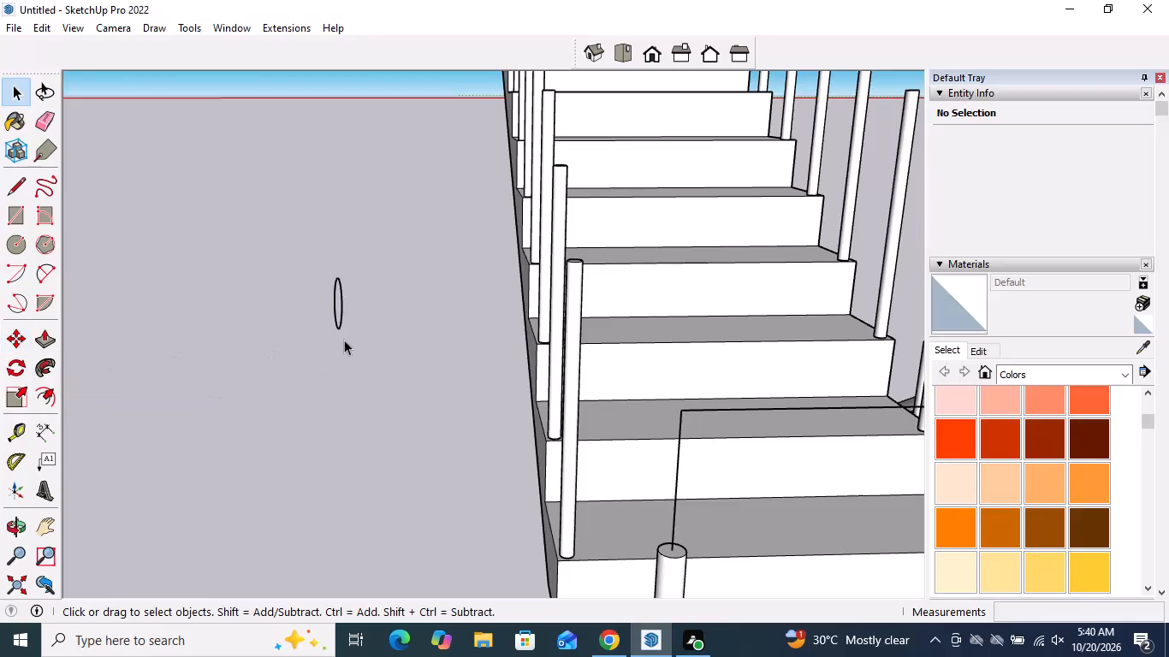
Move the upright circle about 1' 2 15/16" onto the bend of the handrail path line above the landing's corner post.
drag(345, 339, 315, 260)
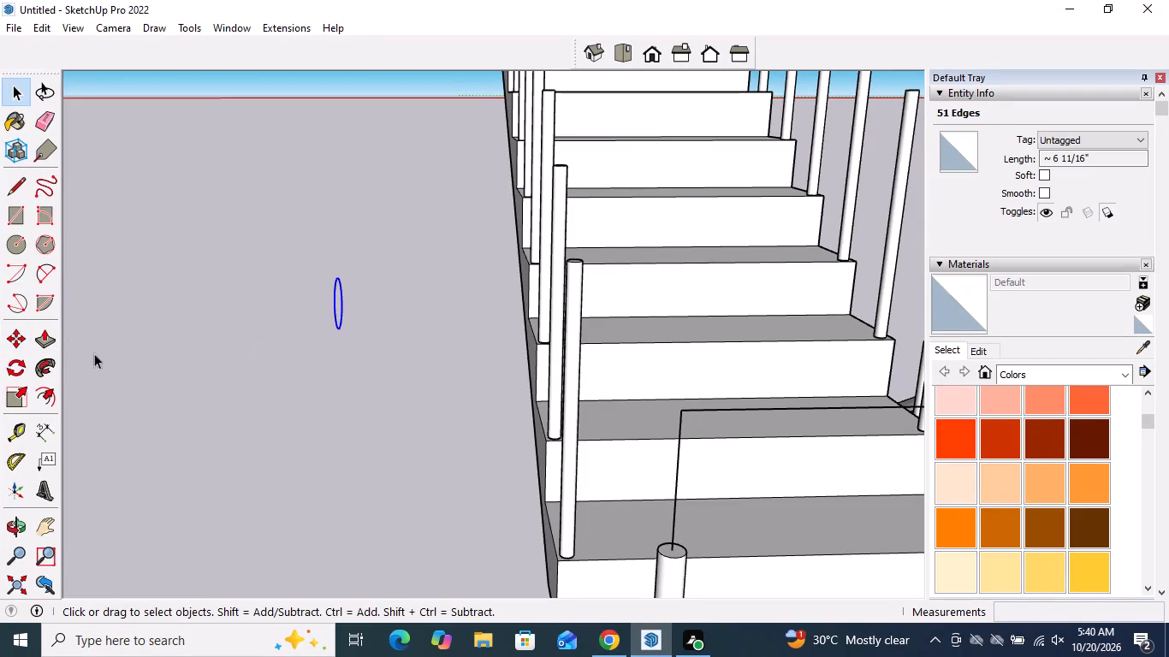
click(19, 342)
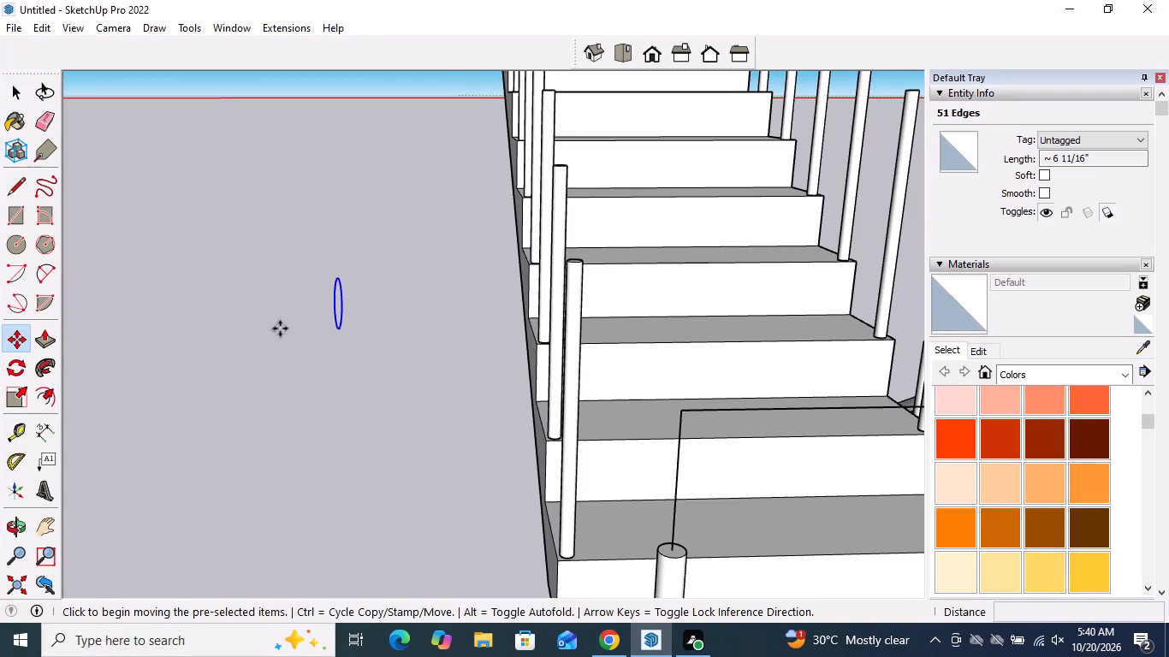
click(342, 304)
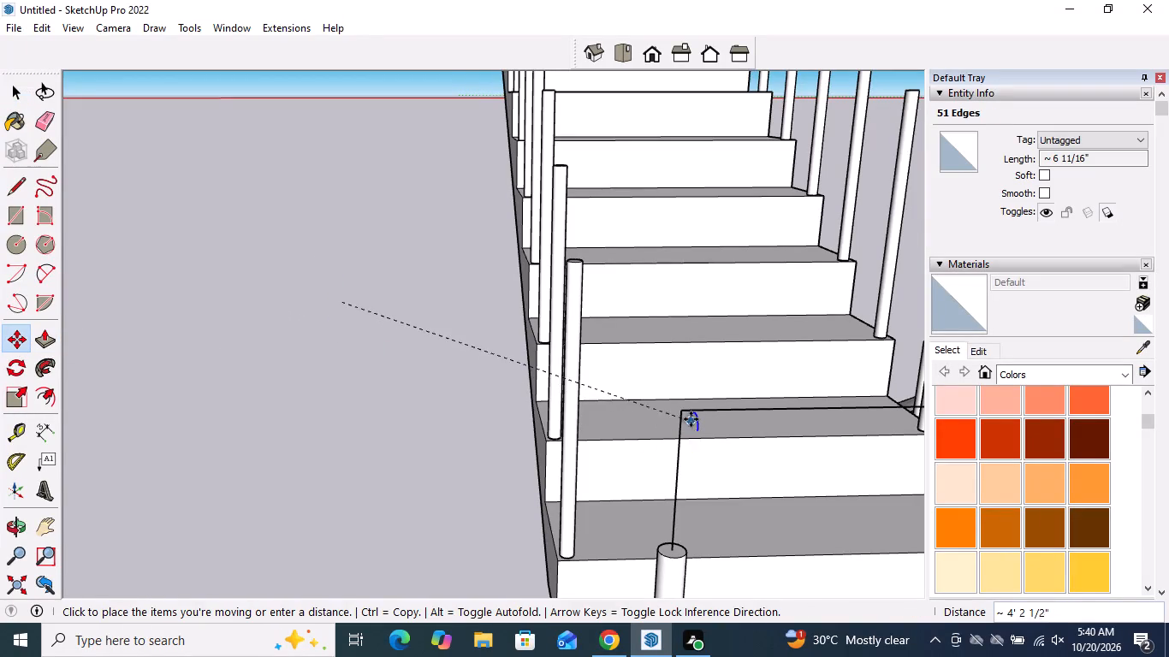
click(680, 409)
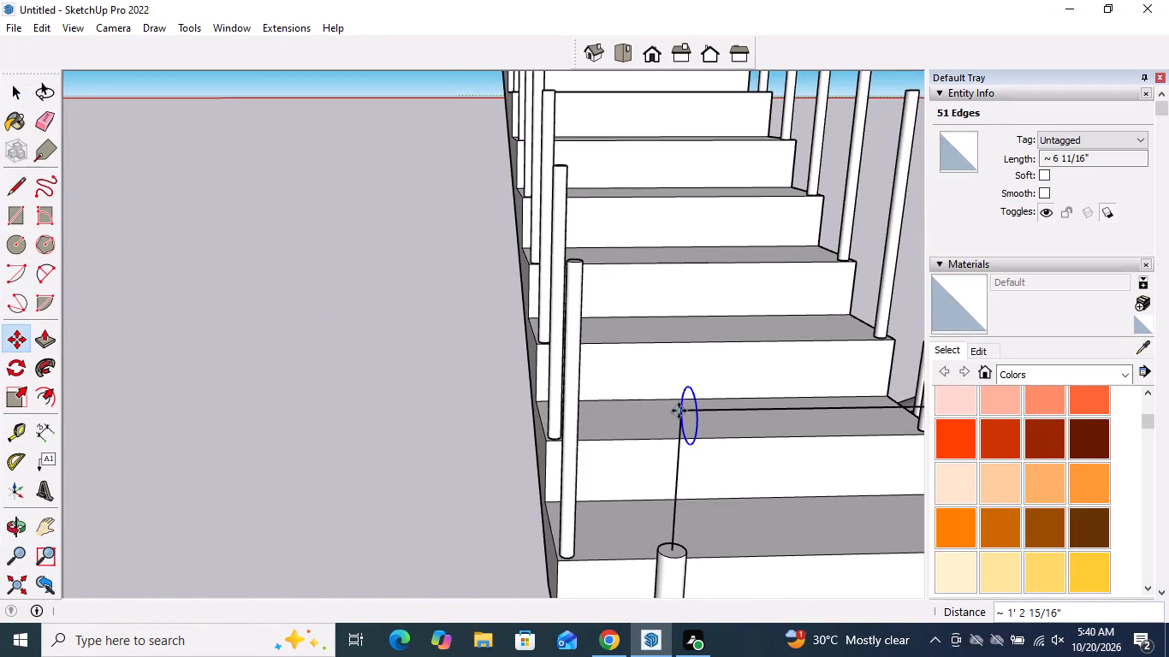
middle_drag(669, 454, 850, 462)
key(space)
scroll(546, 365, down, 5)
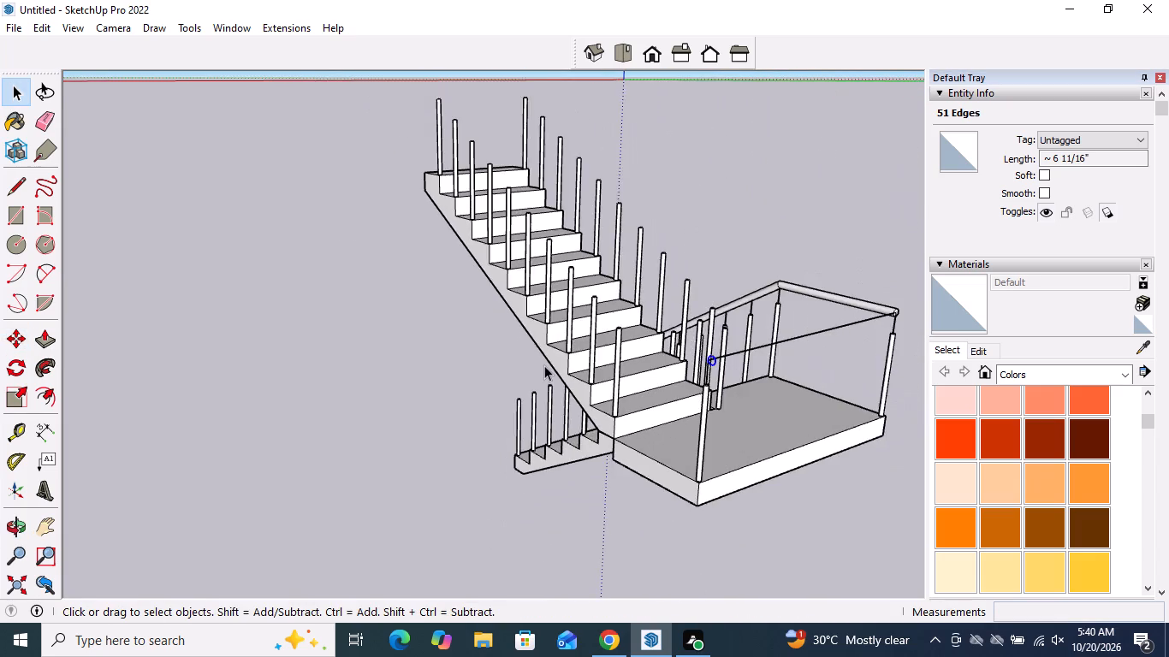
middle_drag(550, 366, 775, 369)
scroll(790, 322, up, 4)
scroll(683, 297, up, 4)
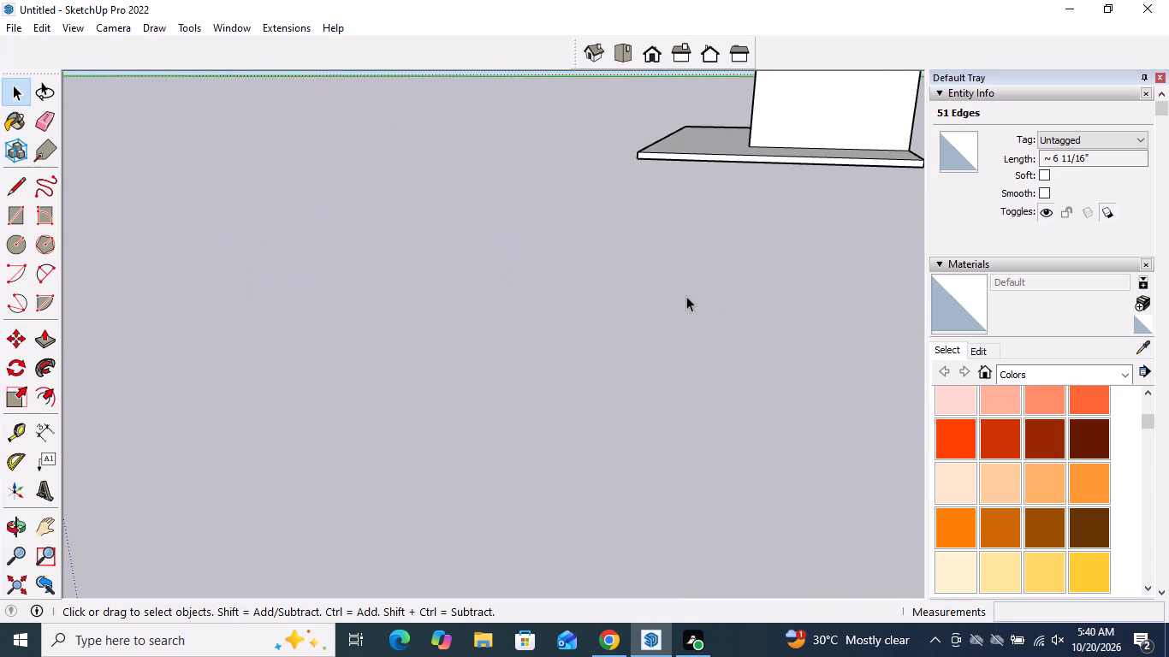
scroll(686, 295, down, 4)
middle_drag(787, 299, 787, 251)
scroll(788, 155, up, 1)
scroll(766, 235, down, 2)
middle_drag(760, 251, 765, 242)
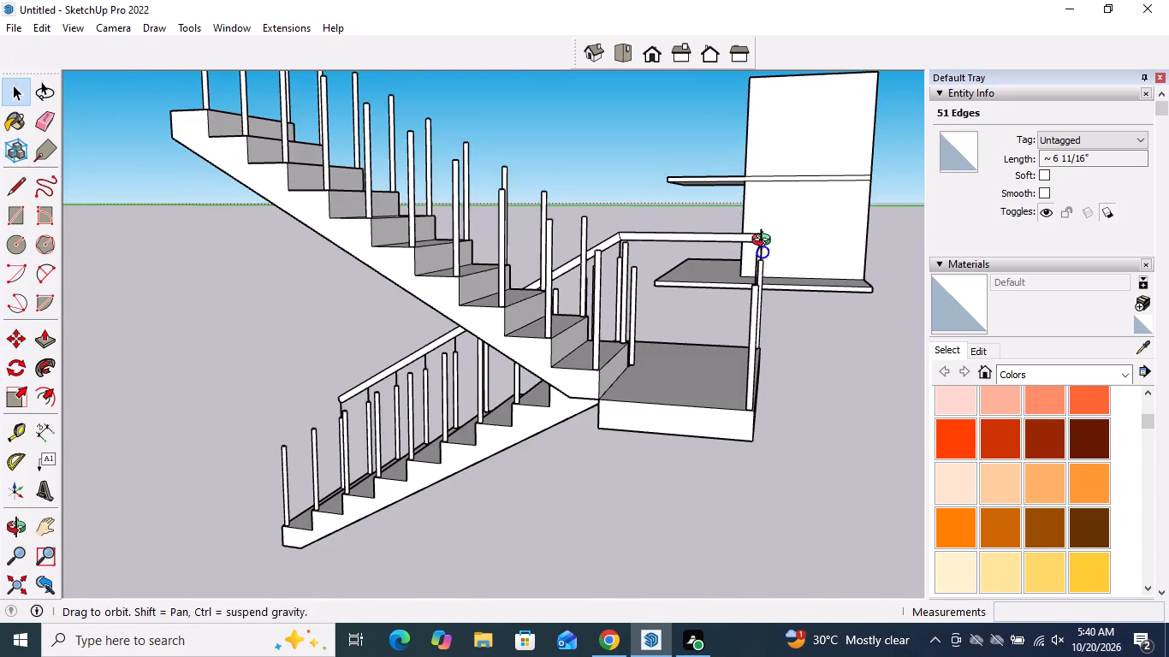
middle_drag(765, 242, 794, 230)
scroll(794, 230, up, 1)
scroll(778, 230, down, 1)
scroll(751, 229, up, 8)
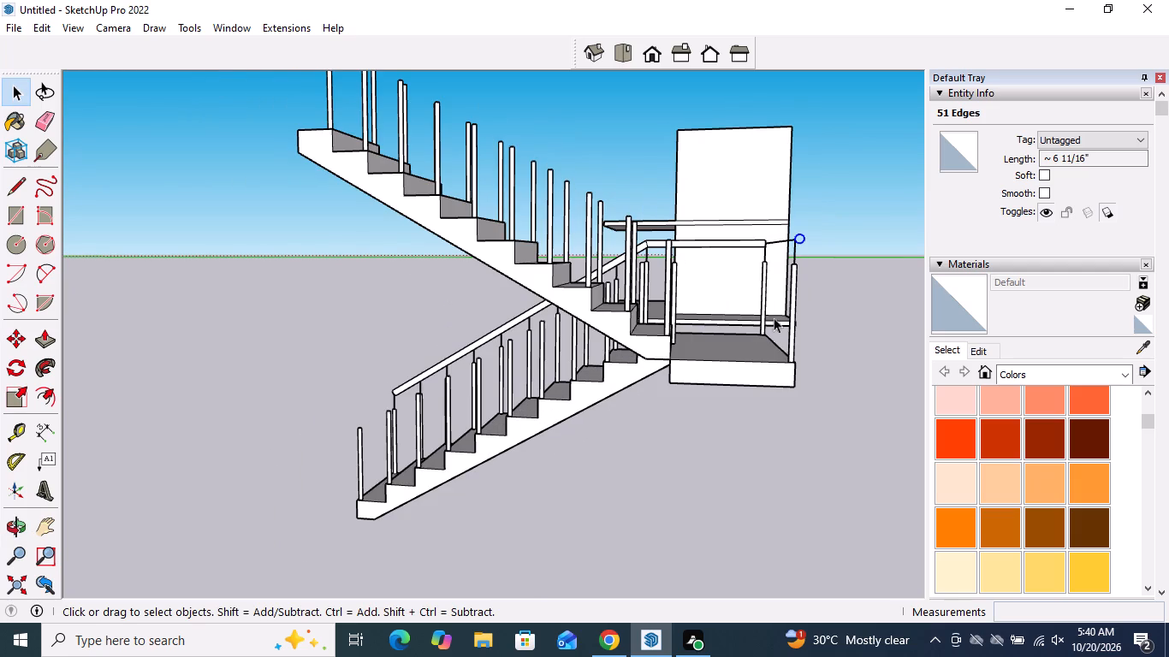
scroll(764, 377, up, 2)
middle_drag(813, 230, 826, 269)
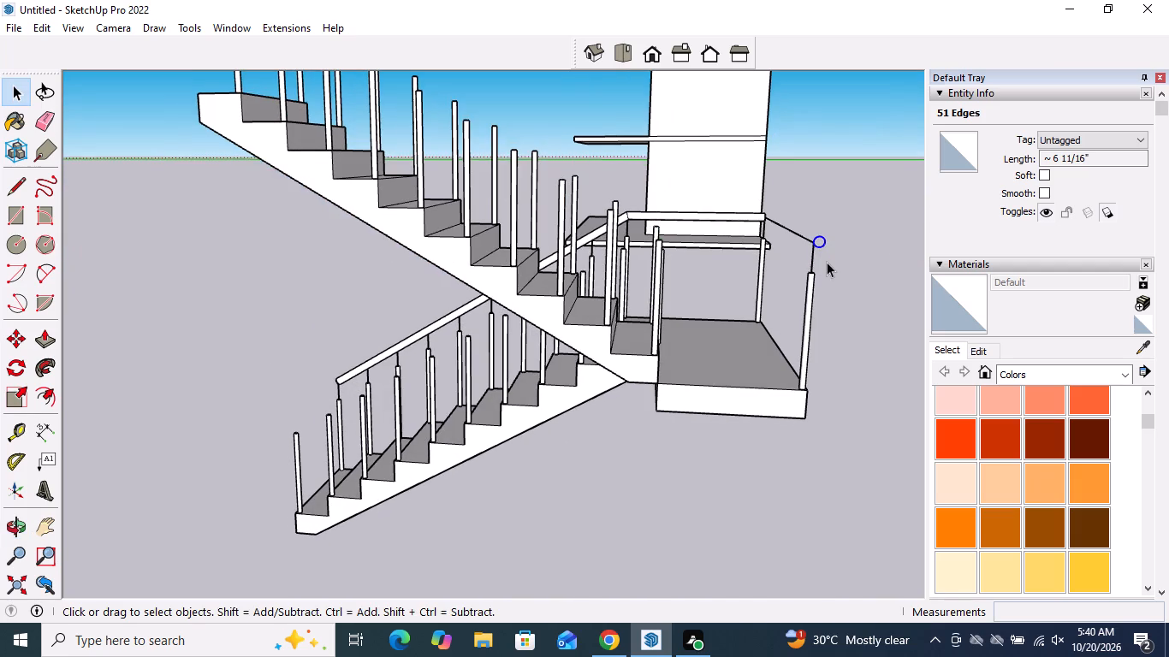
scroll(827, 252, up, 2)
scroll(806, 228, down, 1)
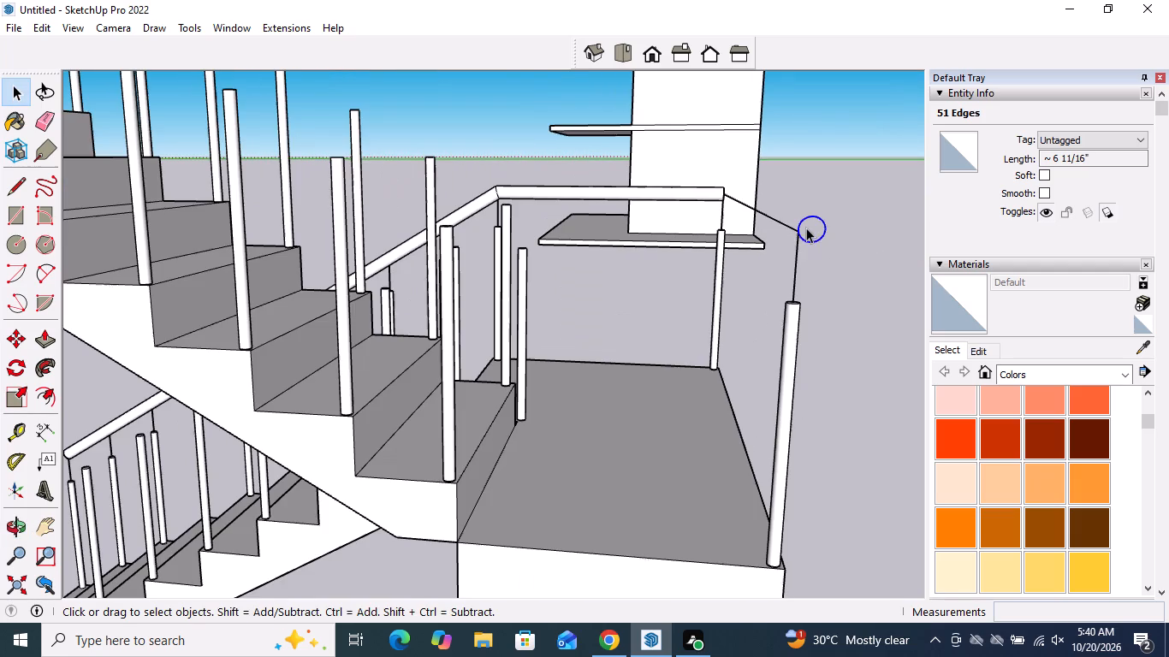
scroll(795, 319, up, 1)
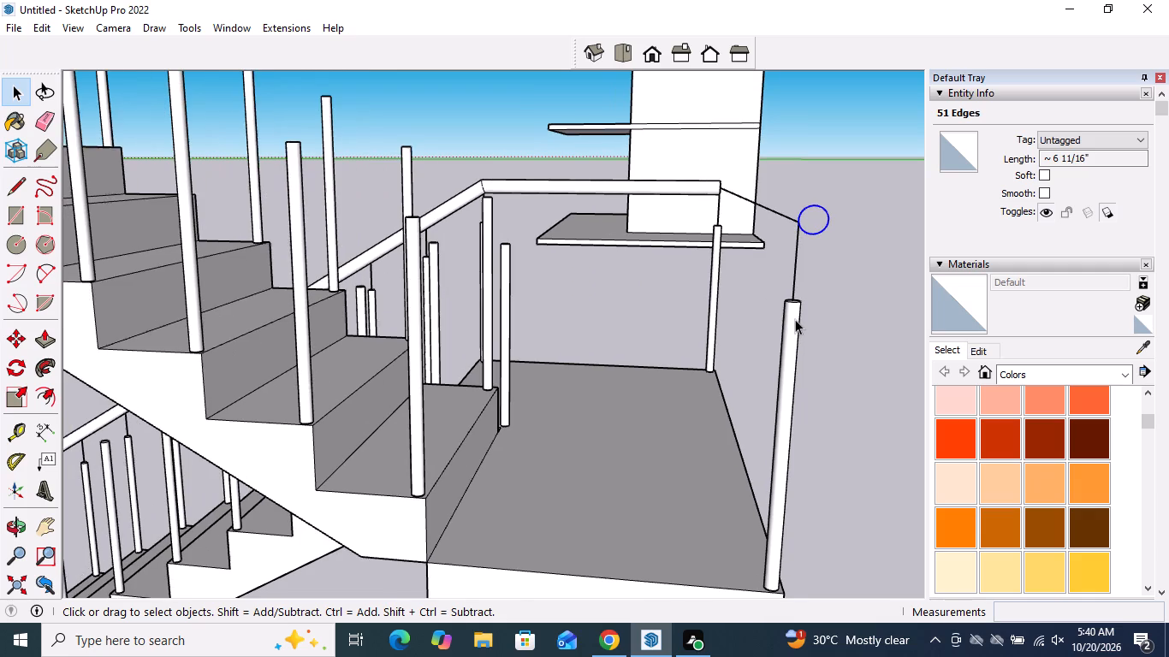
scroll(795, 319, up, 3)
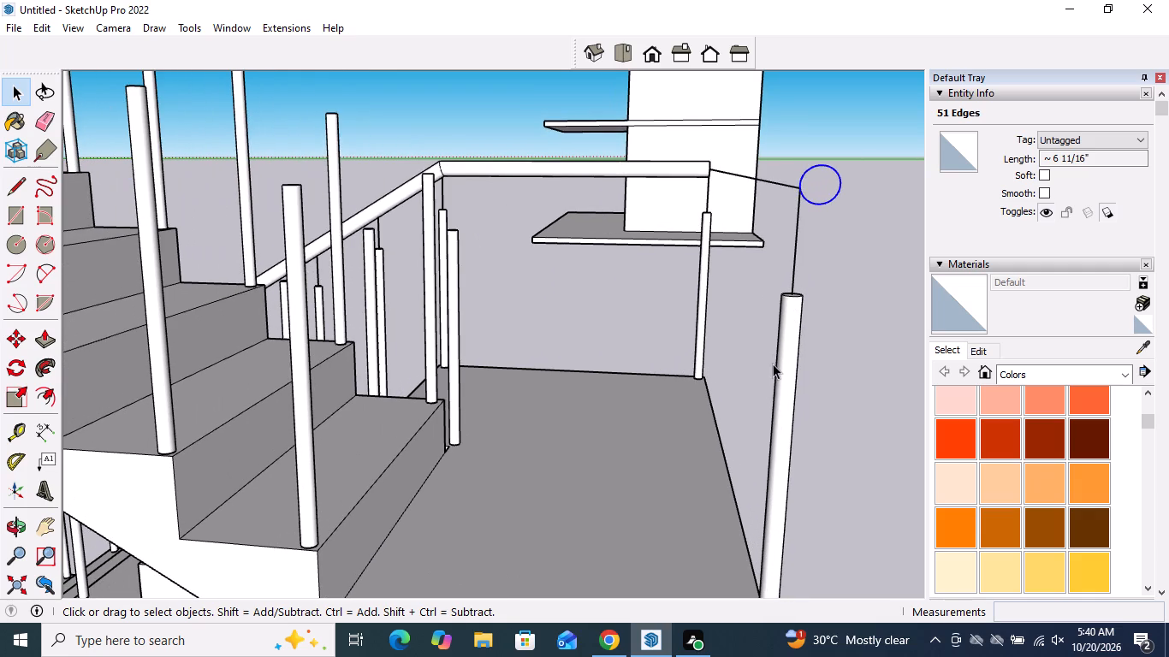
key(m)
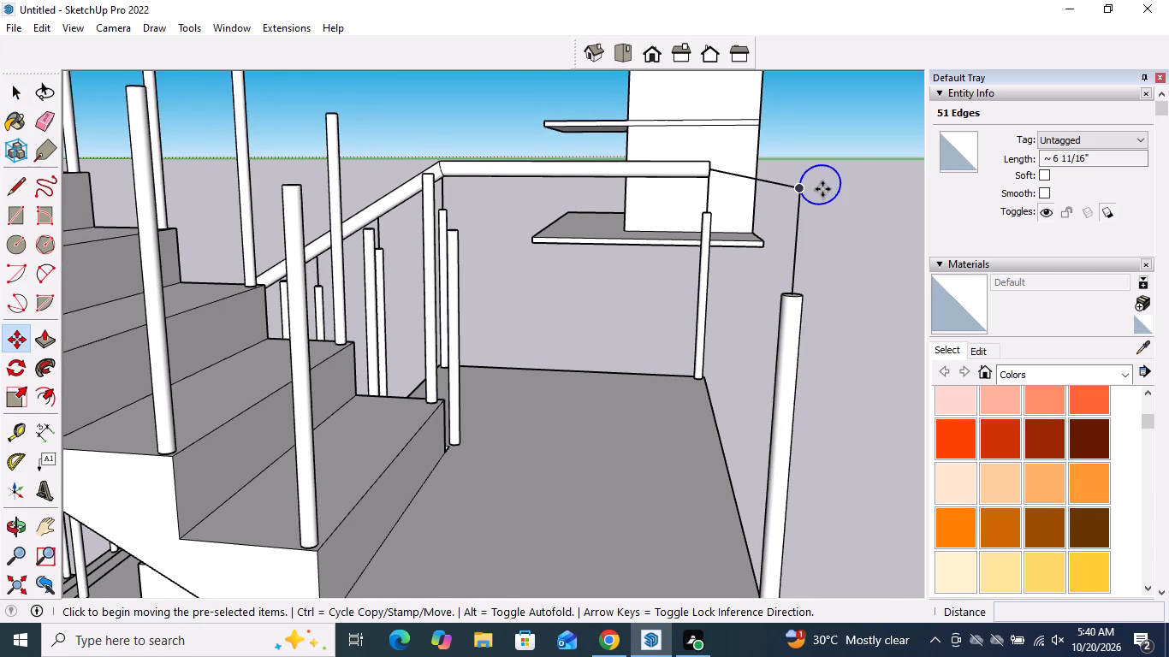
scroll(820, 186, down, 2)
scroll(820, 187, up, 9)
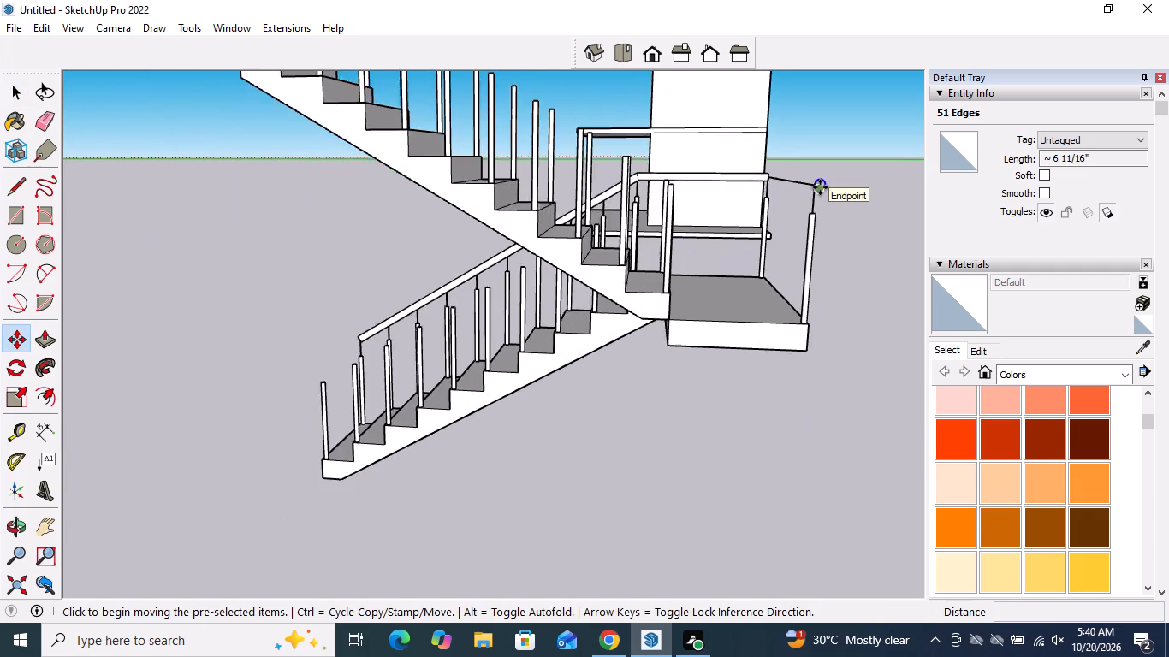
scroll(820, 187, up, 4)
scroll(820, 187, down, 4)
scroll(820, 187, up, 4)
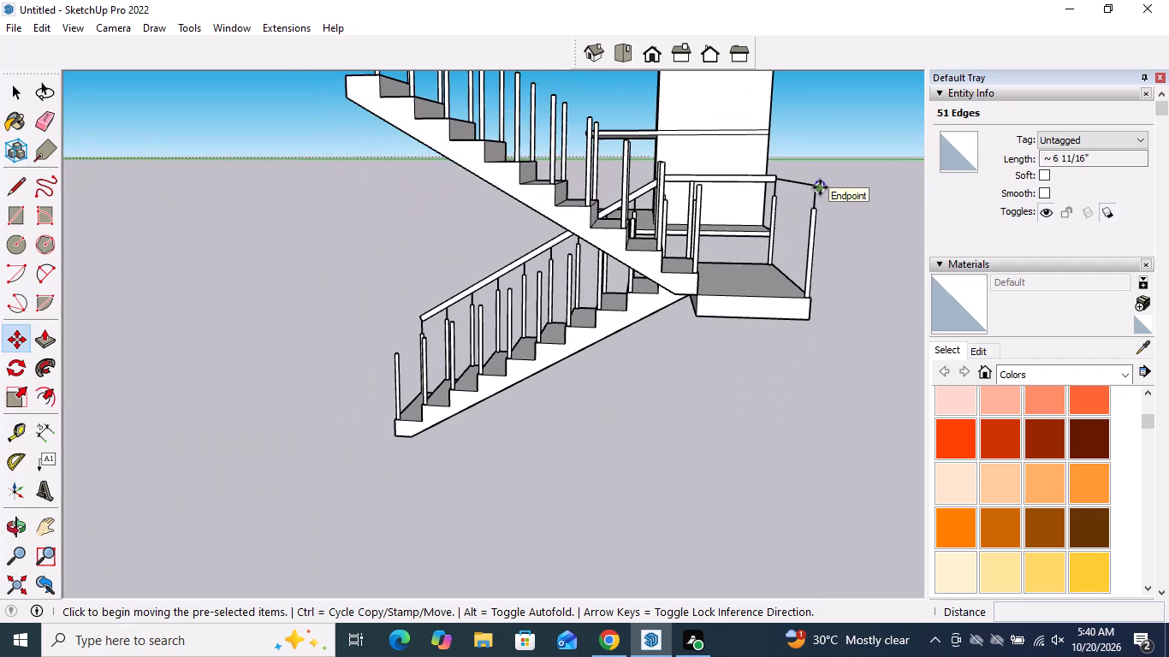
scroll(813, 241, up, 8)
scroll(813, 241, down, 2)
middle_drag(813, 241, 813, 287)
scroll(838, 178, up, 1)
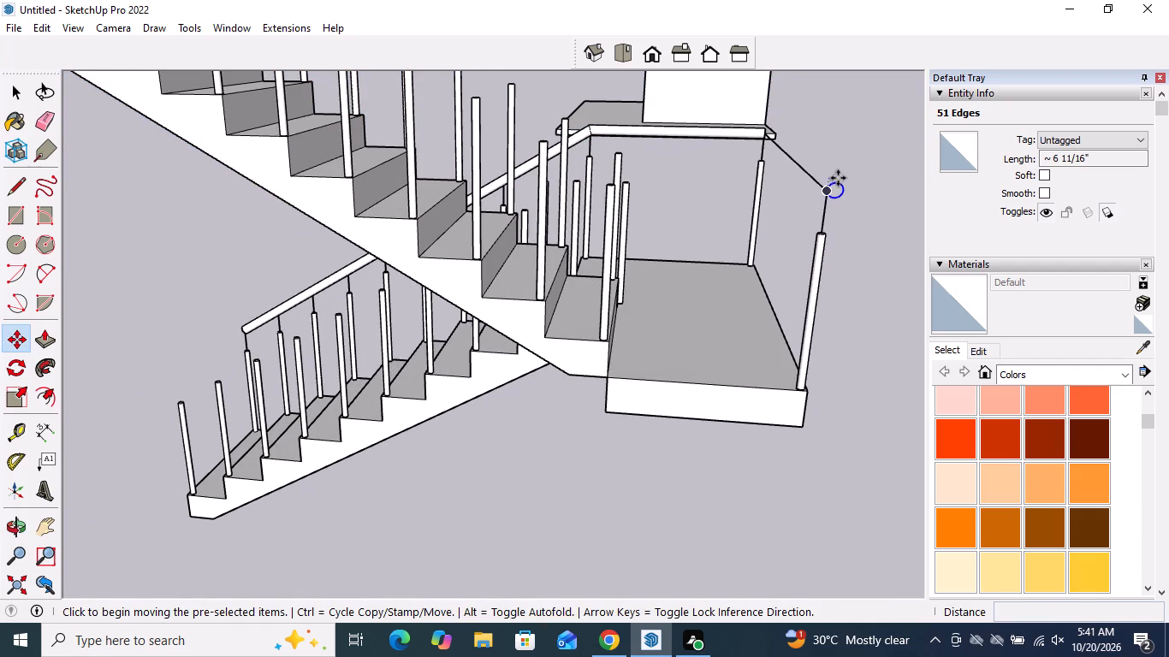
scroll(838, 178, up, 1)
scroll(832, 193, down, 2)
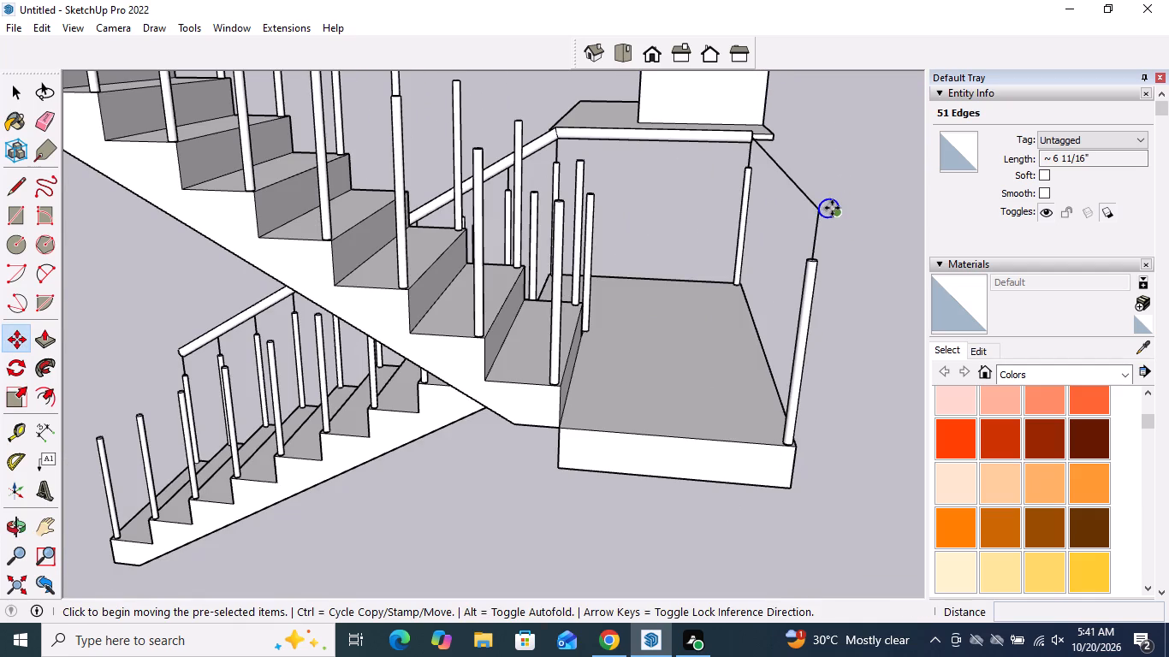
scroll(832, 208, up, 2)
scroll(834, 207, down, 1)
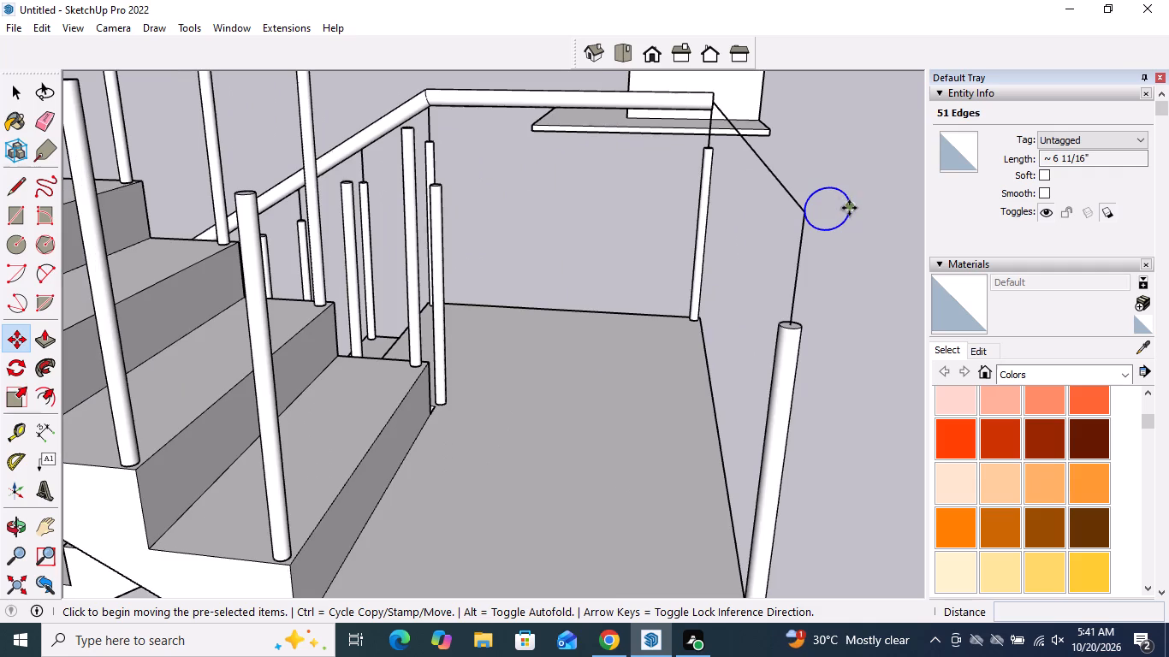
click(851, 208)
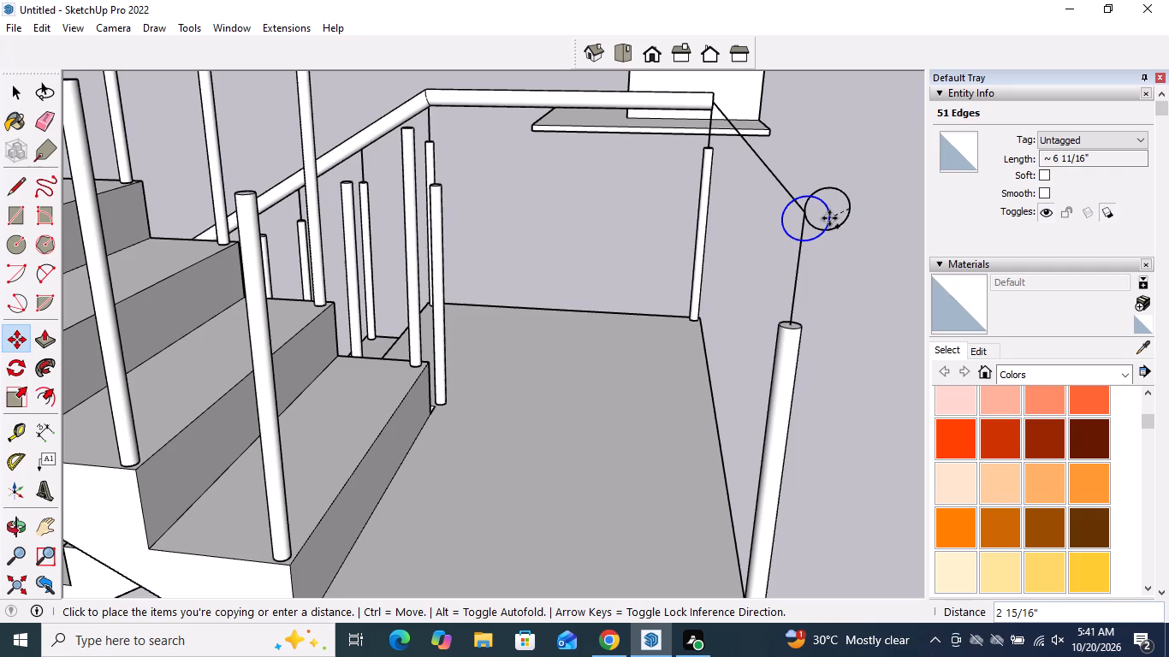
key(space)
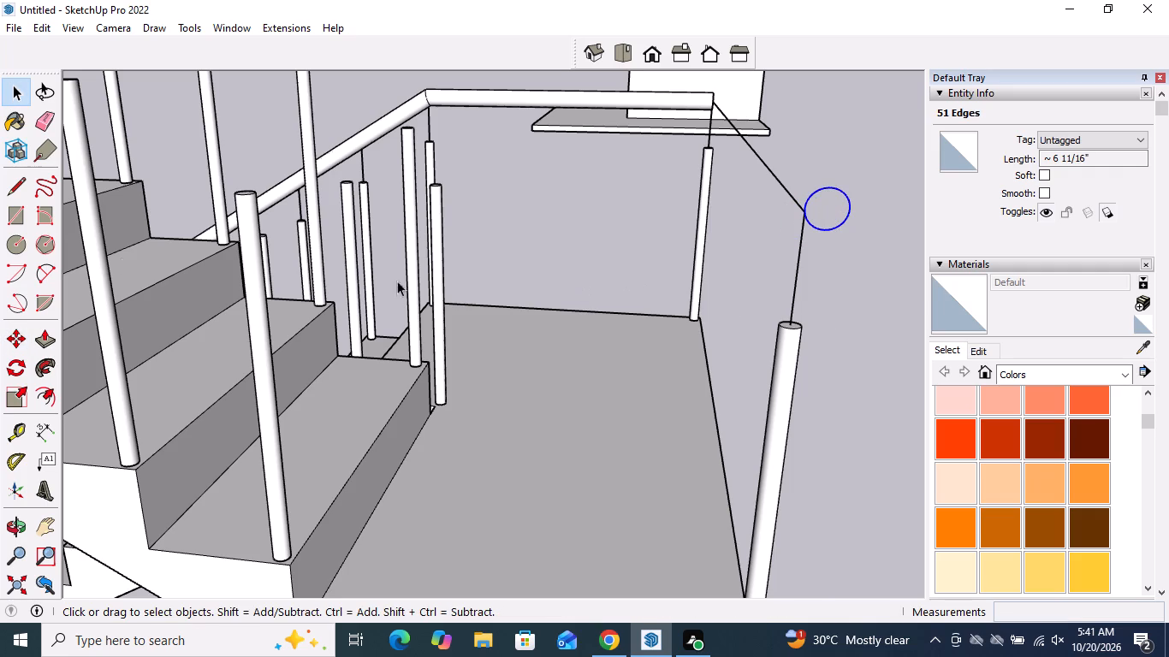
Draw an upright circle of 1" radius centred on the bend of the handrail path line above the landing's corner post.
click(590, 282)
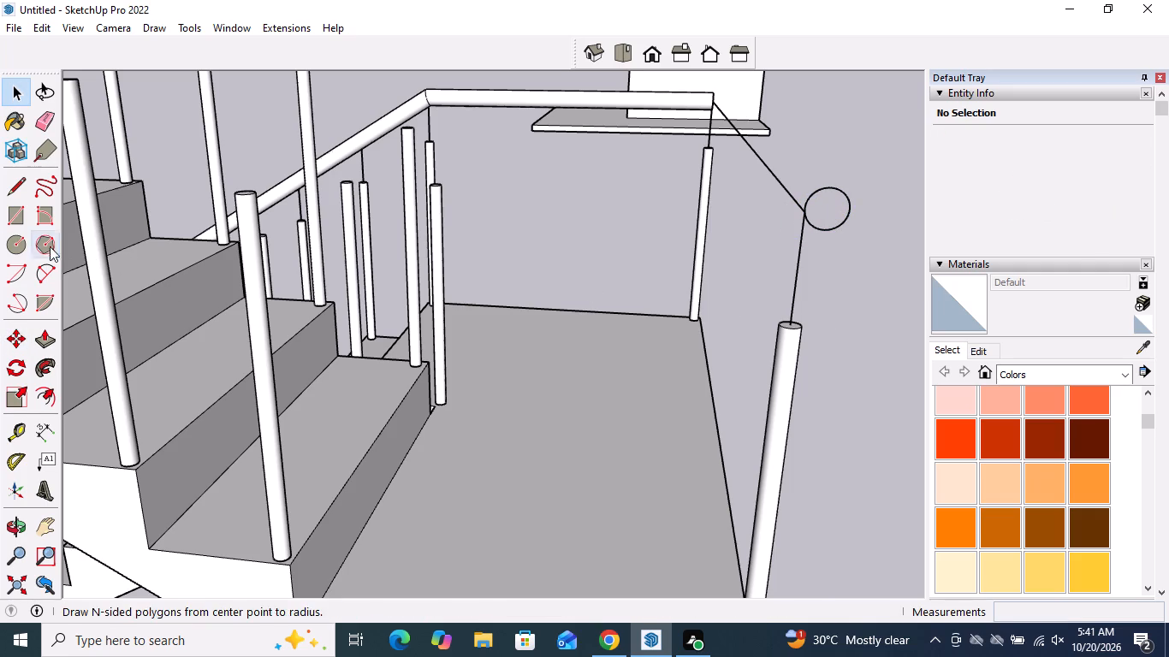
click(25, 240)
scroll(866, 185, up, 1)
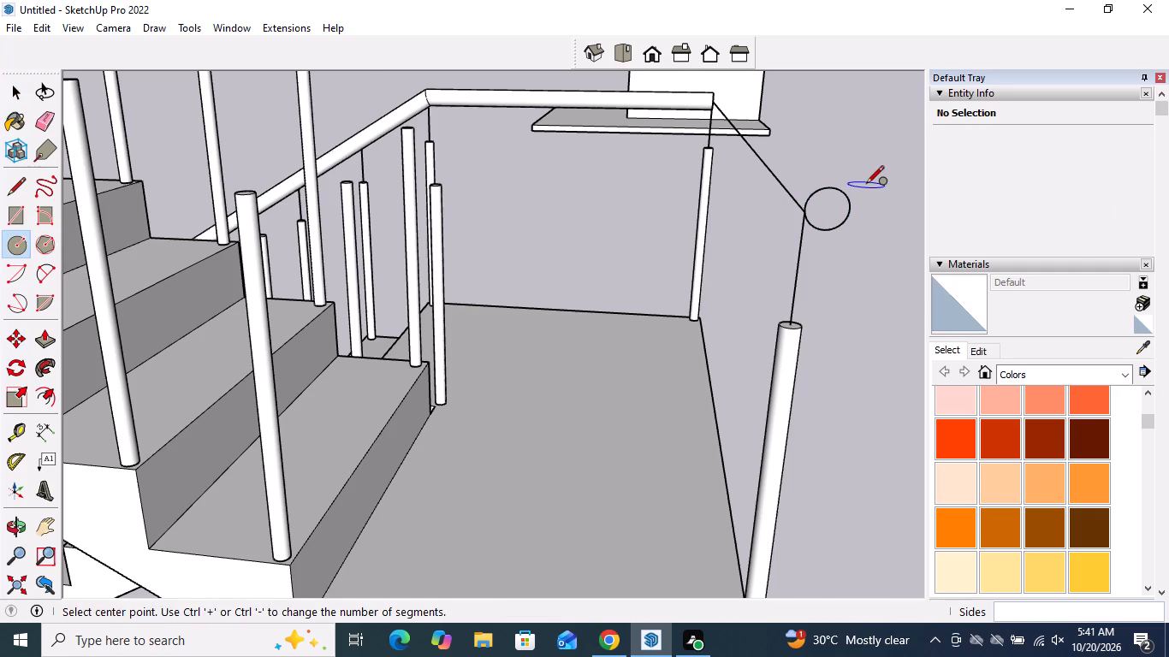
scroll(866, 185, down, 2)
middle_drag(840, 245, 834, 222)
scroll(836, 147, up, 2)
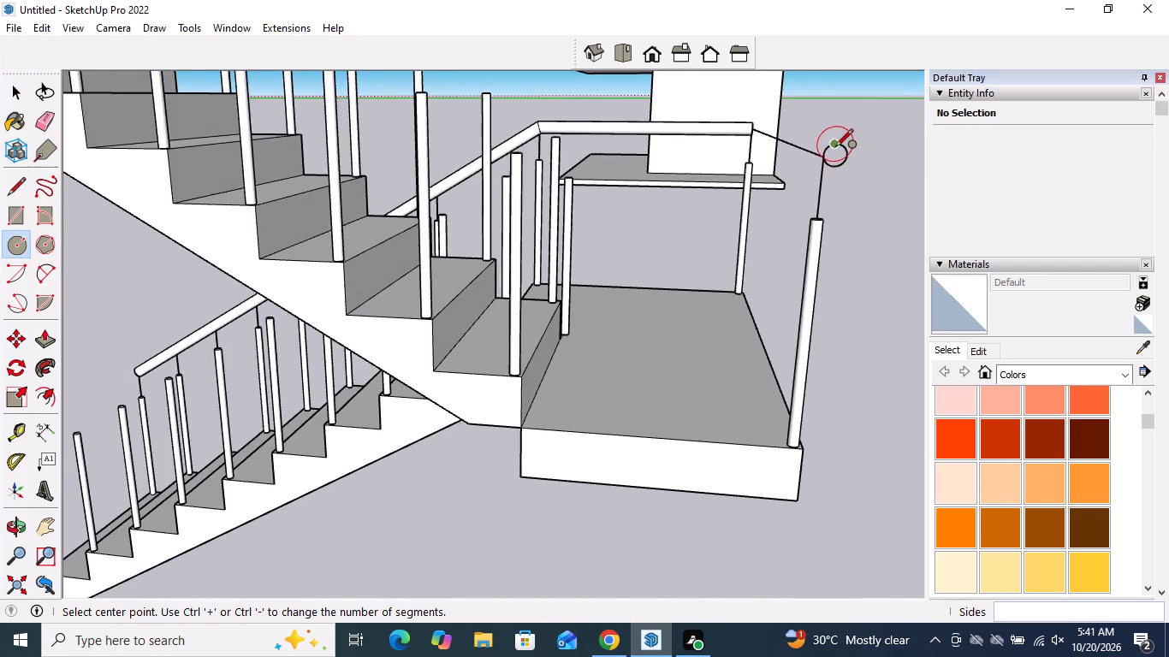
scroll(835, 148, down, 1)
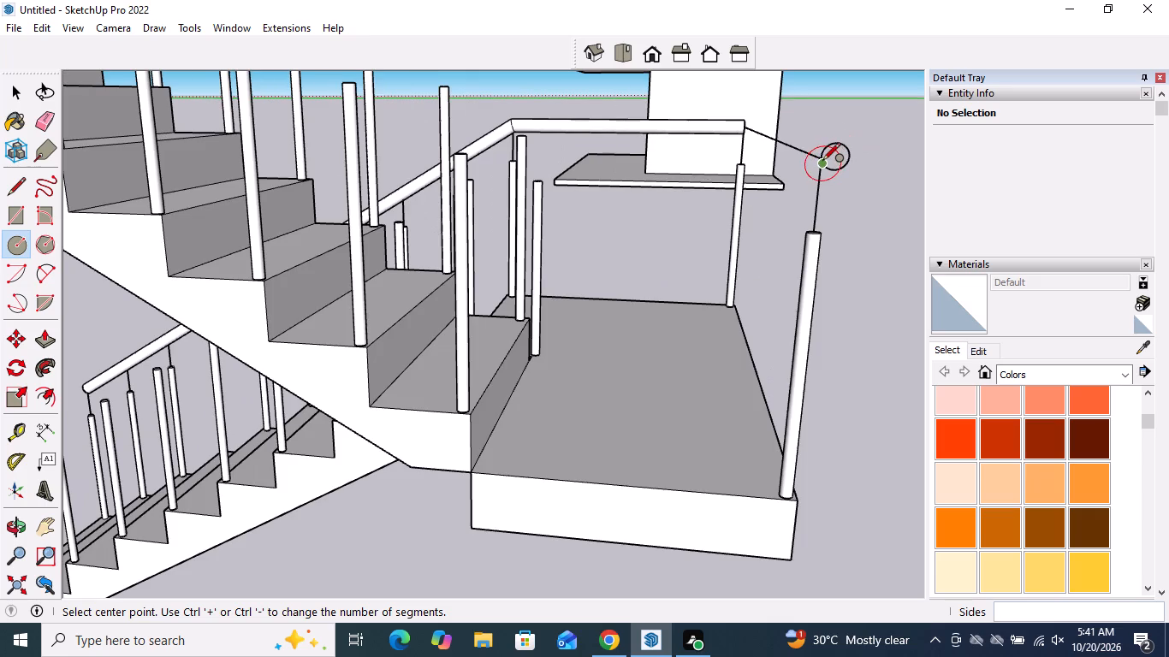
scroll(822, 160, up, 3)
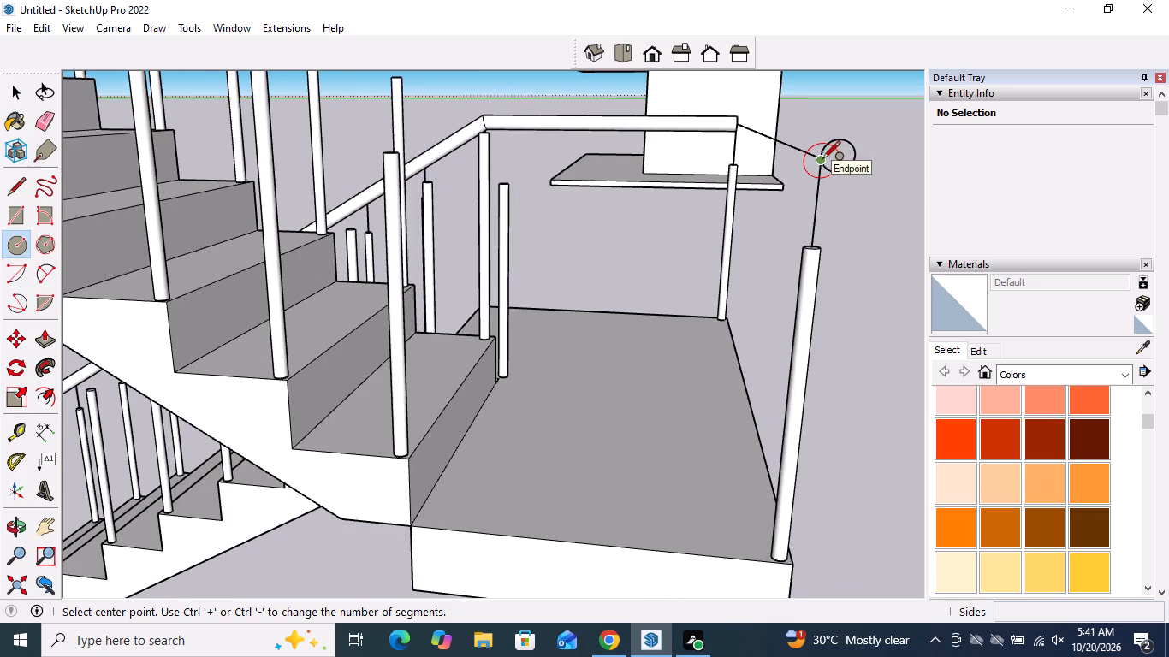
scroll(822, 160, up, 5)
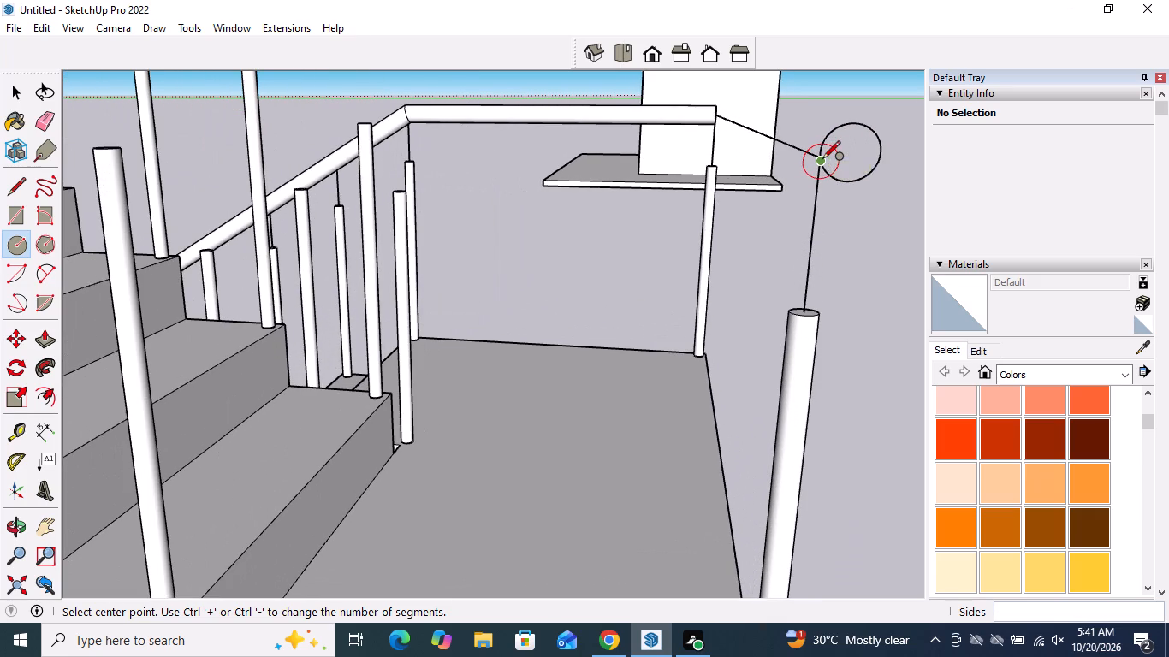
click(822, 159)
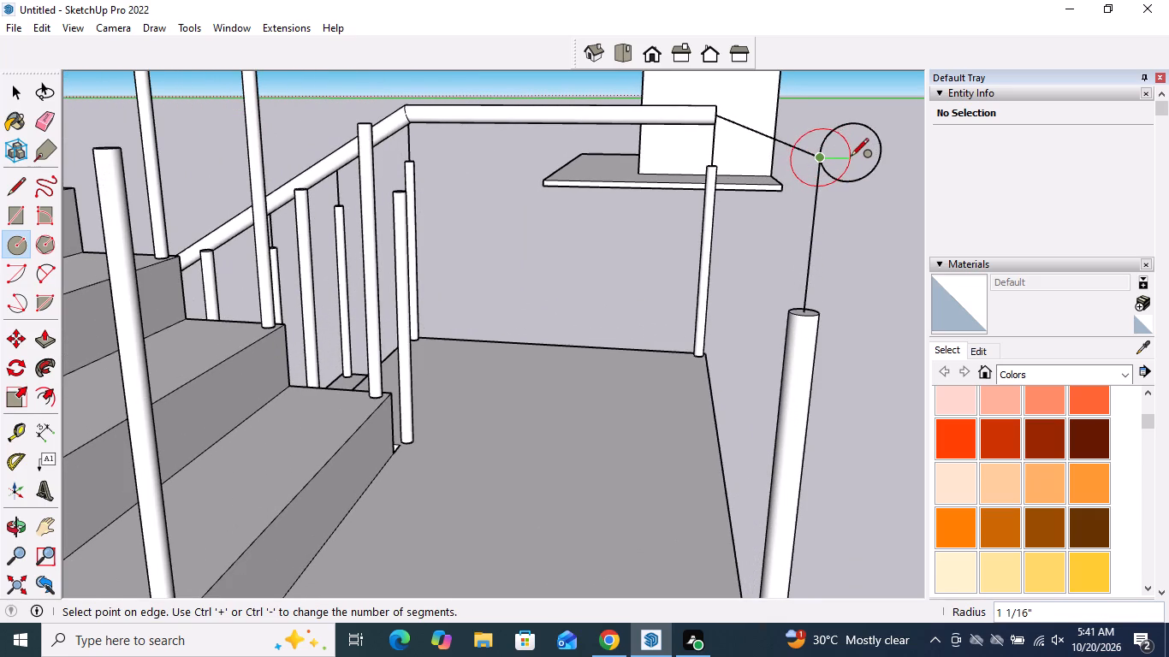
click(849, 157)
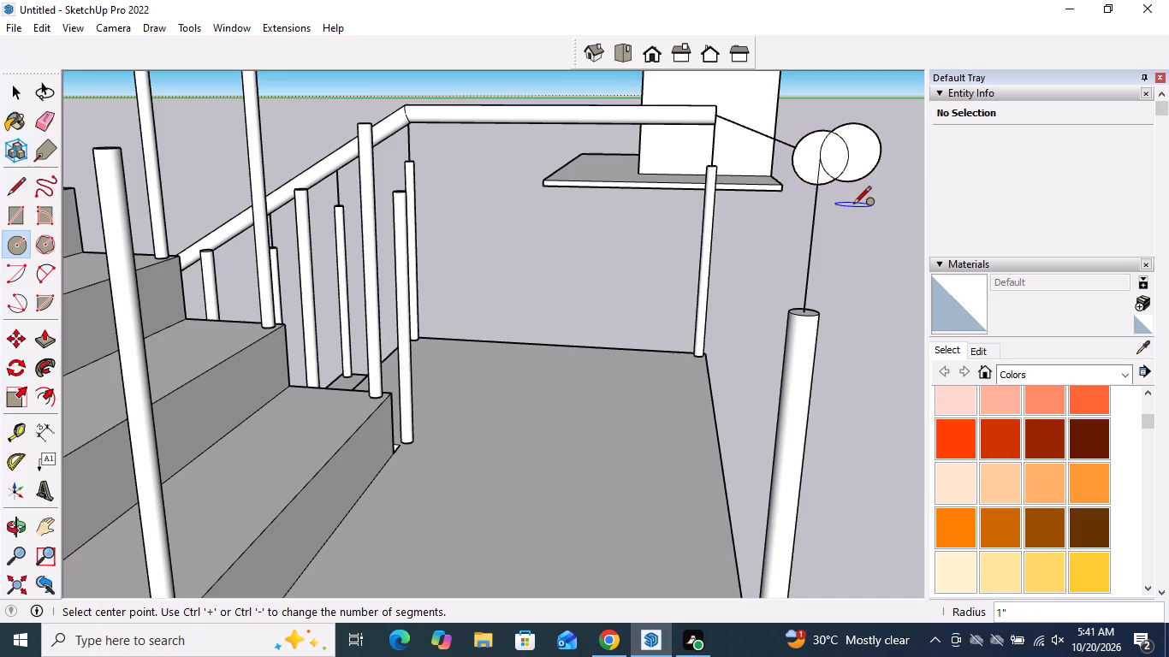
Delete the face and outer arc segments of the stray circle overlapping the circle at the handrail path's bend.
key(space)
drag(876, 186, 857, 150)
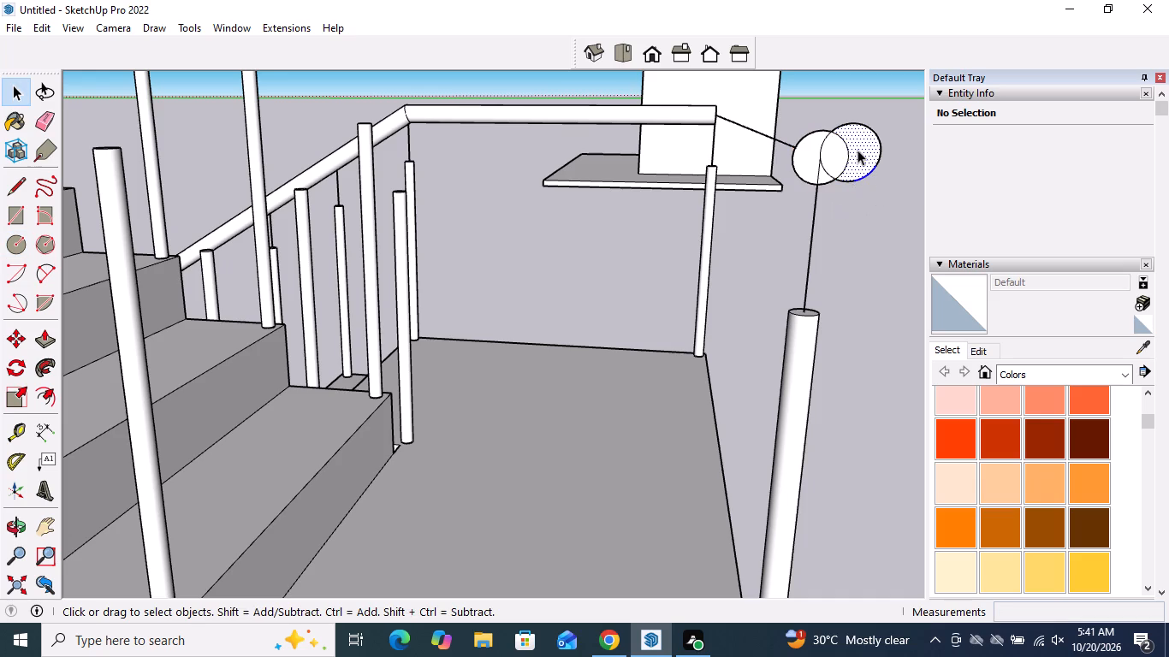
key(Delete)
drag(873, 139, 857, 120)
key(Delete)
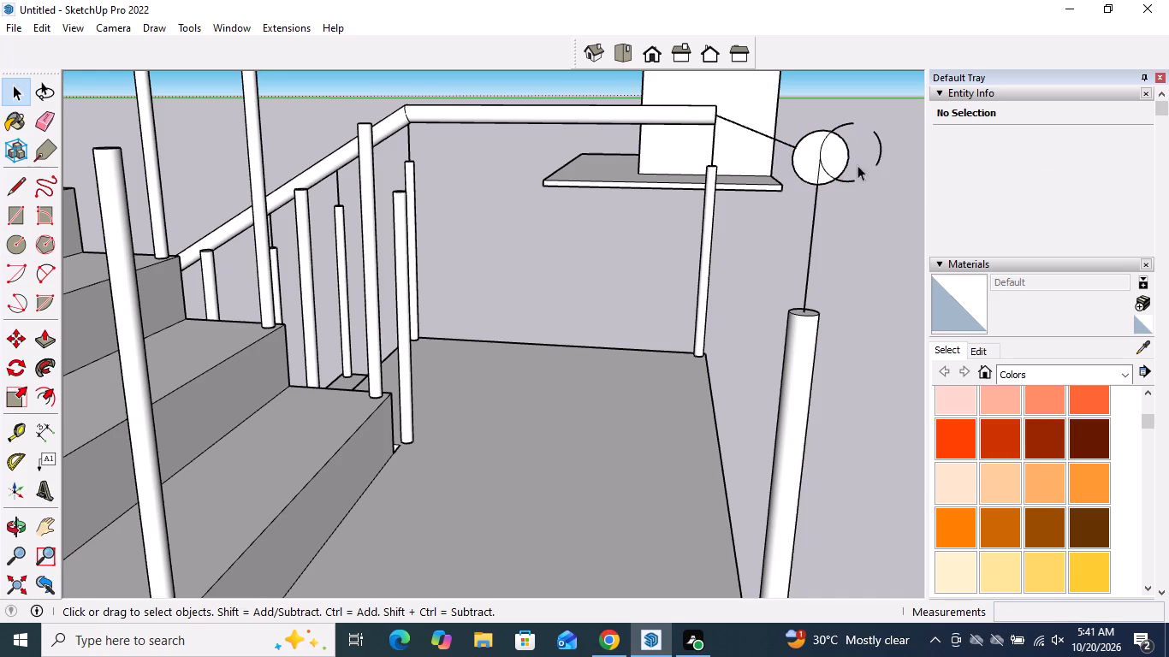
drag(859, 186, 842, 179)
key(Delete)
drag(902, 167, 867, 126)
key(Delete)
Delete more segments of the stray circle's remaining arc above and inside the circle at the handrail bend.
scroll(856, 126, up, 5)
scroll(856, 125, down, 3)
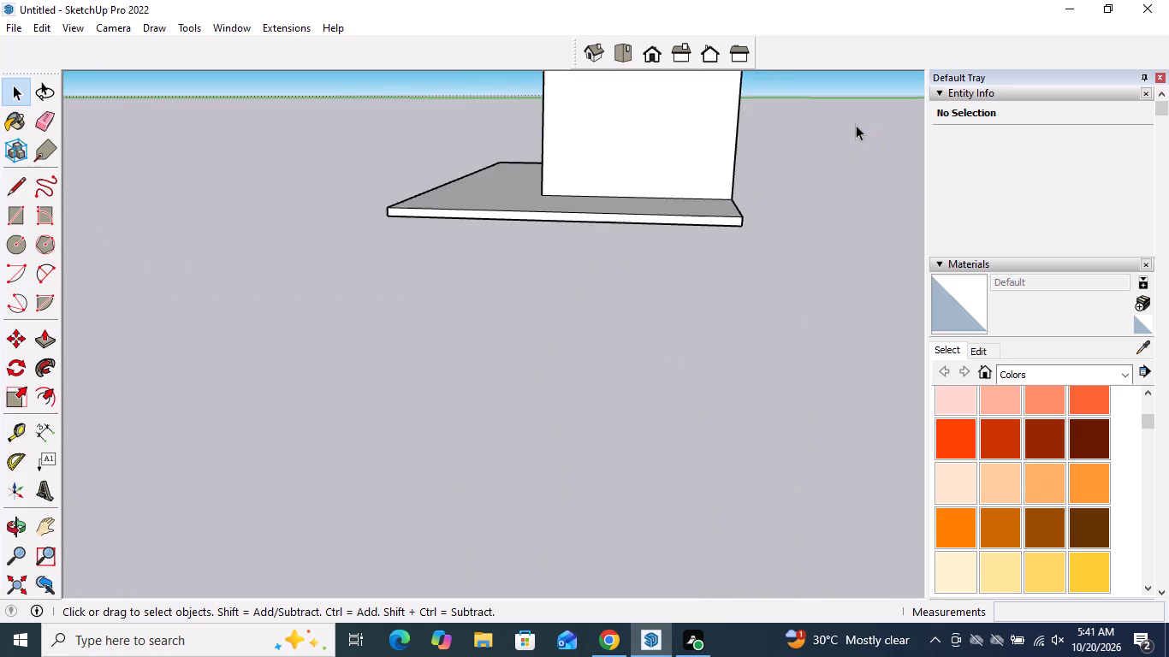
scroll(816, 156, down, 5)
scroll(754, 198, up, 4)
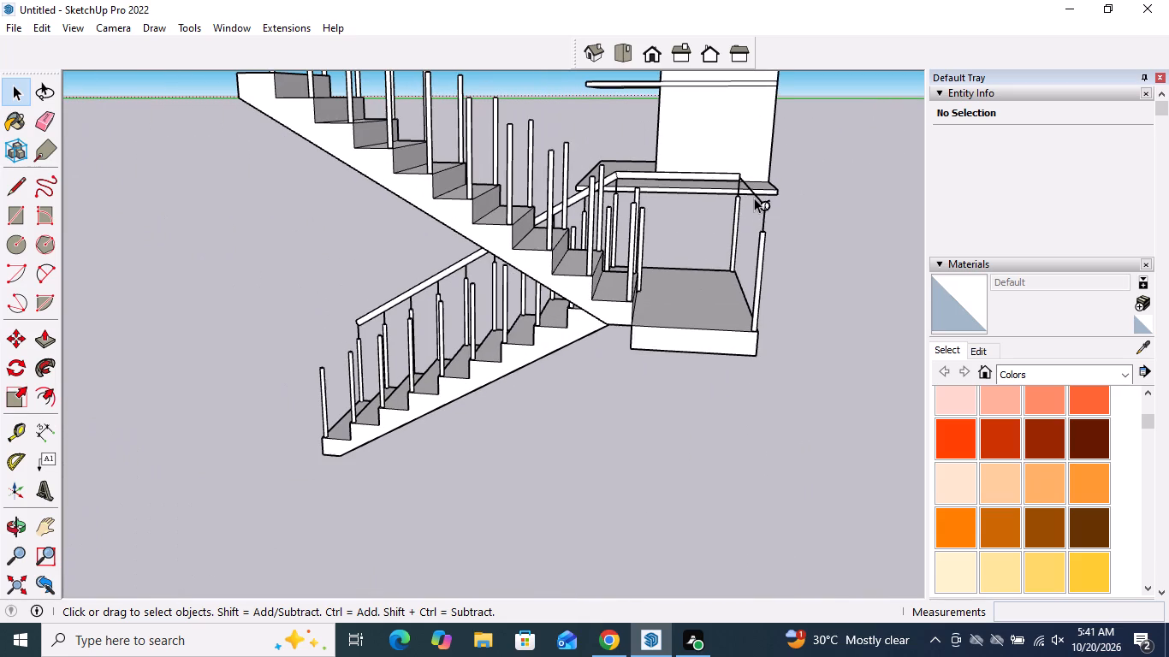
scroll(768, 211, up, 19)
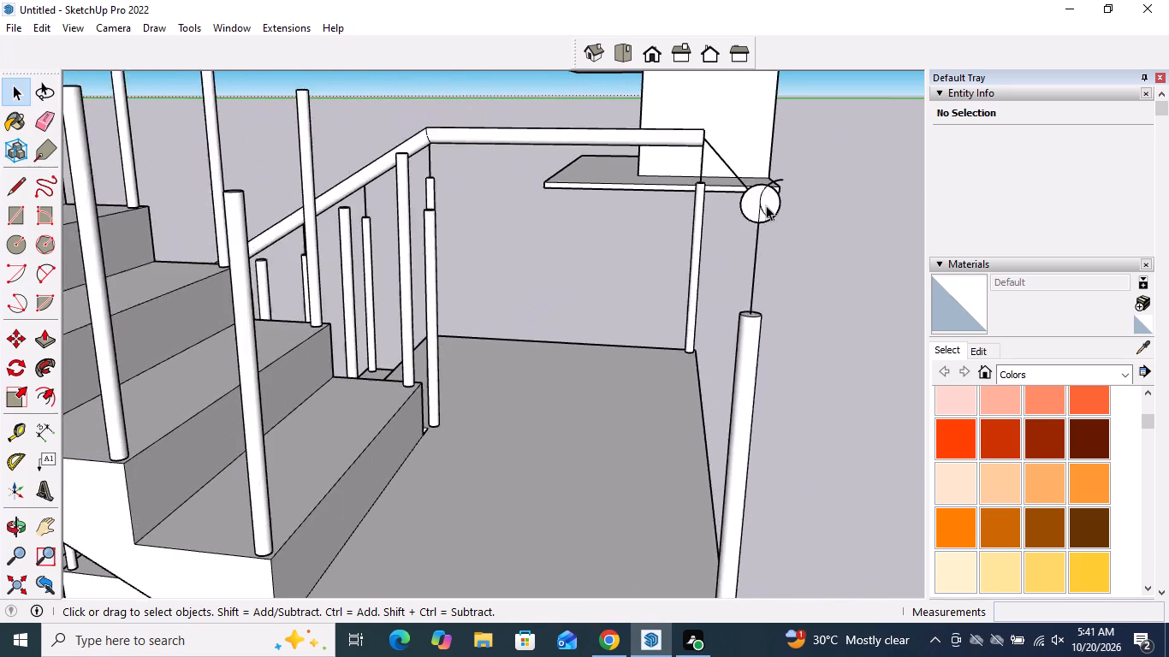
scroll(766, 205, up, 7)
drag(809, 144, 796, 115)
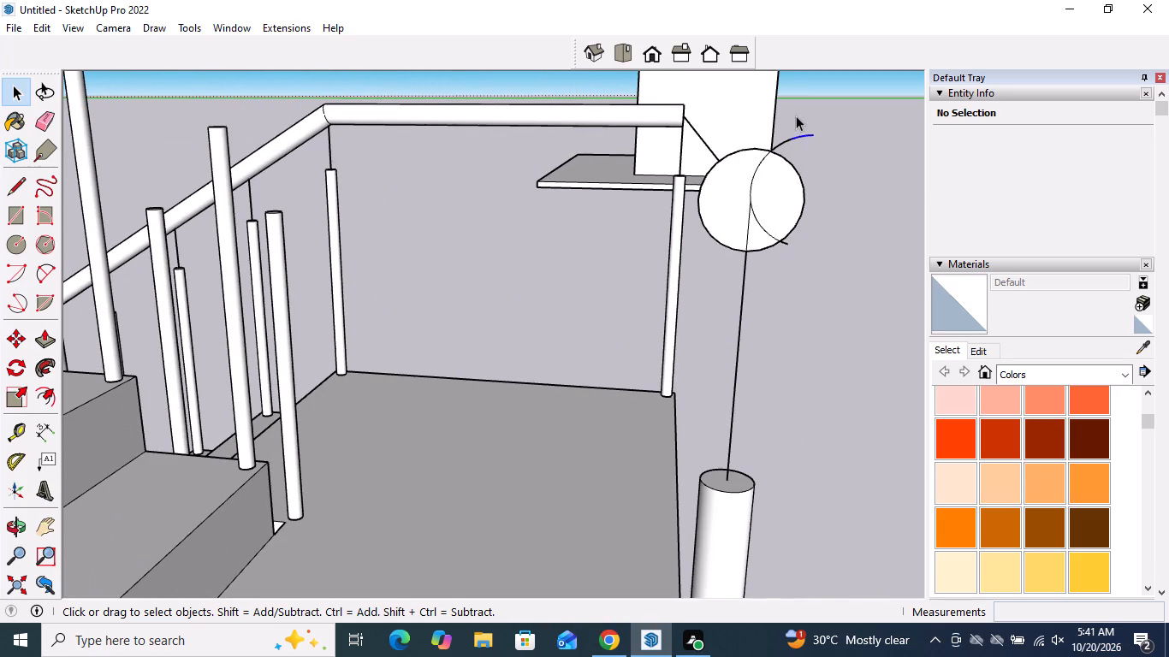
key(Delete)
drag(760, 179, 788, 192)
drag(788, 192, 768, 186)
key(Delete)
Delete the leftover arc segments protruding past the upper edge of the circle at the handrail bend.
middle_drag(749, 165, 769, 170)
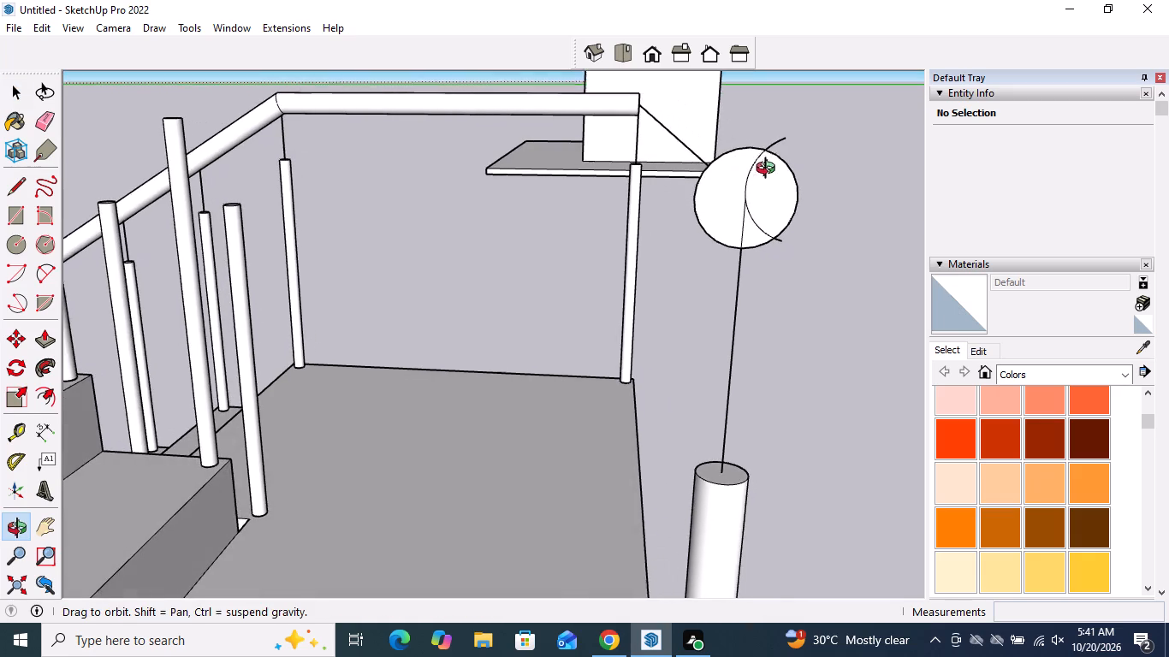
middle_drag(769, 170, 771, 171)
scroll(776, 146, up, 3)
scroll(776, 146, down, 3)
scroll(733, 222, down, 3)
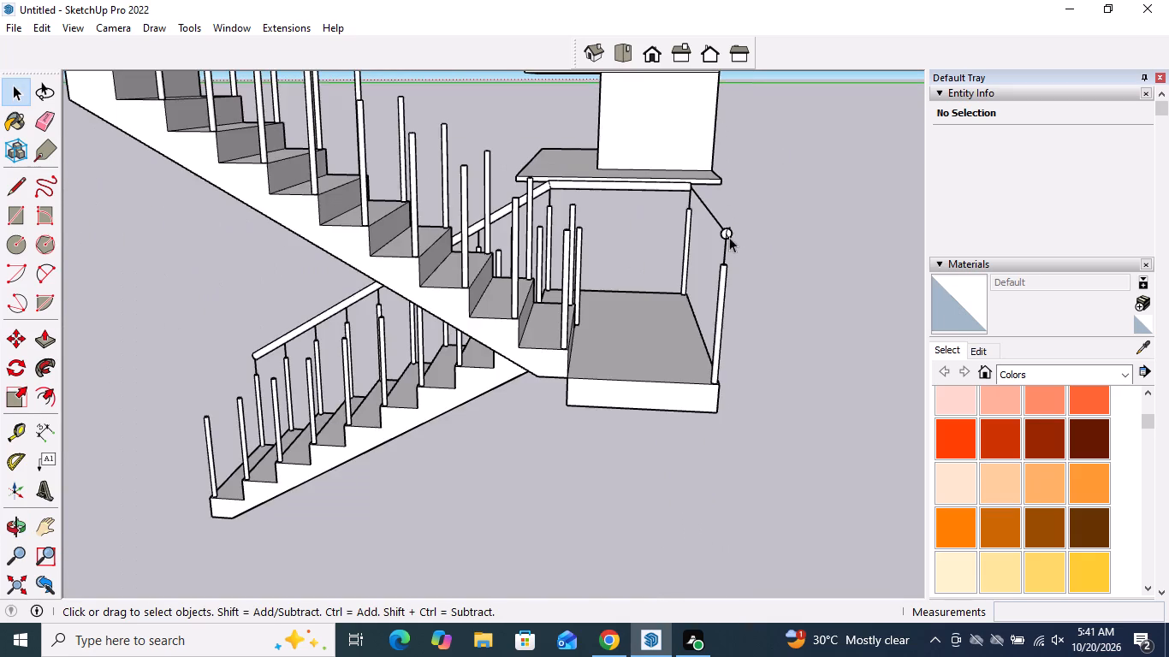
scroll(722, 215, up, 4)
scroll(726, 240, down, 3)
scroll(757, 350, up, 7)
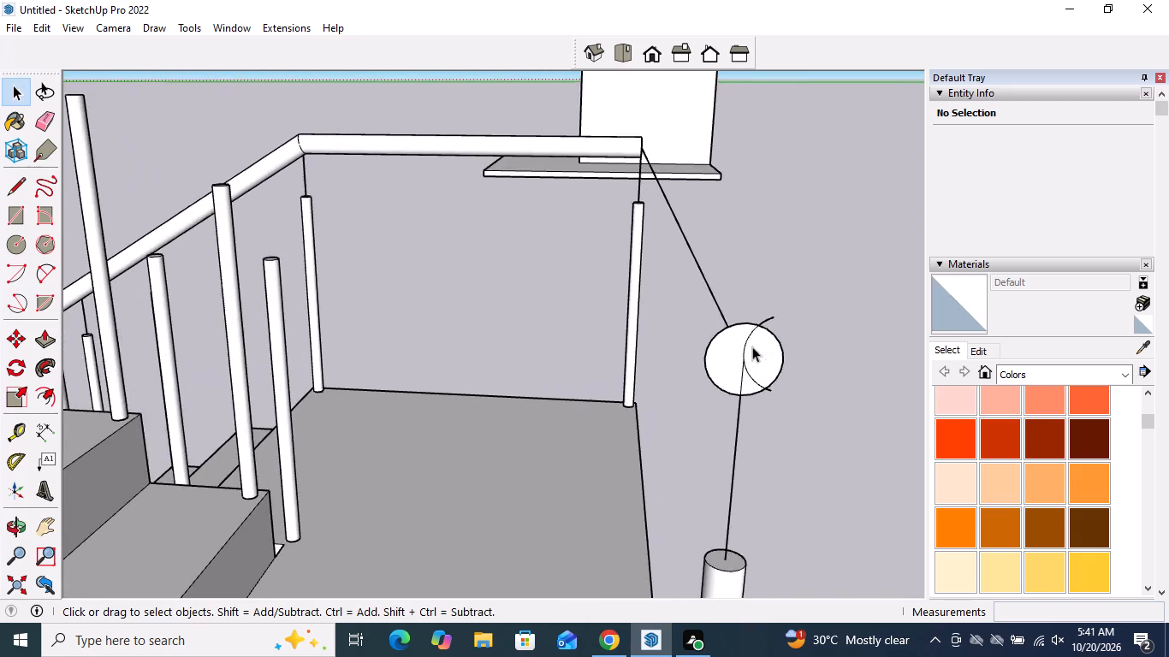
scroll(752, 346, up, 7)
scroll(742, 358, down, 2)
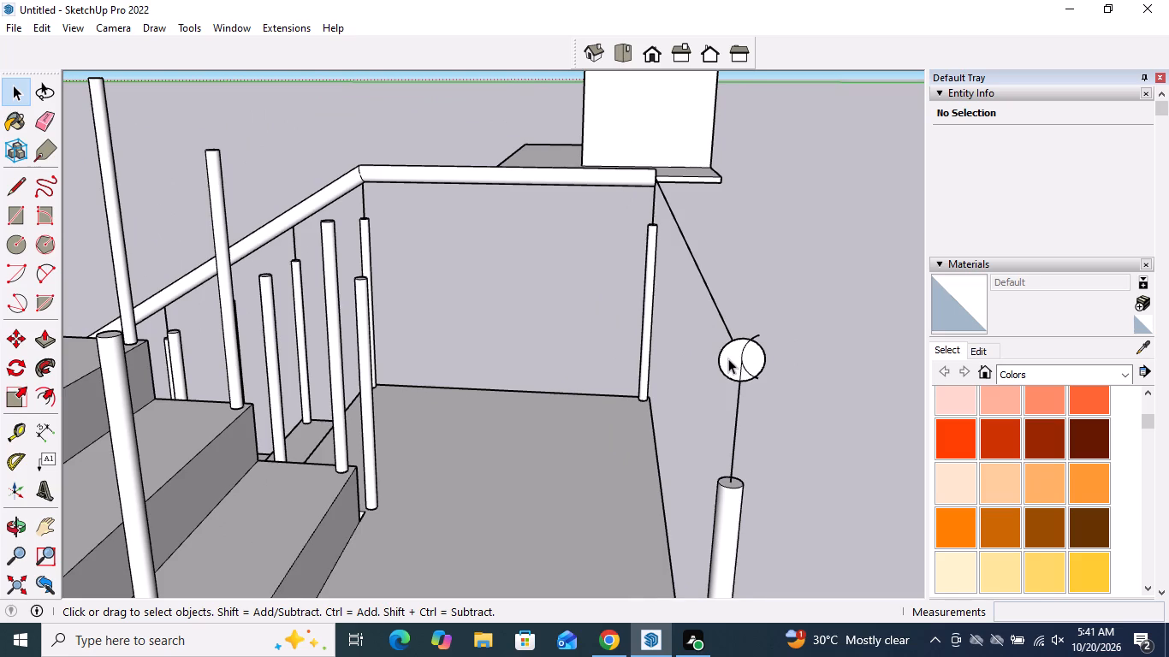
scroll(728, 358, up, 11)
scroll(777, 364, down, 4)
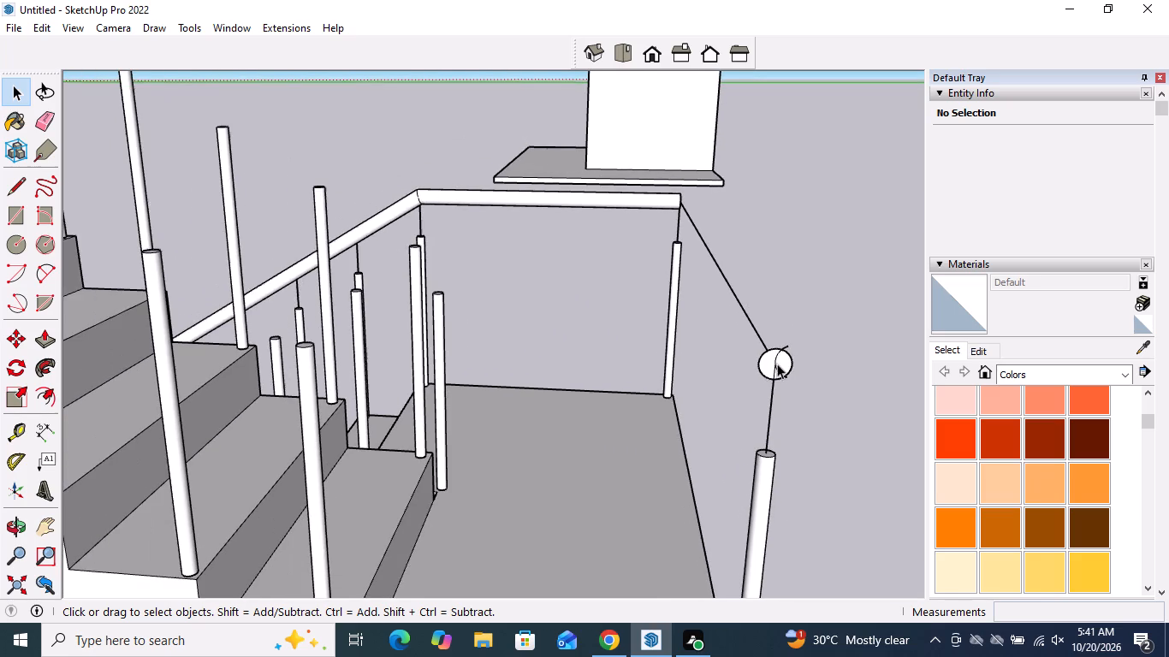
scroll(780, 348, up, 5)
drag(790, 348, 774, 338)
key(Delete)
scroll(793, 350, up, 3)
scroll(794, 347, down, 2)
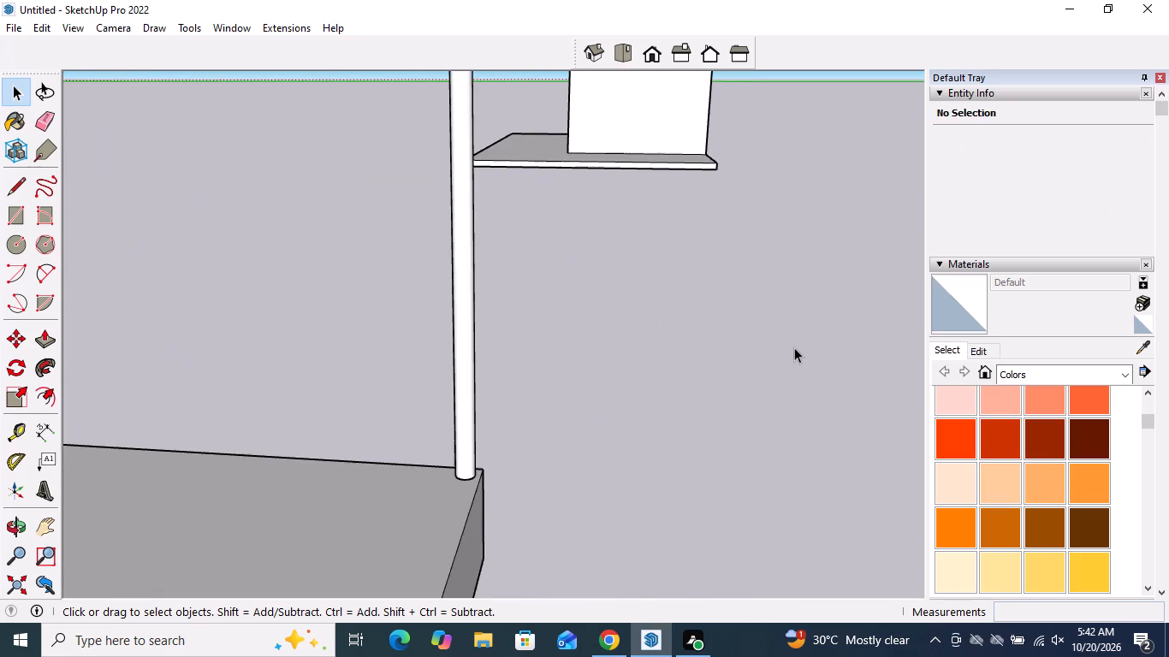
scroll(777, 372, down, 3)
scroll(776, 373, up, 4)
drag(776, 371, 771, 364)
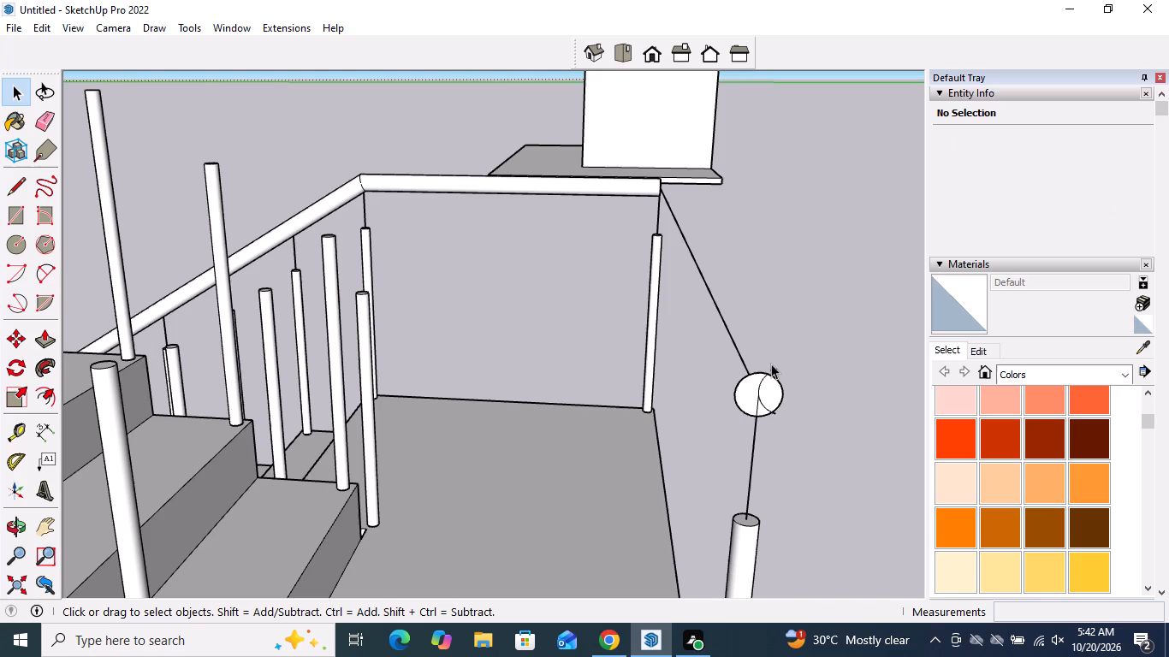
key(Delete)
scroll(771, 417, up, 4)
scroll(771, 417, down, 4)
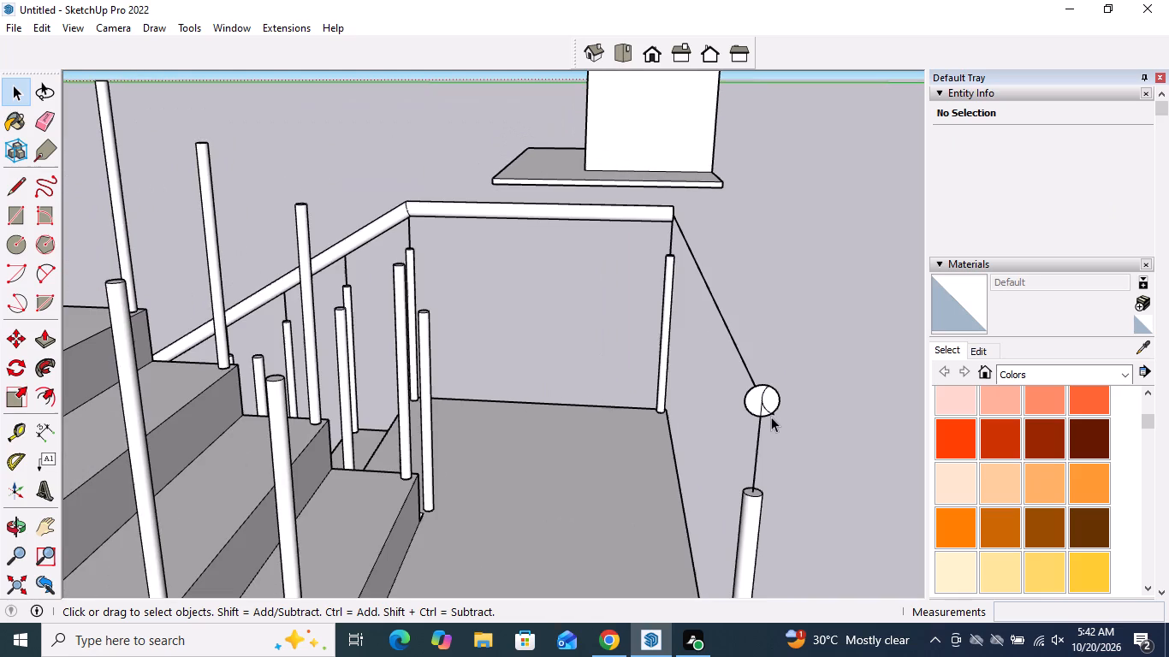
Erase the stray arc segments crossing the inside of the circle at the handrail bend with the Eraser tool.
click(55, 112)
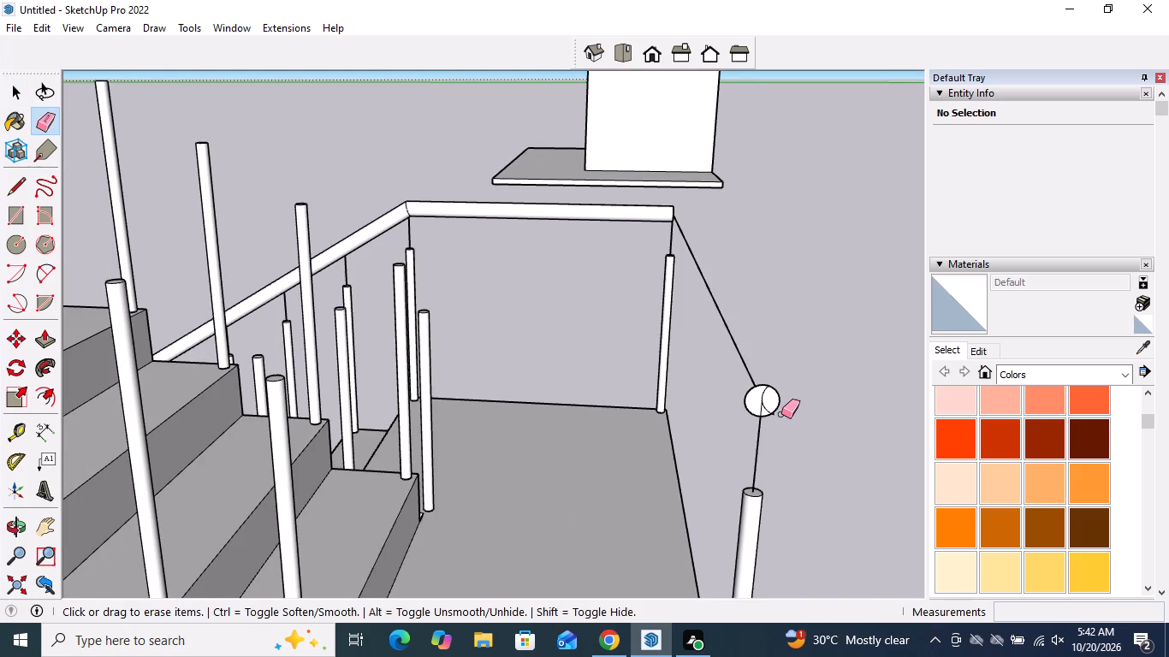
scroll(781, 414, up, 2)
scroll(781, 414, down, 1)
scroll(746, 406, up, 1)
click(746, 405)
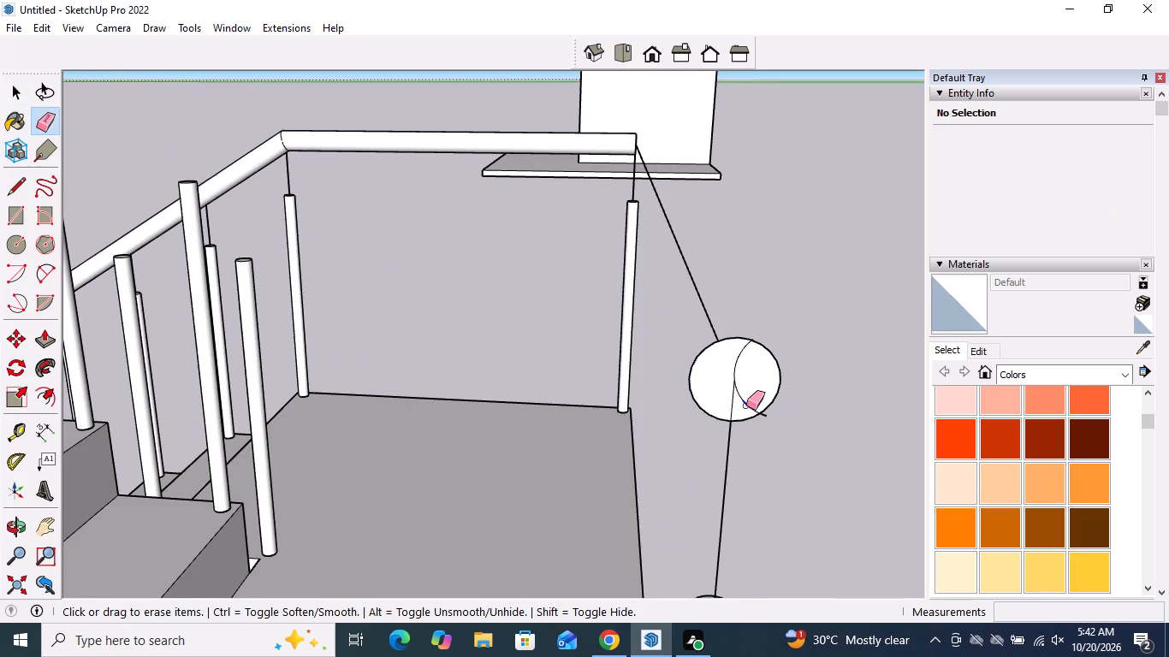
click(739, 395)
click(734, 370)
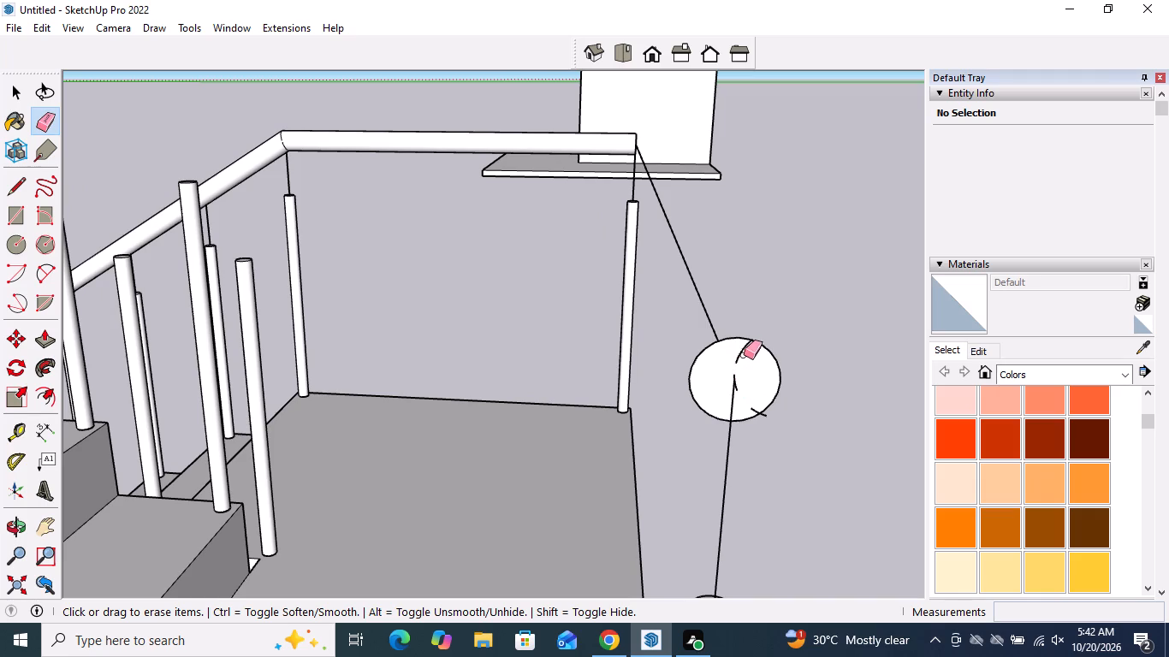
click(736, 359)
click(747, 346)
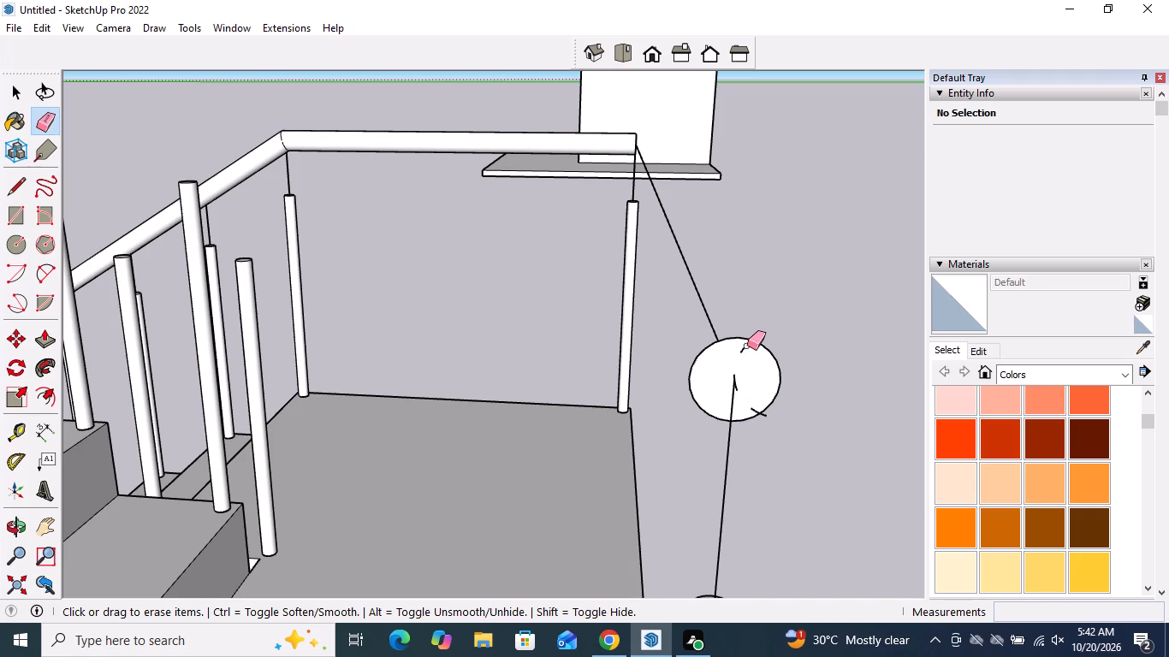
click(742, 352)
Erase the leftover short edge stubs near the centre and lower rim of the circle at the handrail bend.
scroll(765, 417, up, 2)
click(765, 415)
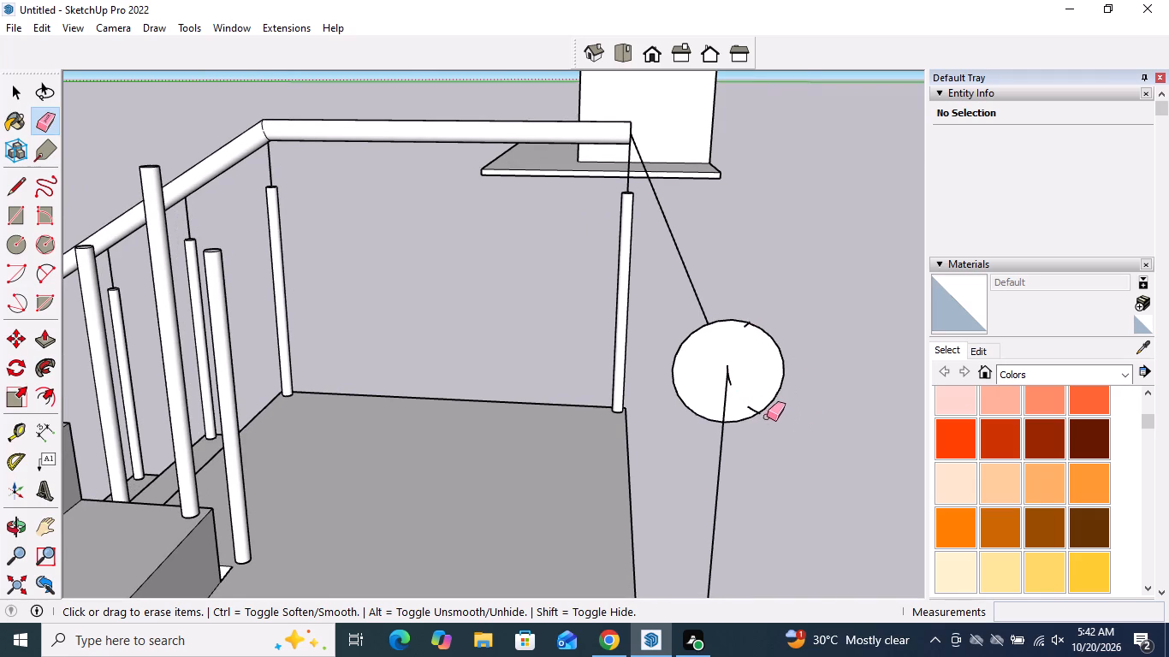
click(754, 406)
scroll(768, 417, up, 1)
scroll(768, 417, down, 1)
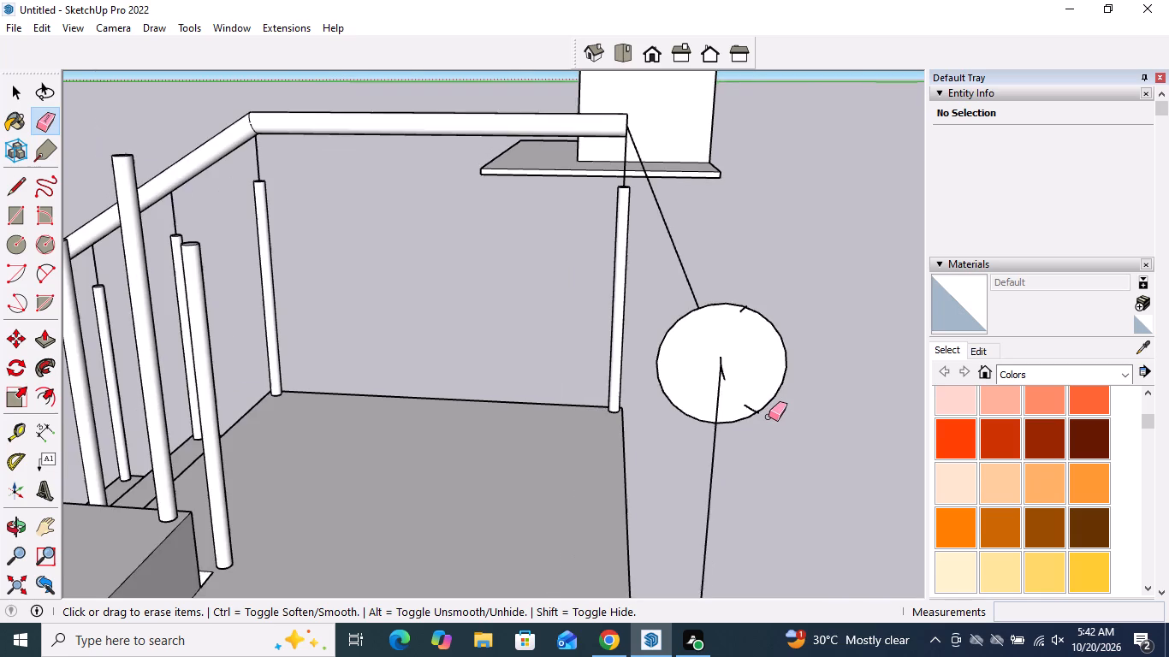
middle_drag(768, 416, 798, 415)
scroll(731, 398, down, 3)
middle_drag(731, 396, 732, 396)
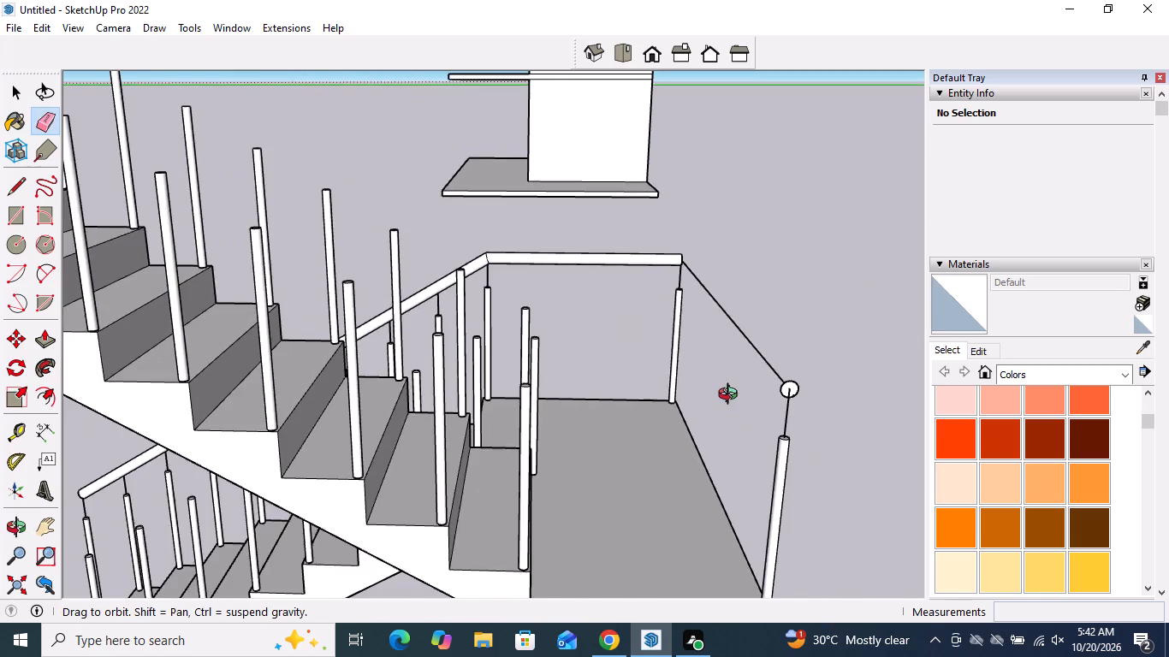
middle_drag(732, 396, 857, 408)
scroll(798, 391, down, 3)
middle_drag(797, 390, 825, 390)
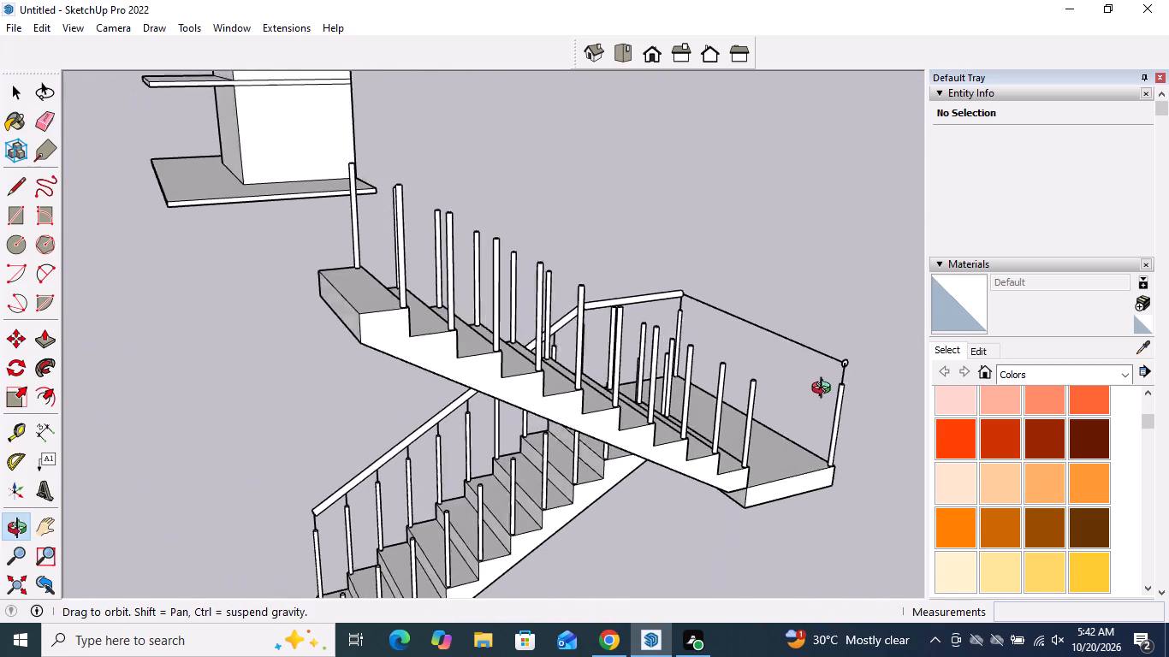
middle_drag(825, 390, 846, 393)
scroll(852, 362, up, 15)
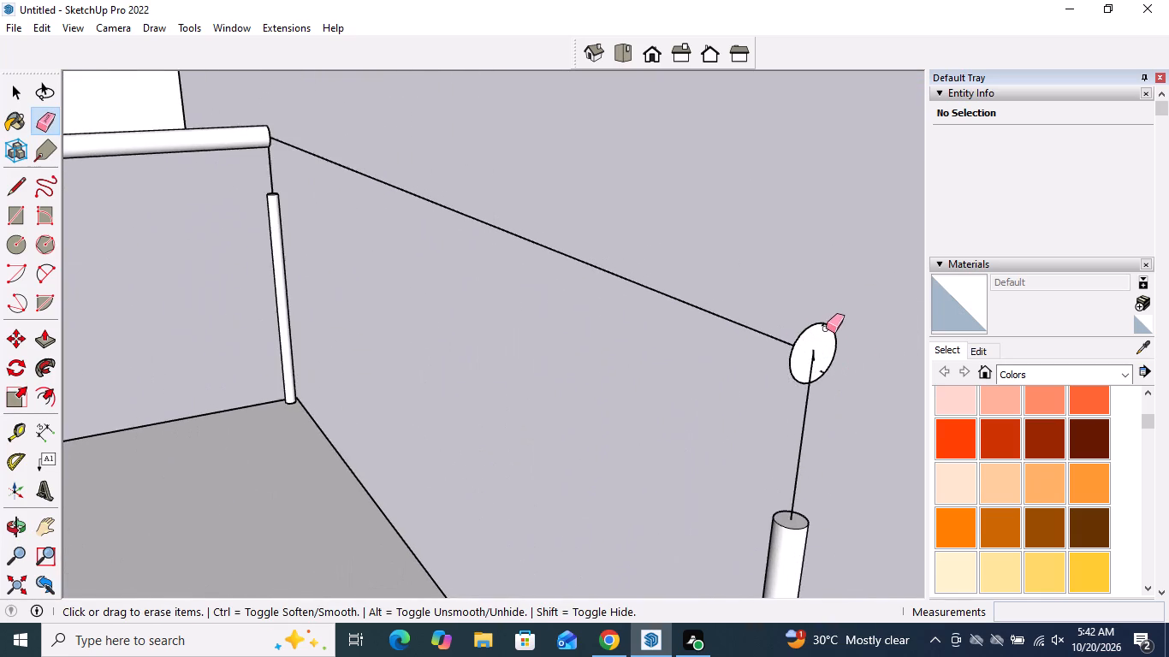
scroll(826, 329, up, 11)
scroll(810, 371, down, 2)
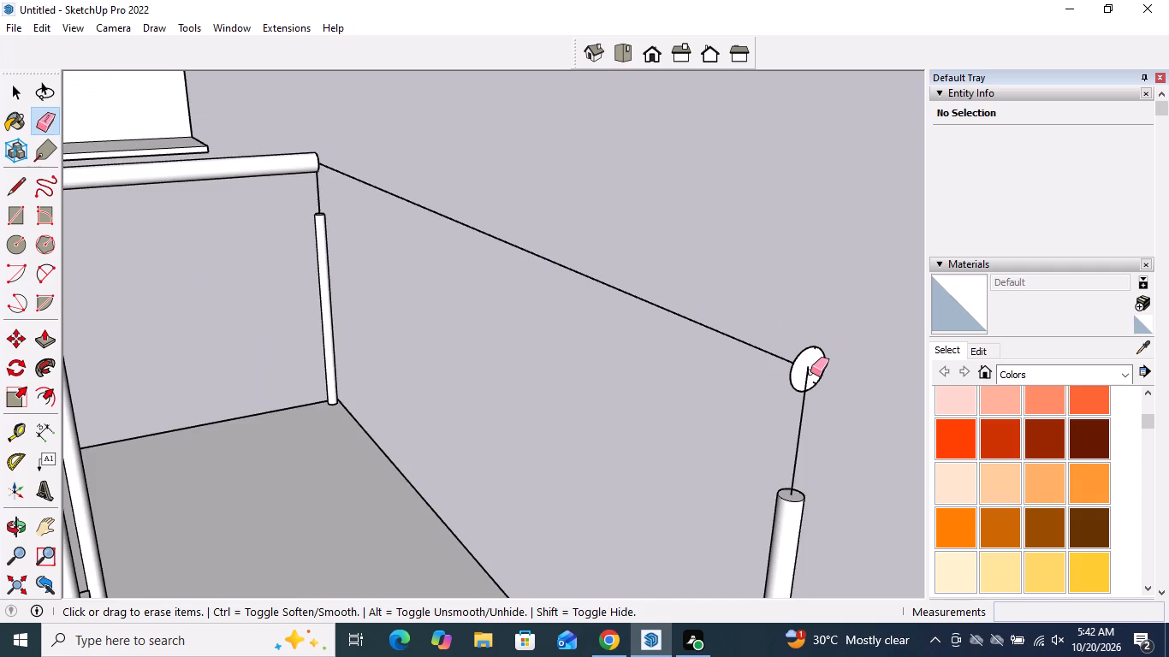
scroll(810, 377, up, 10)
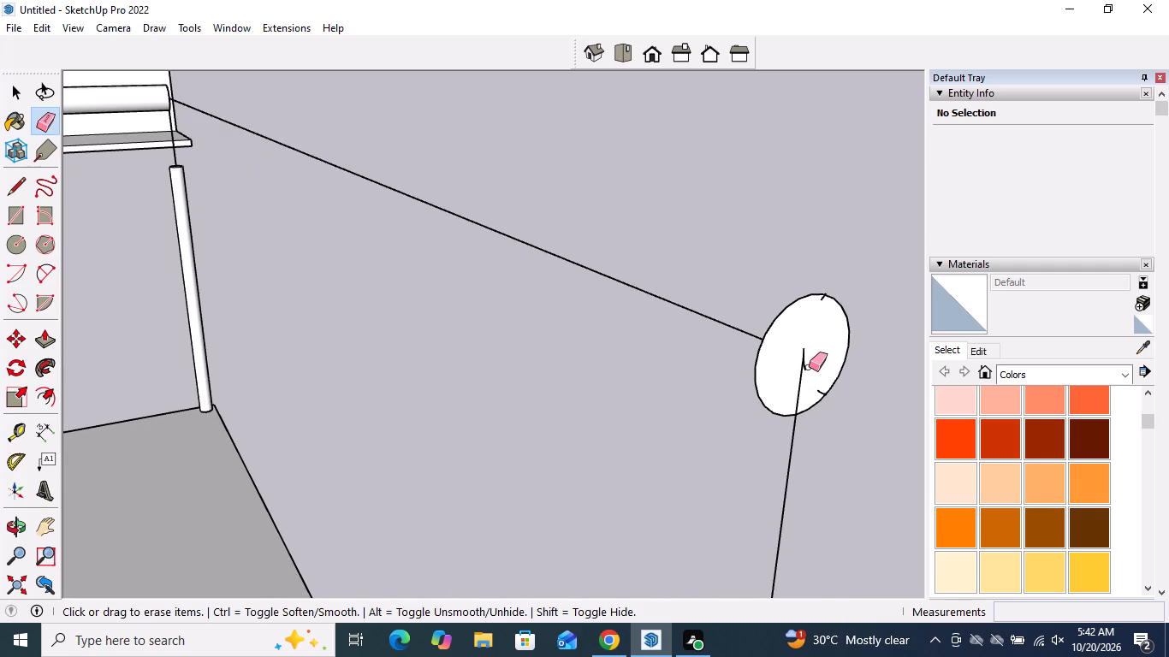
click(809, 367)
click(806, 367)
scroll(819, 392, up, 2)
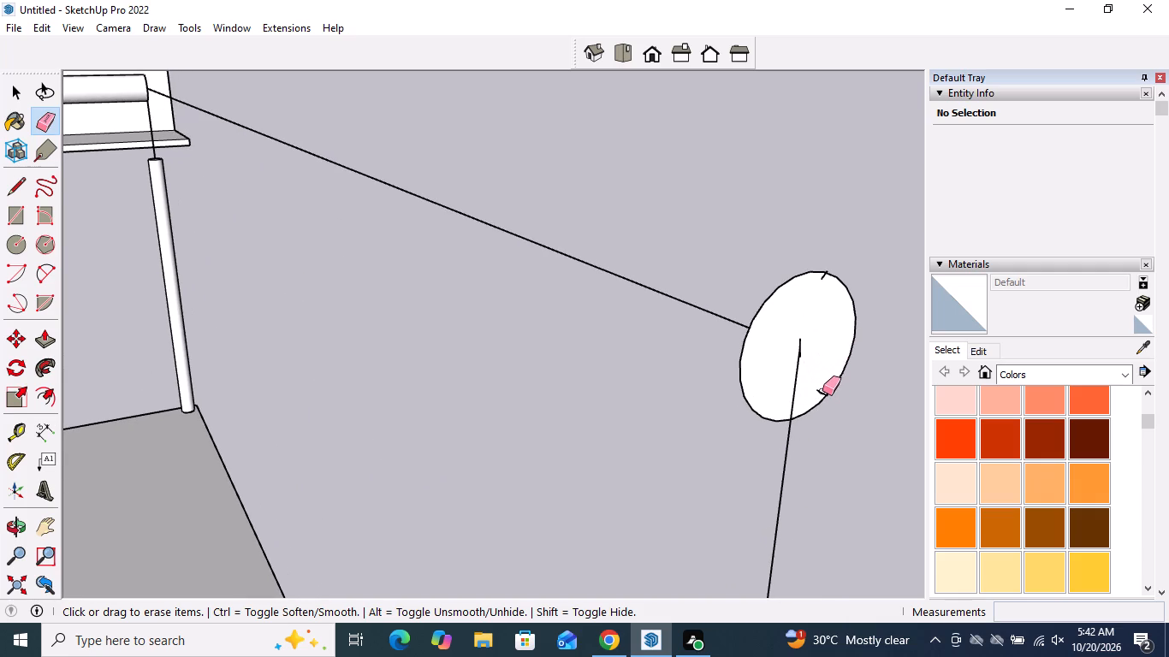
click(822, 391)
Undo the edge erasures and both circle placements, back to the bare handrail path line above the landing's corner post.
scroll(822, 370, down, 2)
key(ctrl+z)
key(ctrl+z)
key(ctrl+z)
key(ctrl+z)
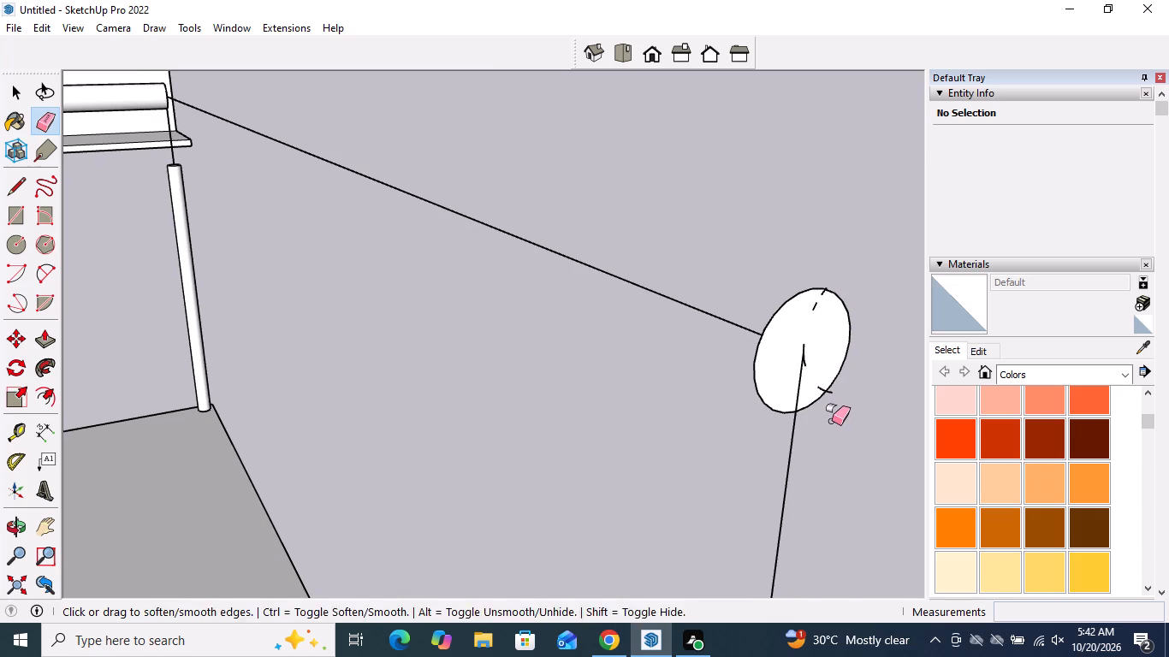
key(ctrl+z)
key(ctrl+z)
key(ctrl+z)
key(ctrl+z)
key(ctrl+z)
key(ctrl+z)
key(ctrl+z)
key(ctrl+z)
key(ctrl+z)
key(ctrl+z)
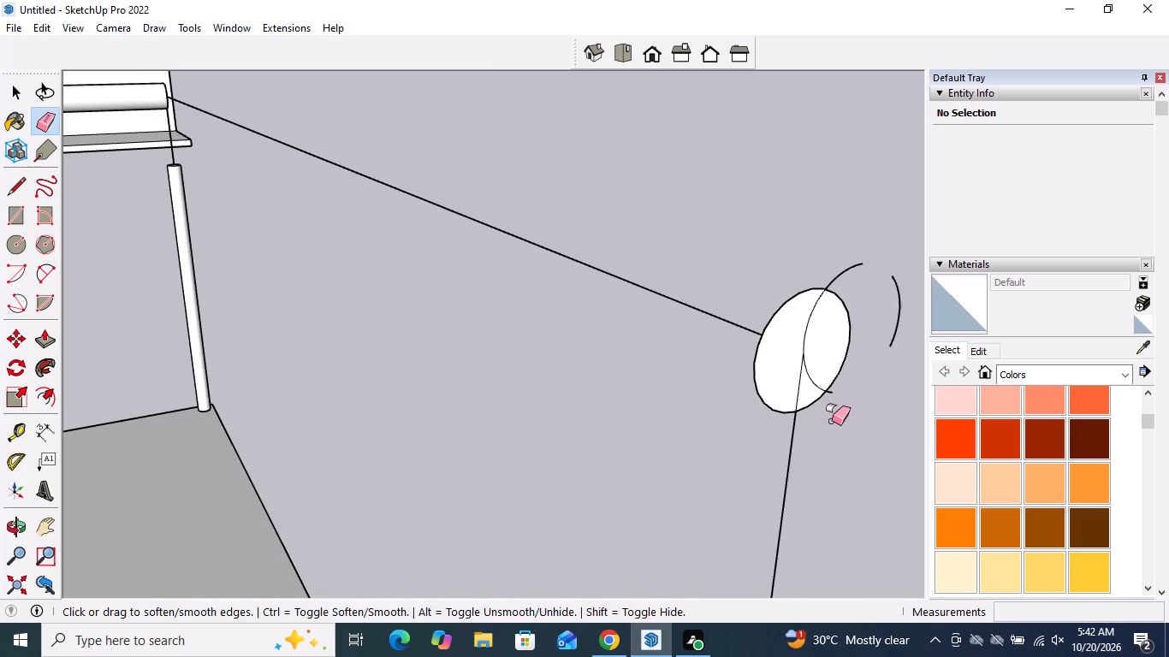
key(ctrl+z)
key(ctrl+z)
key(ctrl+z)
key(ctrl+z)
key(space)
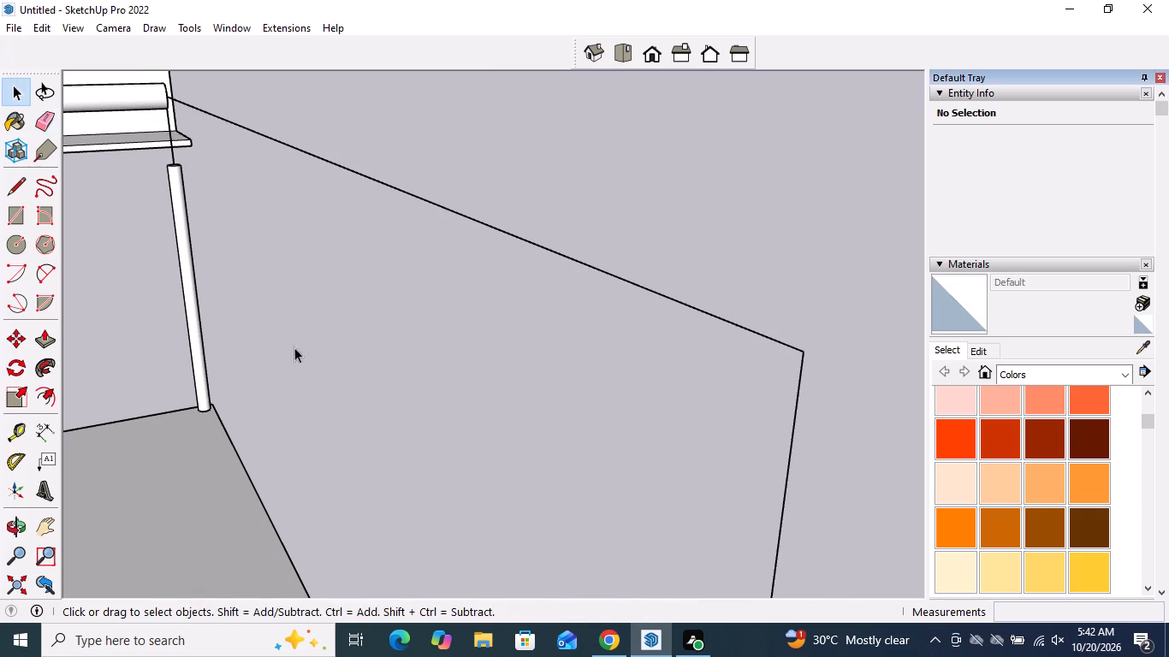
Draw a circle of about 1.4" radius, perpendicular to the red axis, centred on the free end of the landing's handrail path line.
drag(16, 244, 39, 247)
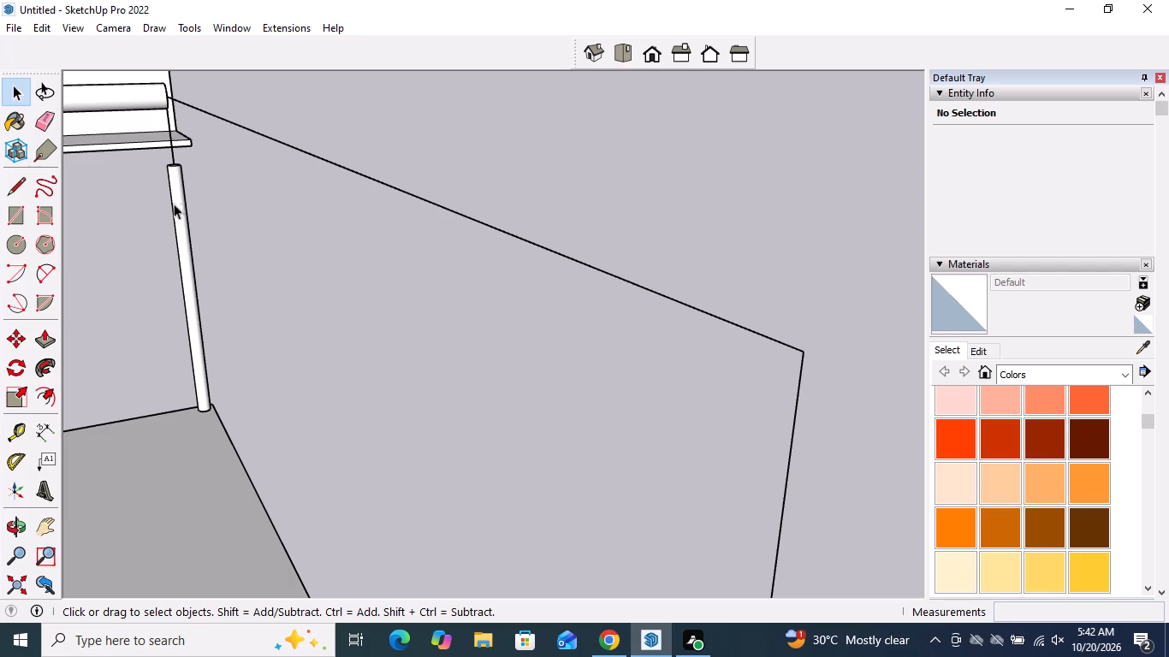
click(30, 239)
click(27, 240)
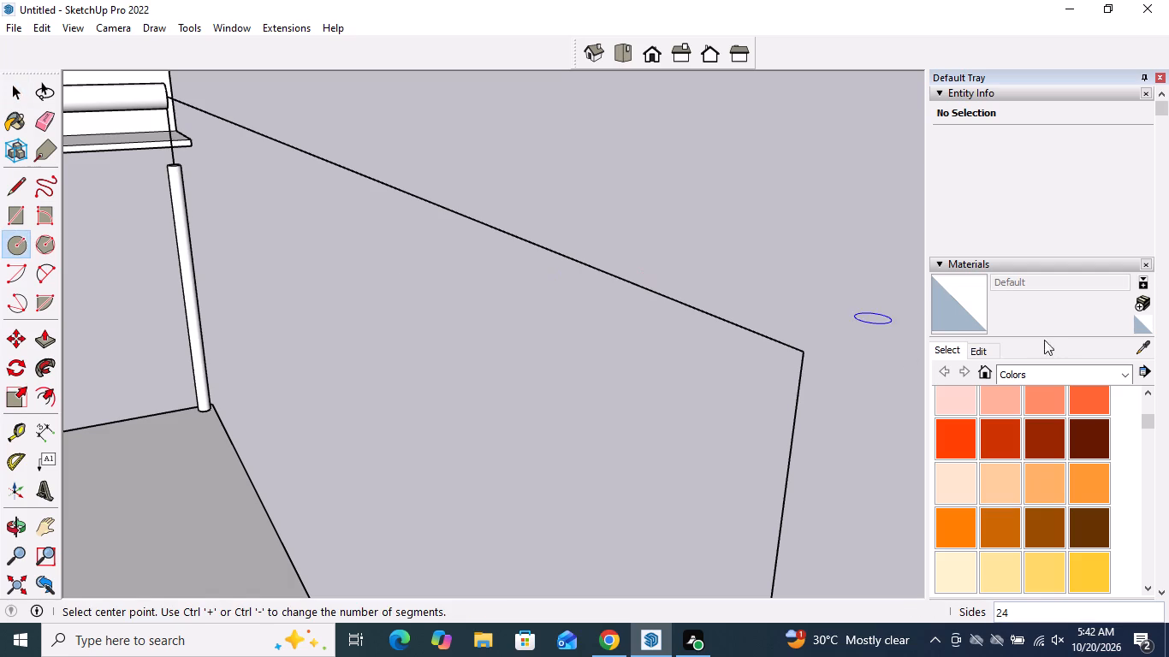
middle_drag(802, 352, 756, 300)
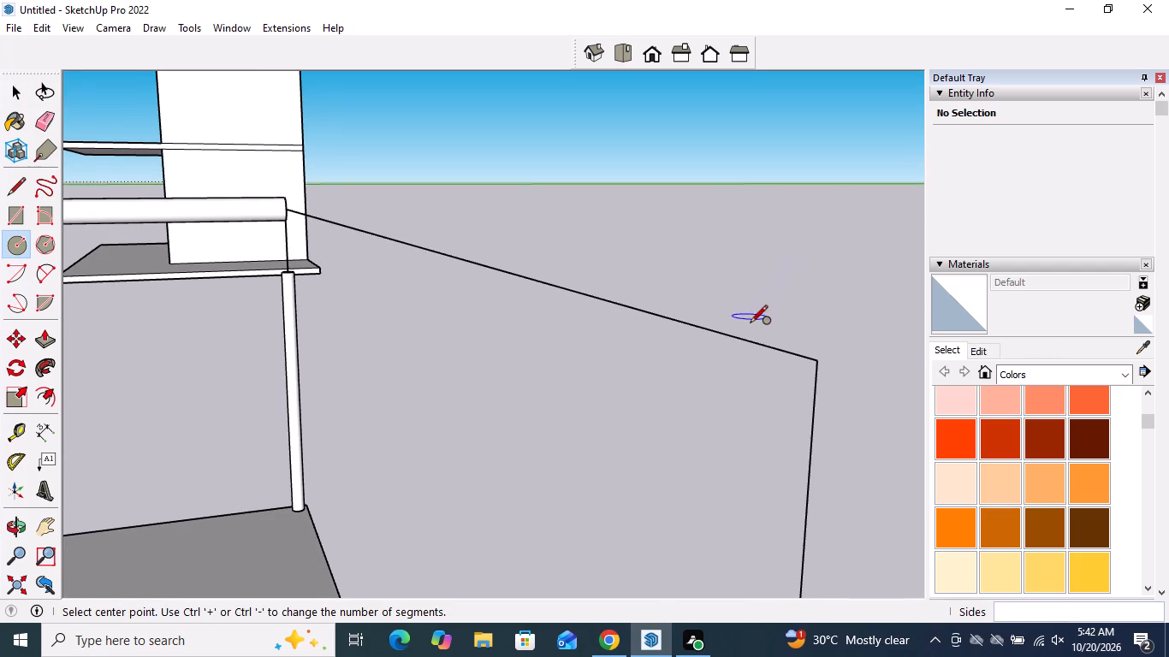
middle_drag(800, 340, 788, 312)
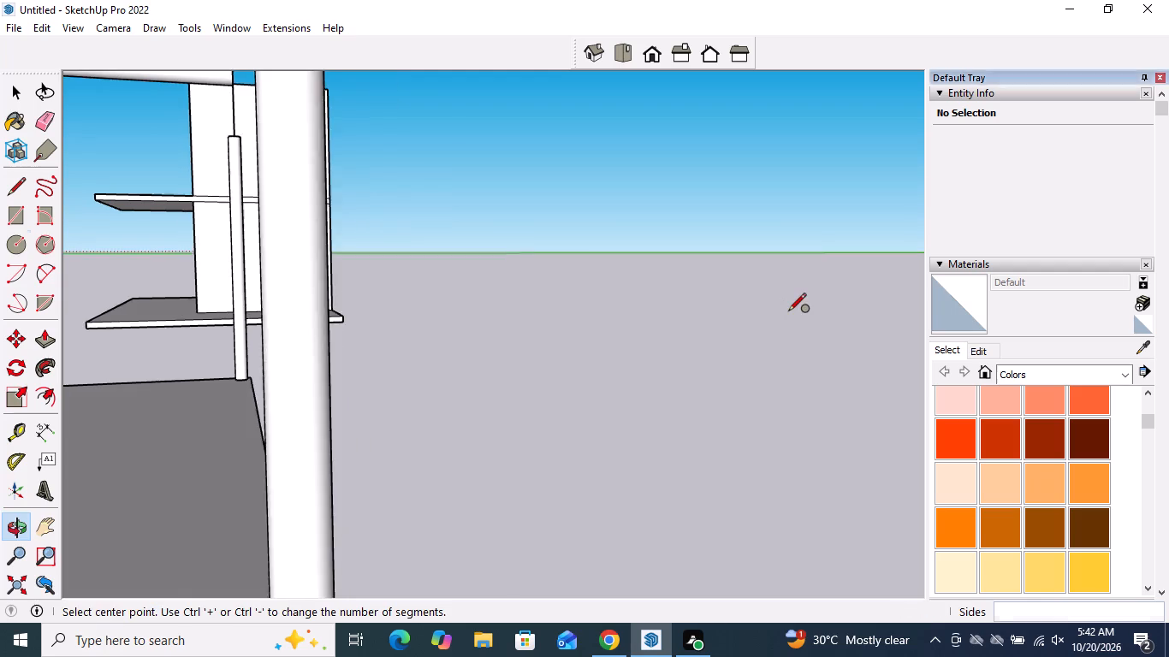
scroll(788, 312, down, 3)
scroll(774, 265, up, 3)
scroll(774, 265, down, 2)
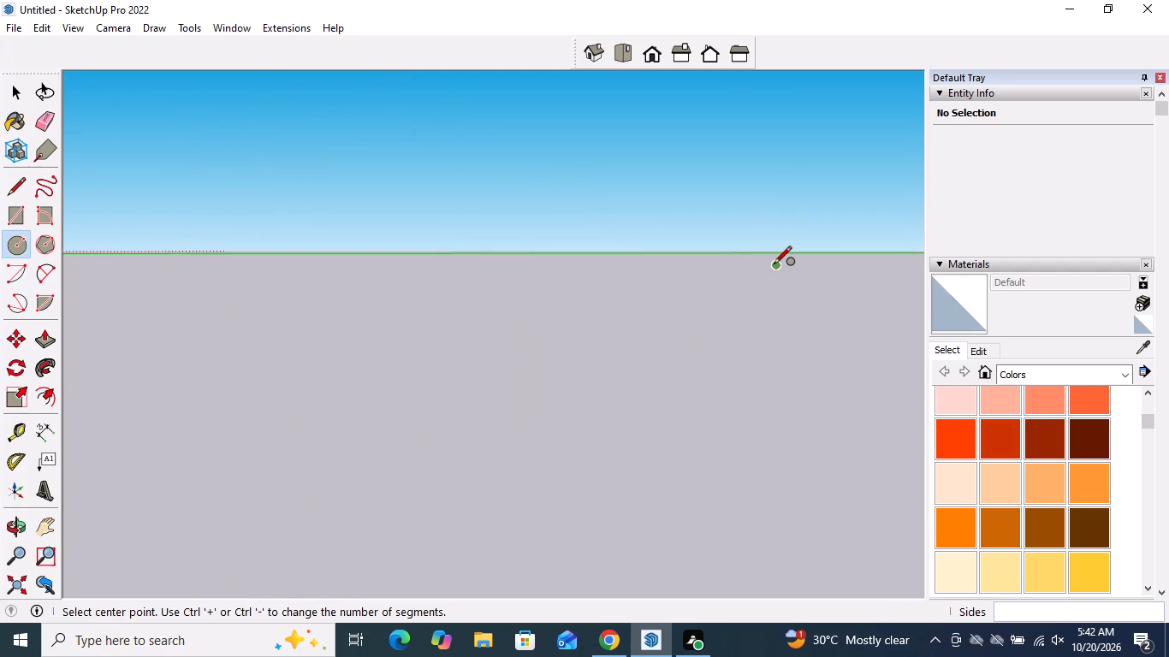
scroll(764, 304, down, 3)
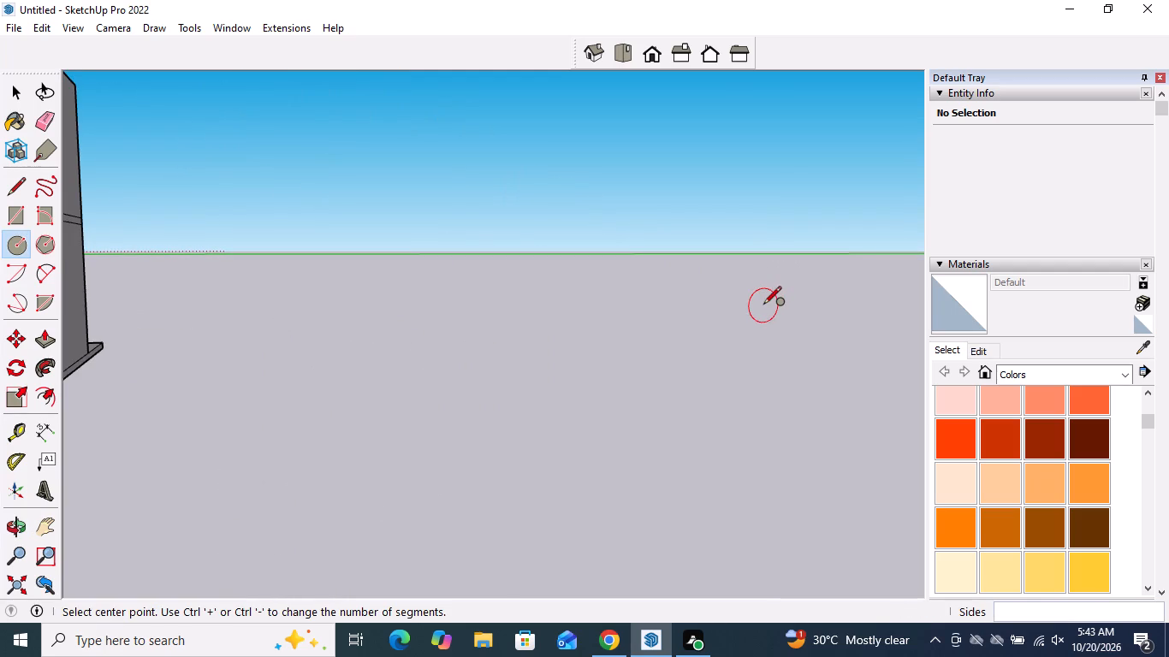
scroll(618, 369, down, 3)
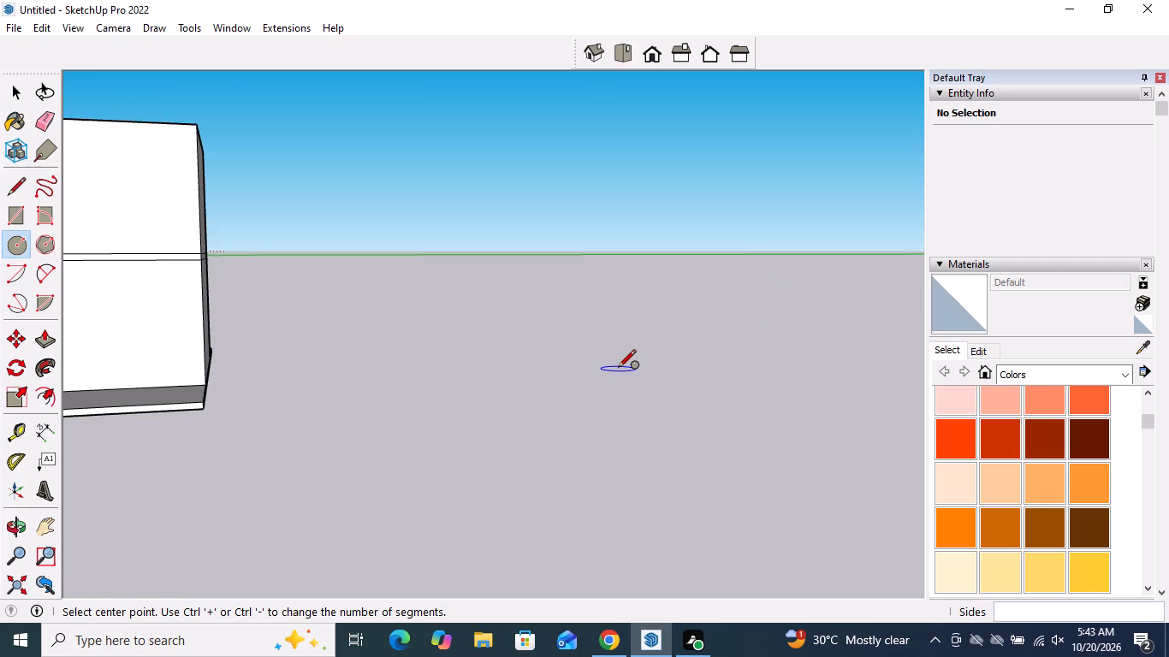
scroll(618, 369, down, 4)
middle_drag(610, 356, 566, 209)
click(384, 511)
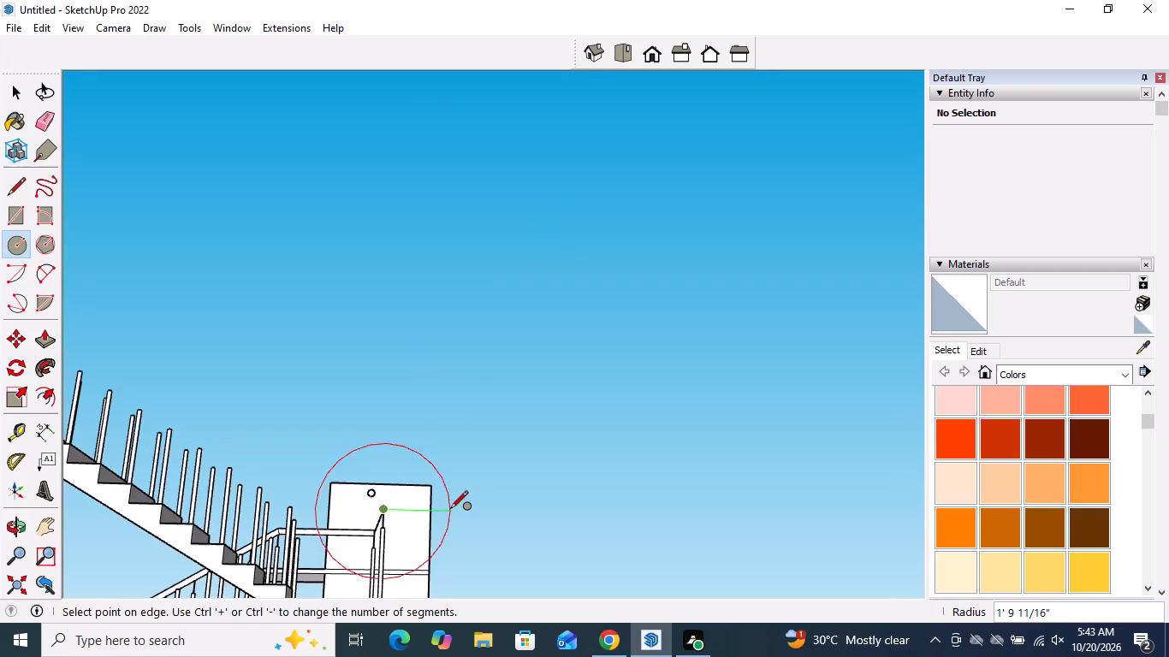
scroll(431, 490, down, 4)
middle_drag(431, 489, 431, 575)
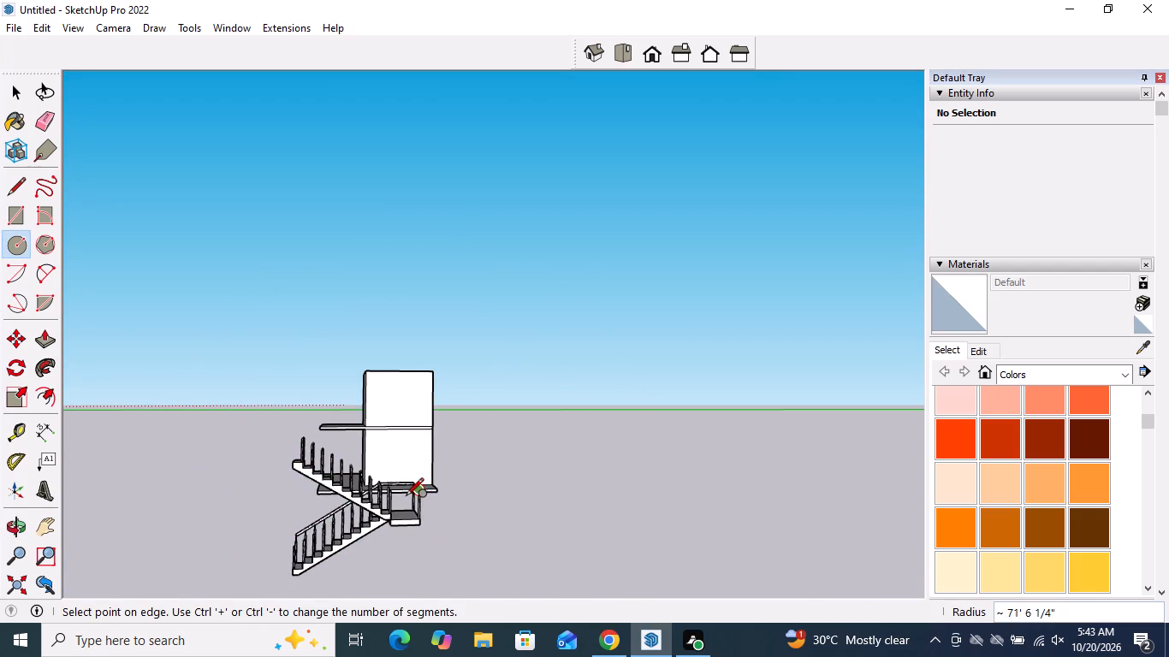
scroll(406, 497, up, 7)
scroll(492, 476, down, 1)
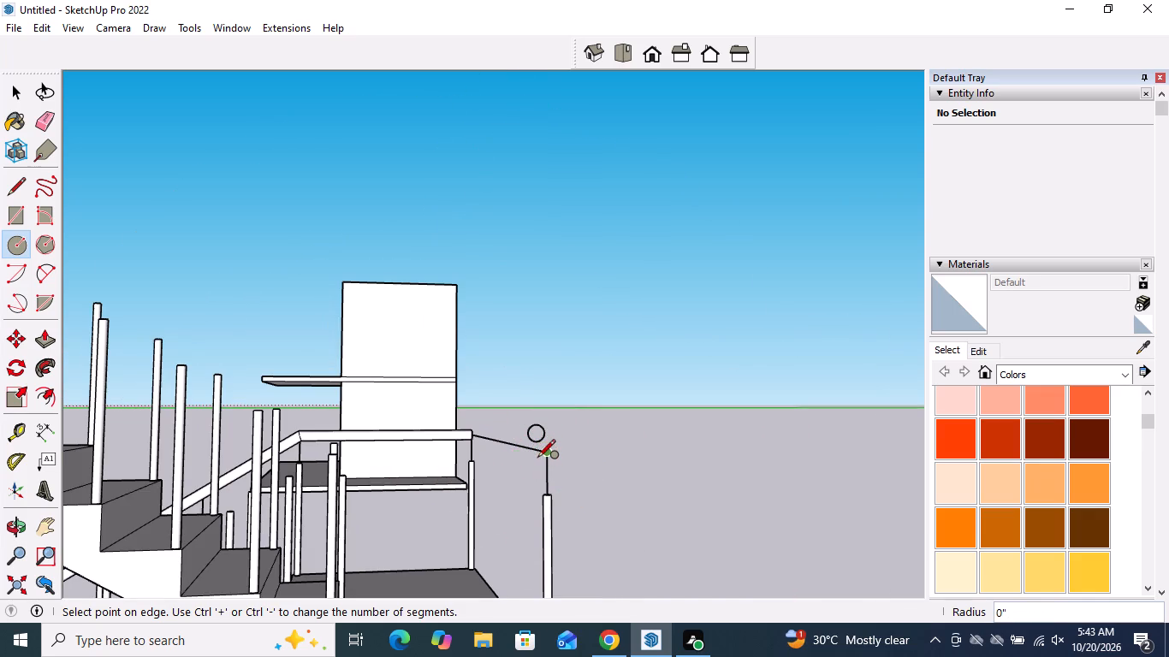
scroll(537, 459, up, 1)
scroll(537, 459, down, 1)
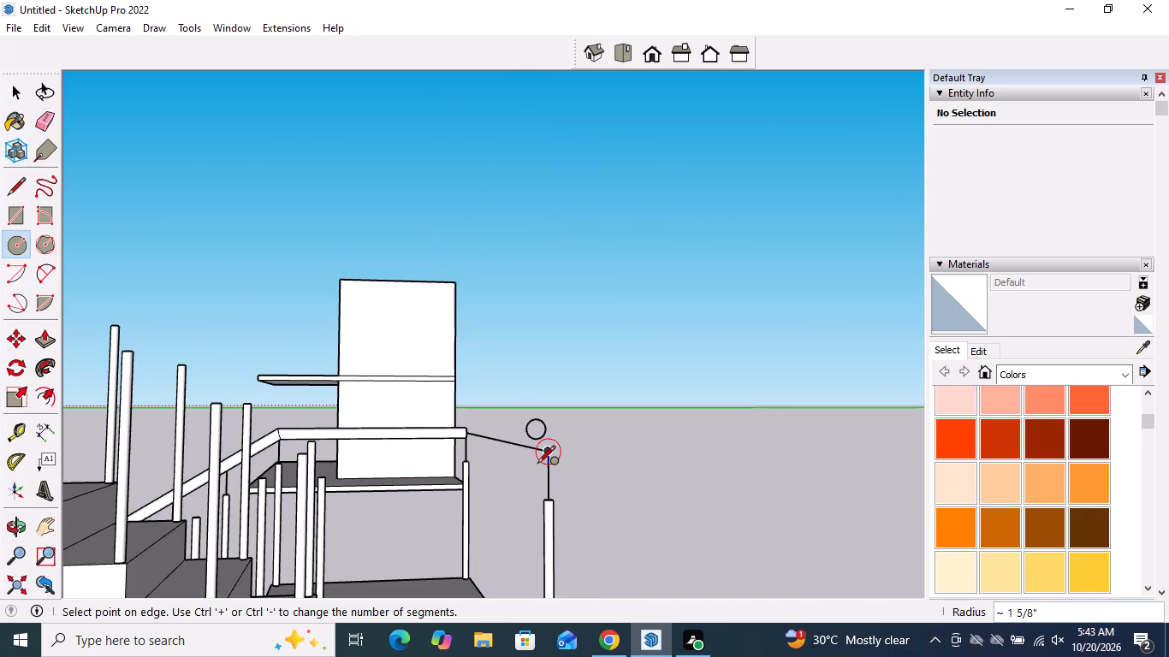
scroll(537, 465, up, 1)
scroll(537, 465, down, 1)
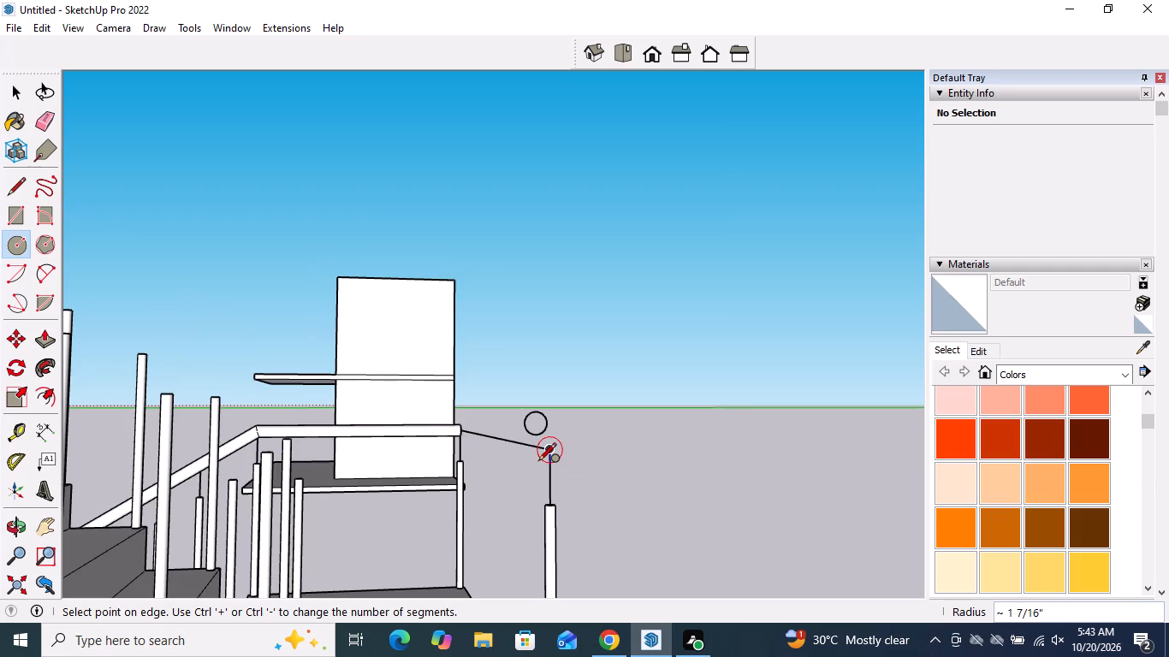
click(538, 462)
key(space)
Delete the stray circle edges floating beside the free end of the landing's handrail path line.
scroll(531, 424, up, 2)
scroll(532, 423, down, 3)
middle_drag(533, 423, 831, 494)
scroll(498, 400, up, 2)
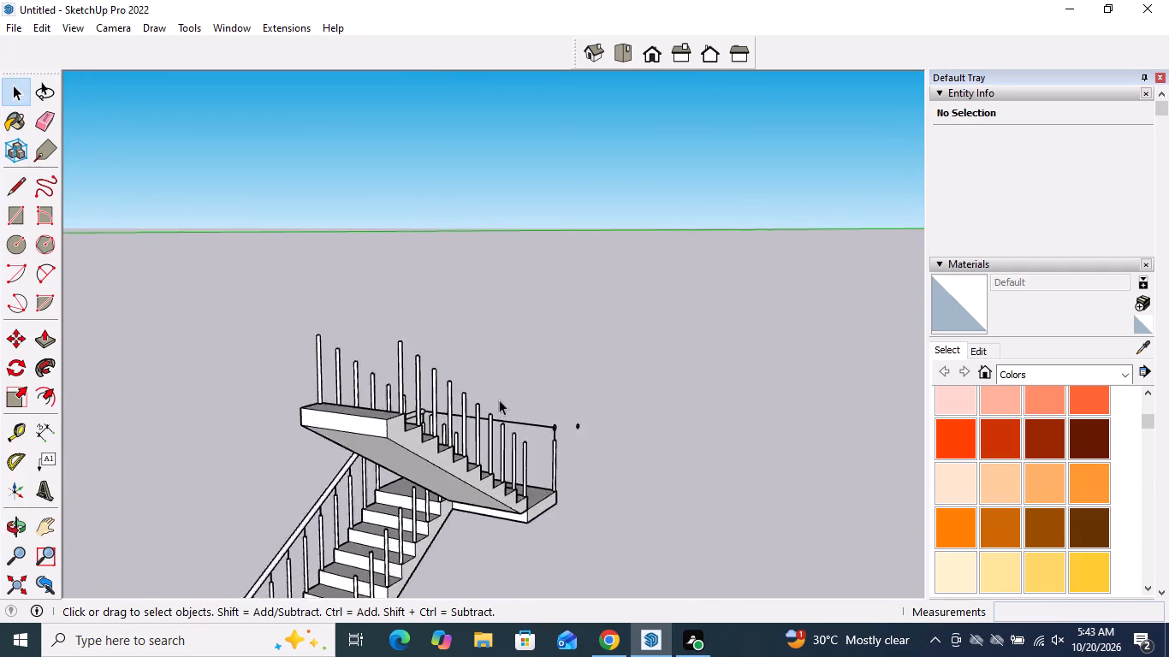
scroll(499, 400, up, 2)
drag(697, 510, 663, 421)
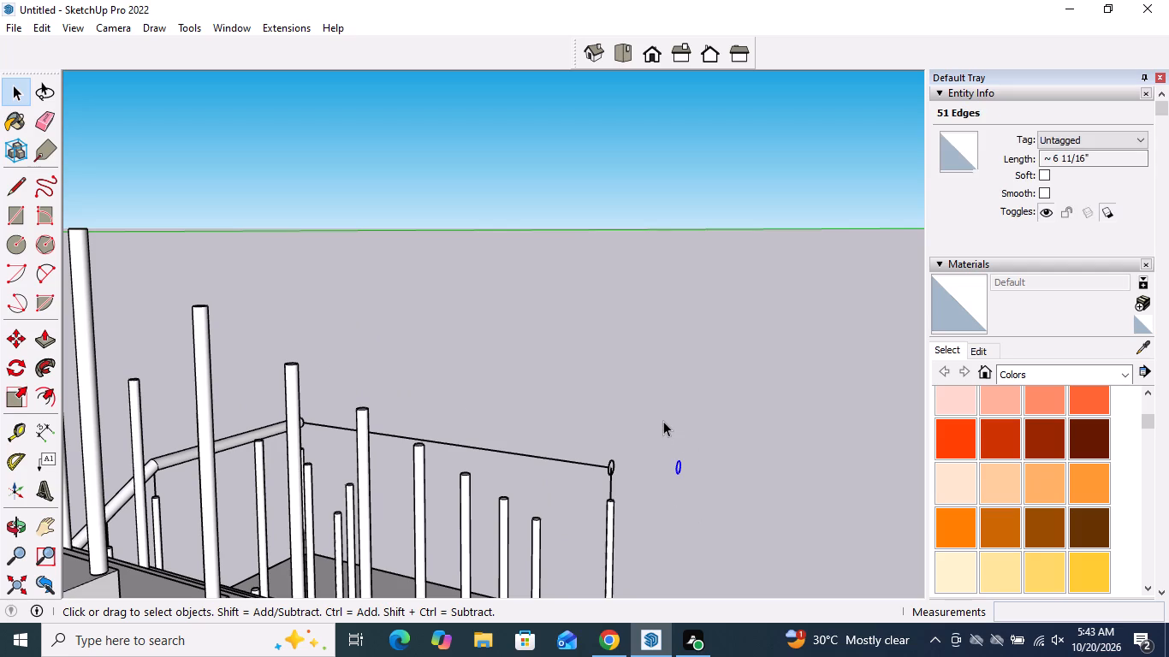
key(Delete)
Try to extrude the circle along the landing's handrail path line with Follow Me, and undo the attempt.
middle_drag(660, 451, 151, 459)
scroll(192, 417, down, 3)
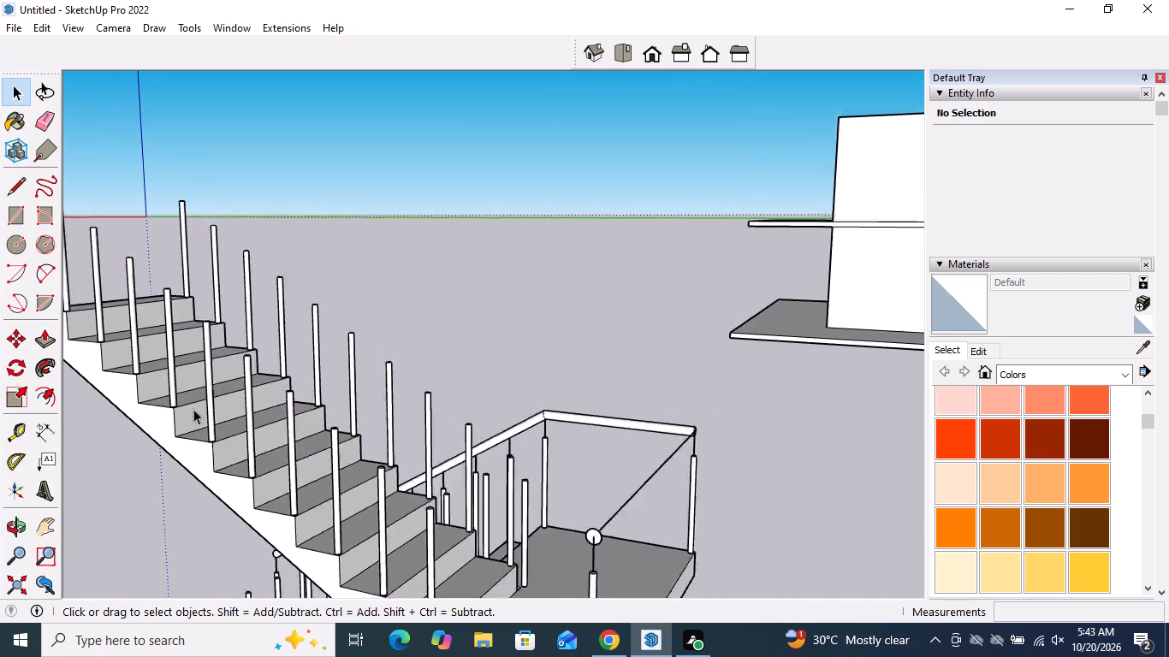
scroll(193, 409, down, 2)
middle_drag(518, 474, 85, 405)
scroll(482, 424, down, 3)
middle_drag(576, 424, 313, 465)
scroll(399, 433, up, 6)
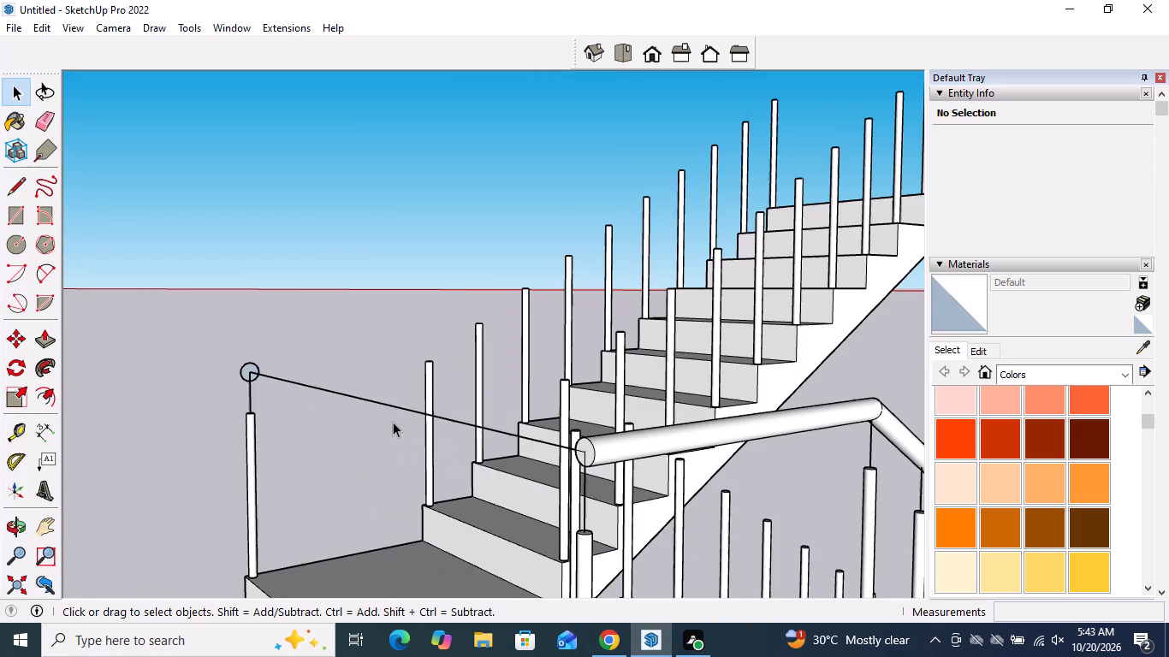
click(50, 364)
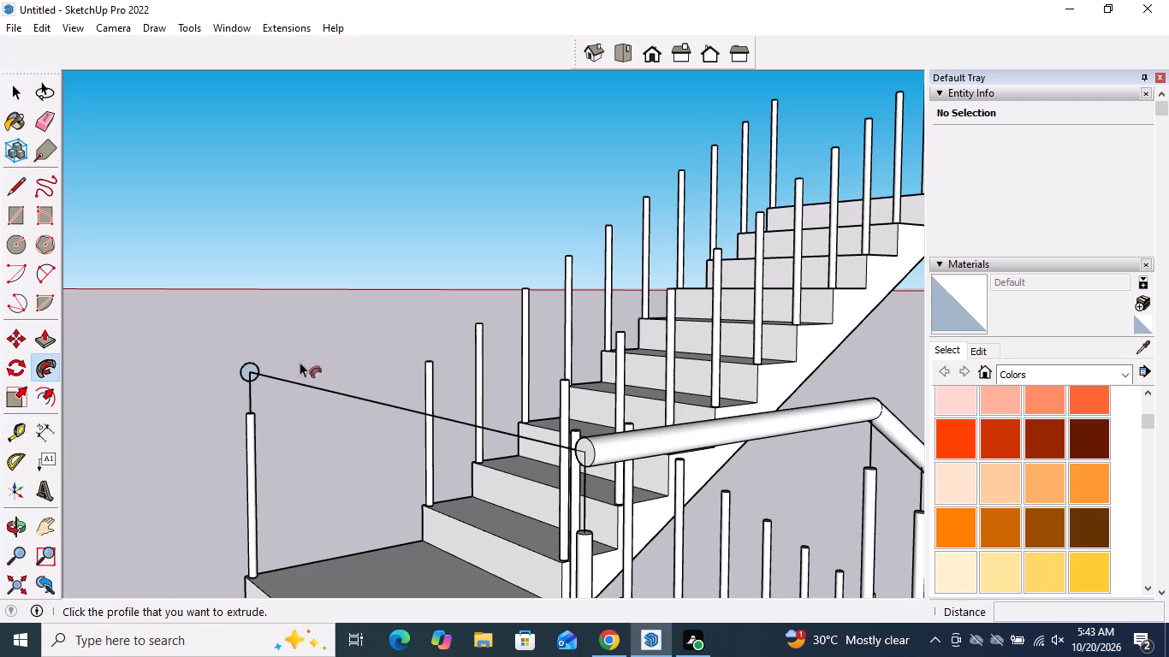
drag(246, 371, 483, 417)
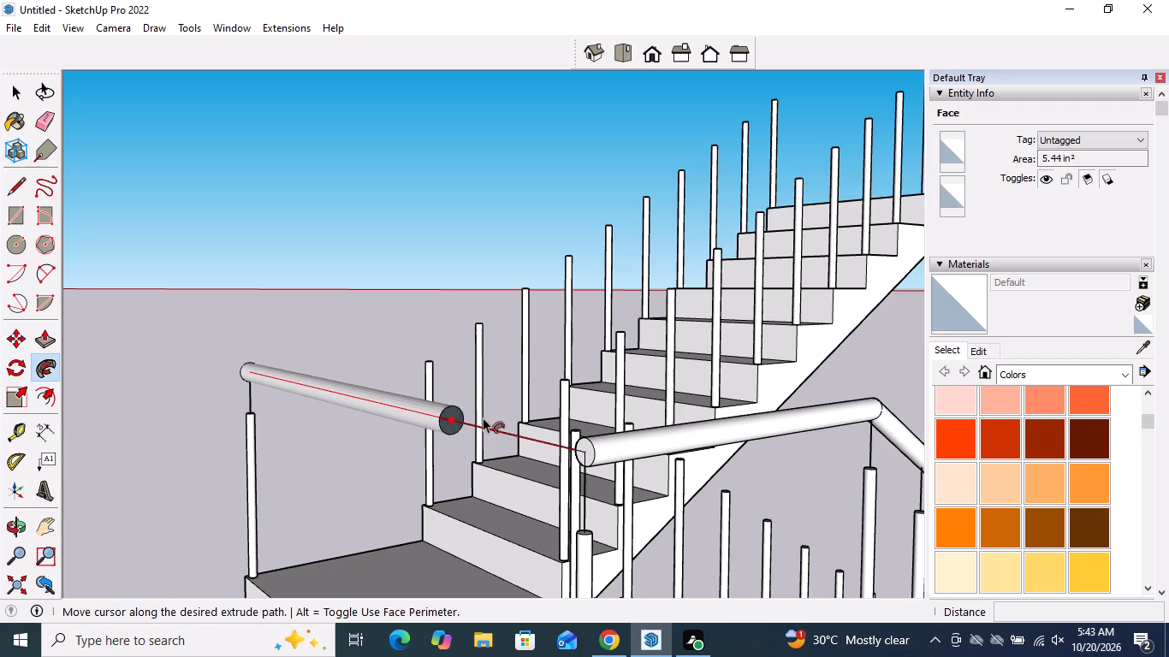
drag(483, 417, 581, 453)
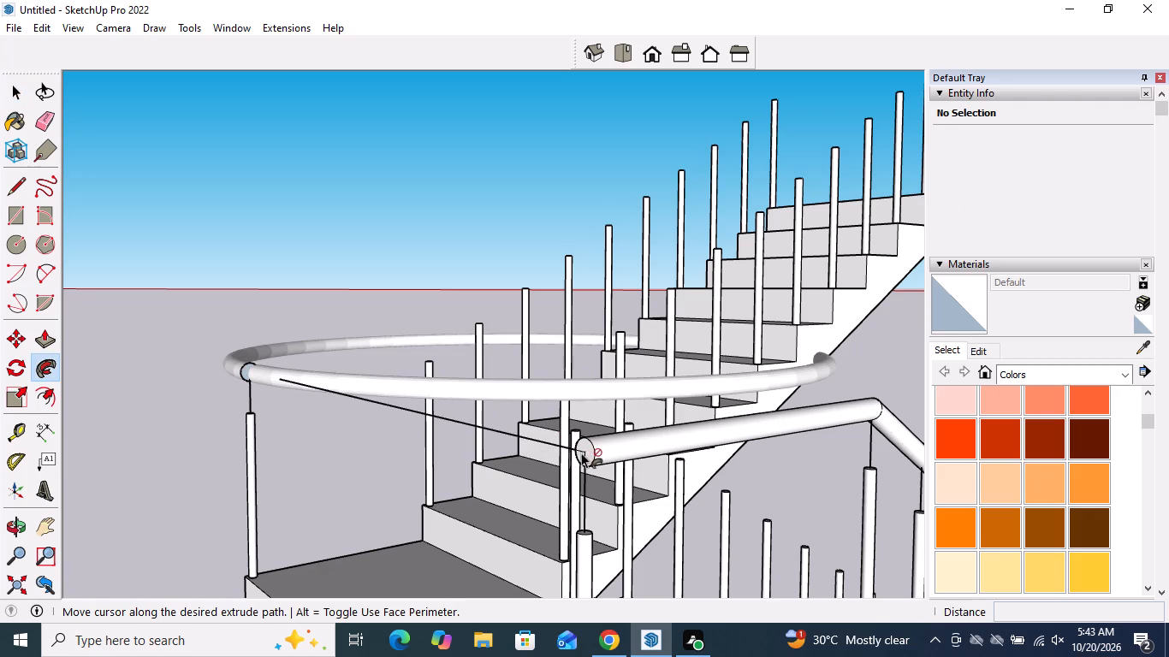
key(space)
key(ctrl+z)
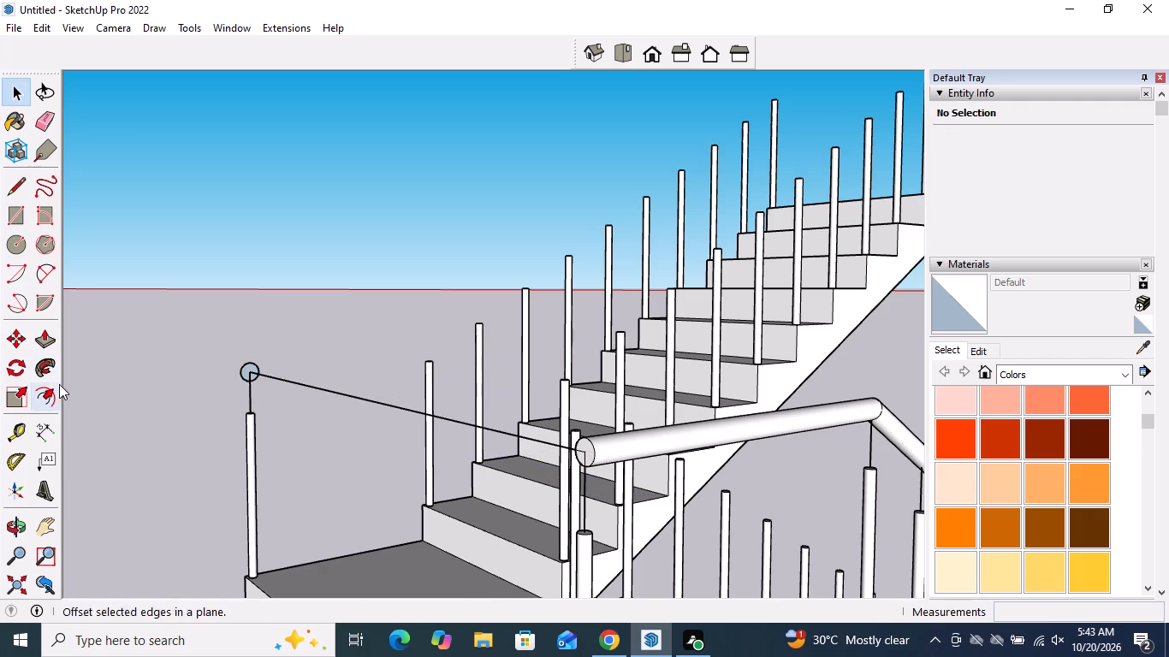
Extrude the circle with Follow Me along the path line across the landing, up to the end of the existing handrail.
click(50, 371)
drag(246, 371, 263, 372)
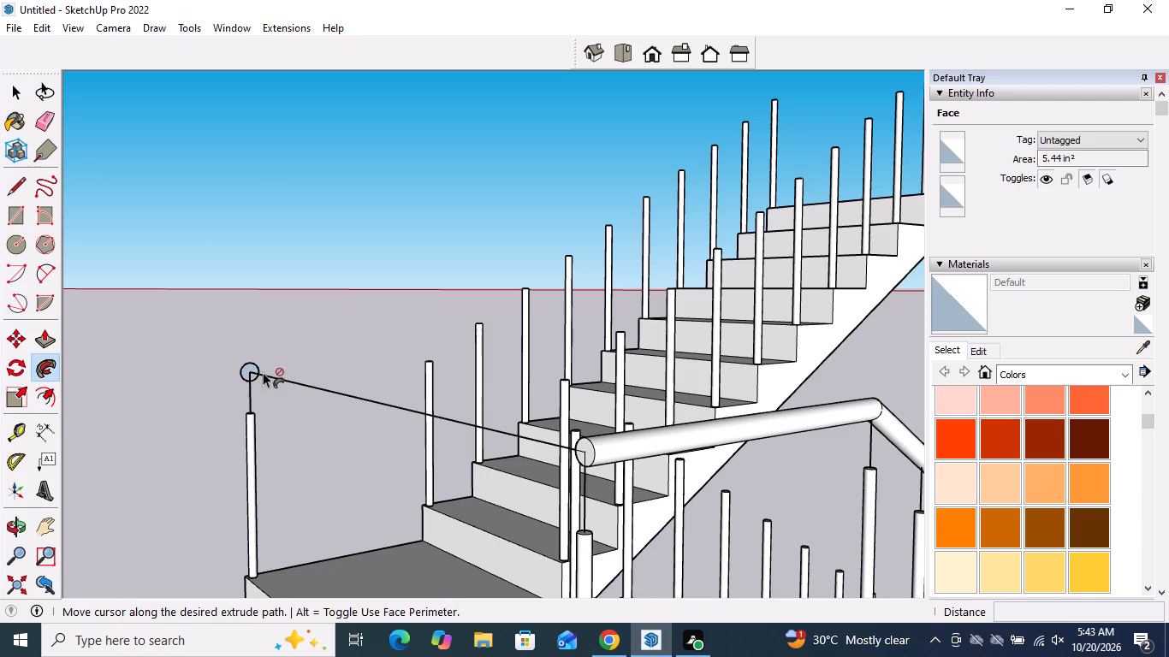
drag(263, 372, 339, 393)
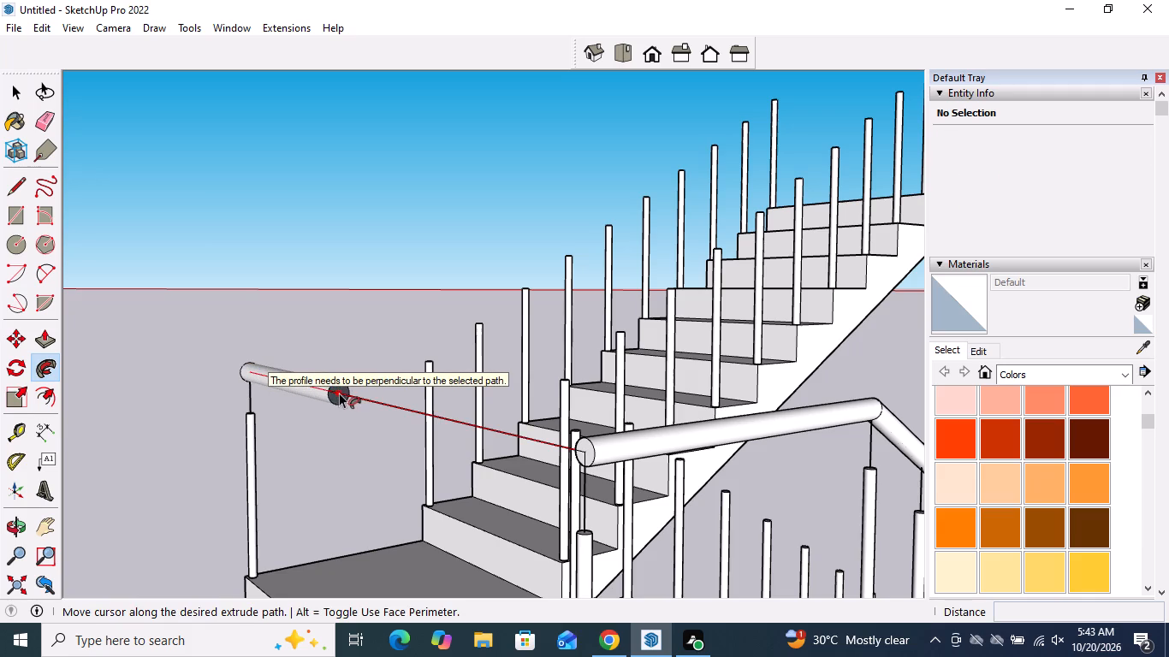
drag(339, 393, 401, 405)
drag(401, 405, 478, 425)
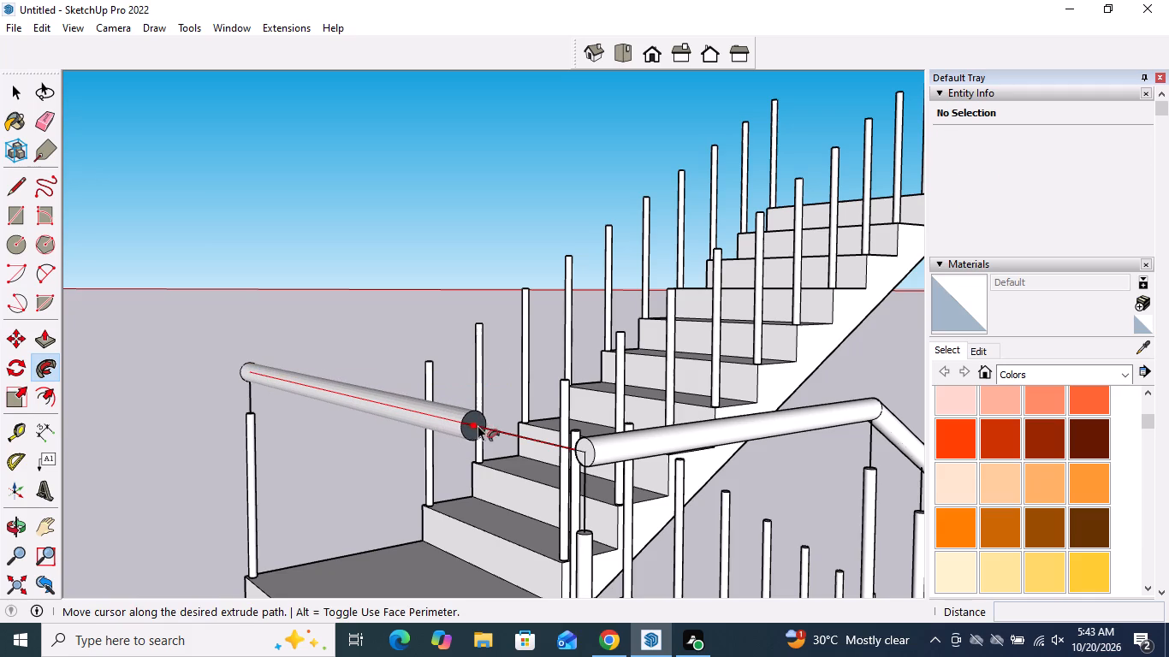
drag(478, 425, 544, 444)
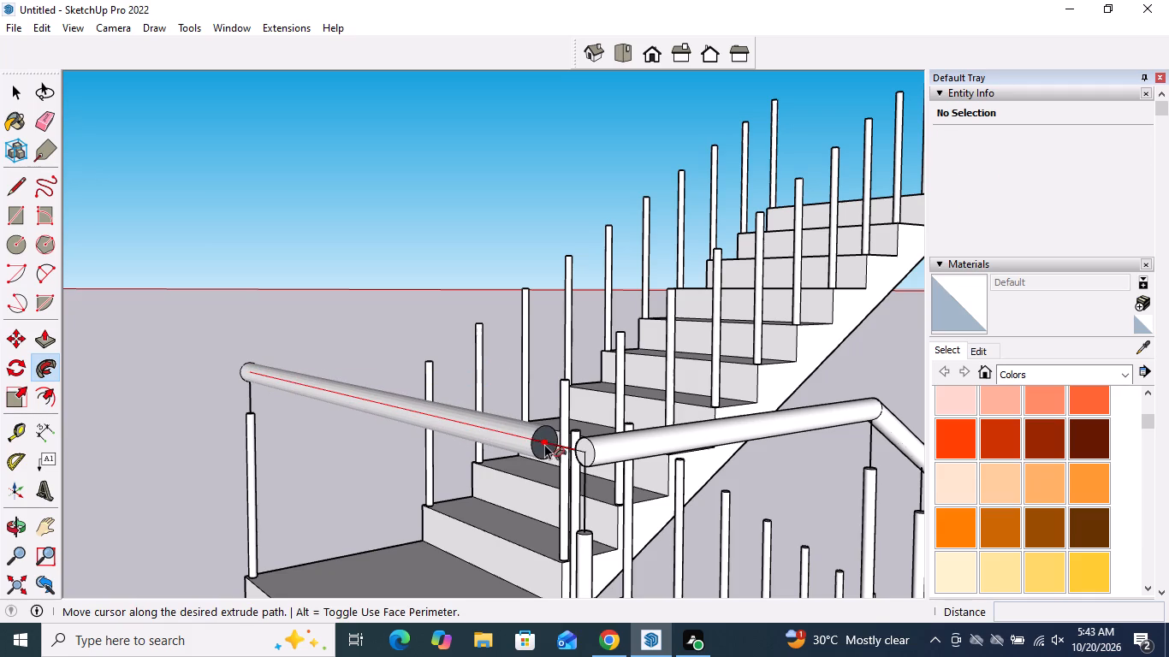
drag(544, 444, 583, 455)
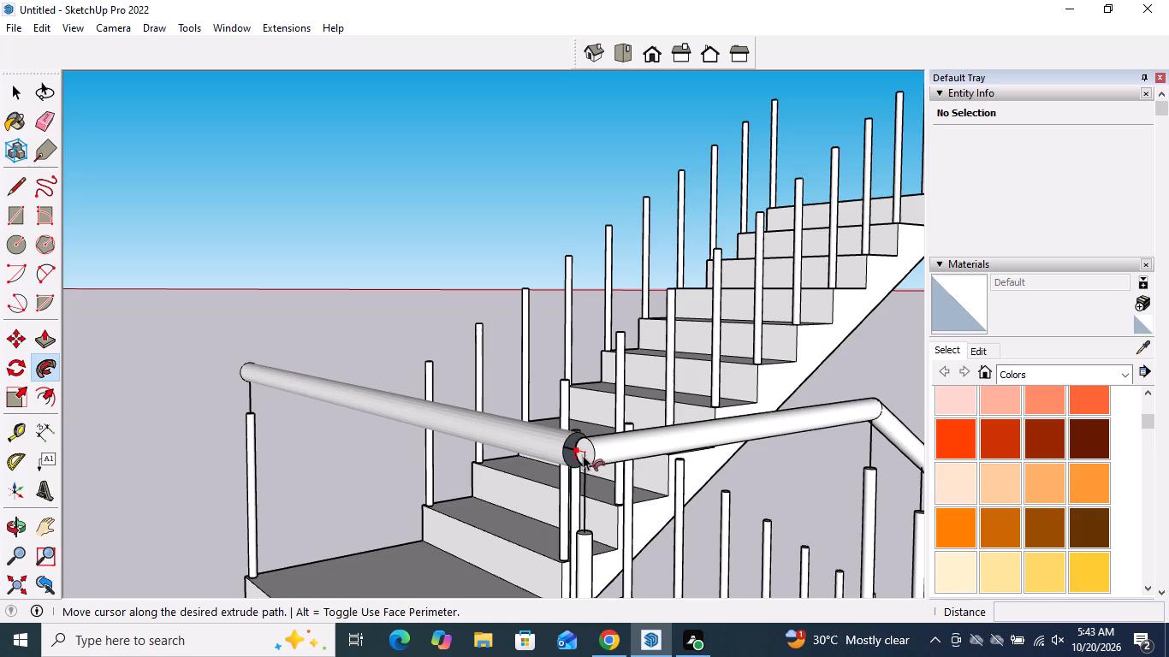
drag(583, 455, 597, 454)
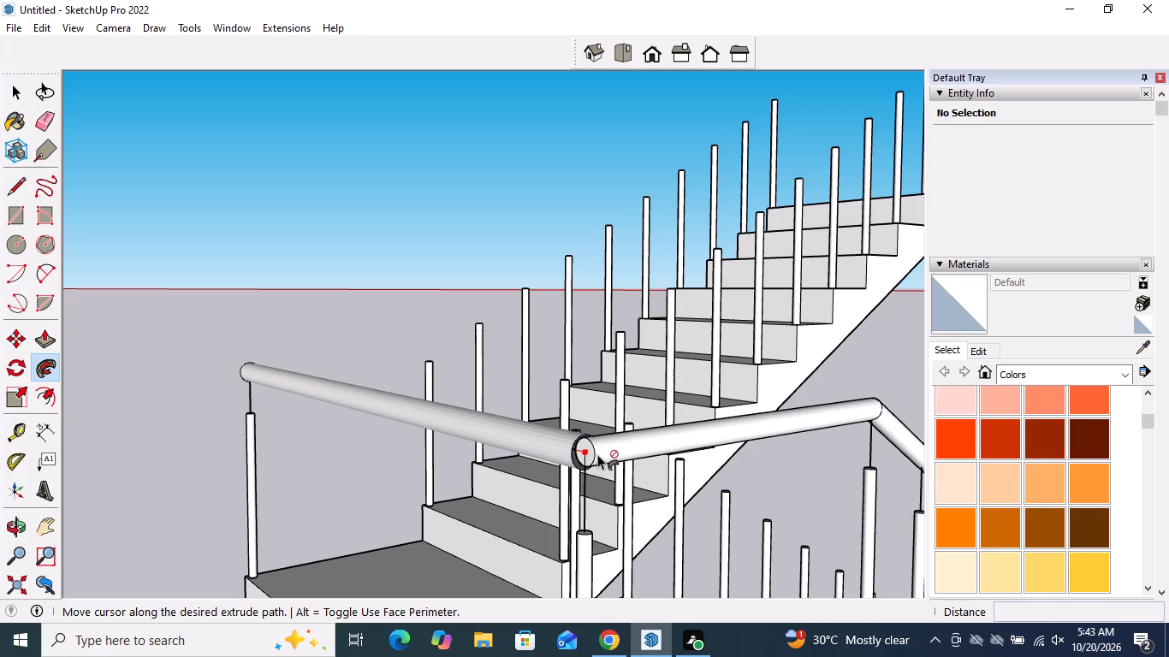
drag(597, 454, 587, 453)
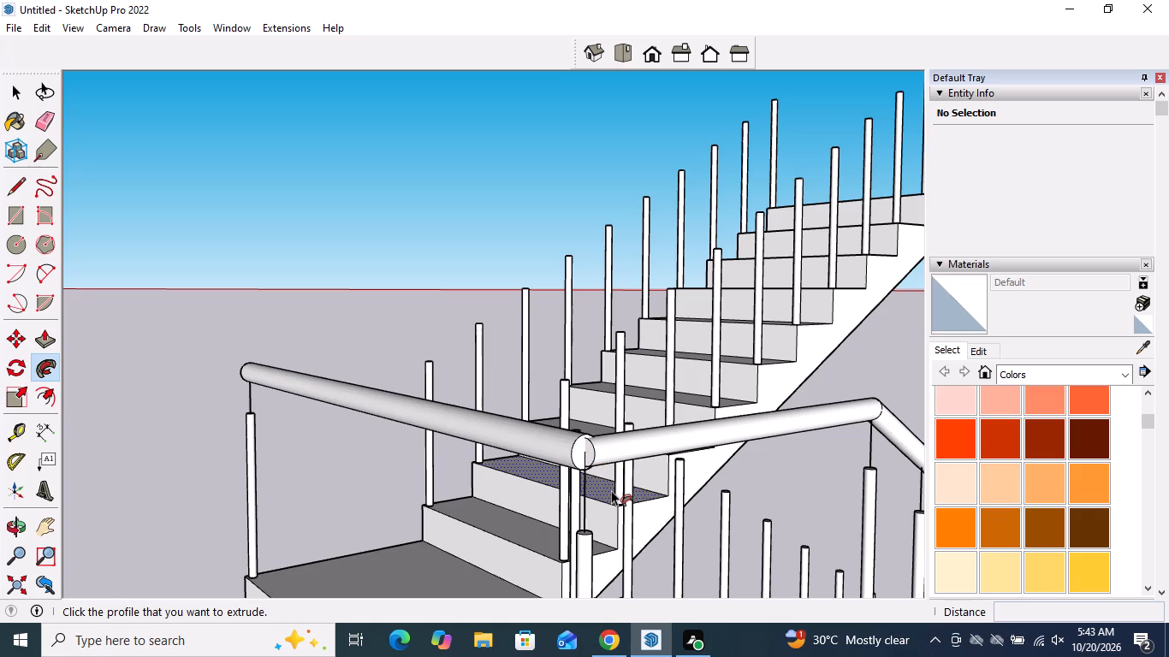
key(space)
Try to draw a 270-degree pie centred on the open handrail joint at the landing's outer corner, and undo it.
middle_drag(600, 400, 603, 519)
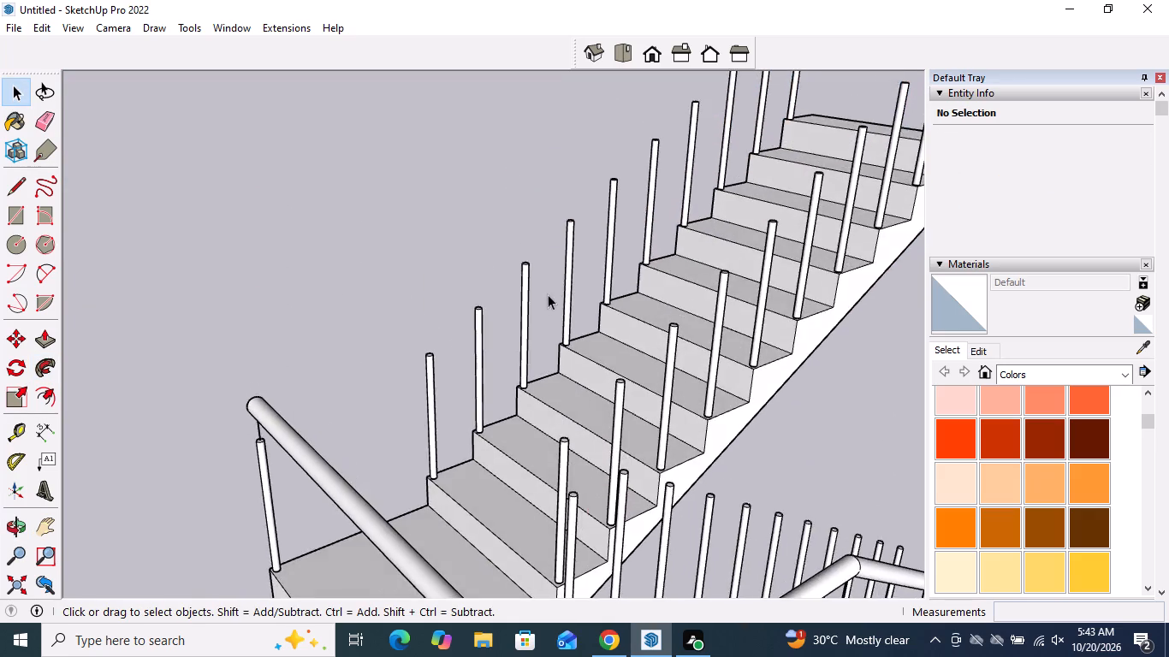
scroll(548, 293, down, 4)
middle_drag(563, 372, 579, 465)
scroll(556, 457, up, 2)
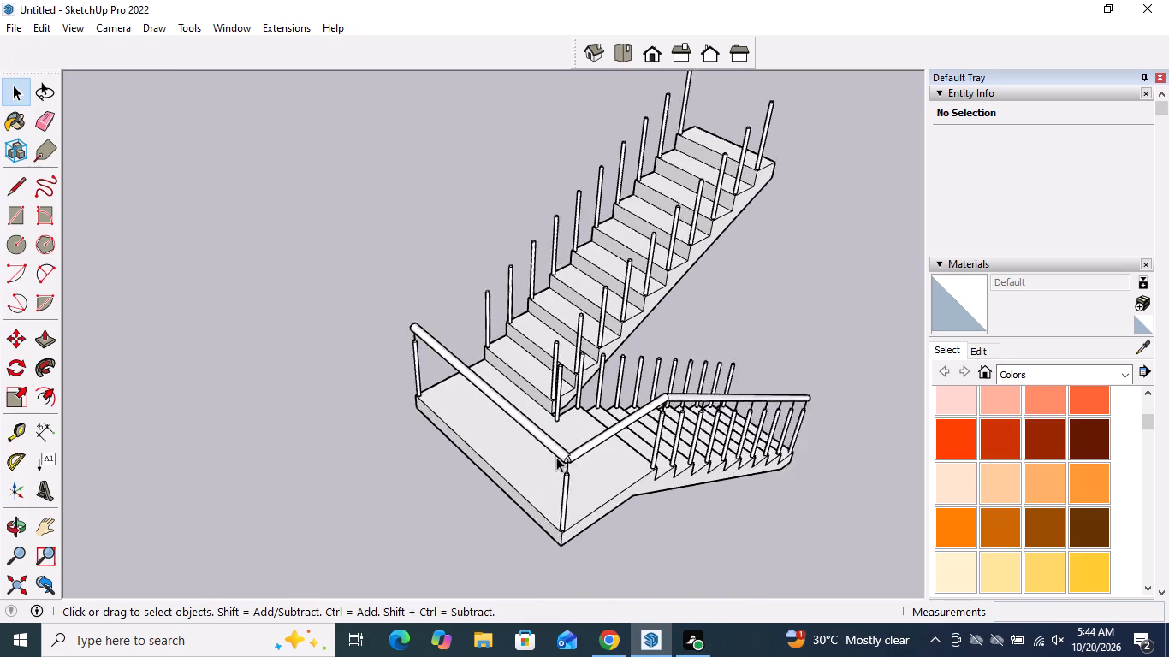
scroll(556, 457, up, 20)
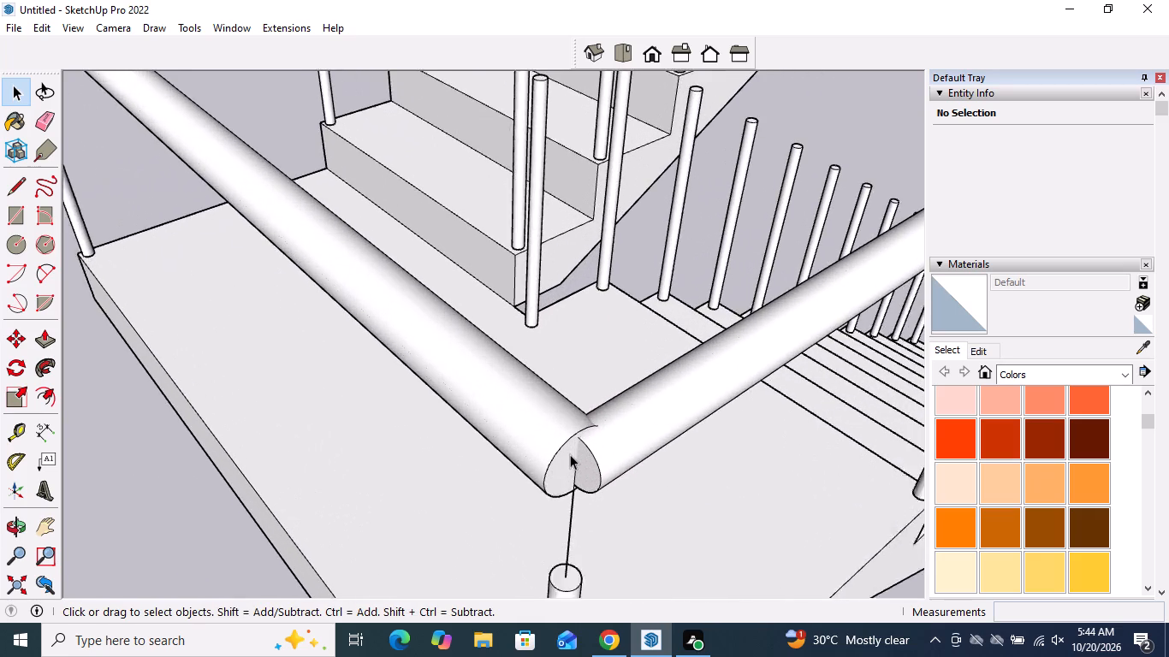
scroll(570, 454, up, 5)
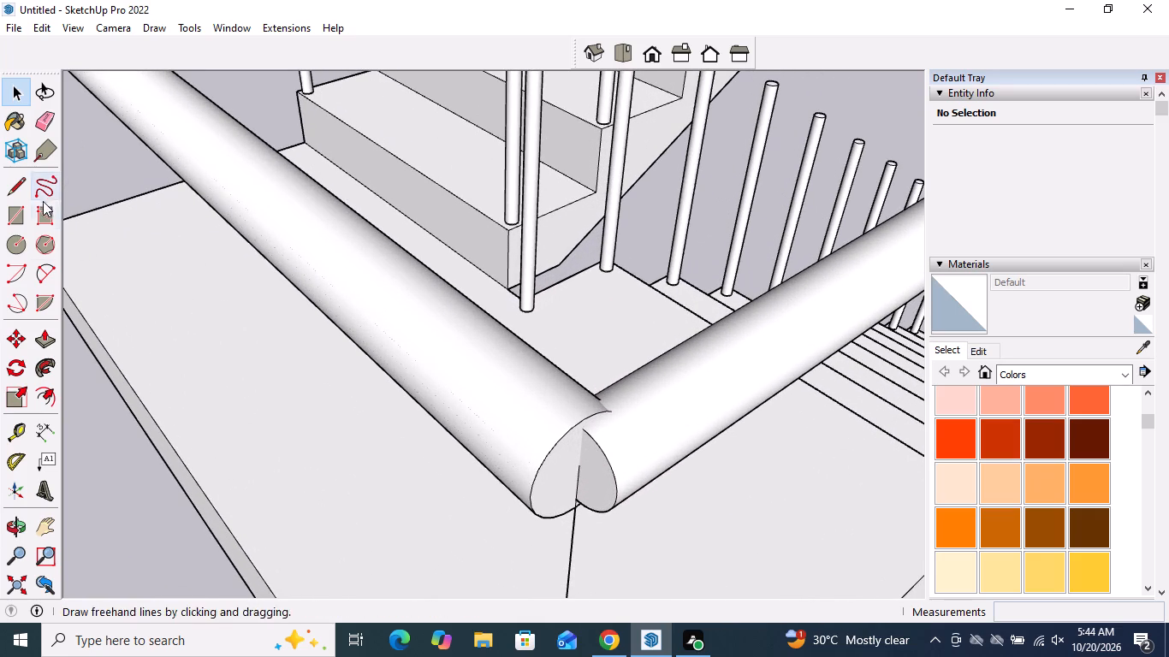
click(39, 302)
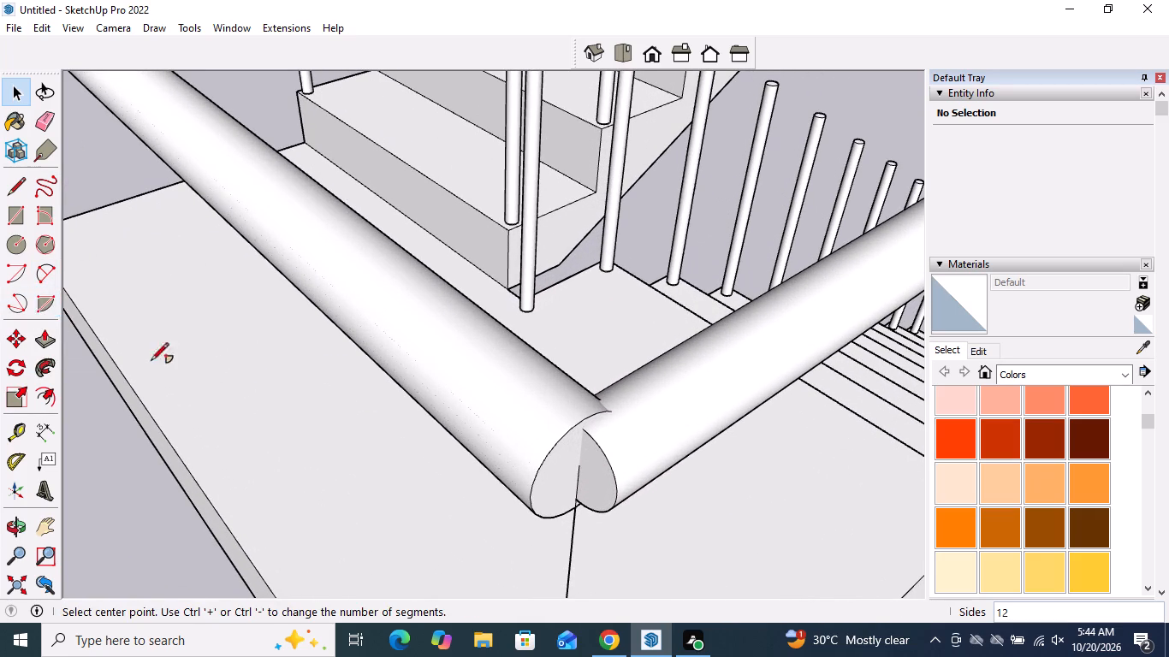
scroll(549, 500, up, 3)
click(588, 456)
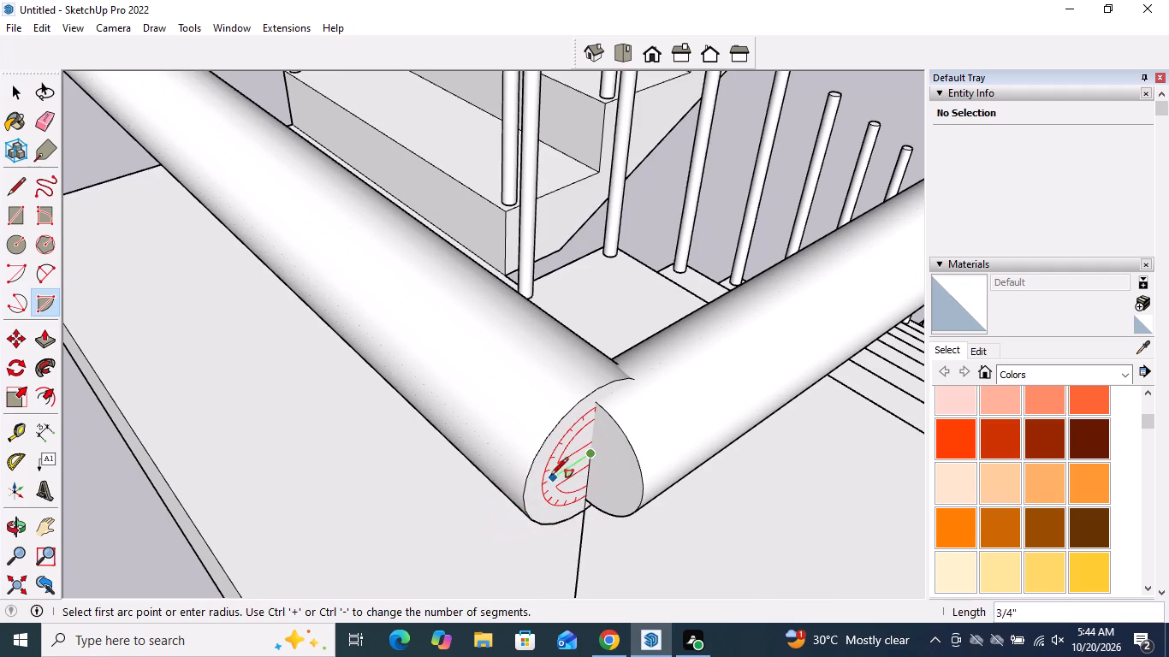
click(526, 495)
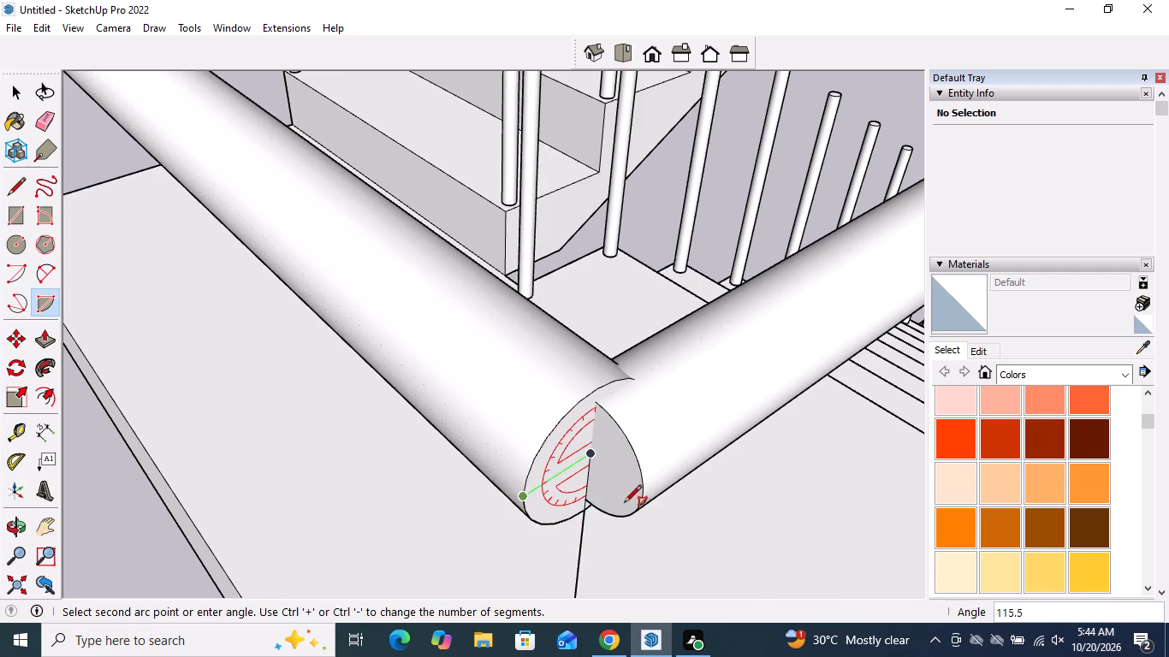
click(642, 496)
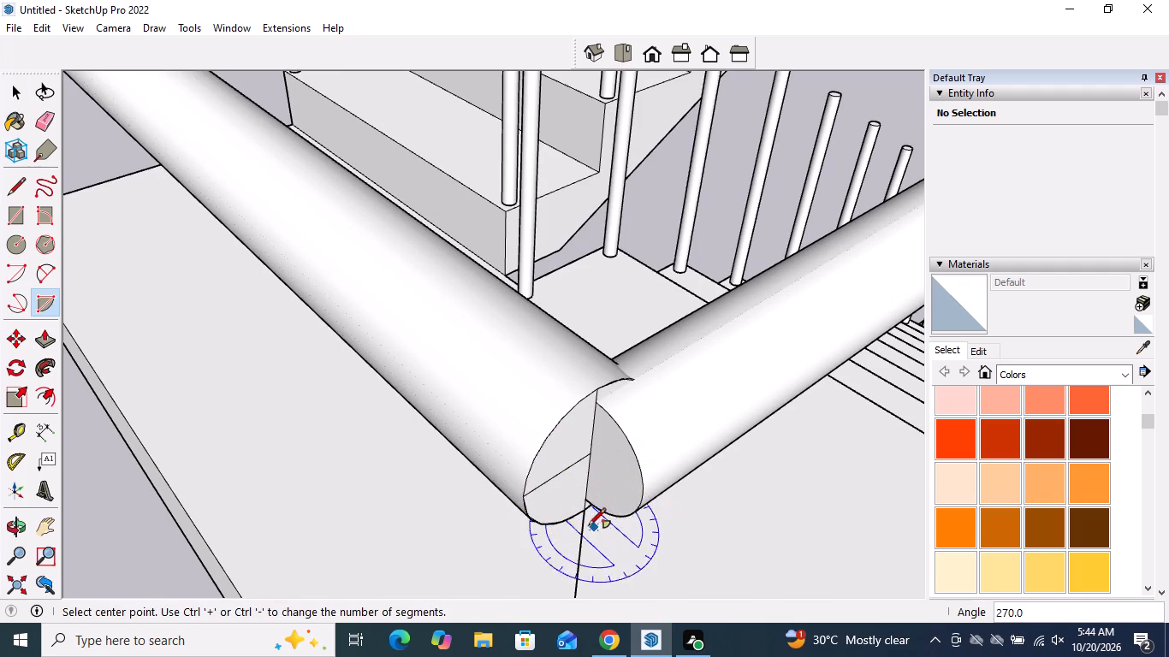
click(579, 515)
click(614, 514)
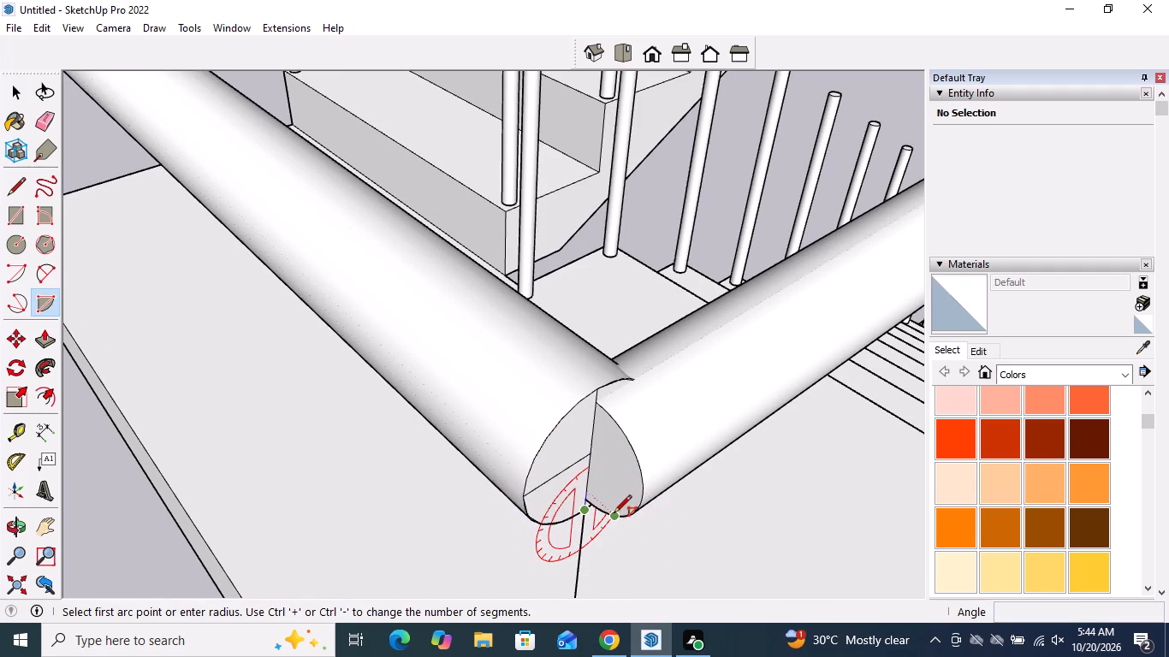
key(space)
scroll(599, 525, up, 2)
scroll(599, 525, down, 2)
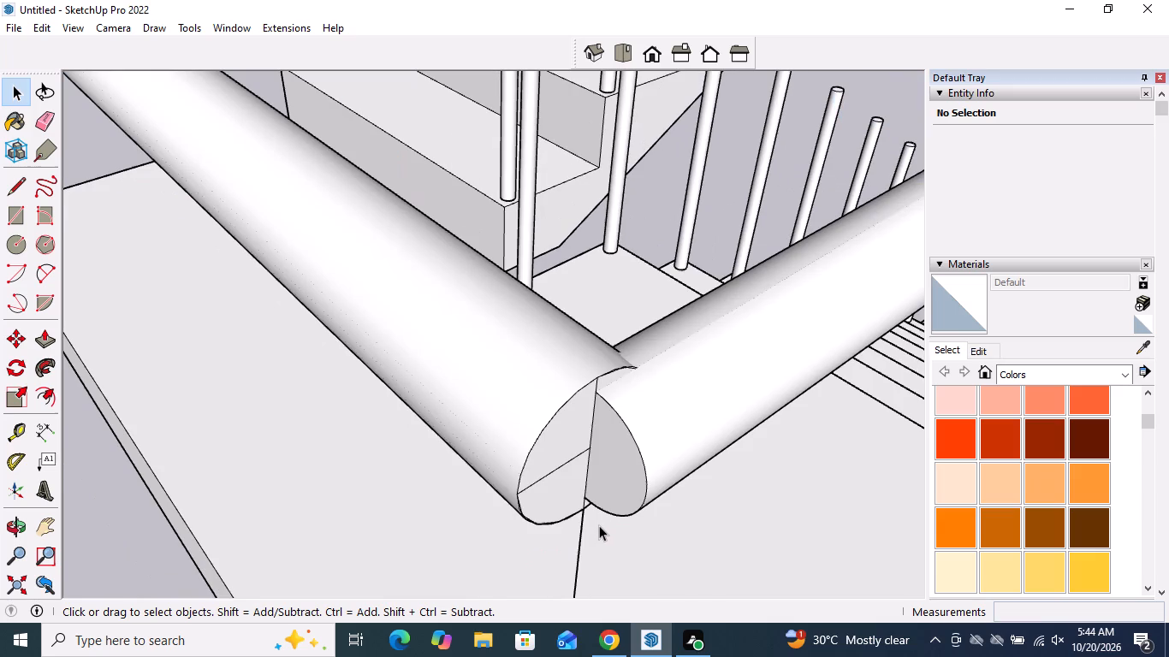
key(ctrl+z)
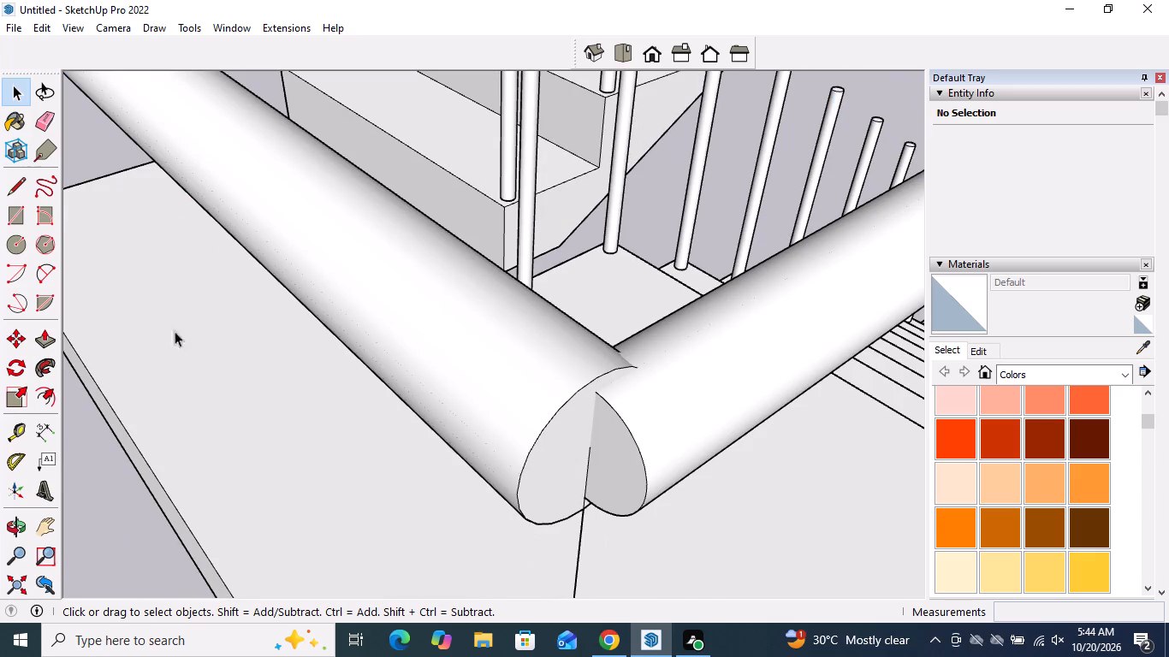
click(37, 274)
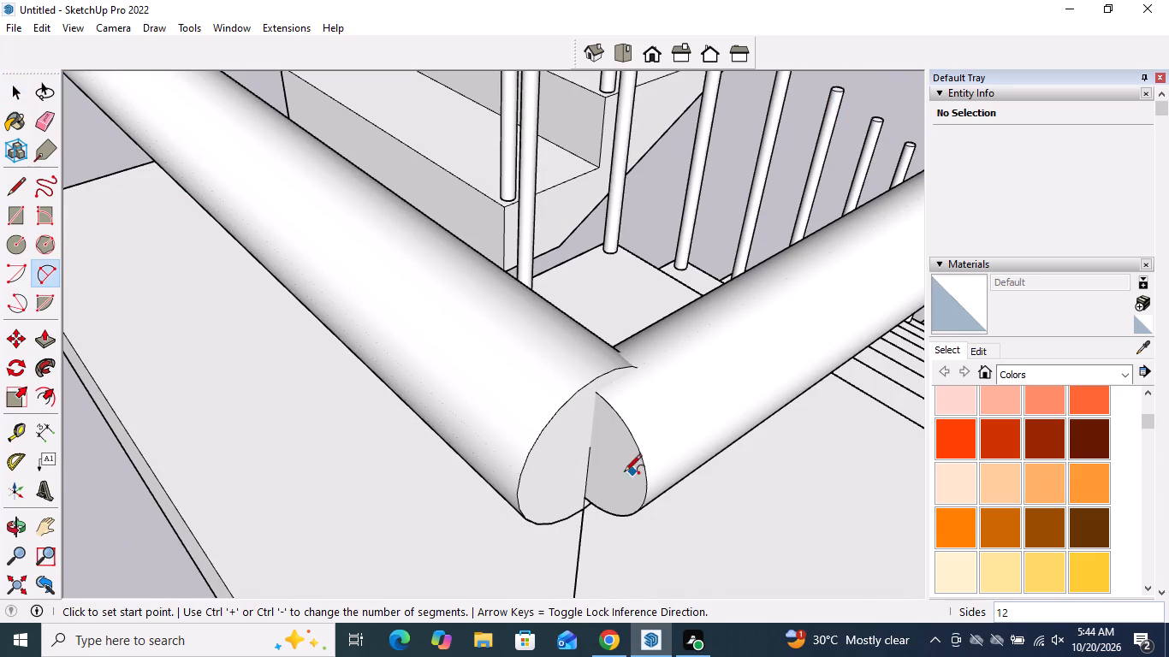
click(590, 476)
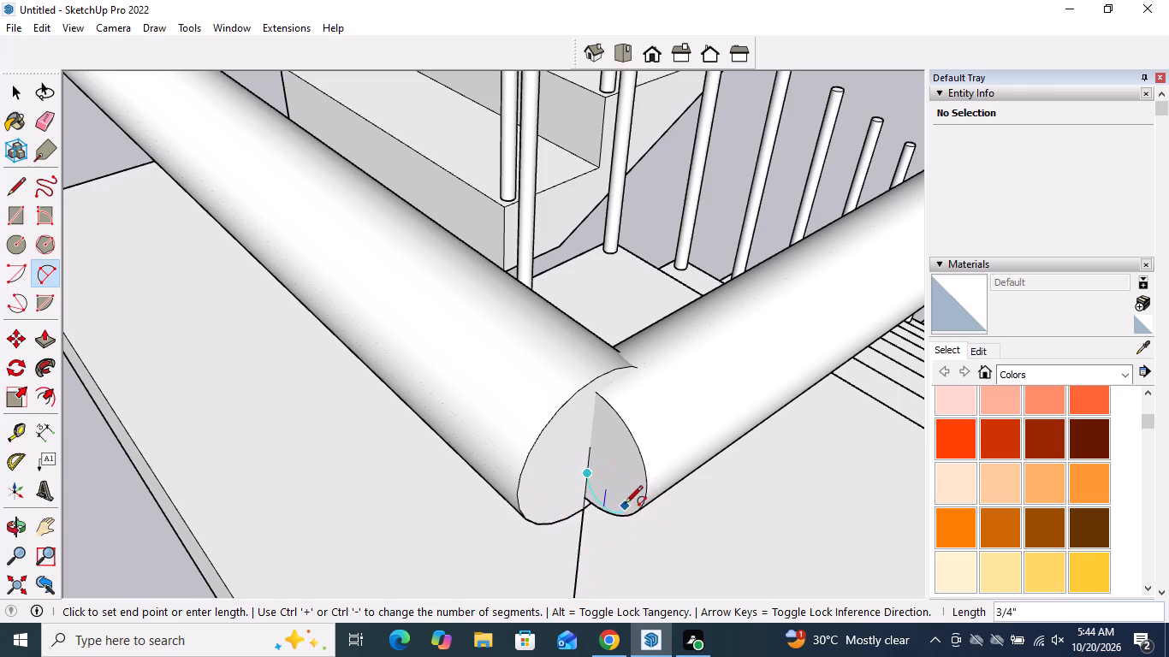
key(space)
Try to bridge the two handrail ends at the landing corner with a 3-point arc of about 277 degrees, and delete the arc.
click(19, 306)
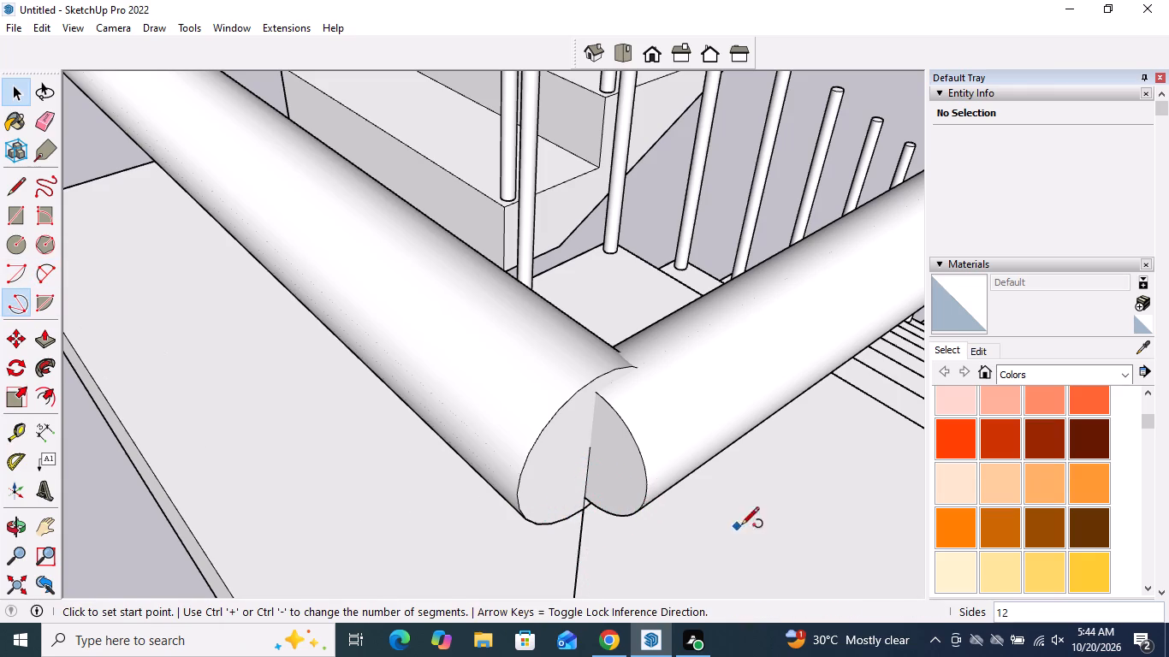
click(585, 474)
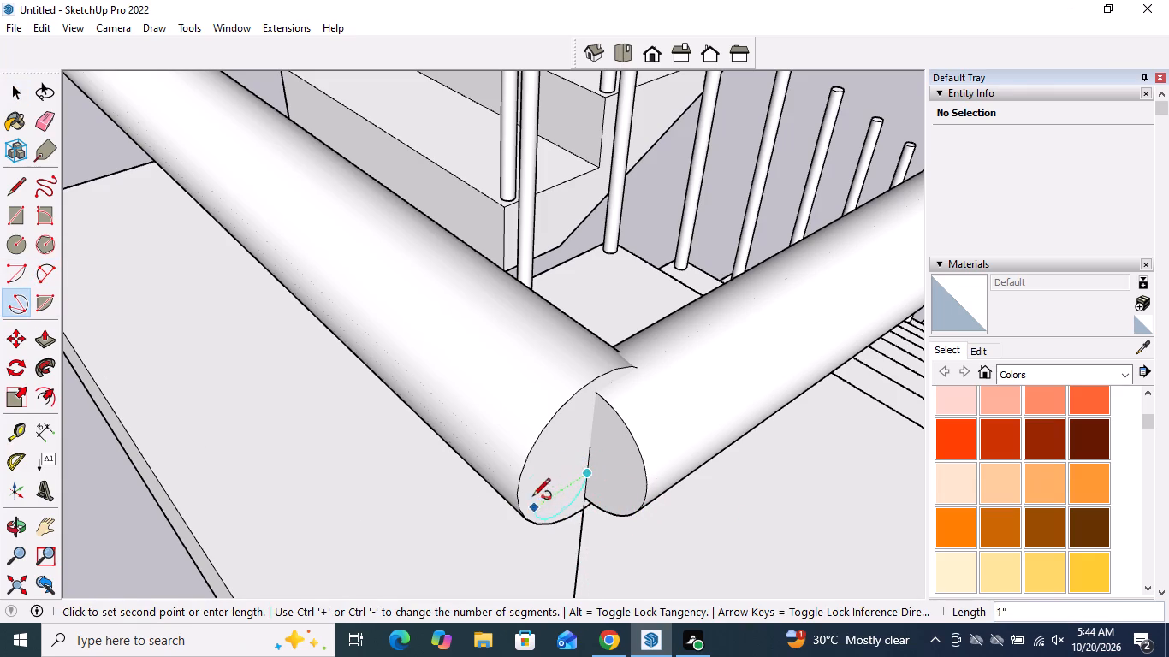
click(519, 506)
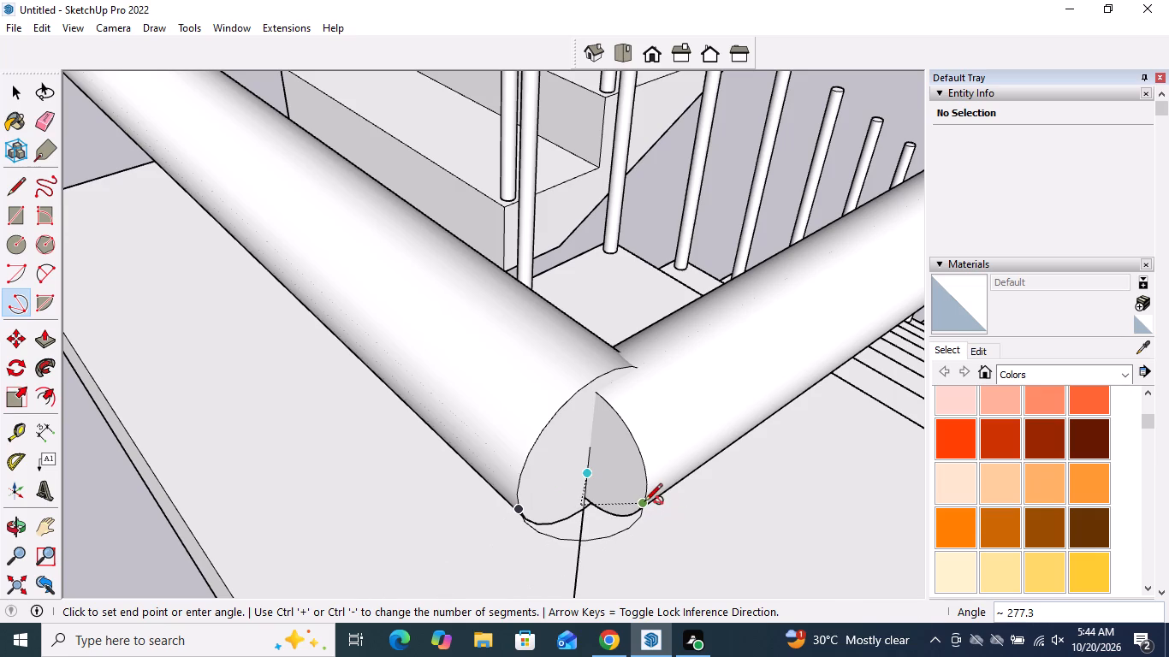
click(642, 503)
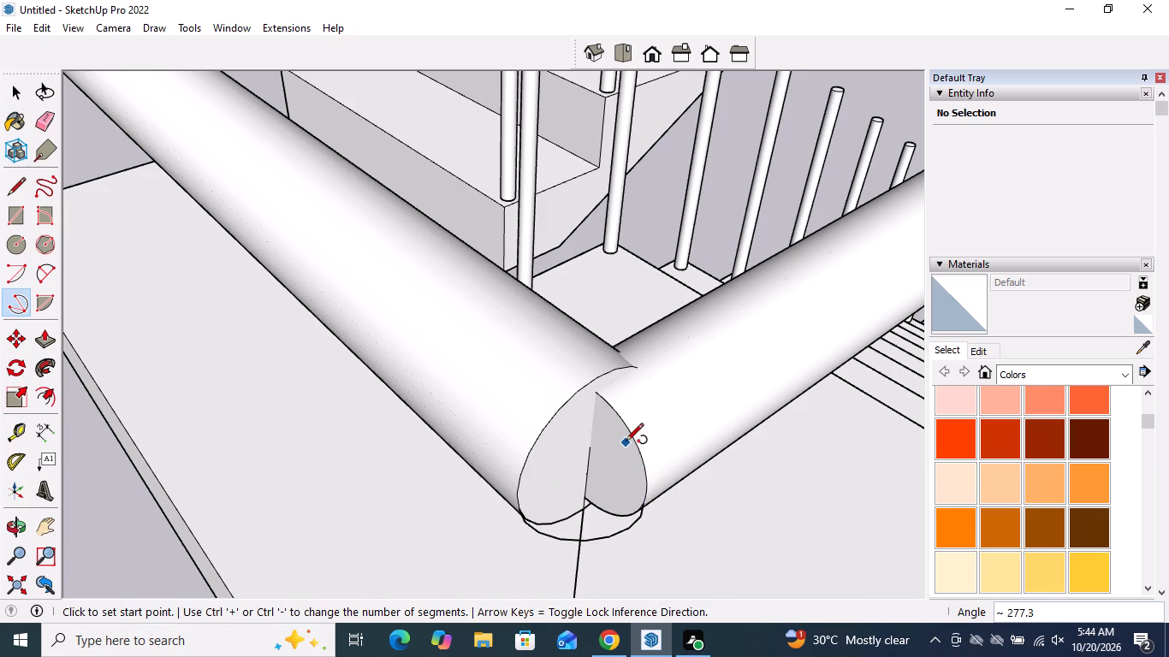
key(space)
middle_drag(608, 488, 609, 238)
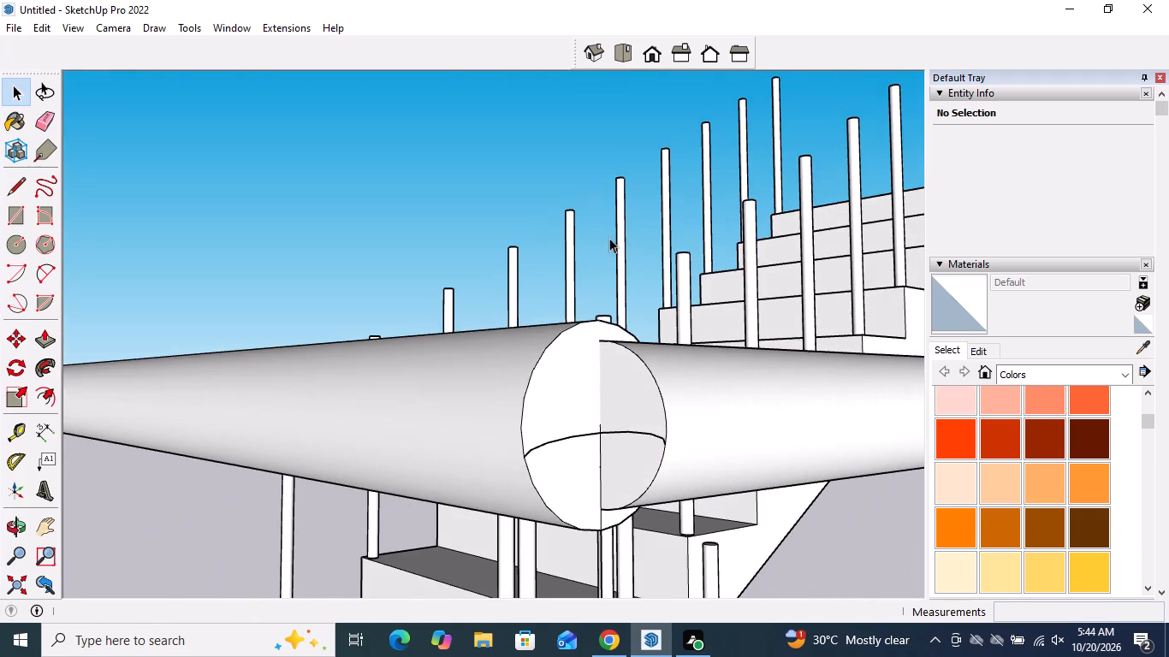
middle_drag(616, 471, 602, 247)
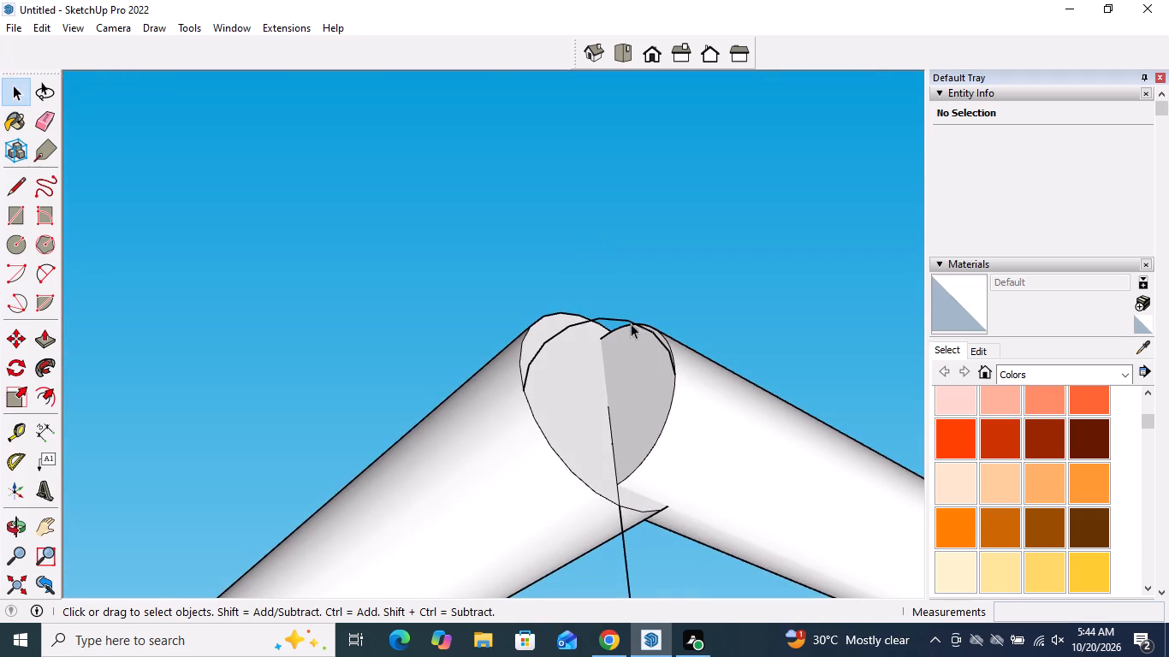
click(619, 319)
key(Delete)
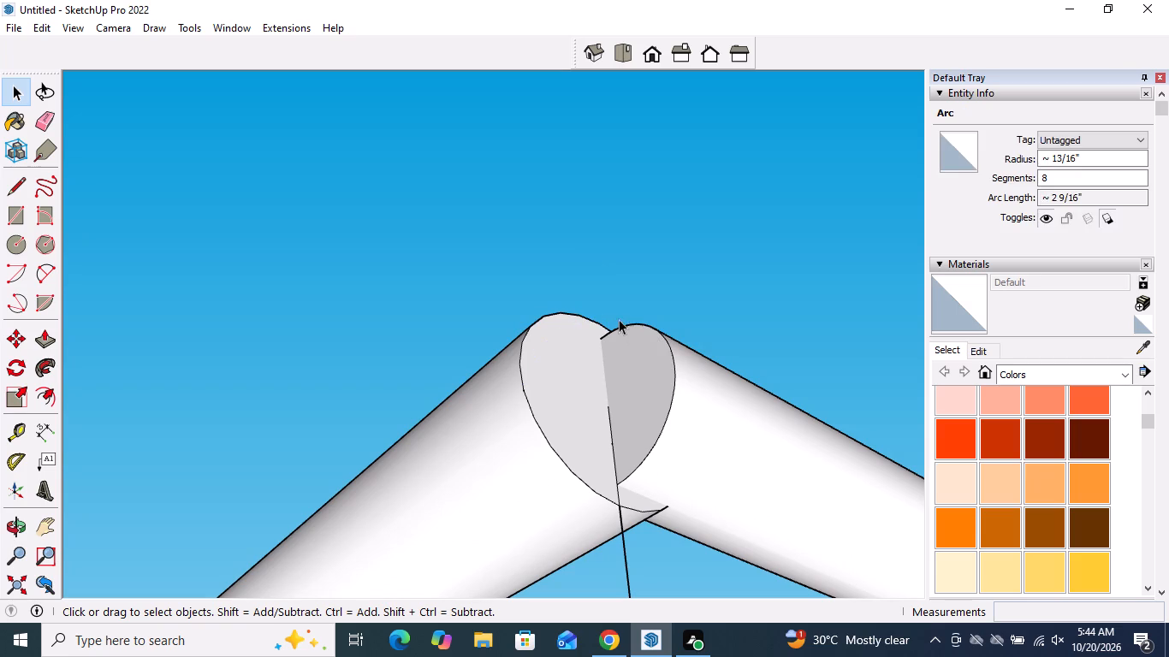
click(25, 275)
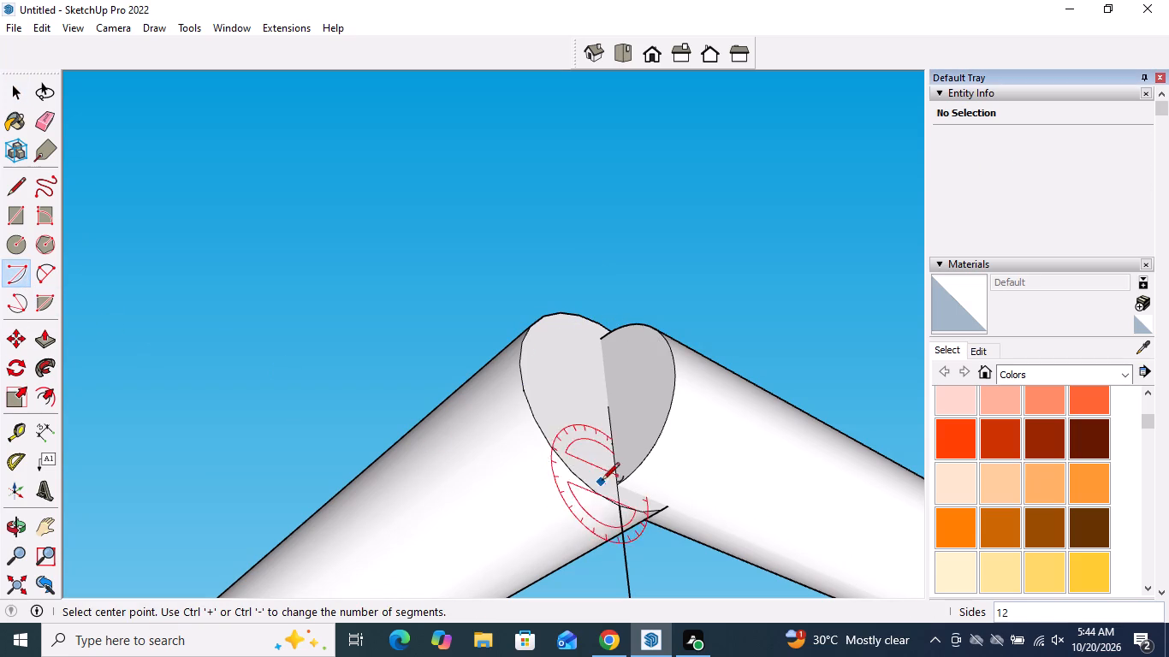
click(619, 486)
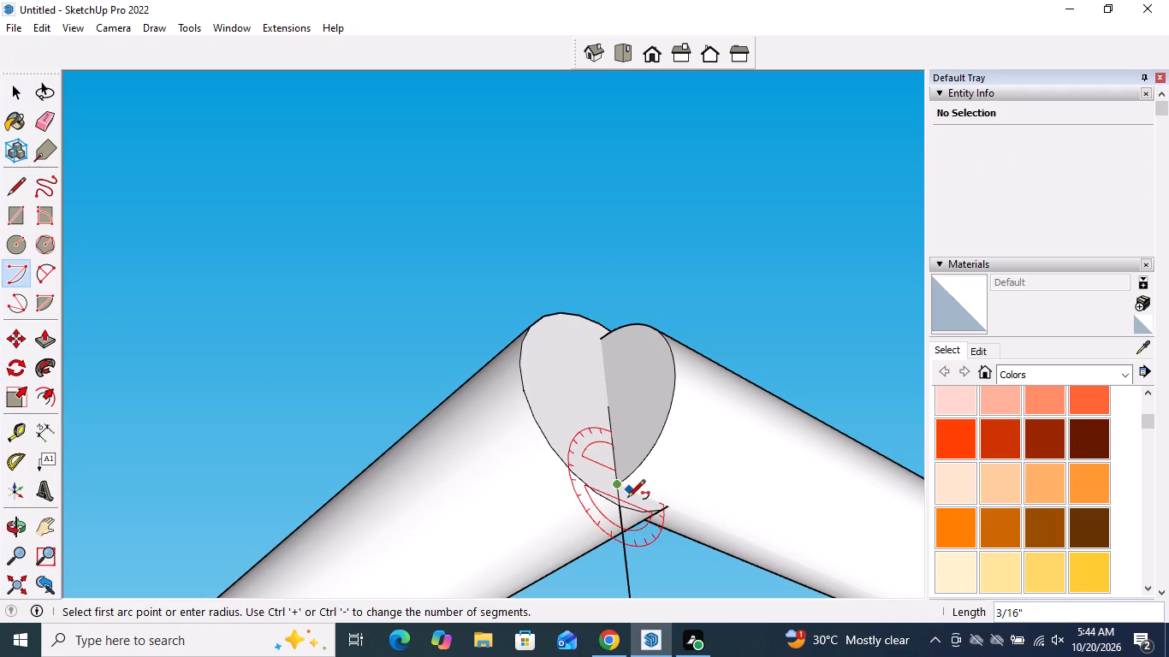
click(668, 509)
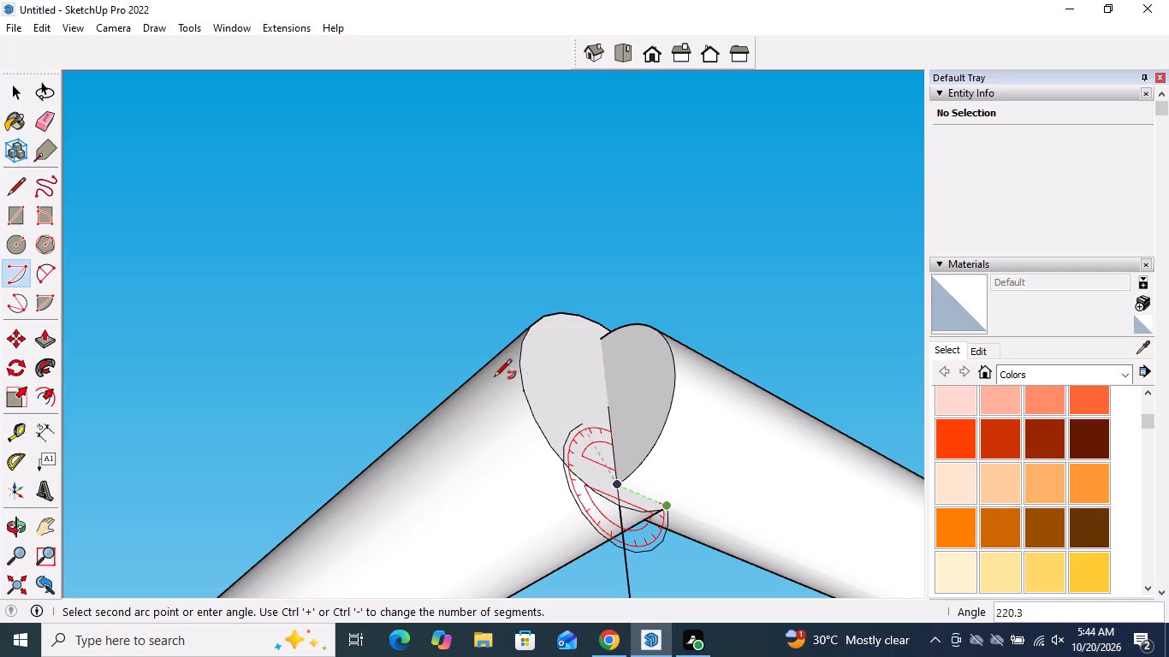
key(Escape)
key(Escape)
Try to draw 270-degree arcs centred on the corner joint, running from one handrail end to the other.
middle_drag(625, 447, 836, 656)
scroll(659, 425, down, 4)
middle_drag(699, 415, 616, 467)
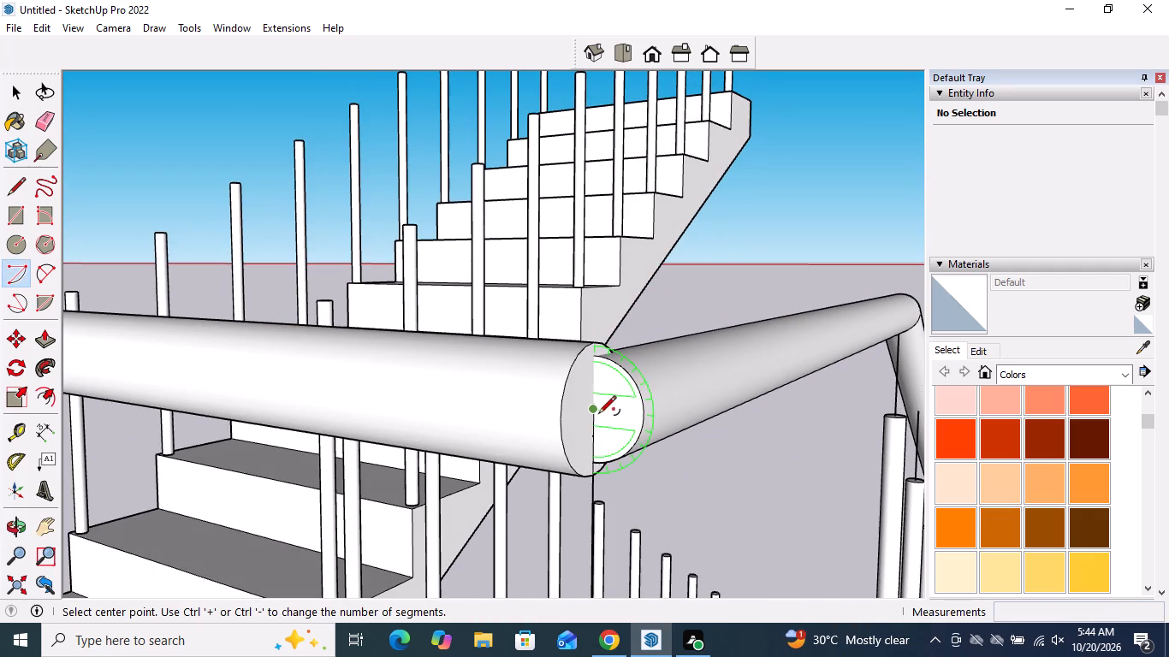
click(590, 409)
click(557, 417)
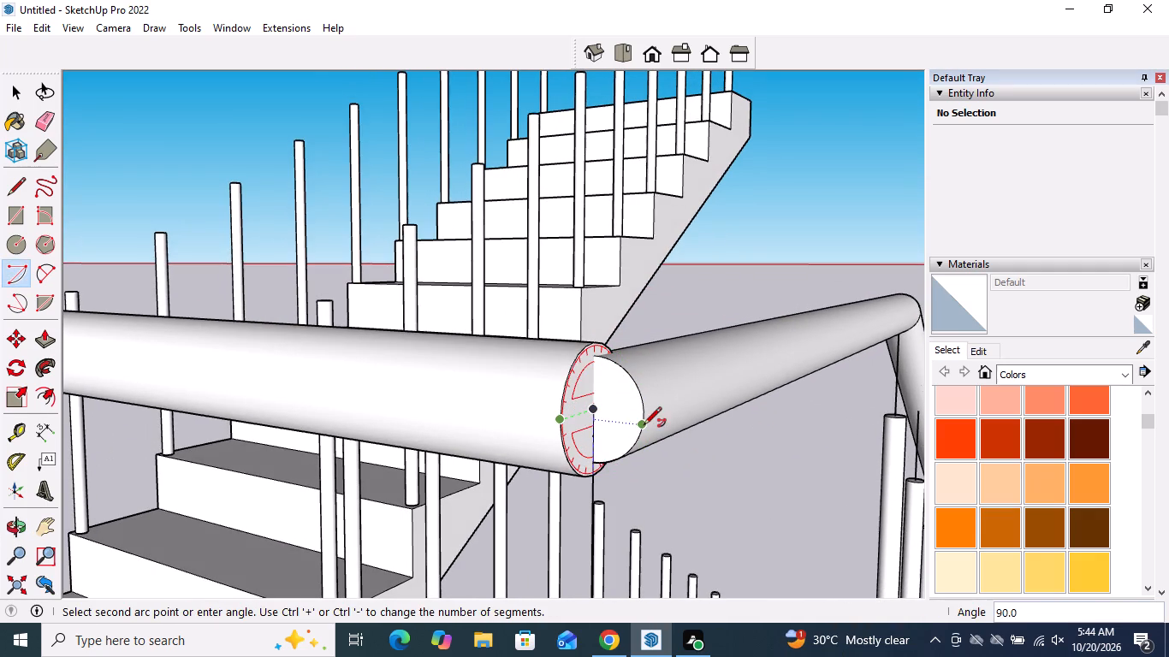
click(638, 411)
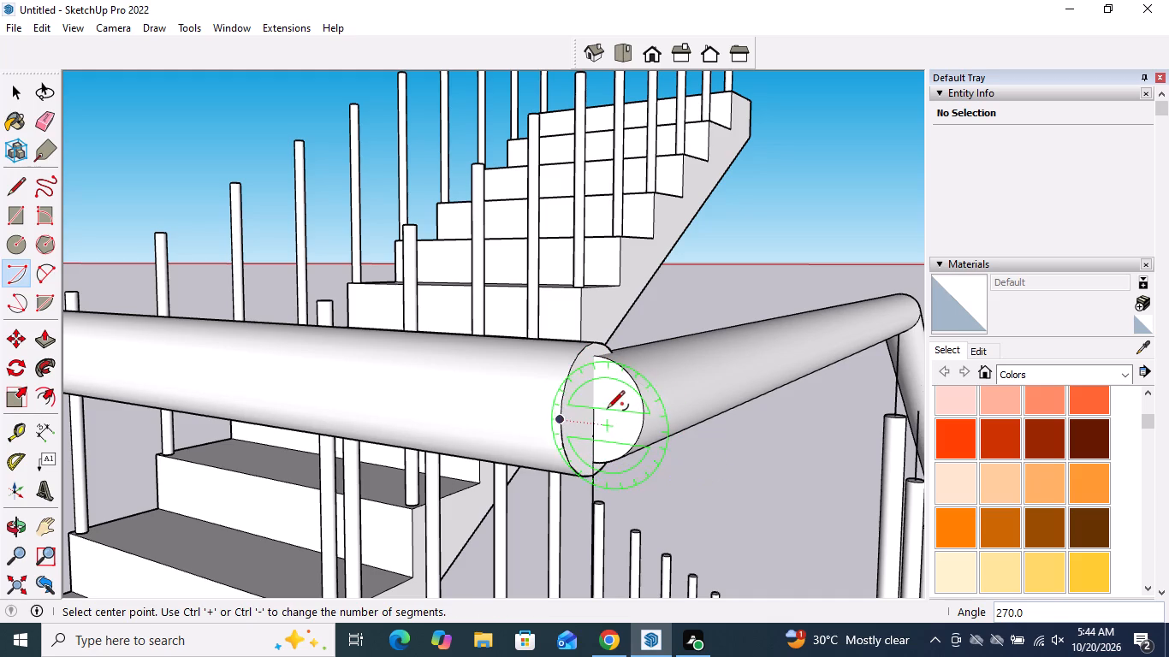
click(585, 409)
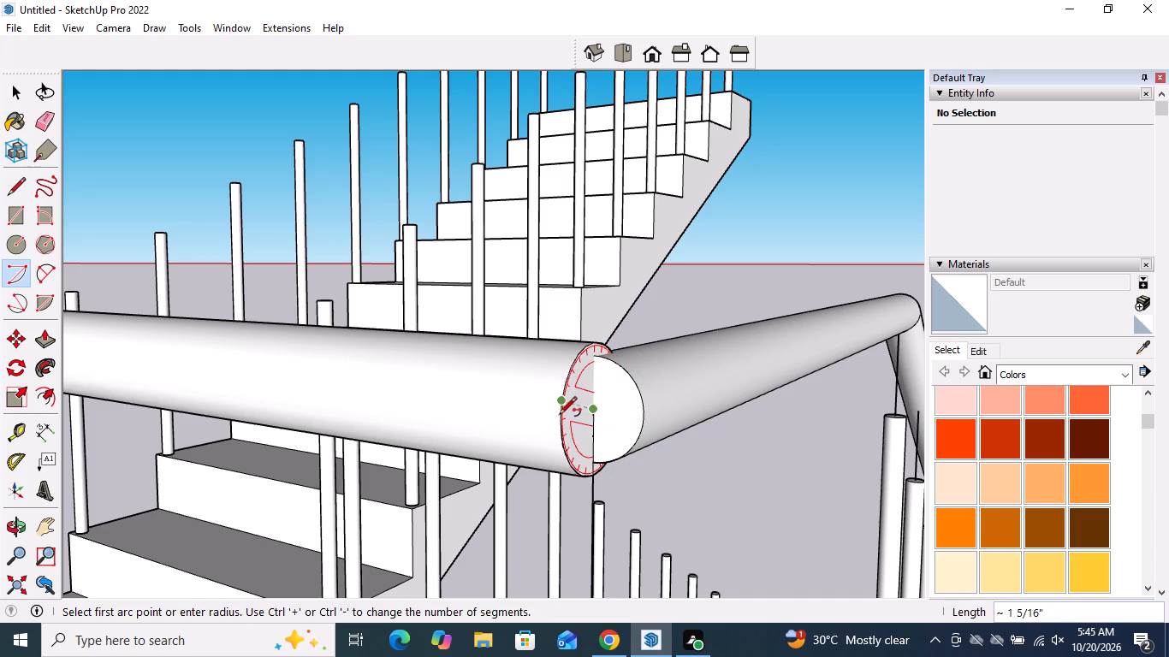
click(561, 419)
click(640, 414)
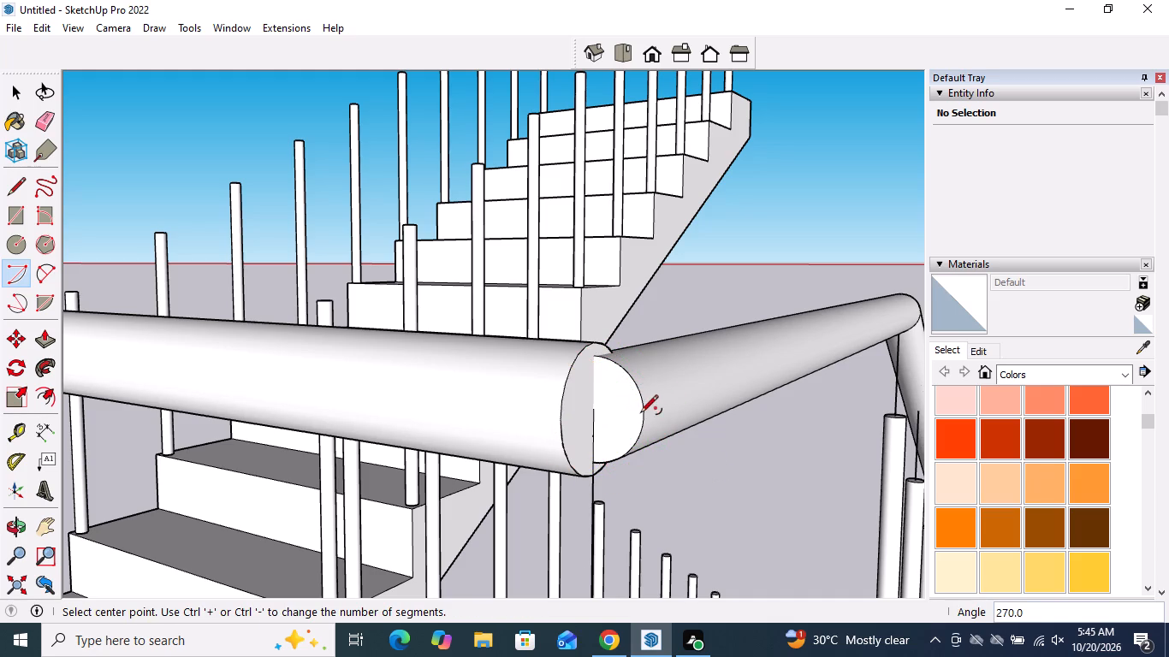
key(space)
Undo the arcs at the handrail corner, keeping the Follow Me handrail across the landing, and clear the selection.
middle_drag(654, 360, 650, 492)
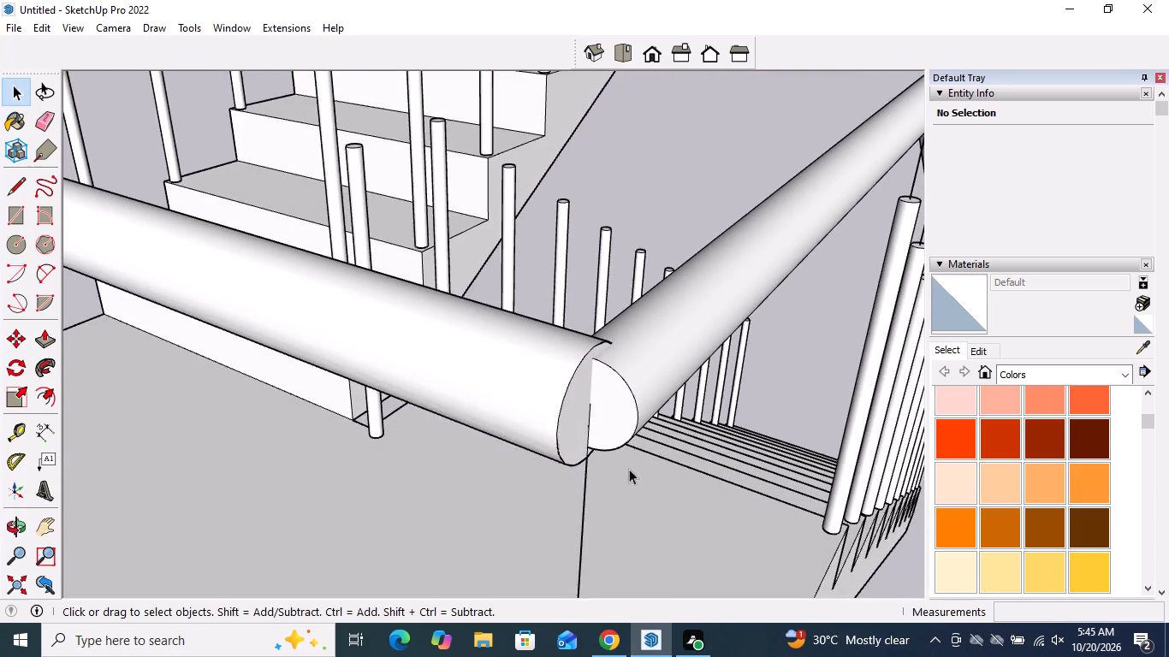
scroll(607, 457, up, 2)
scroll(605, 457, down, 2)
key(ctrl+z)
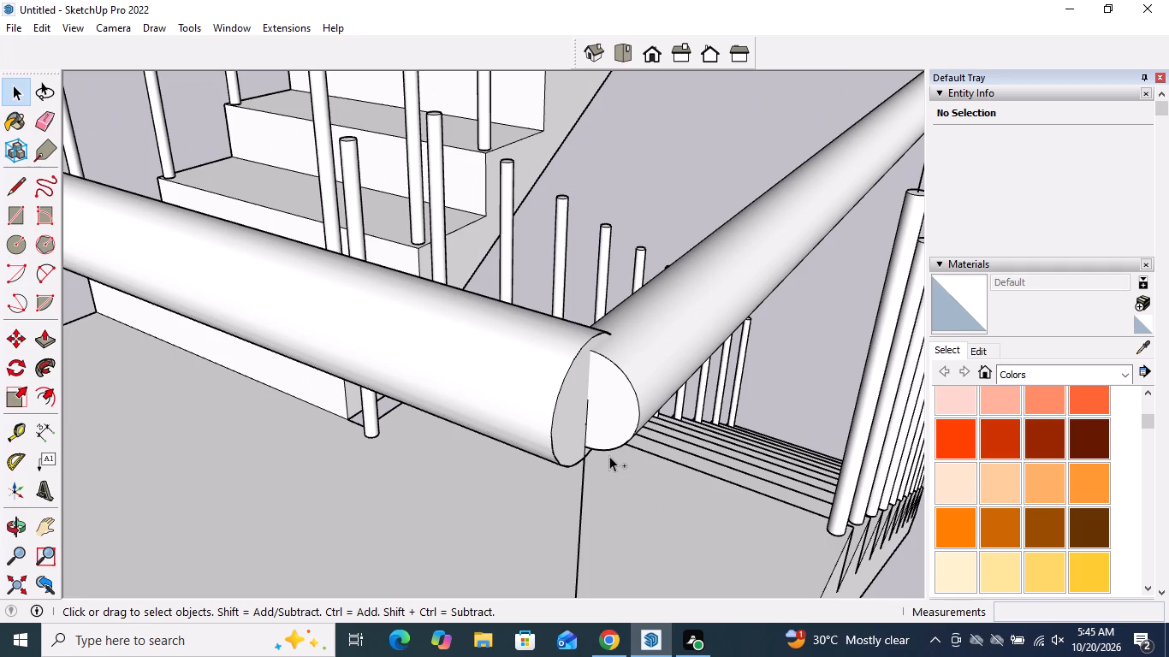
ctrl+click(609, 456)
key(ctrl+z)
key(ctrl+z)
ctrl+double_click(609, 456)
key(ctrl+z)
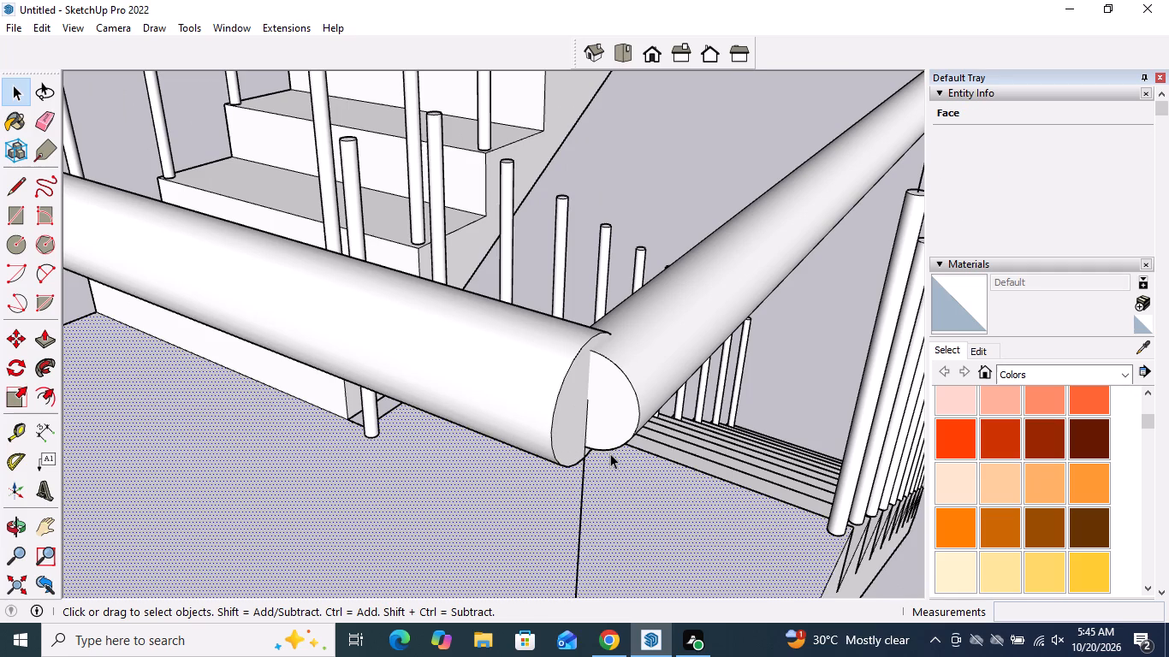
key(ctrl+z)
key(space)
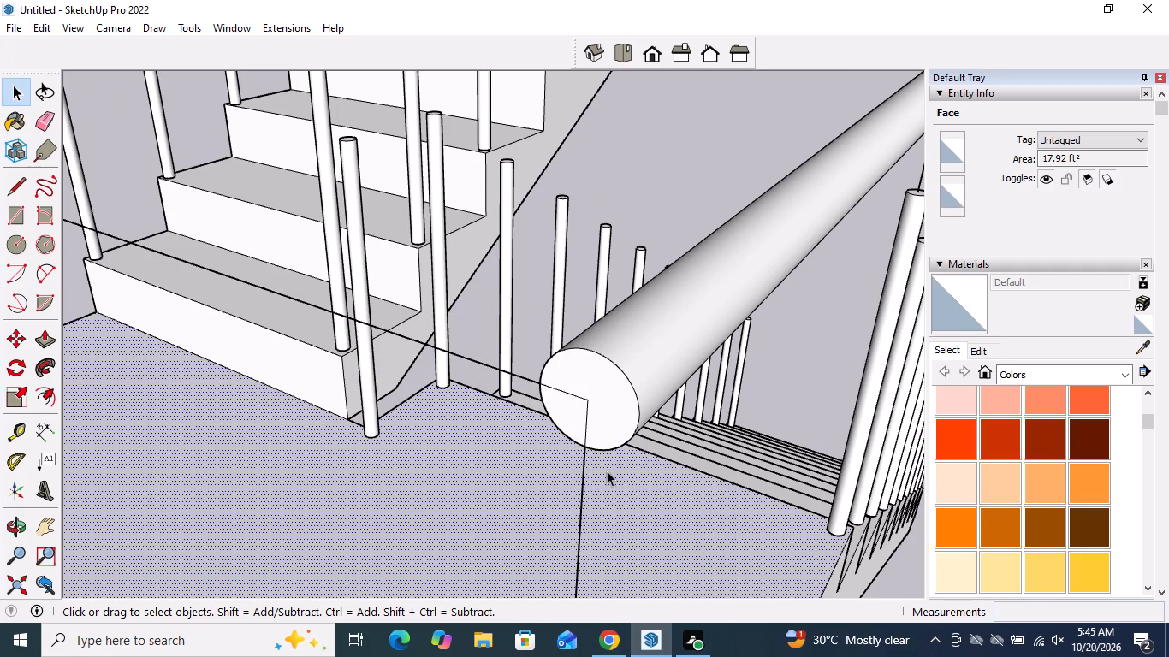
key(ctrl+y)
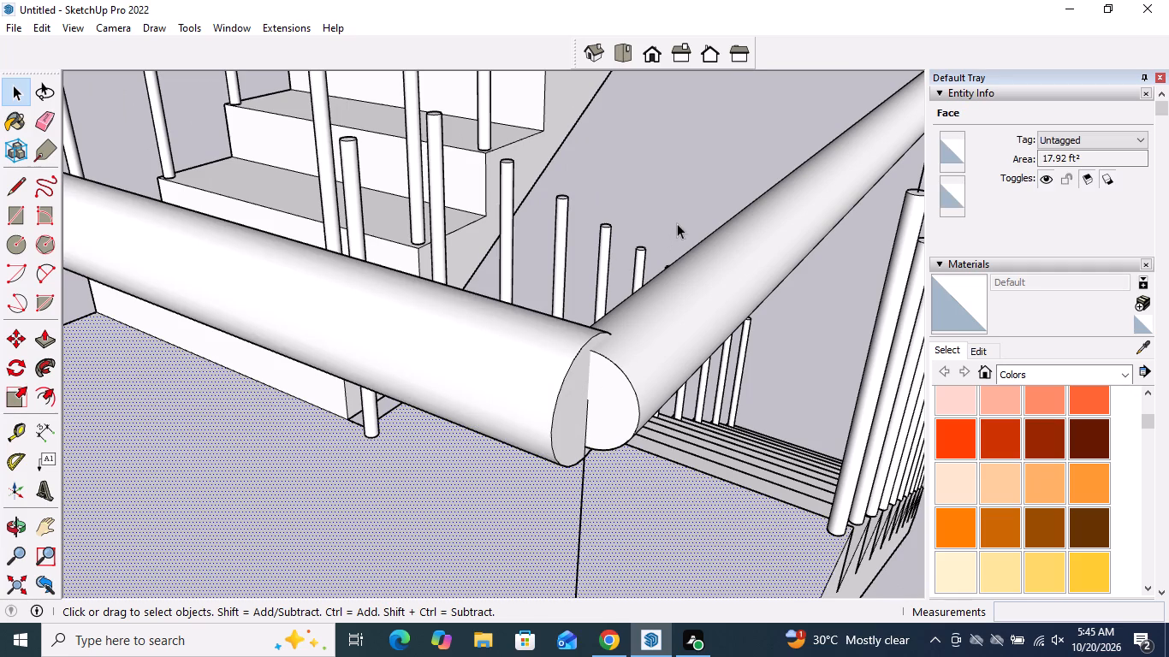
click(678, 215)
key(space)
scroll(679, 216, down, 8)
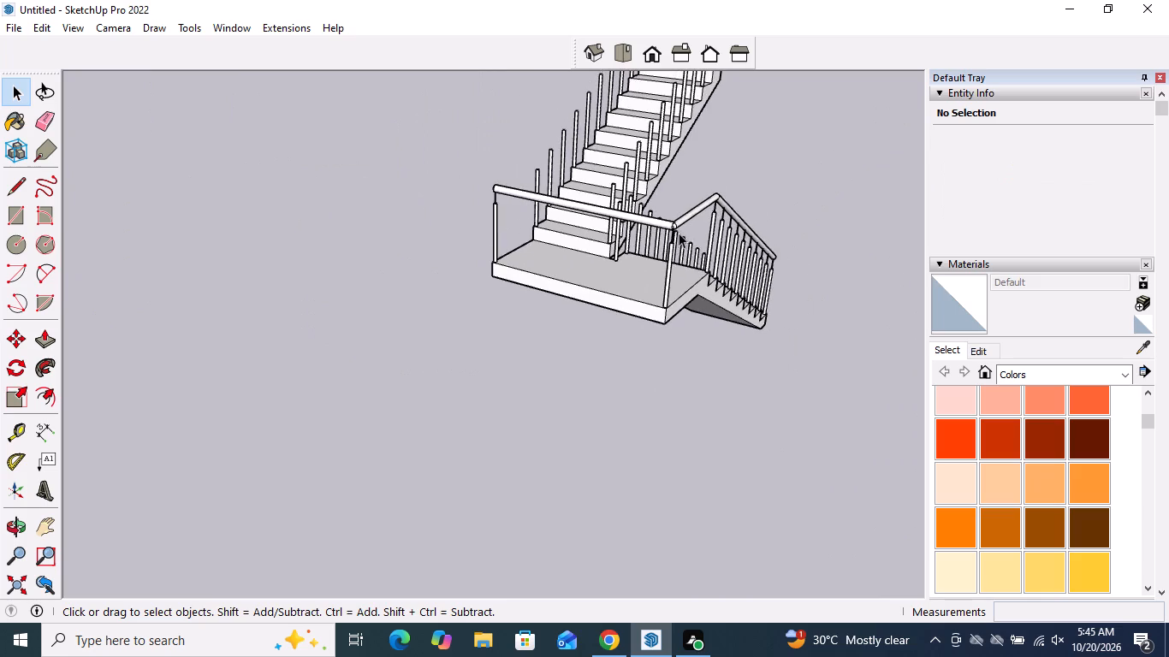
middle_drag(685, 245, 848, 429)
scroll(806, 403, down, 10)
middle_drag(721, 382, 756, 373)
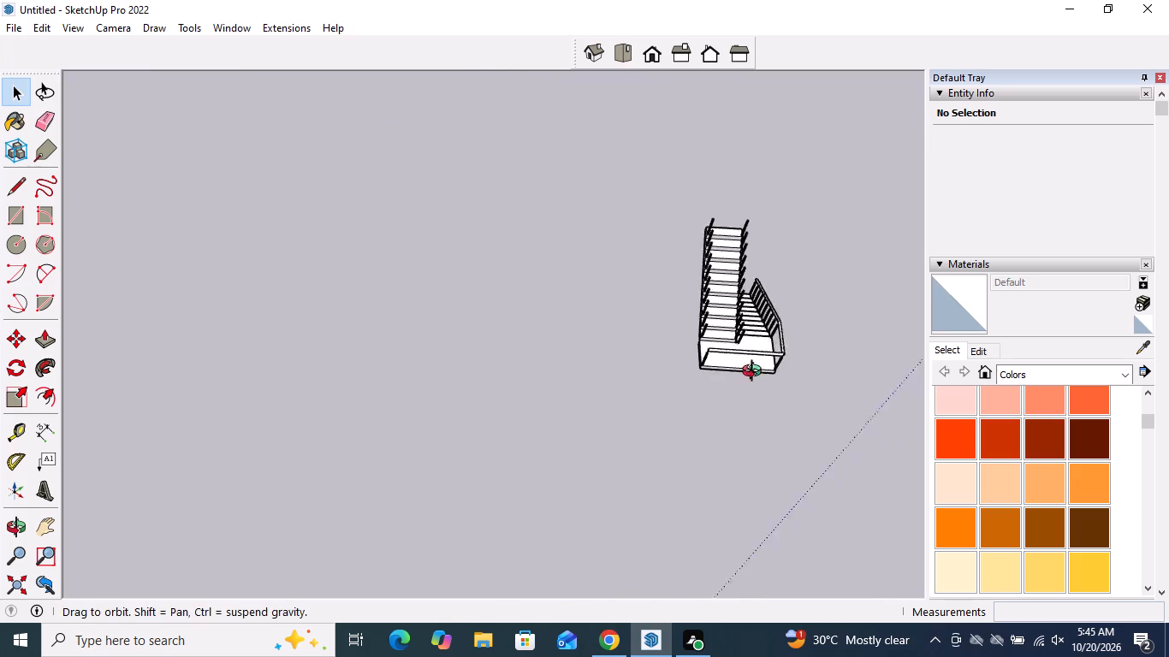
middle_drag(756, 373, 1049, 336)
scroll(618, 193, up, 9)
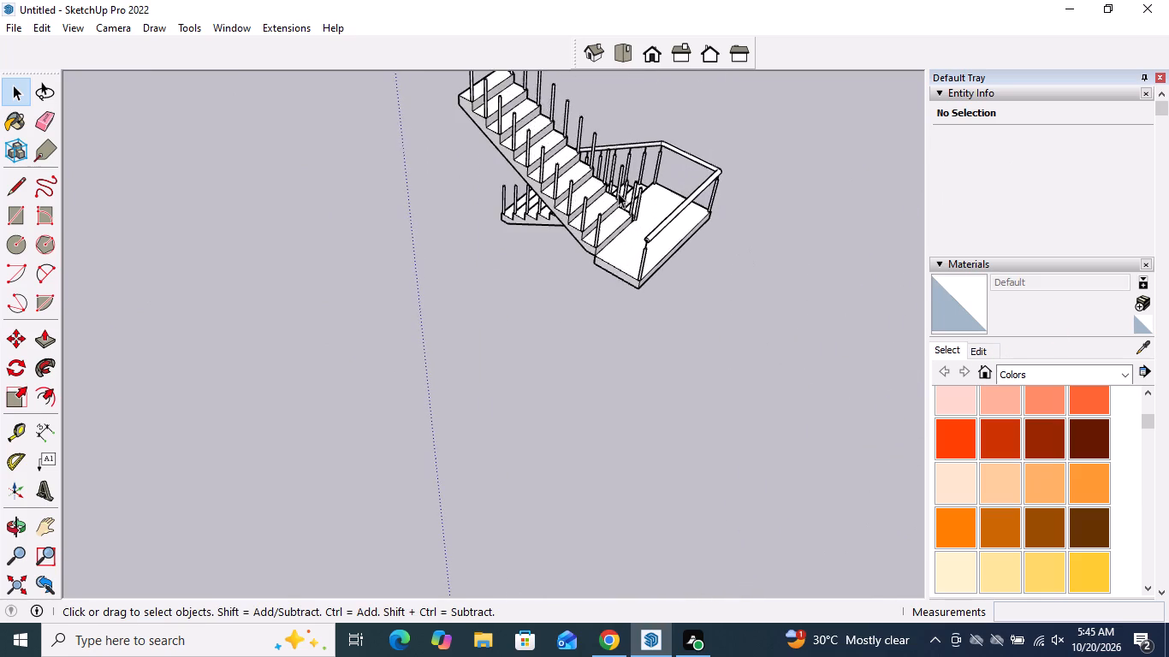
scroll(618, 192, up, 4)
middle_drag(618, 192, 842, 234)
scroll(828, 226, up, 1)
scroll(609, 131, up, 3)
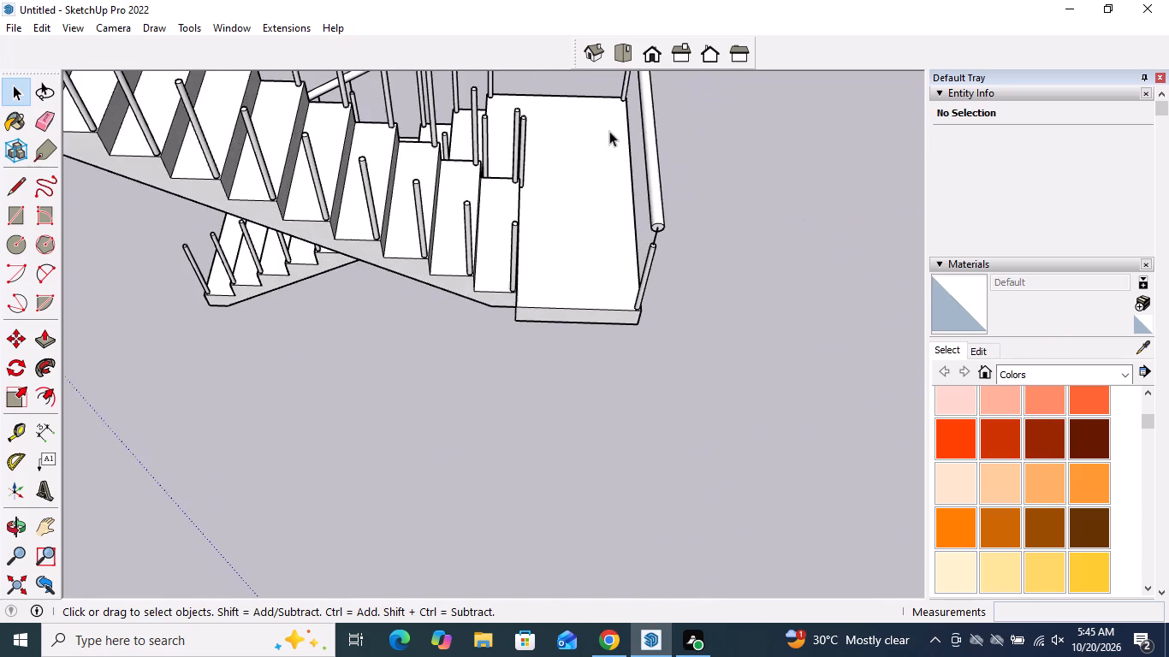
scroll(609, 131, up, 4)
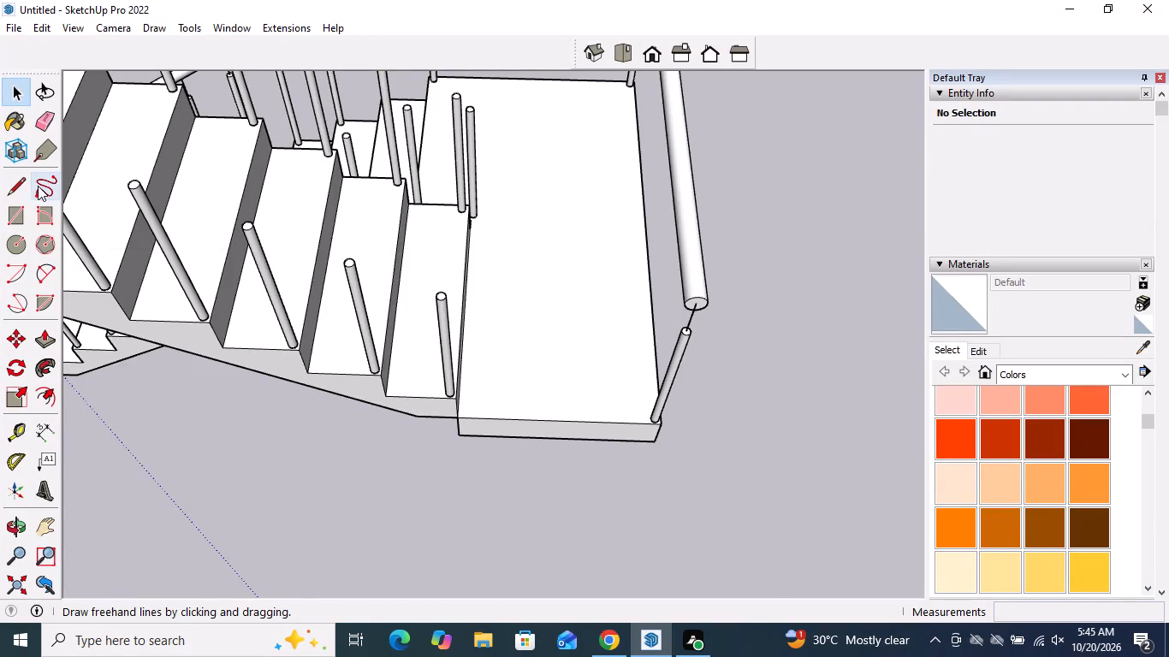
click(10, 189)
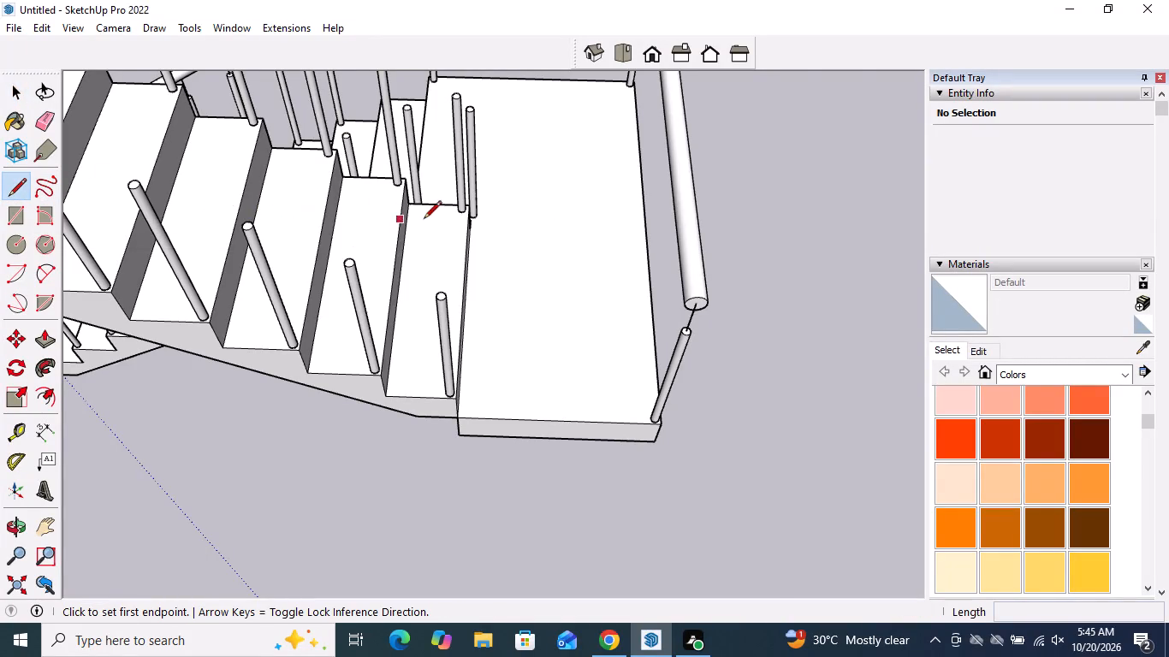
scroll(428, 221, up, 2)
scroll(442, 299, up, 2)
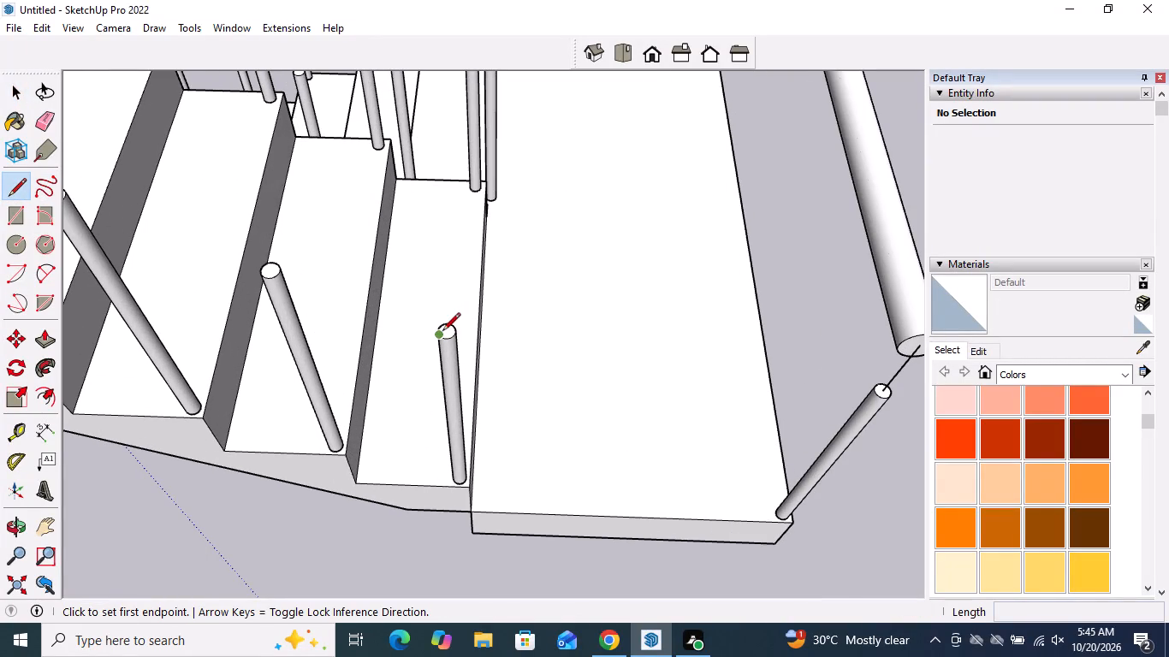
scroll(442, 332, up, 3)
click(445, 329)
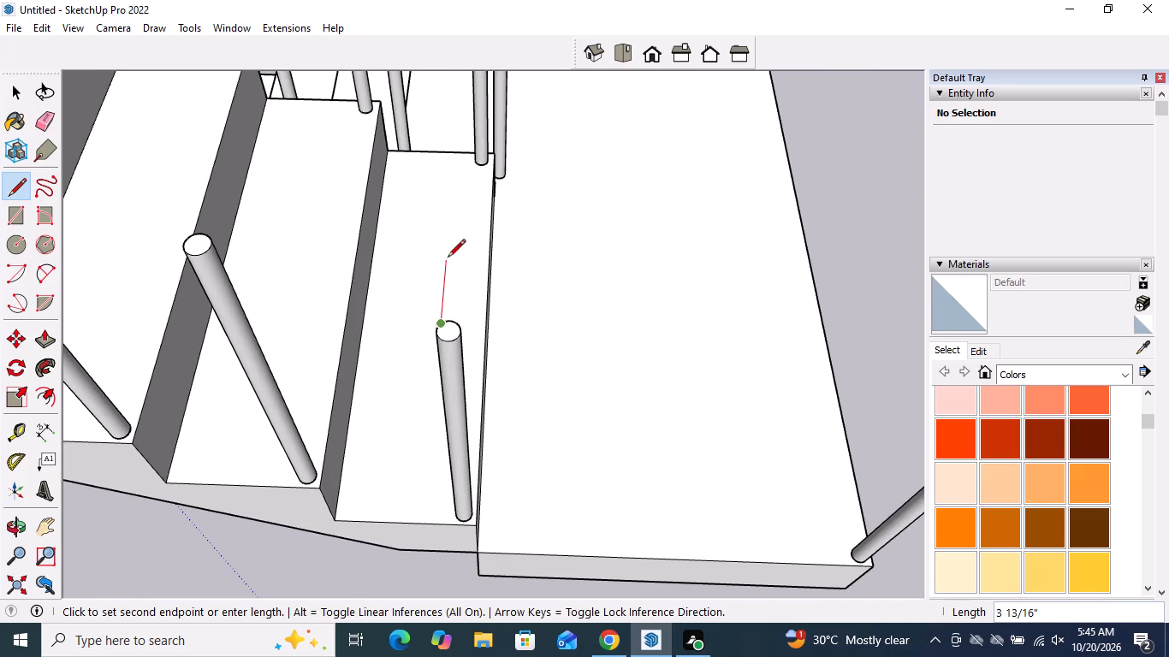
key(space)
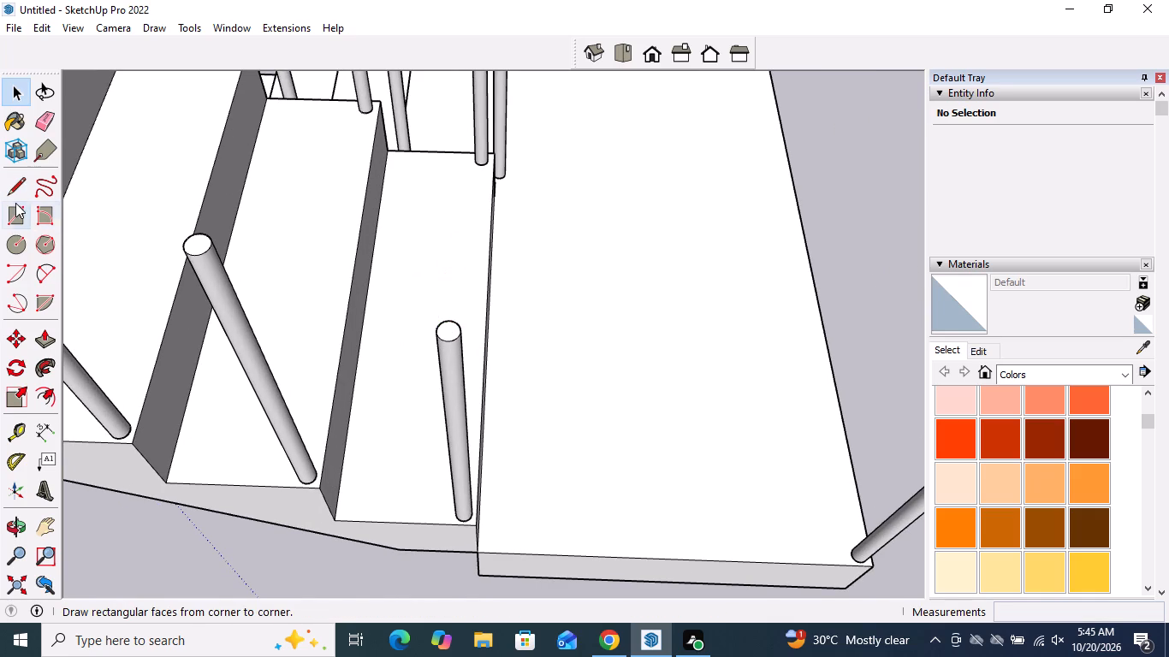
Draw a 6" vertical line up from the centre of the top of the upper flight's lowest outer post.
click(19, 186)
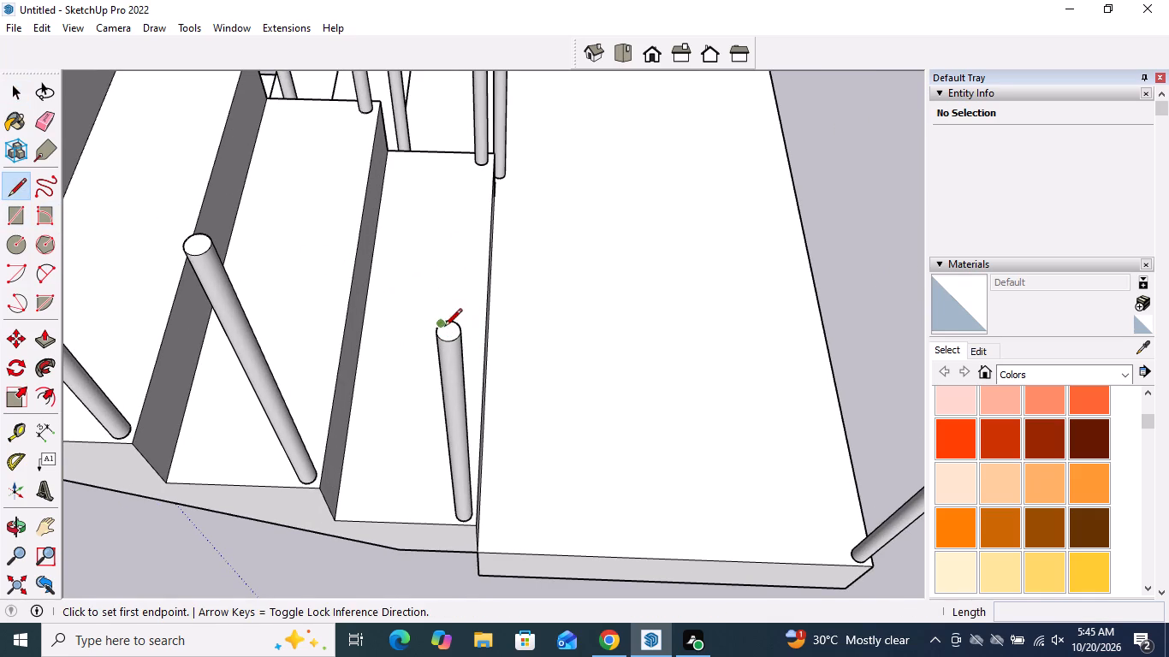
click(451, 334)
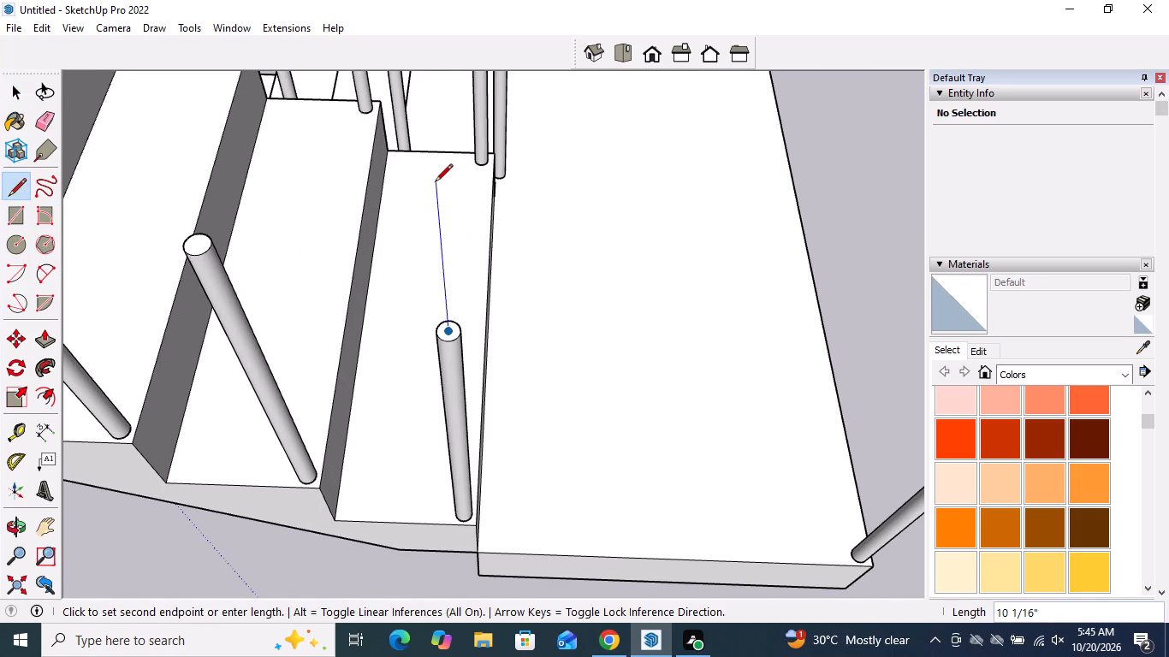
key(6)
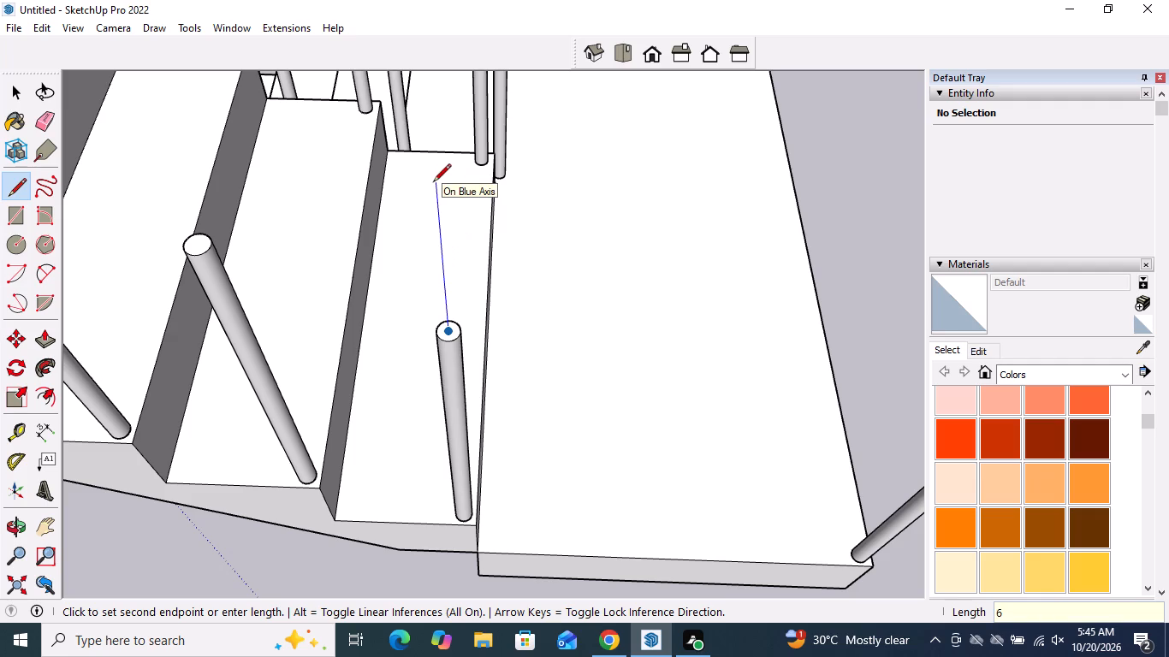
key(shift+quotedbl)
key(Return)
key(space)
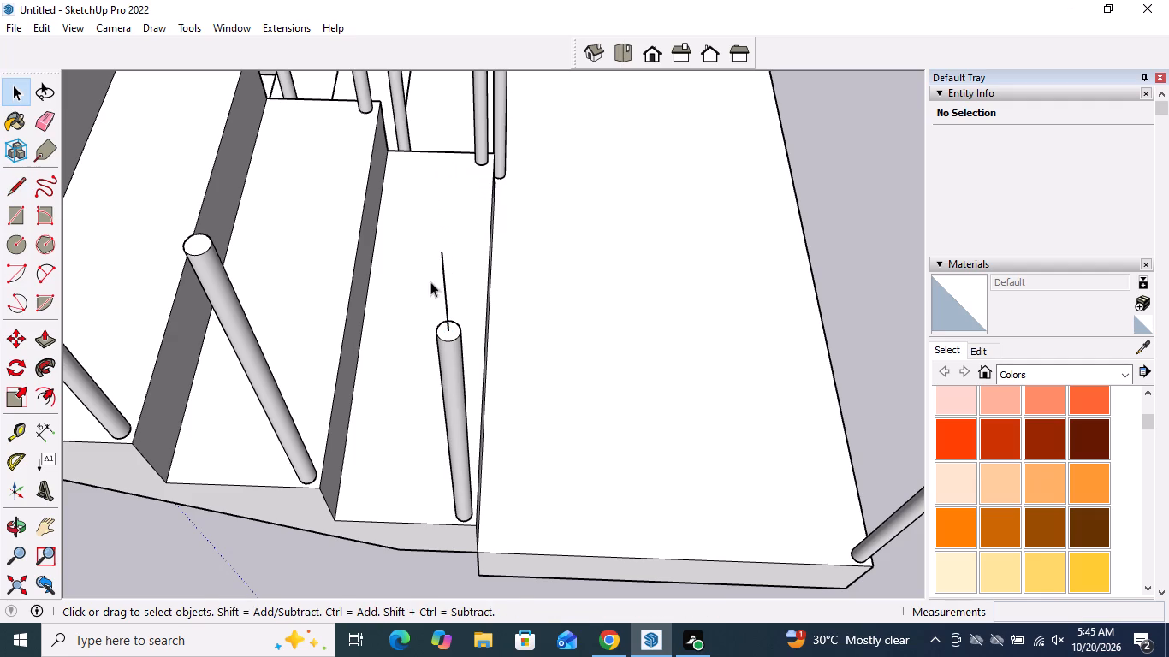
Copy the 6" vertical line from step corner to step corner up the upper flight, arraying nine copies over the outer posts.
click(444, 277)
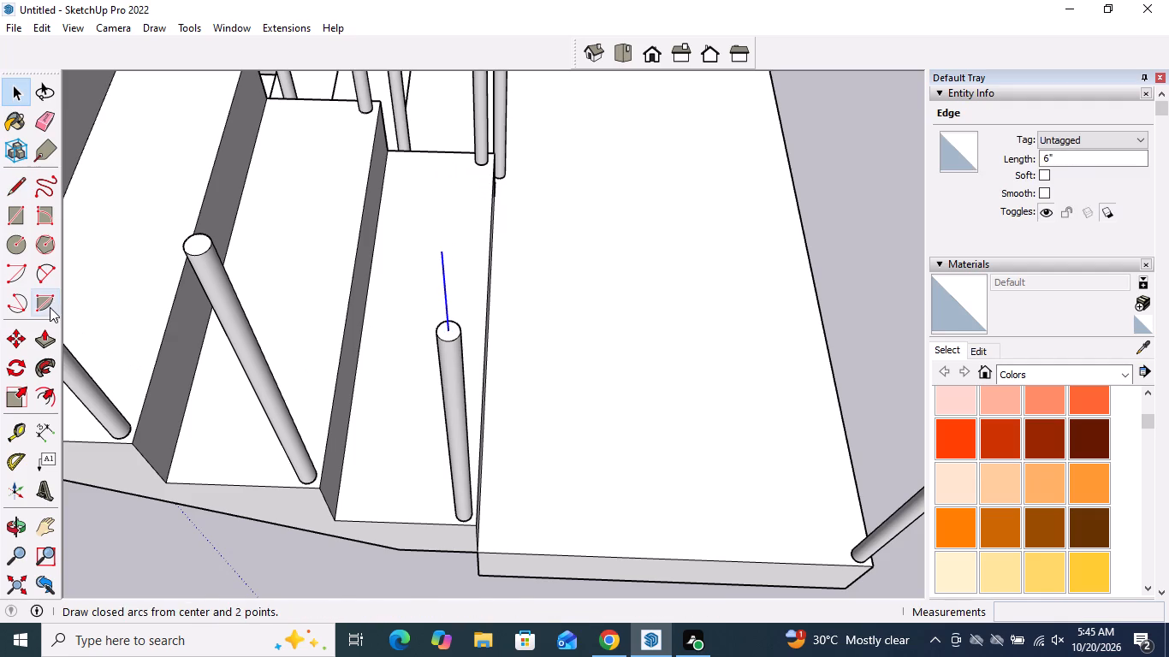
click(12, 338)
click(478, 528)
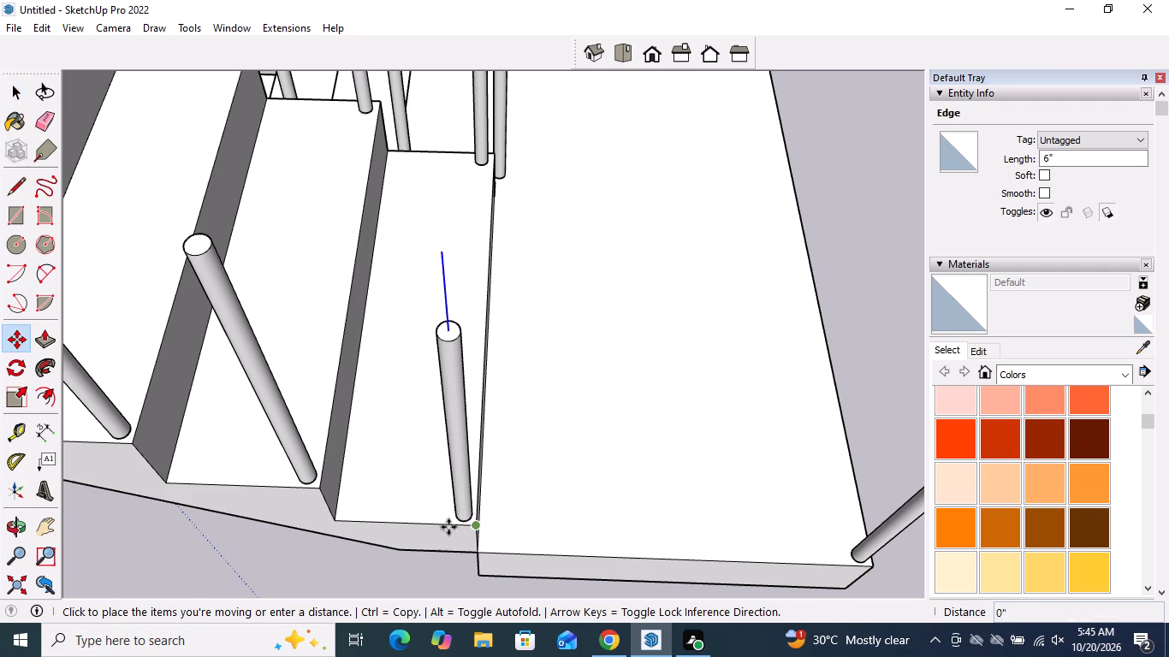
click(319, 491)
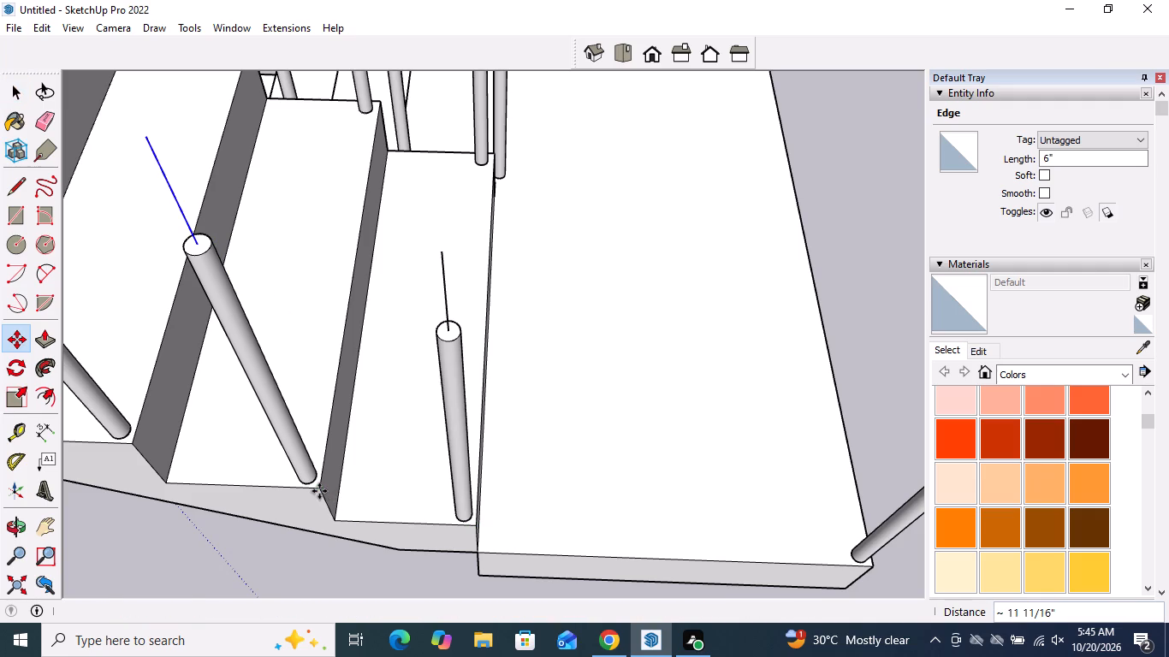
text(*9)
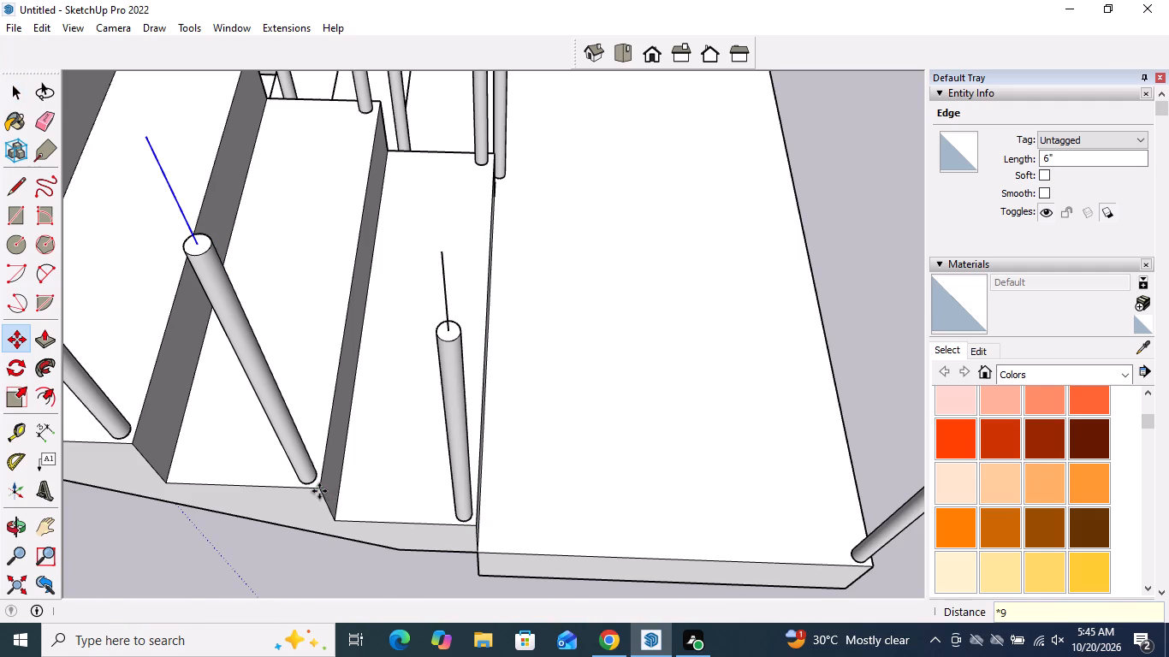
key(Return)
key(space)
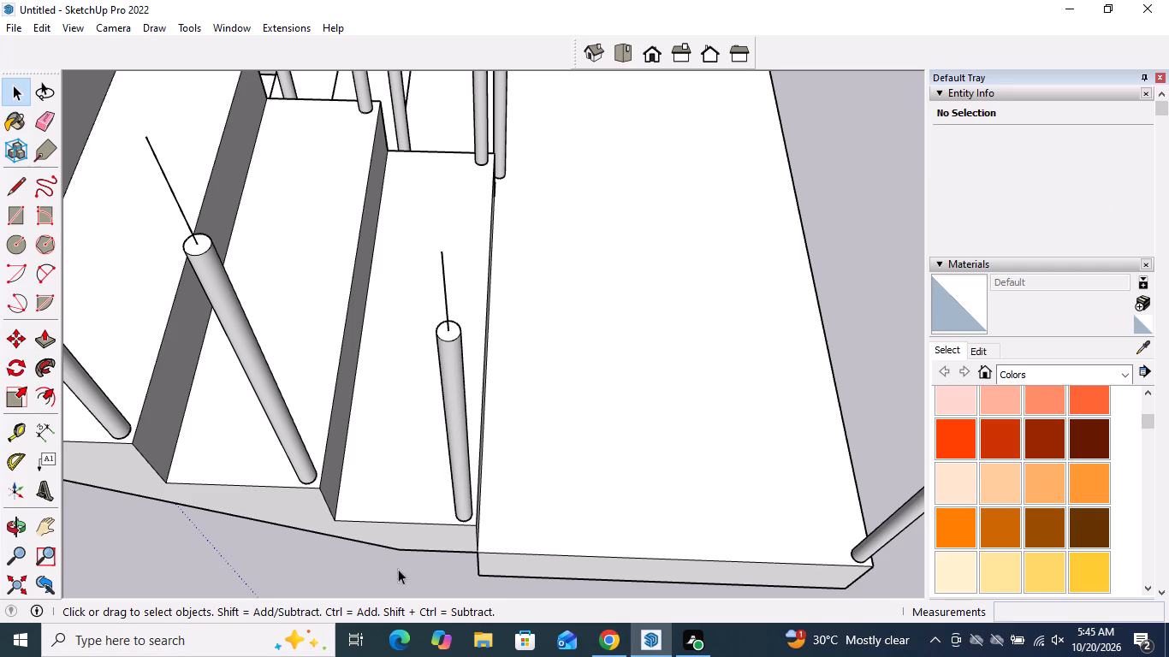
Draw the handrail path from the topmost 6" line down about 8' 9" to the lowest one, then about 2' 7" to the landing handrail's end centre.
scroll(612, 185, down, 6)
scroll(899, 416, down, 6)
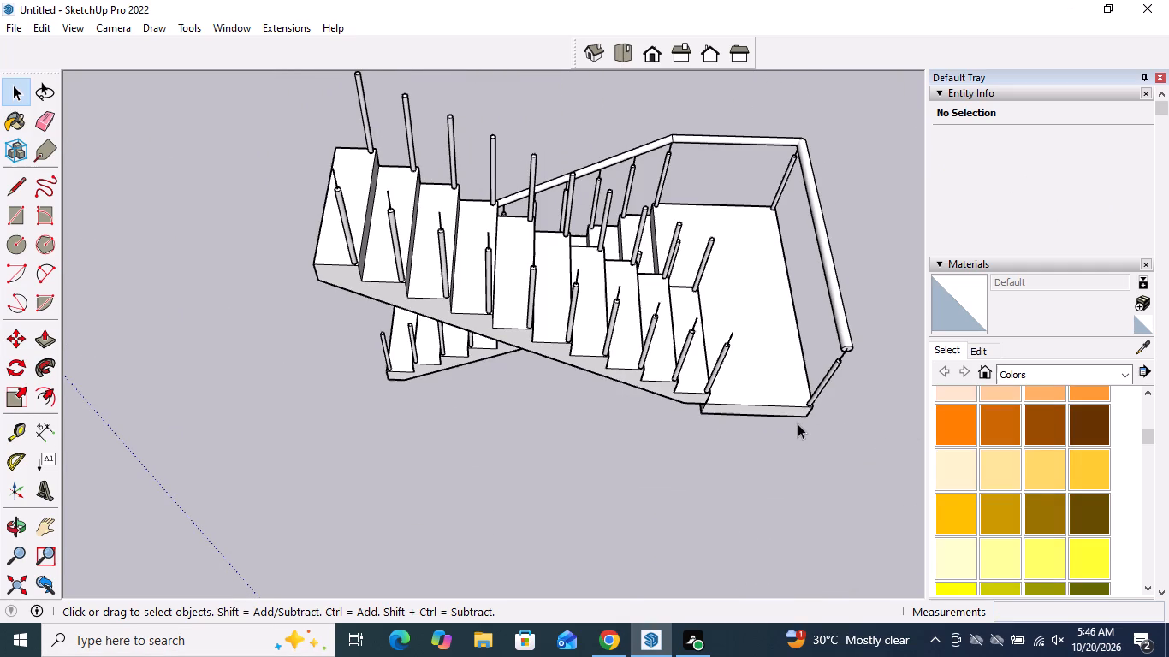
scroll(671, 453, down, 2)
middle_drag(671, 450, 700, 353)
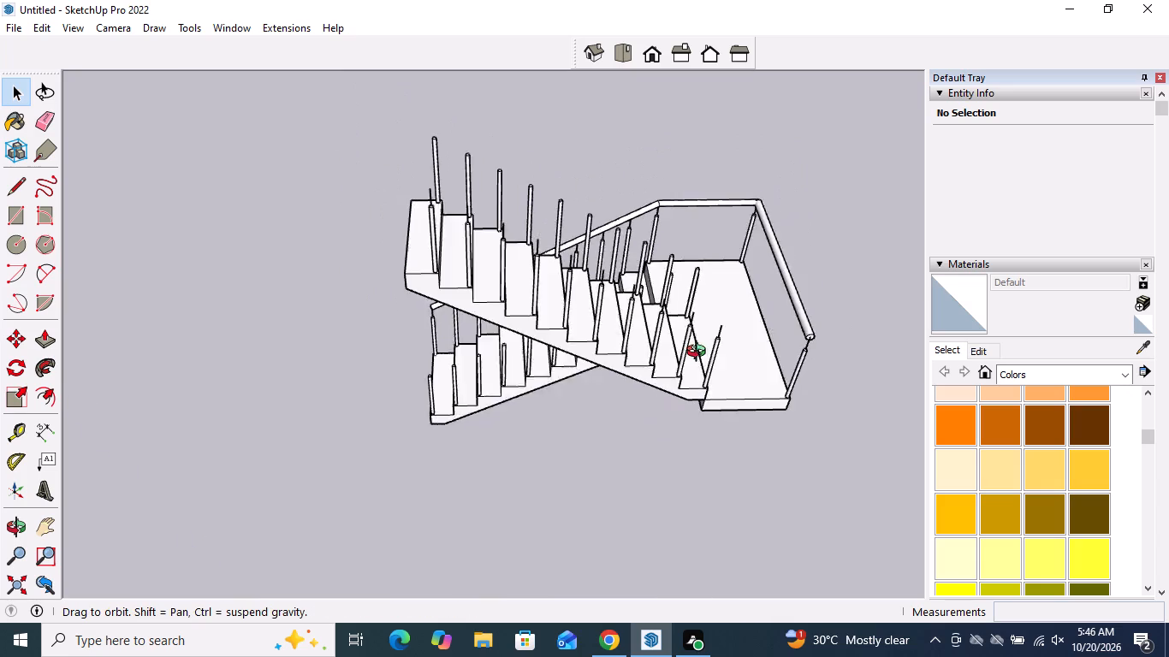
middle_drag(700, 353, 727, 279)
scroll(749, 258, up, 2)
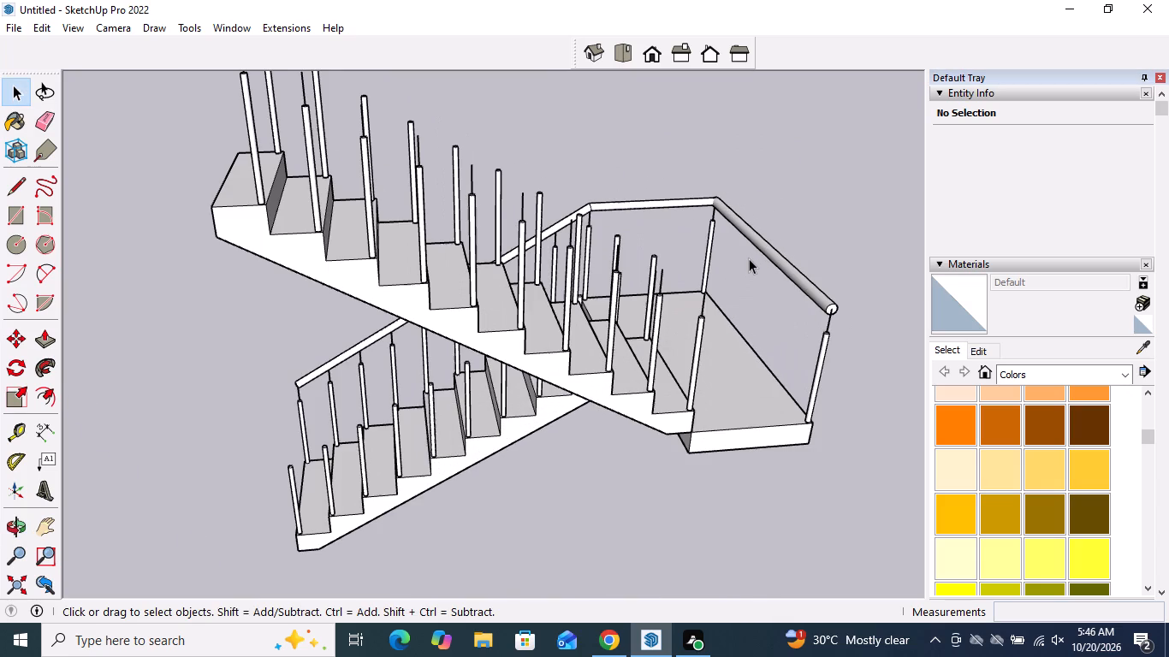
click(21, 191)
scroll(125, 312, down, 1)
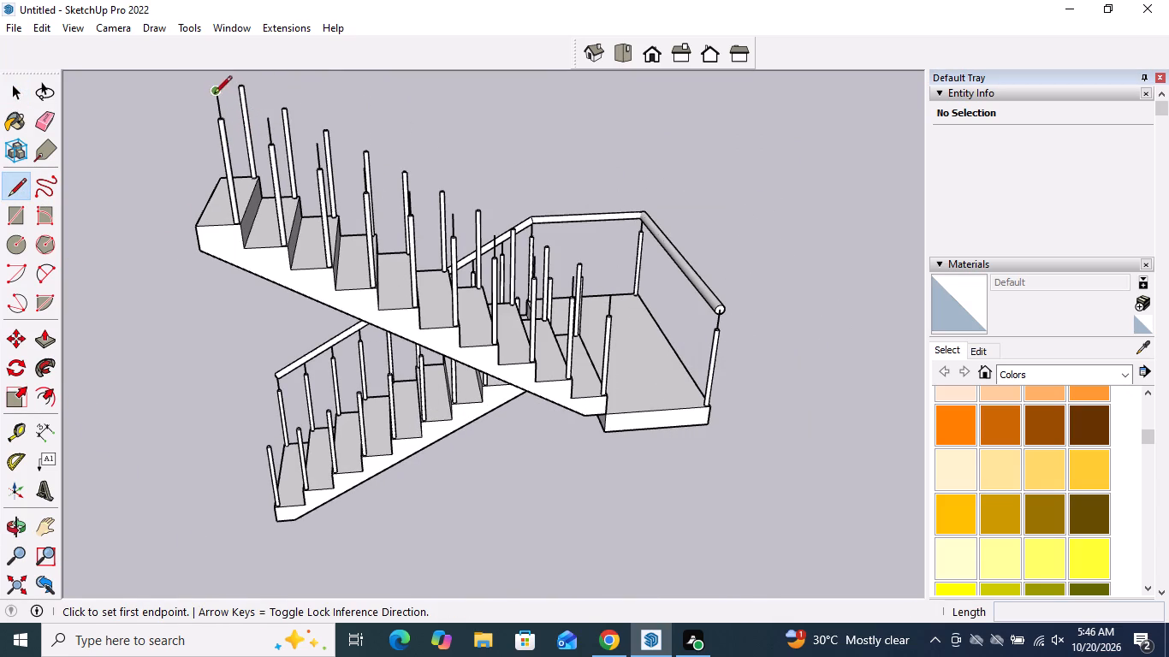
drag(213, 92, 244, 96)
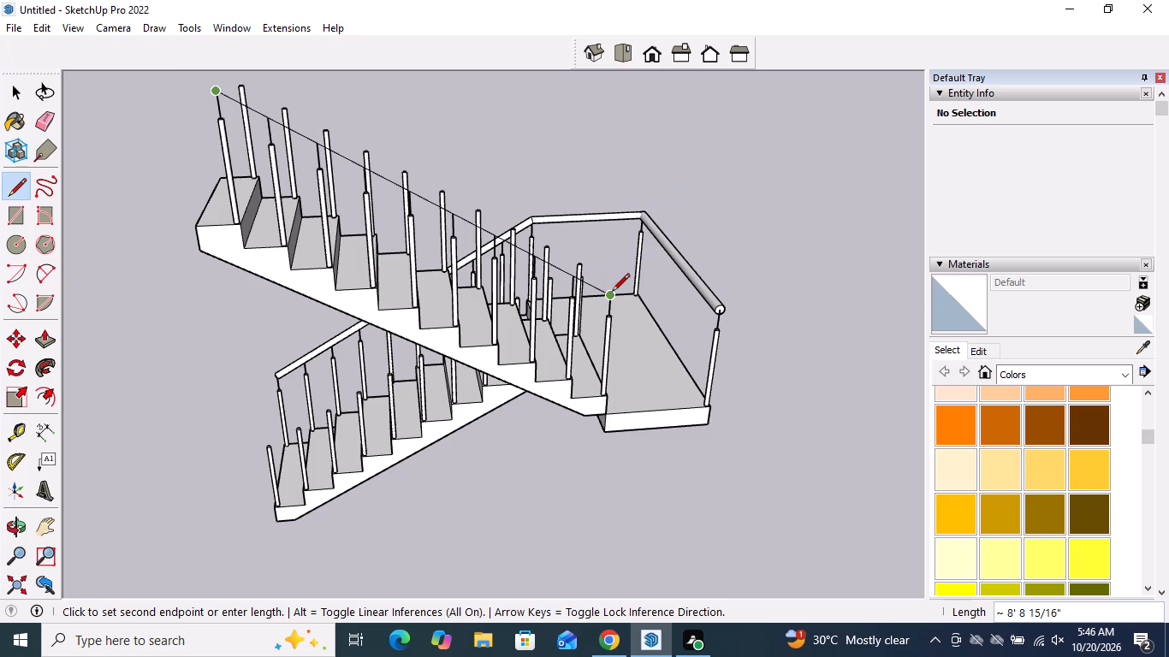
click(612, 295)
scroll(718, 308, up, 10)
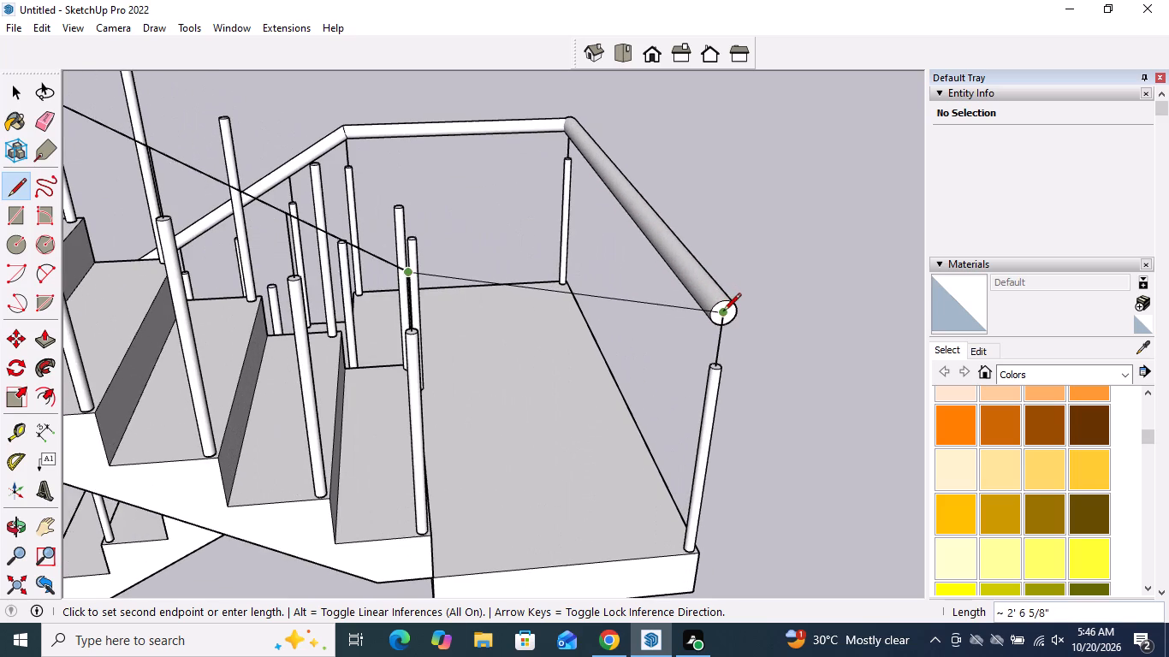
click(723, 312)
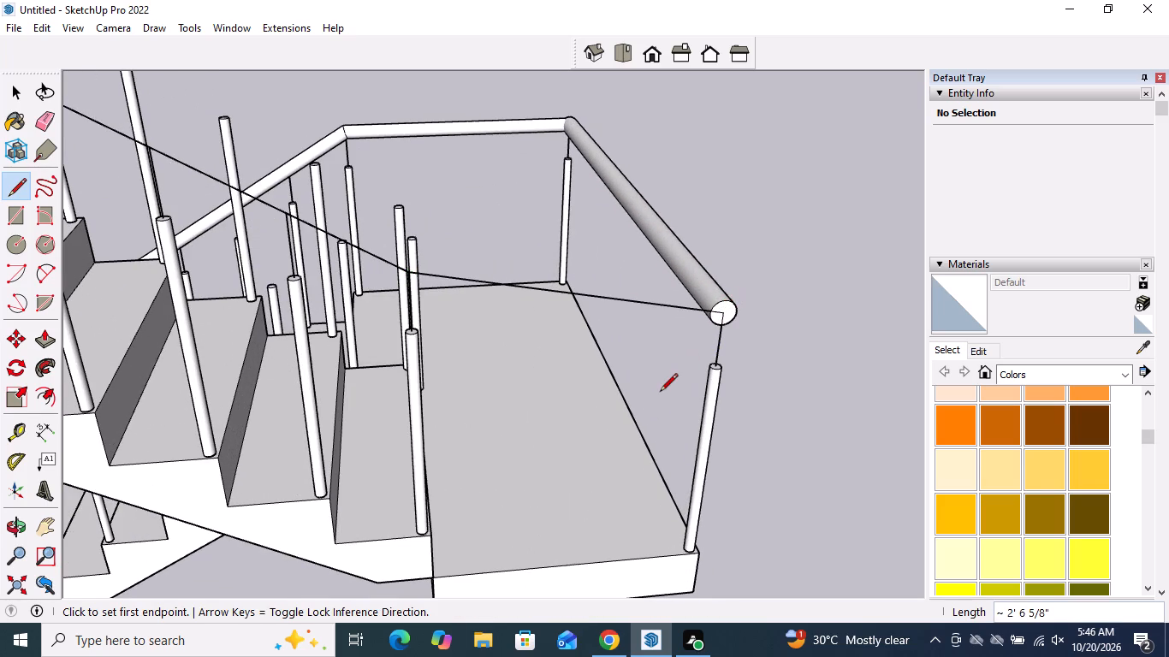
key(space)
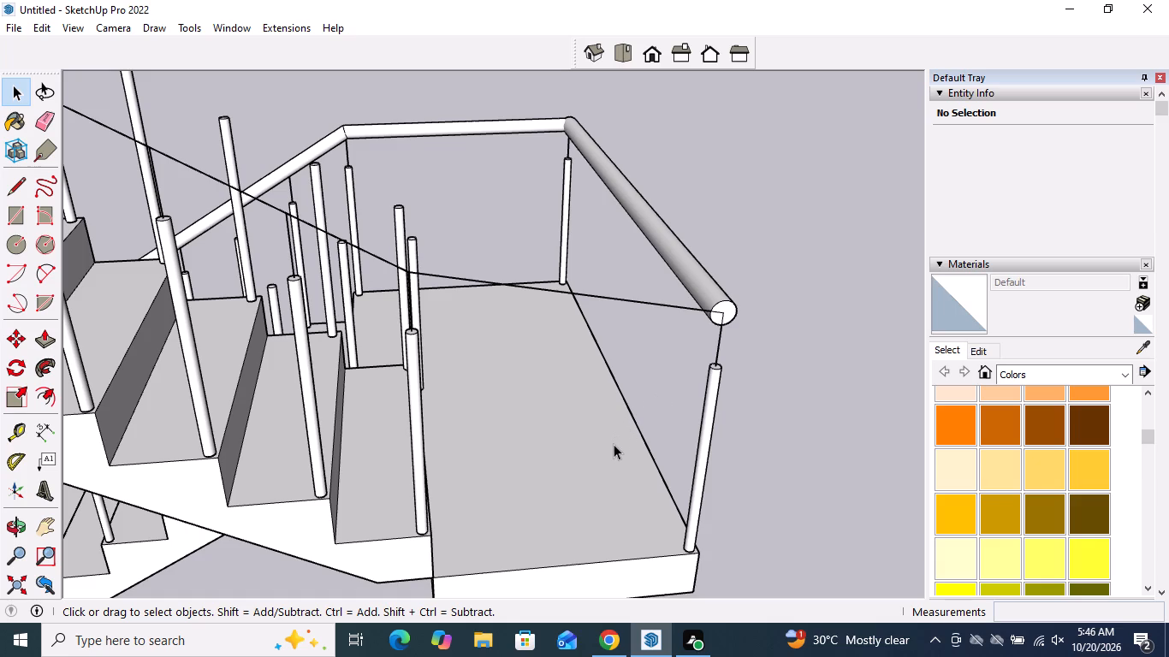
Draw a circle of about 7/8" radius centred on the top end of the upper flight's handrail path, facing along the stair run.
scroll(680, 459, down, 7)
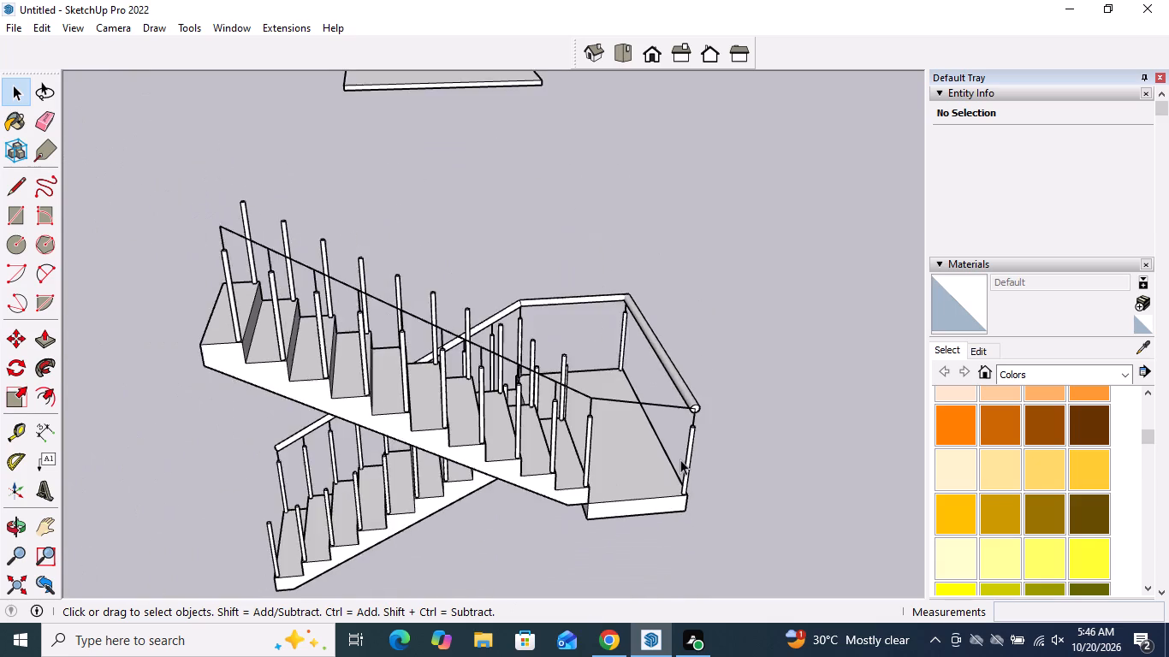
scroll(680, 459, down, 3)
middle_drag(638, 465, 525, 395)
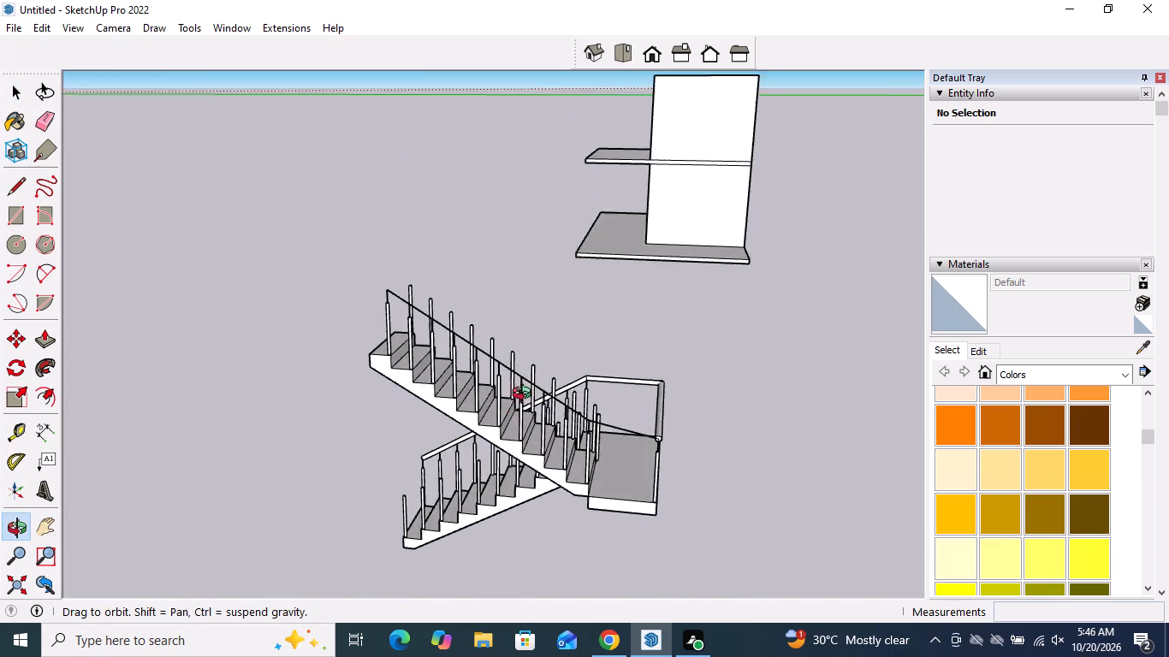
middle_drag(525, 395, 579, 346)
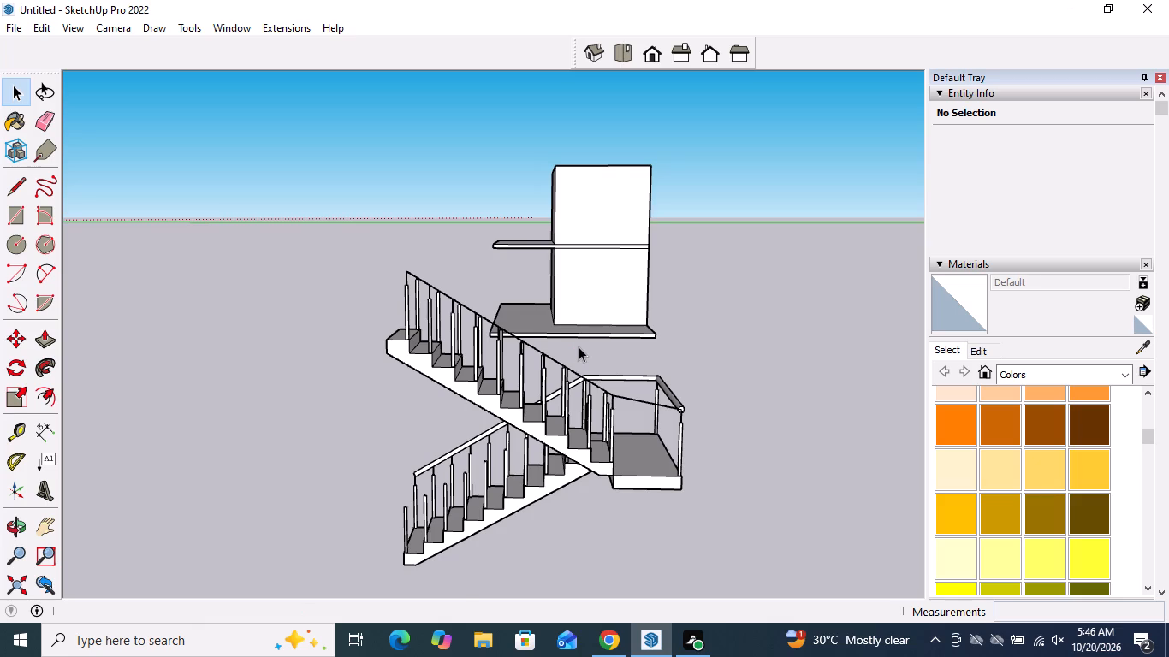
scroll(579, 346, up, 1)
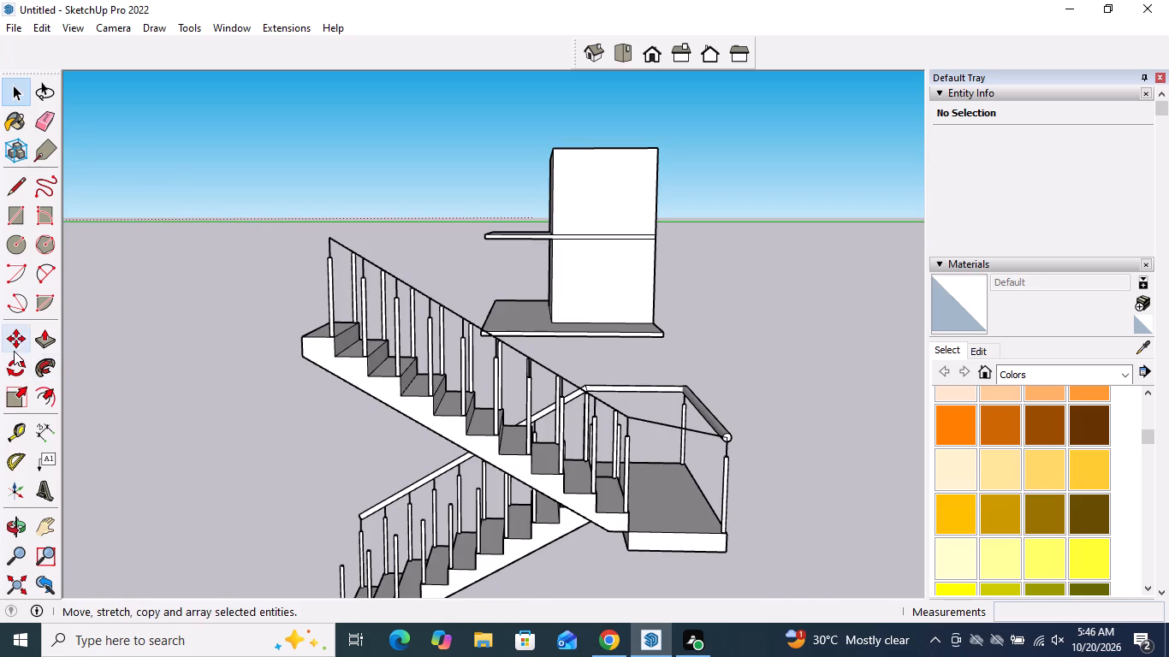
click(16, 249)
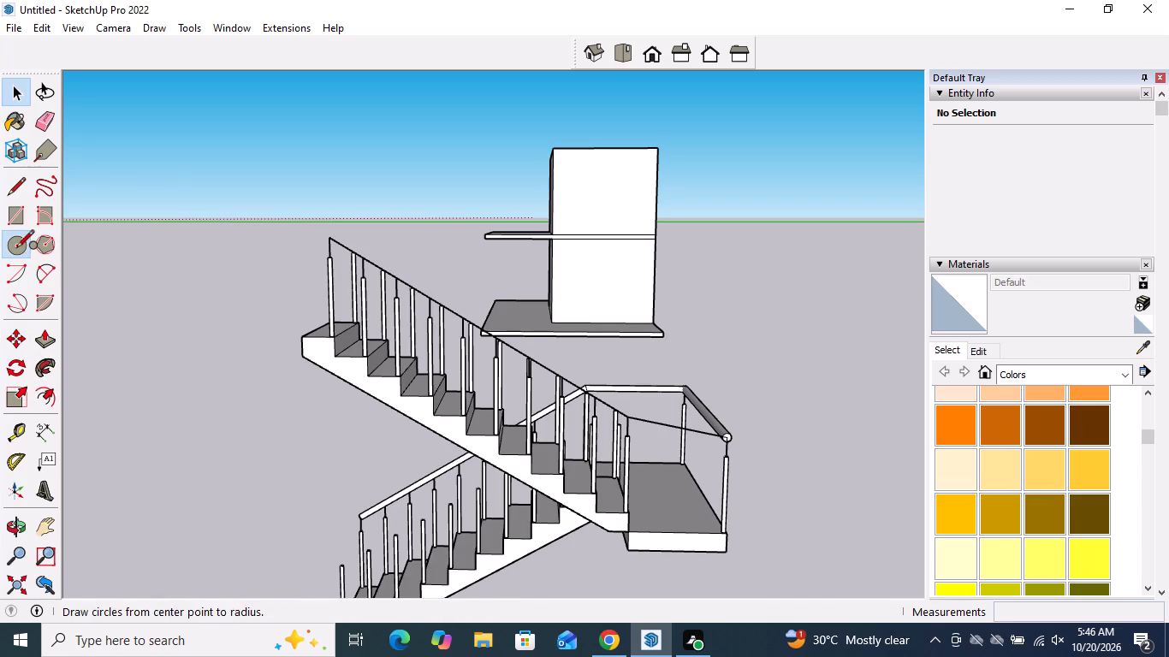
middle_drag(292, 327, 733, 413)
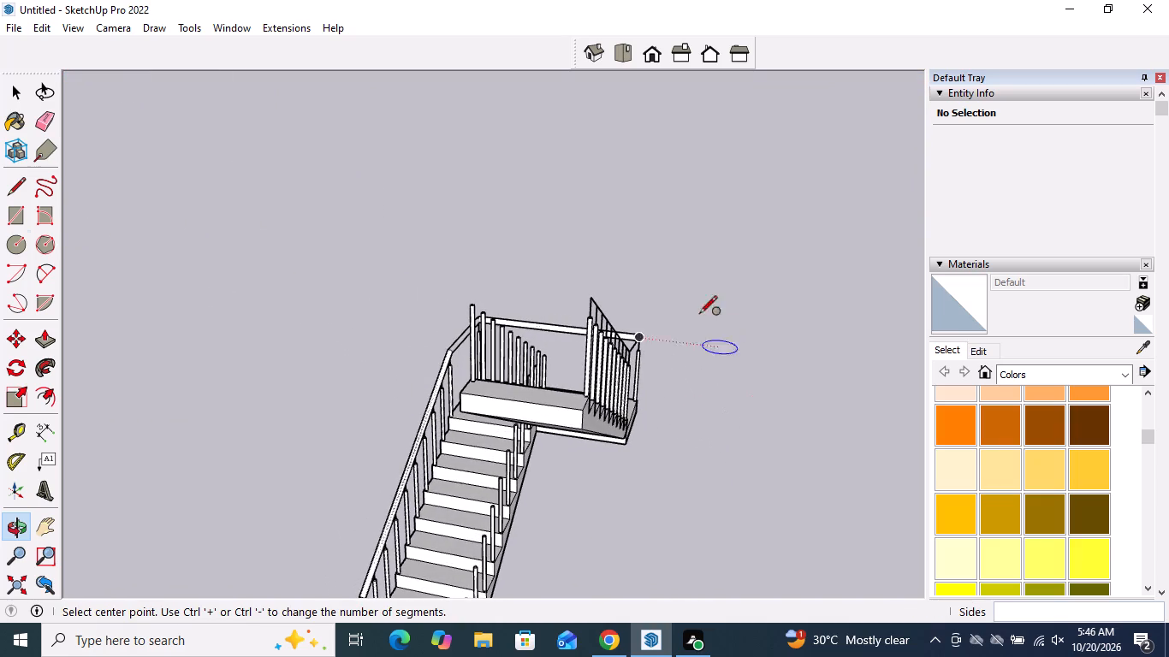
scroll(601, 284, up, 3)
middle_drag(592, 295, 650, 283)
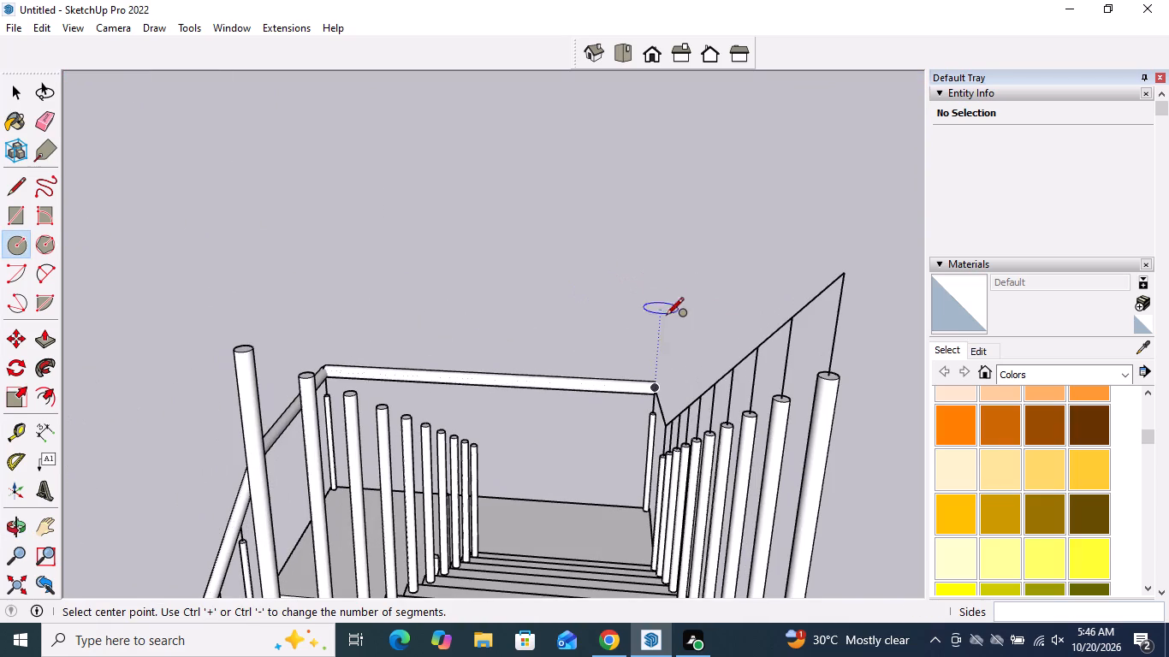
middle_drag(836, 305, 829, 351)
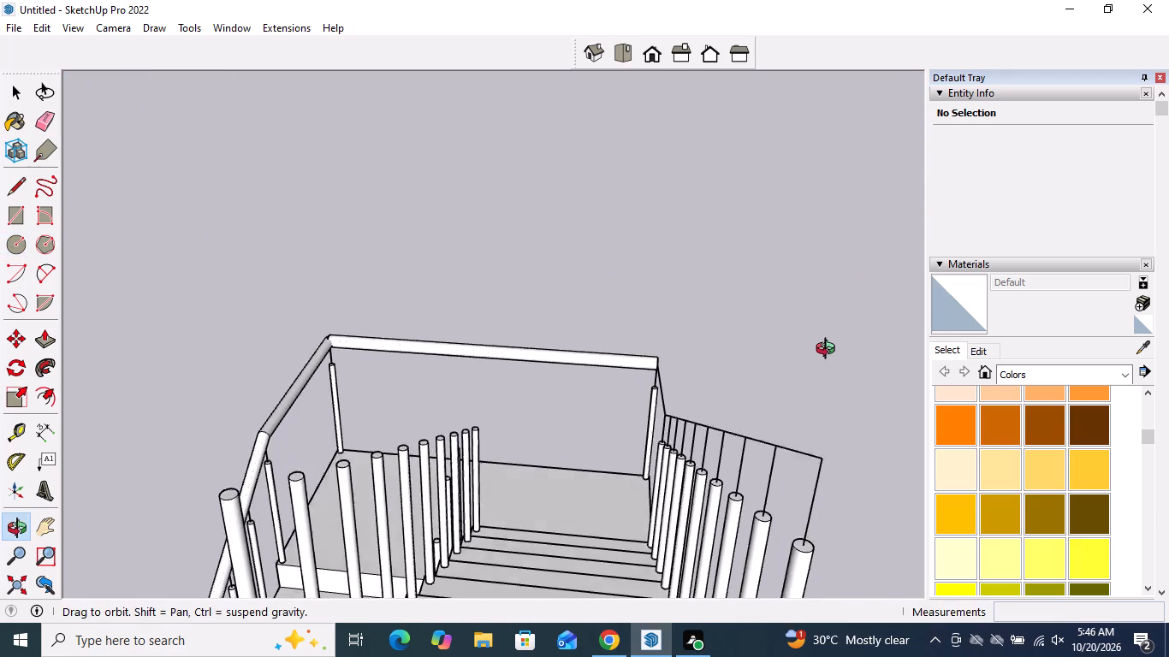
middle_drag(829, 351, 829, 354)
scroll(832, 509, down, 1)
middle_drag(813, 512, 811, 384)
scroll(775, 400, down, 3)
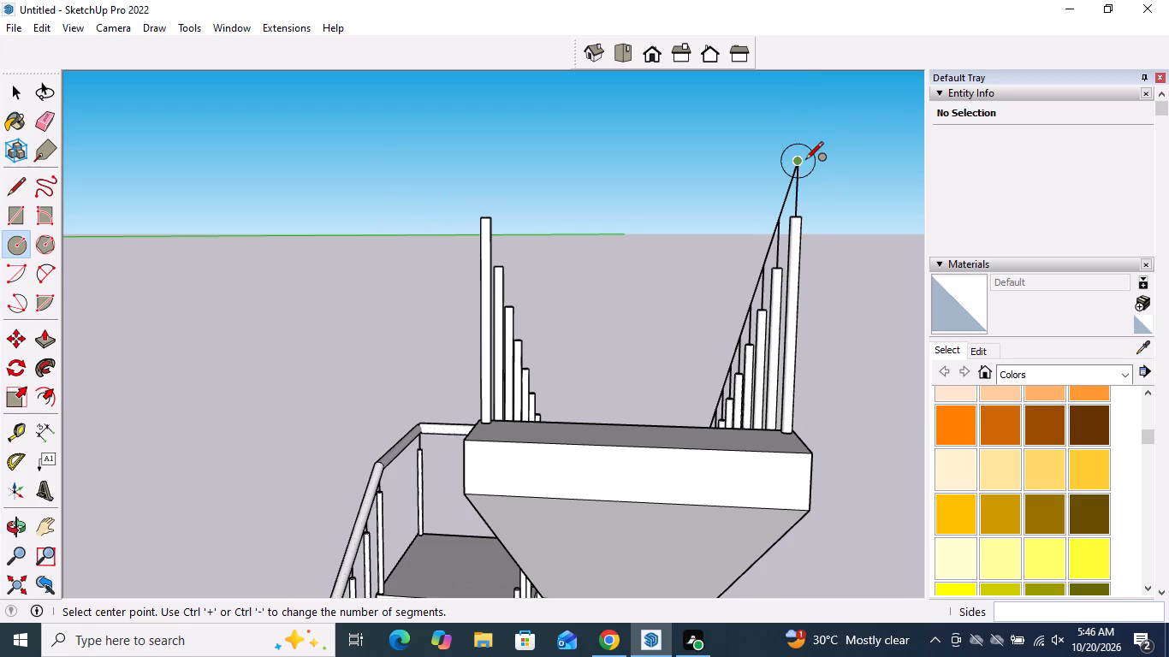
click(801, 163)
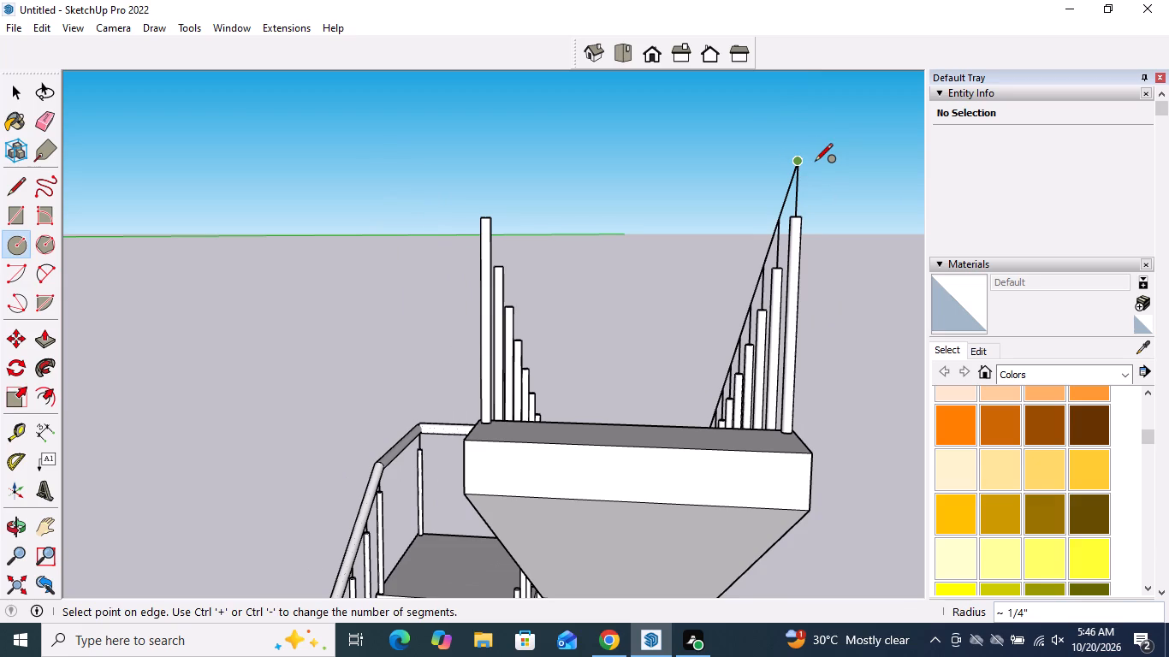
middle_drag(841, 181, 834, 294)
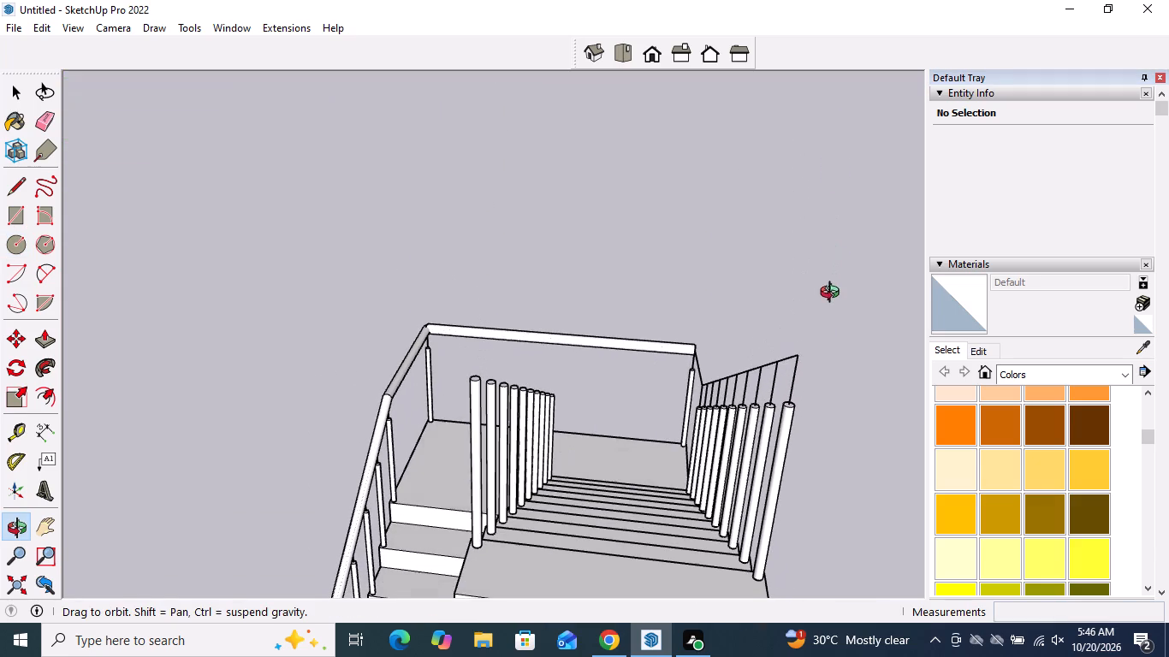
middle_drag(834, 294, 834, 295)
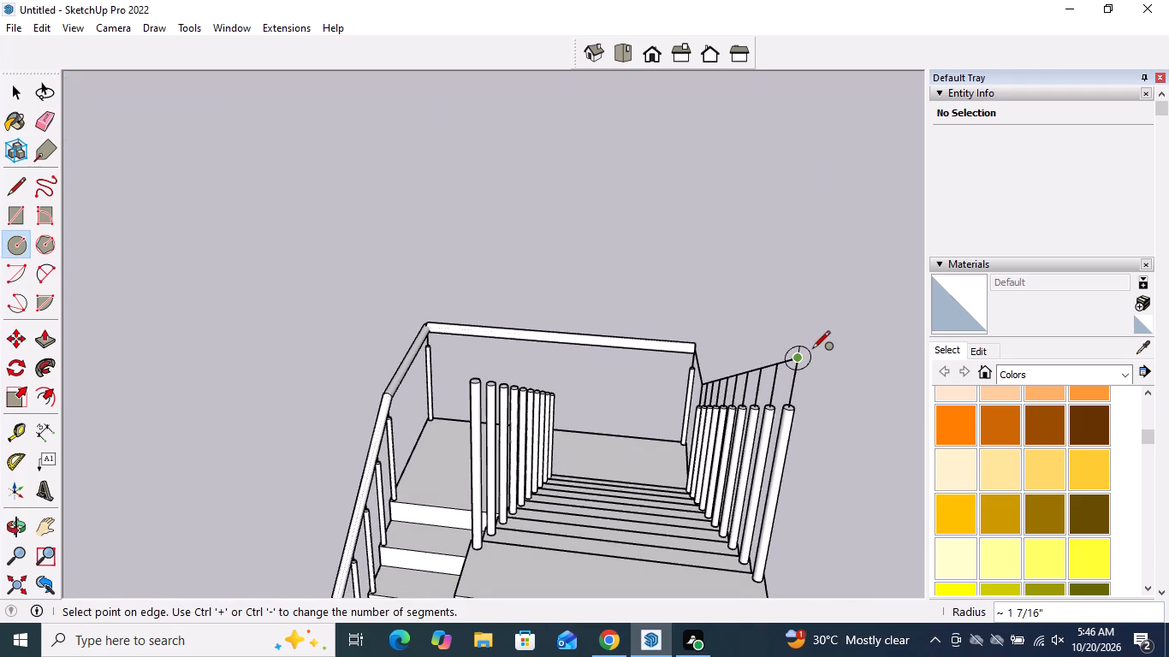
click(811, 352)
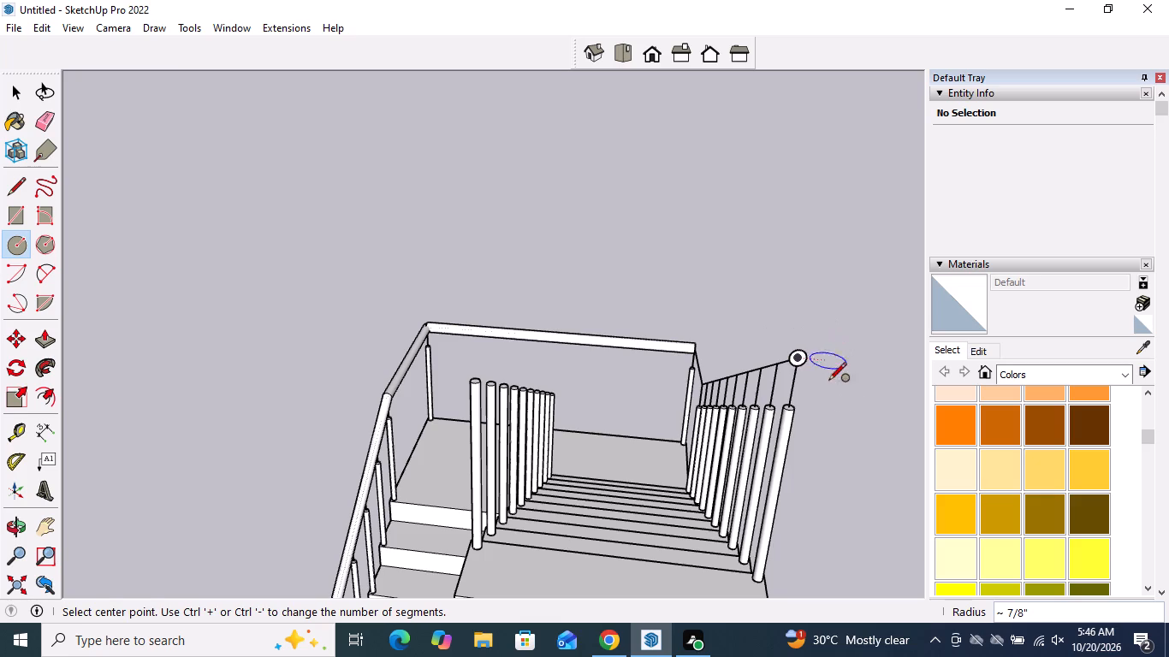
key(space)
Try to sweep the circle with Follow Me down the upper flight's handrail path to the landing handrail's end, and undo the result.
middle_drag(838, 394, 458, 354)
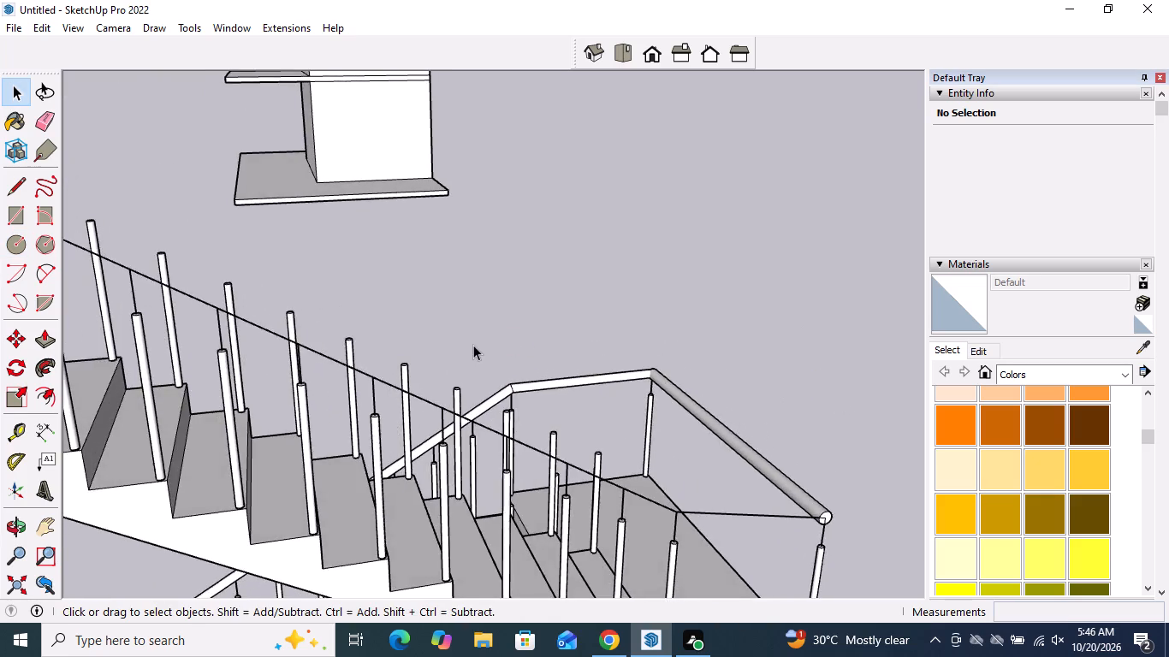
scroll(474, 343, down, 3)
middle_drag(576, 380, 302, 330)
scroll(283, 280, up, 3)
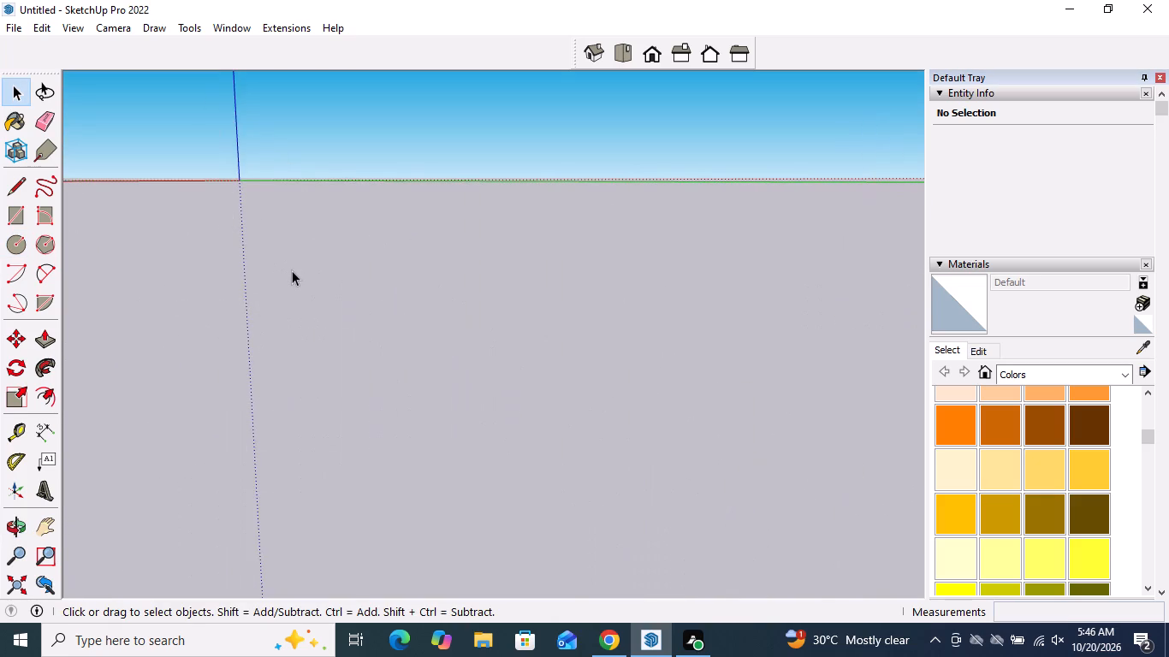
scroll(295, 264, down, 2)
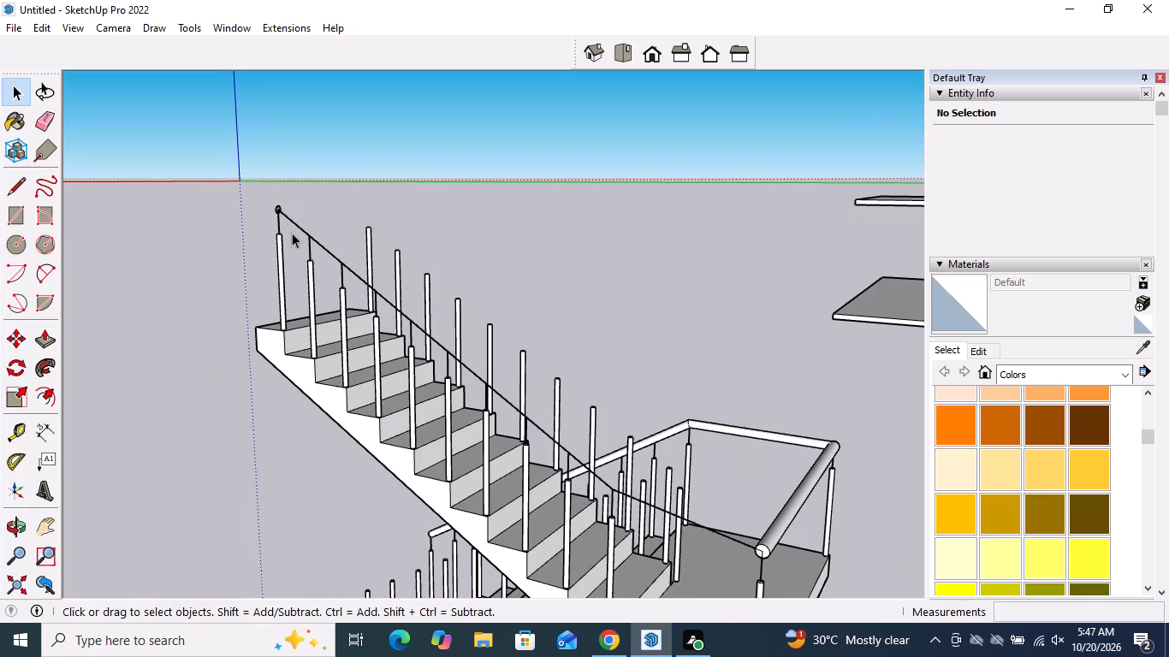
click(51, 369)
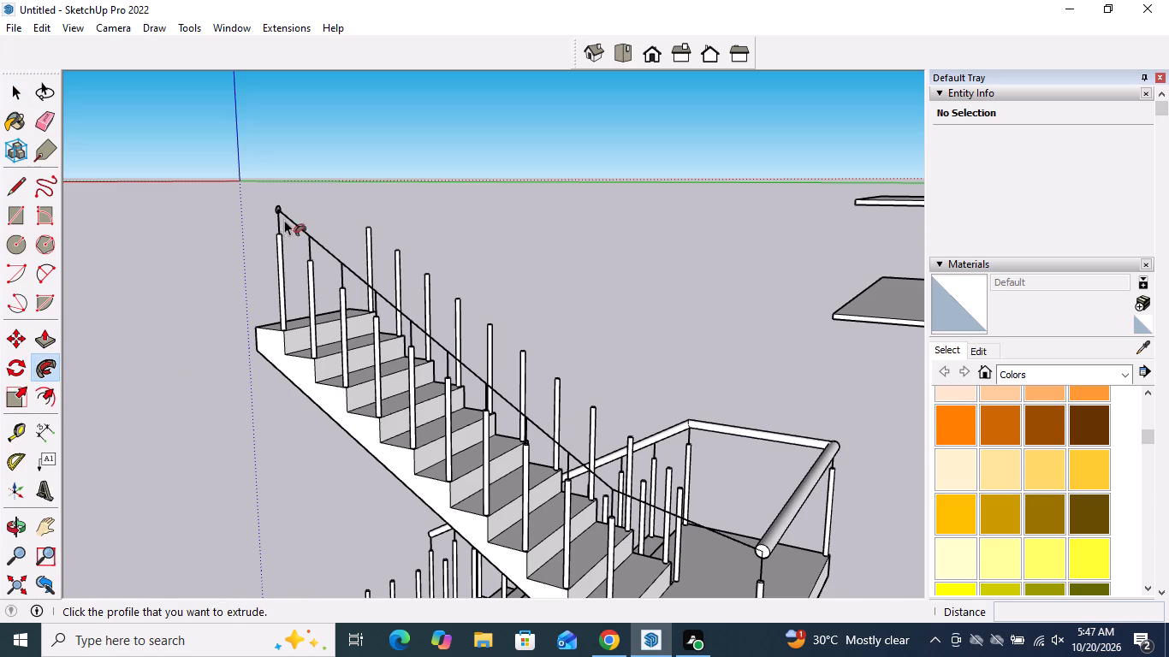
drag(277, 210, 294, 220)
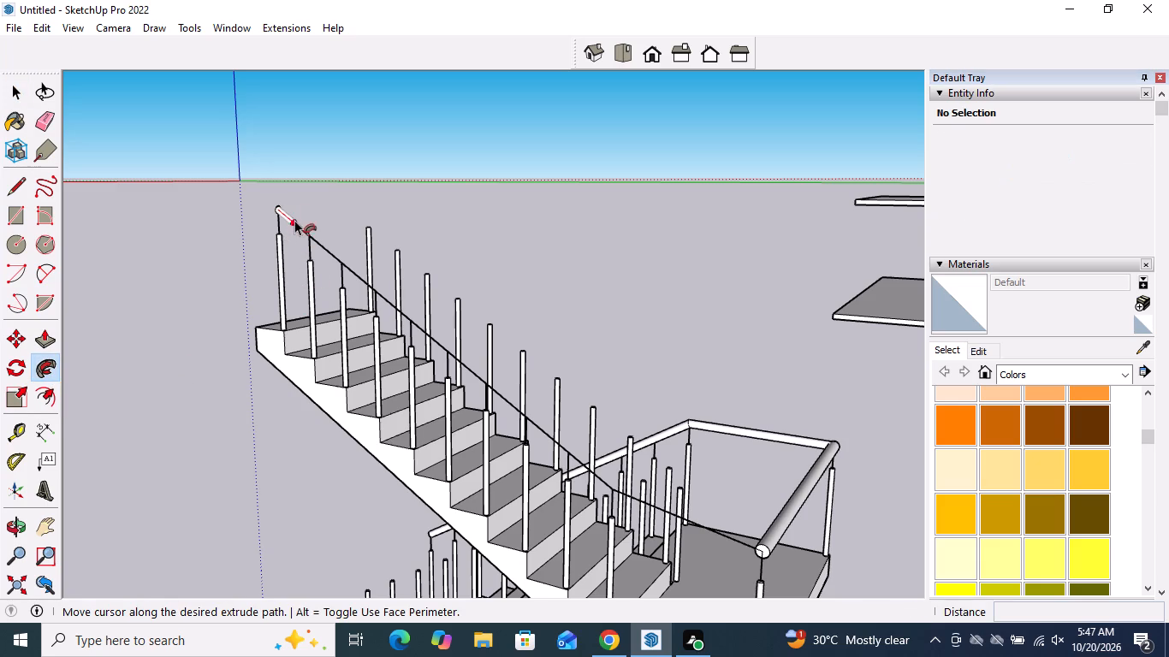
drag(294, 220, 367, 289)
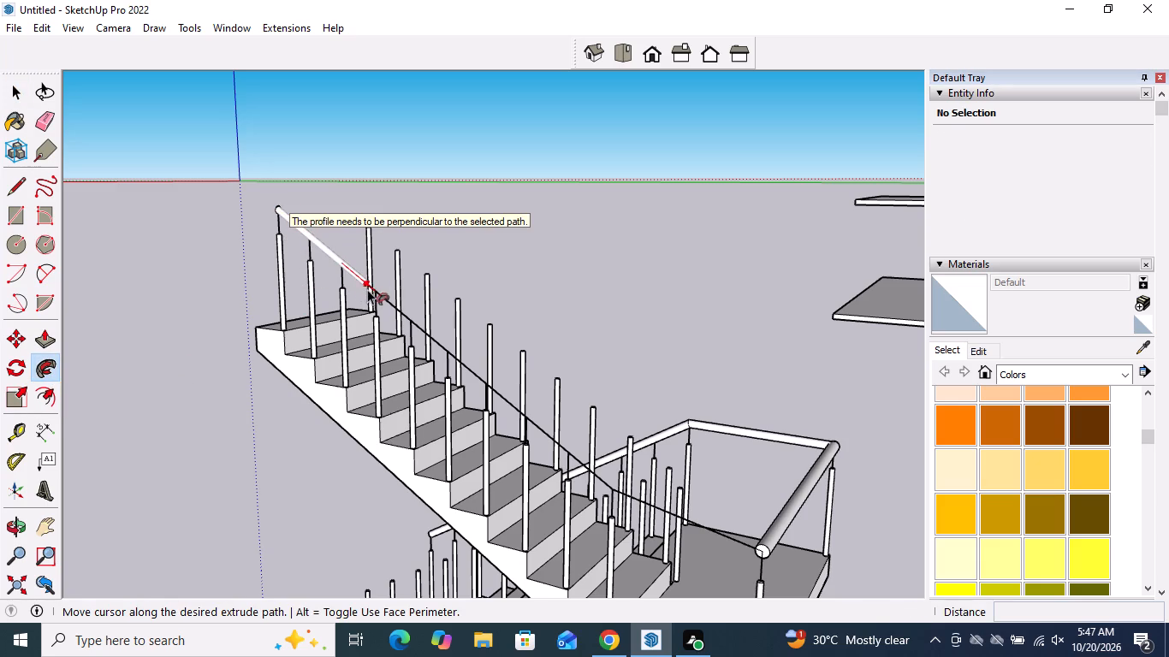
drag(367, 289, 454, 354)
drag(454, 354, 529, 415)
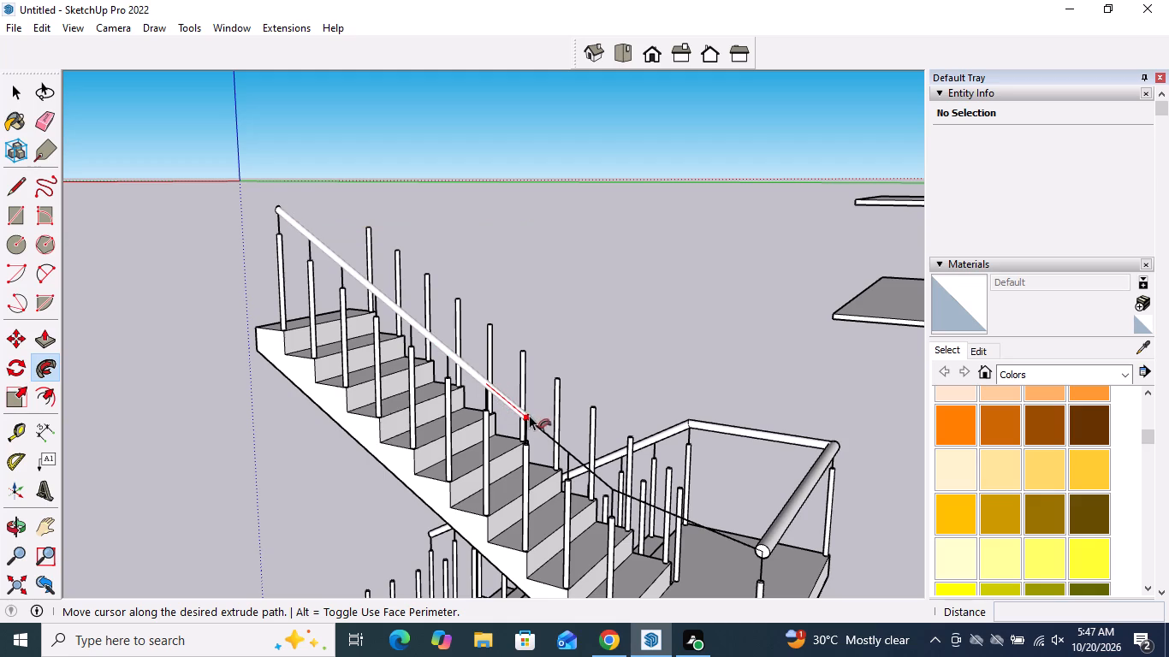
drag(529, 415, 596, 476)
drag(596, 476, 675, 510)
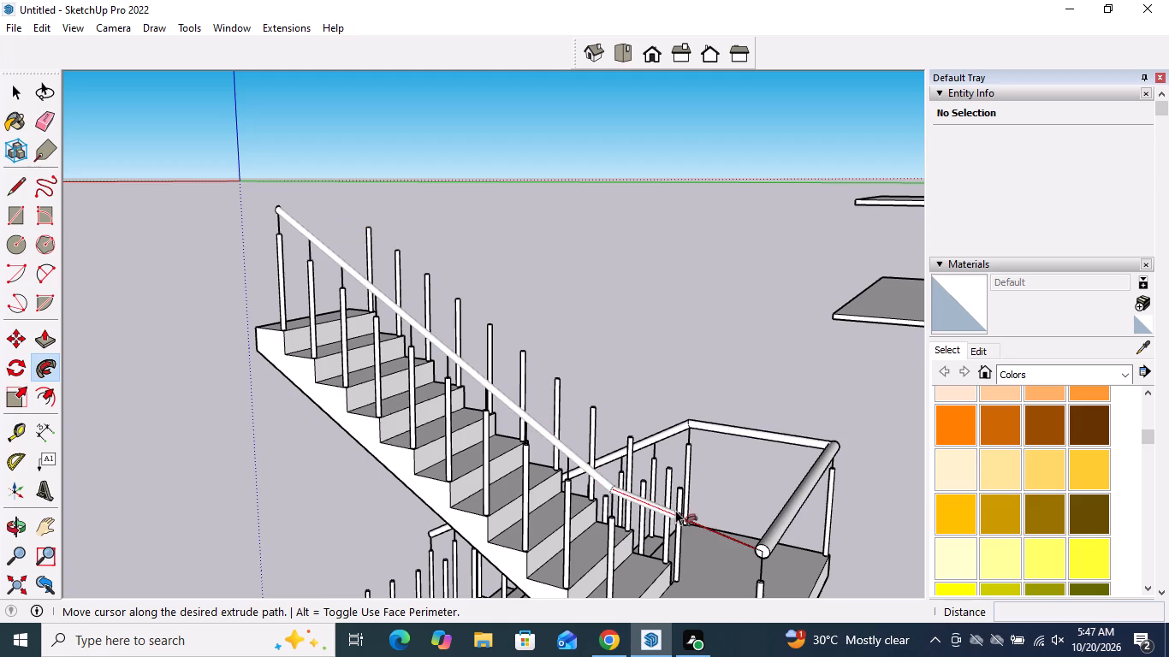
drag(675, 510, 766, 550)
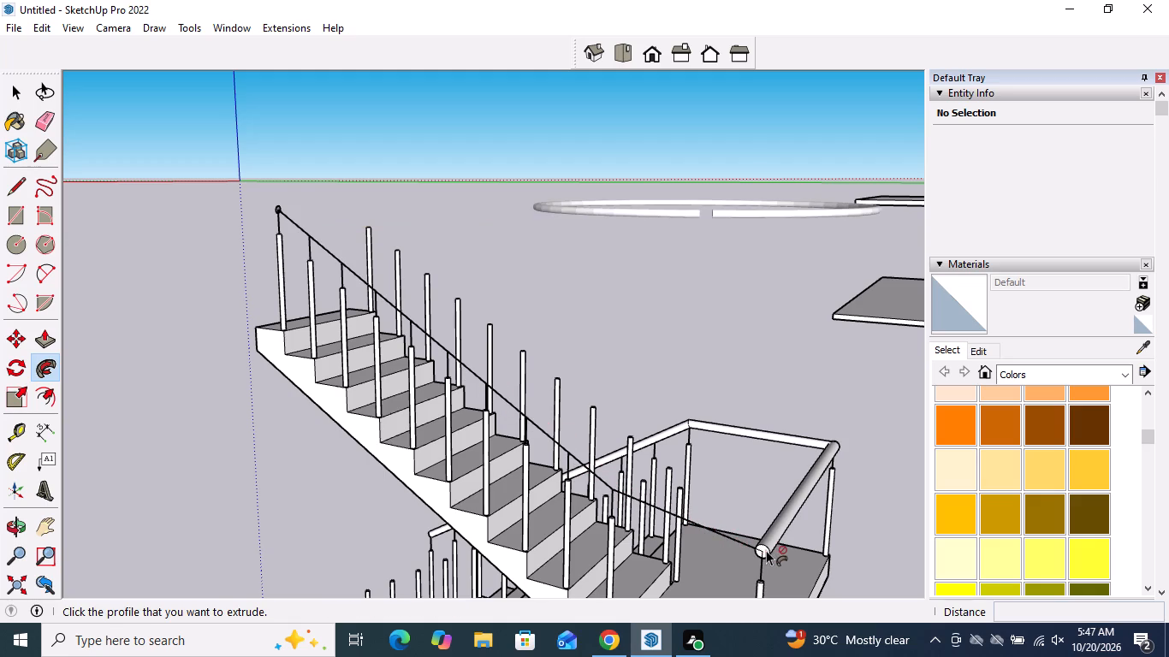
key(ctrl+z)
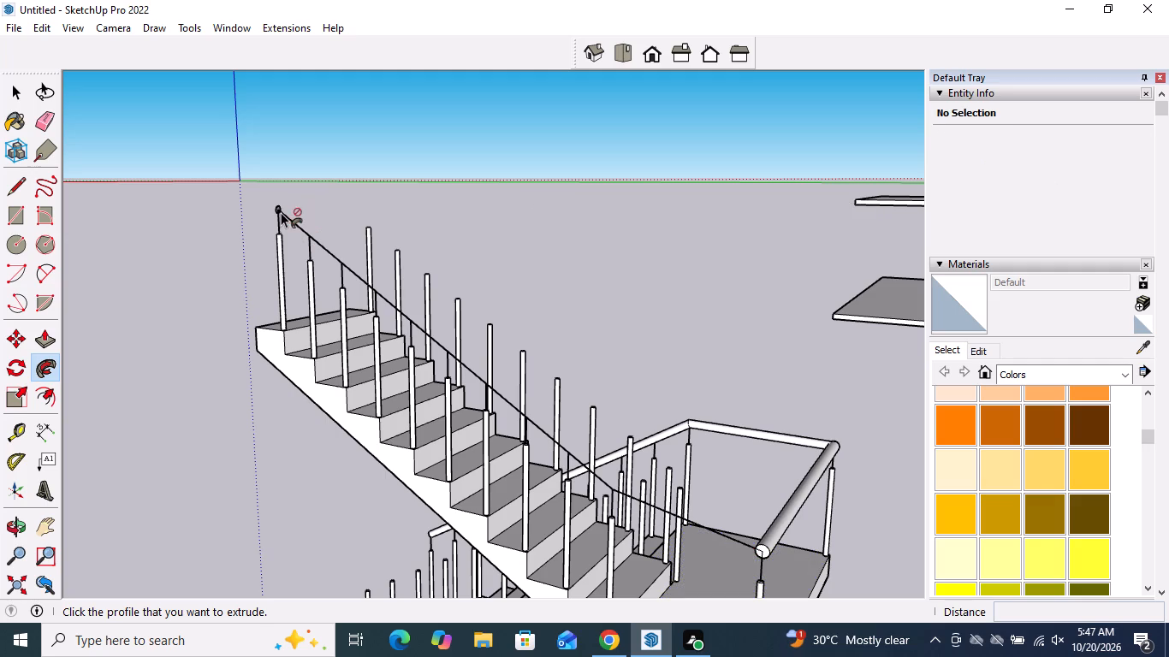
Sweep the circle with Follow Me down the upper flight's handrail path and across to the end of the landing handrail.
drag(281, 210, 359, 280)
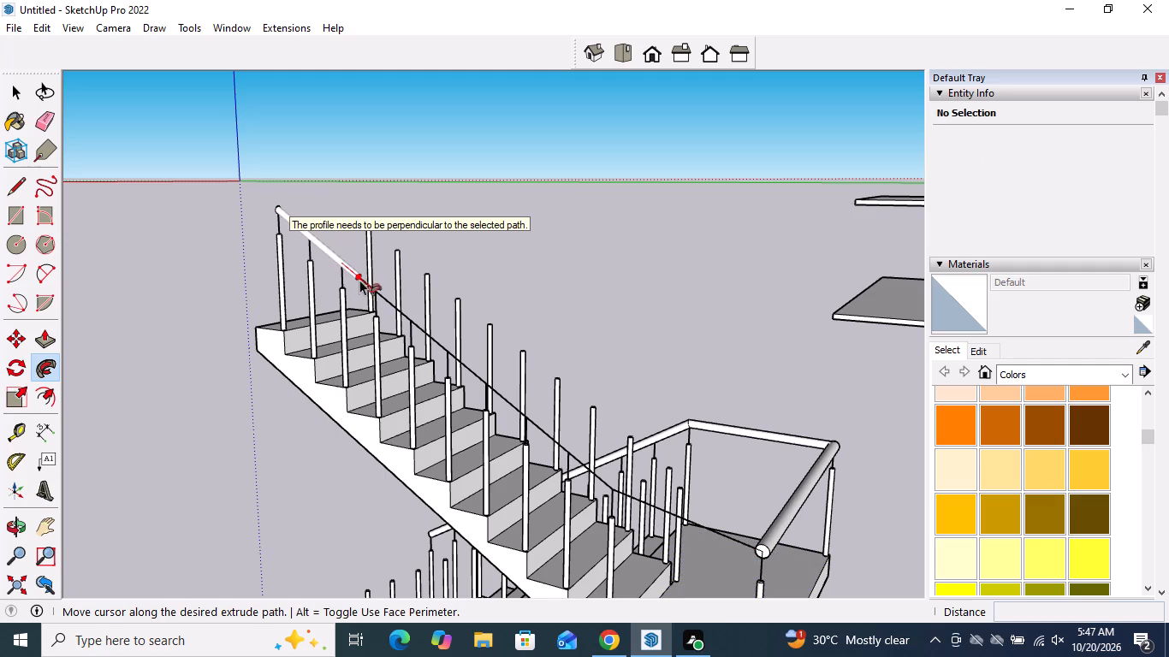
drag(359, 280, 441, 345)
drag(441, 345, 519, 406)
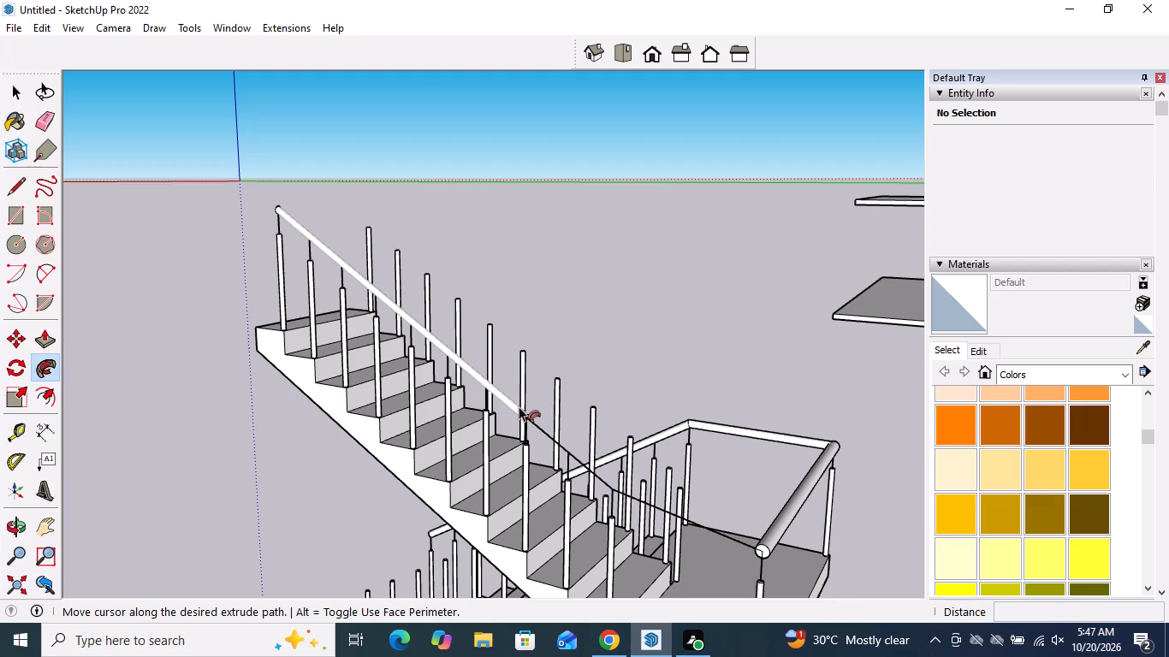
drag(519, 406, 600, 472)
drag(600, 472, 630, 492)
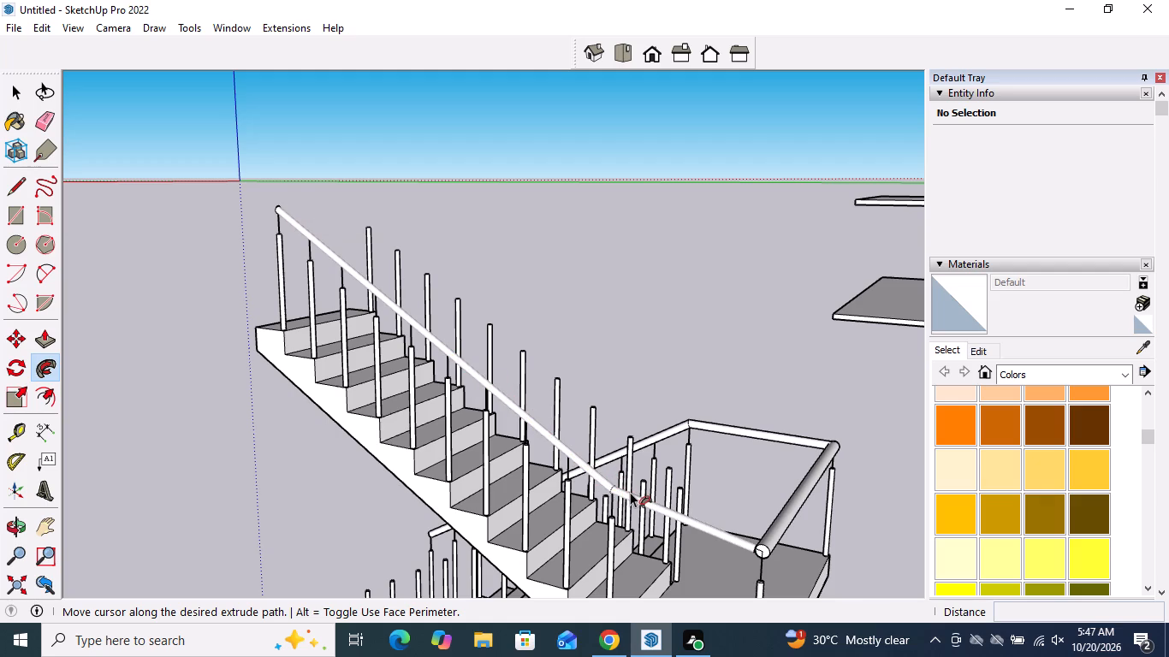
drag(630, 492, 631, 492)
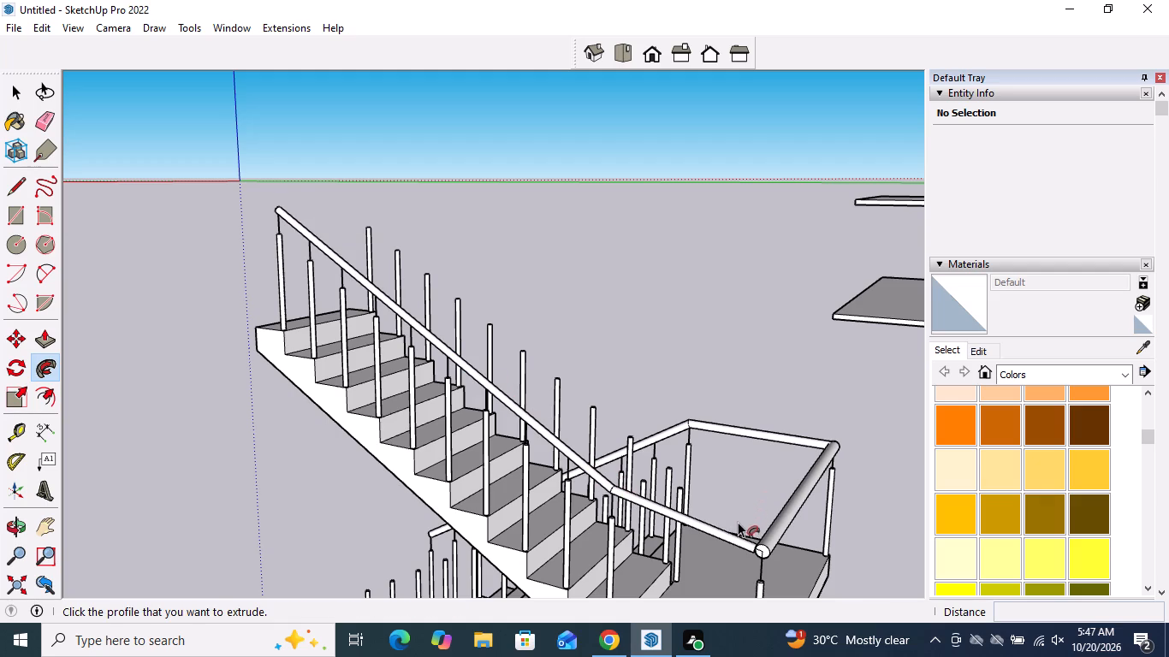
key(space)
Extend the end of the upper flight's handrail with Follow Me into the landing handrail's end to close the corner gap.
scroll(739, 552, up, 15)
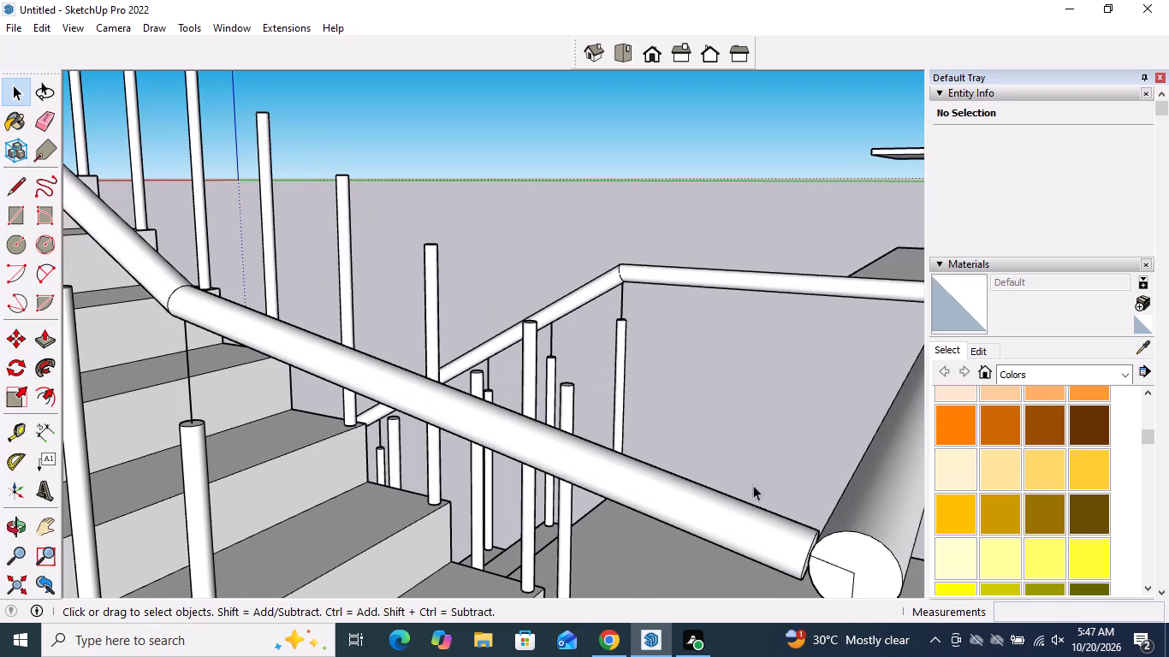
scroll(624, 324, down, 3)
scroll(710, 431, up, 8)
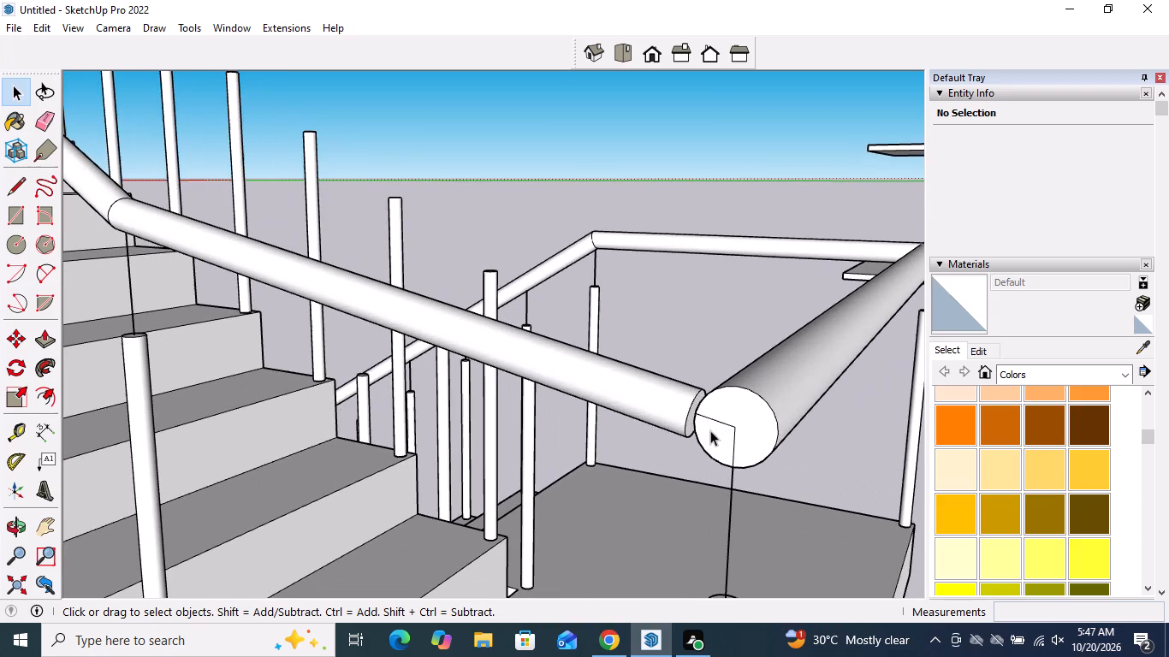
scroll(710, 430, up, 5)
scroll(694, 434, down, 3)
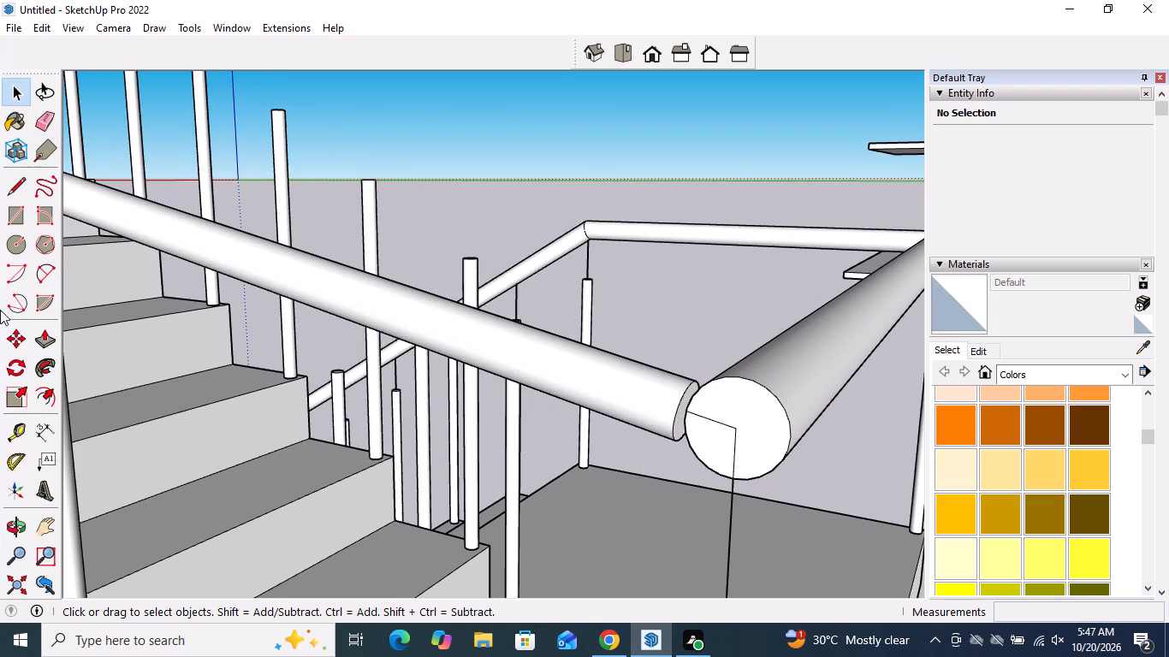
click(45, 369)
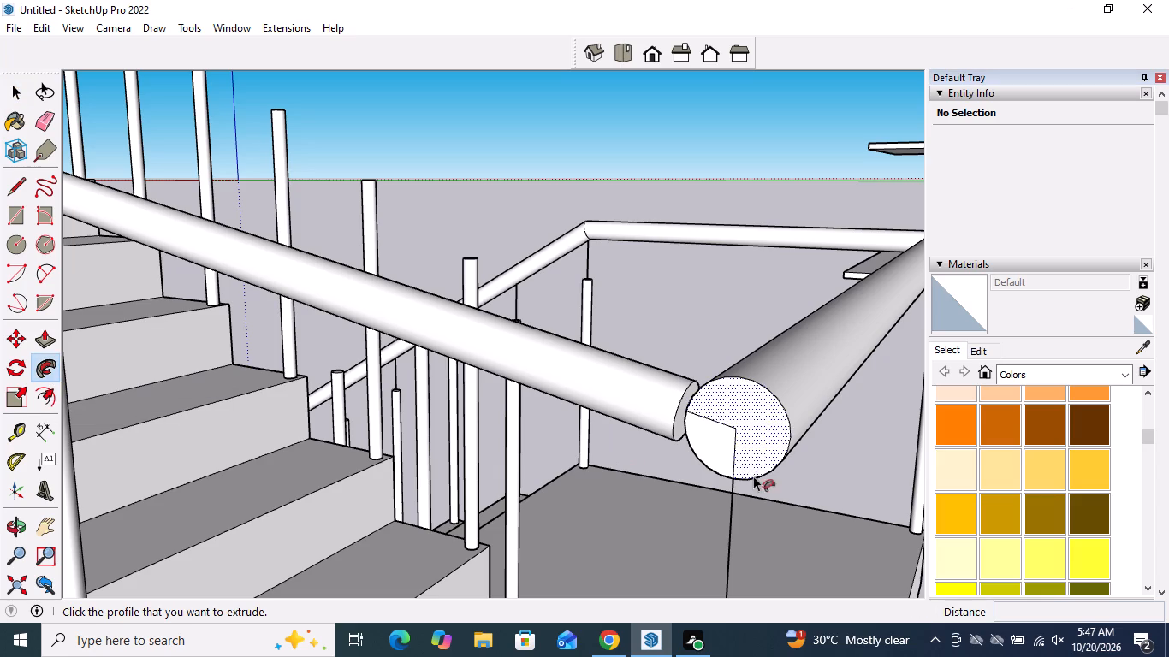
drag(675, 416, 700, 436)
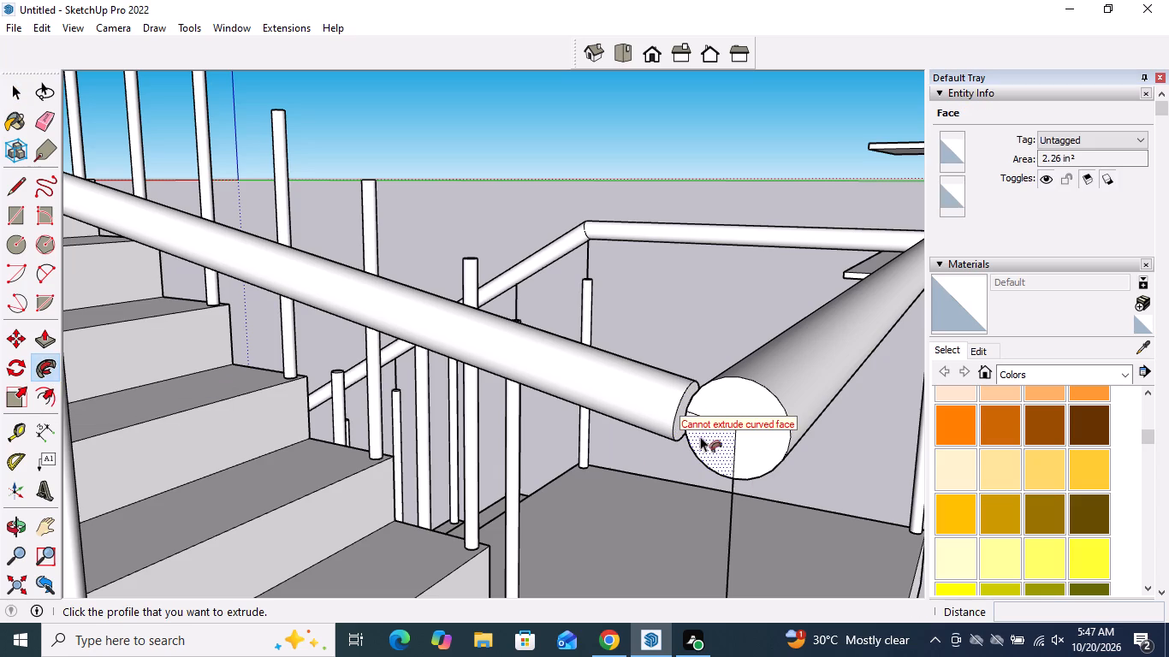
drag(700, 436, 732, 427)
drag(686, 398, 733, 426)
click(733, 426)
scroll(702, 463, down, 5)
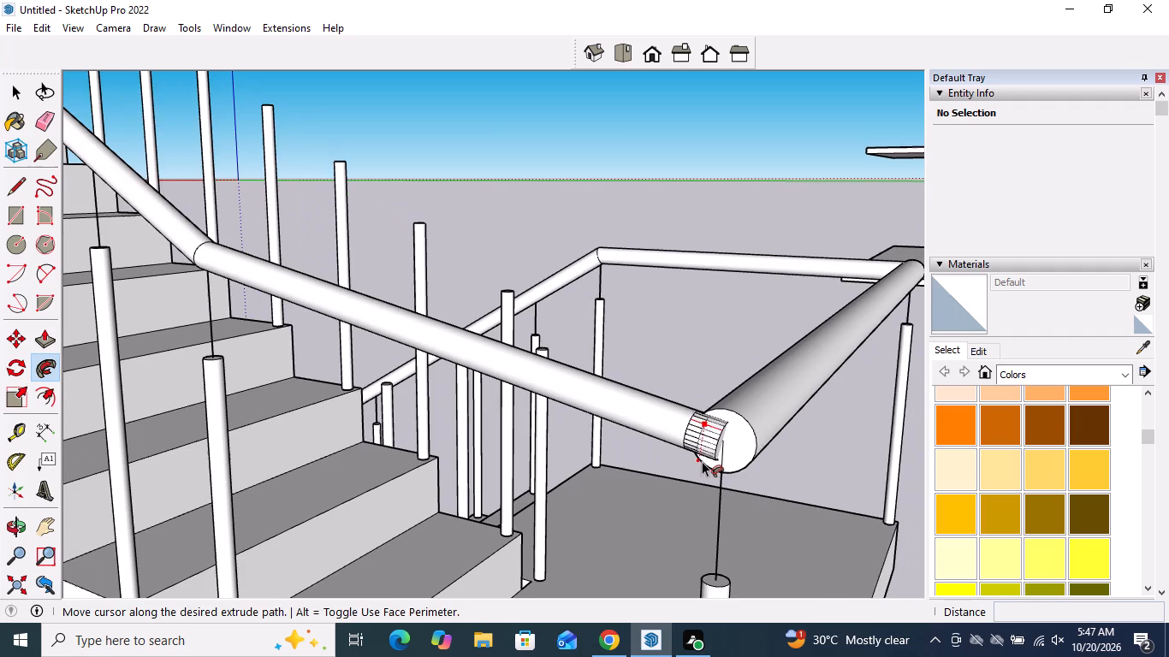
key(space)
Examine the handrail joint at the landing corner and the railings of both flights from several sides.
middle_drag(703, 435, 690, 521)
scroll(708, 471, up, 6)
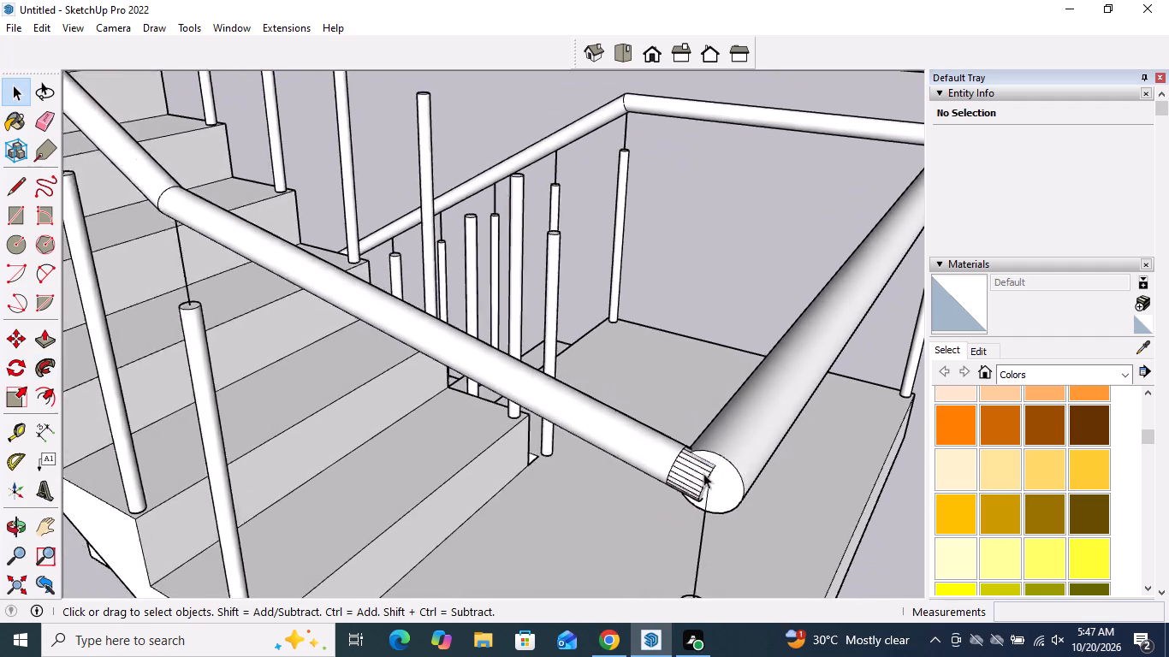
scroll(703, 473, up, 8)
scroll(674, 490, down, 4)
middle_drag(674, 477, 614, 370)
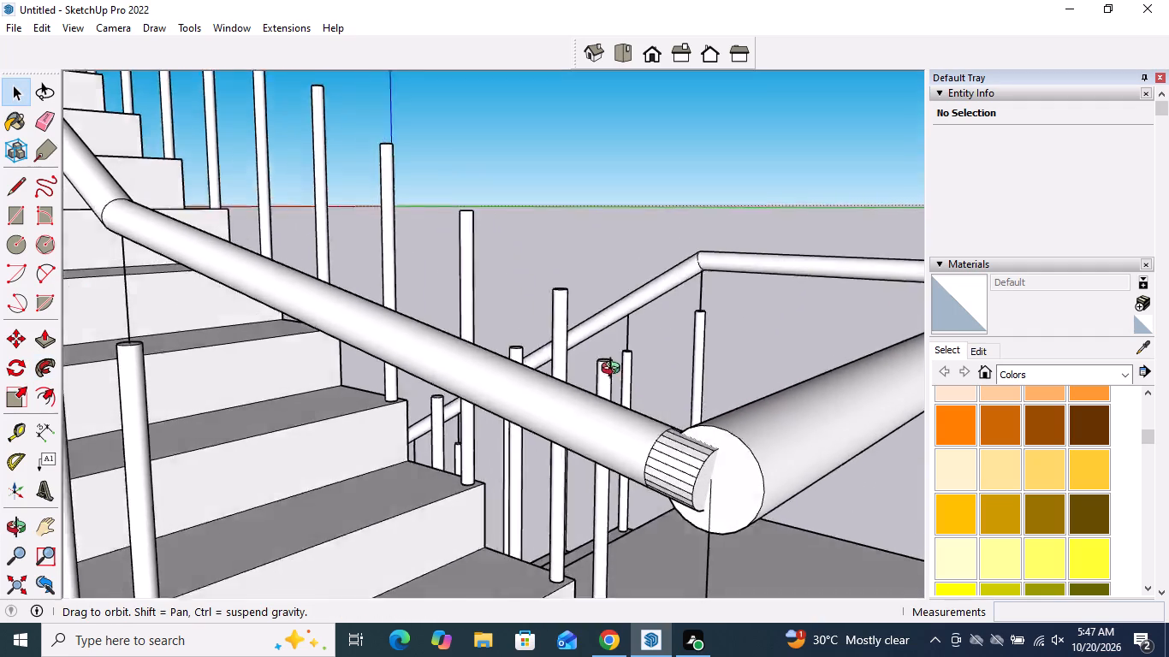
middle_drag(614, 370, 695, 418)
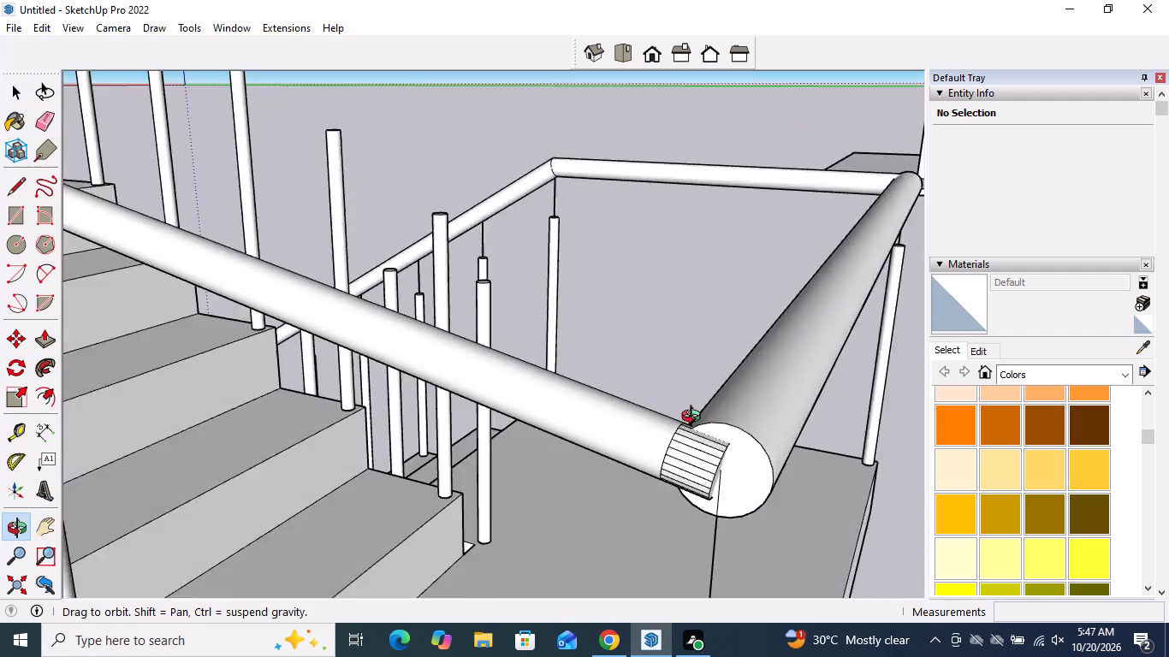
middle_drag(695, 418, 531, 472)
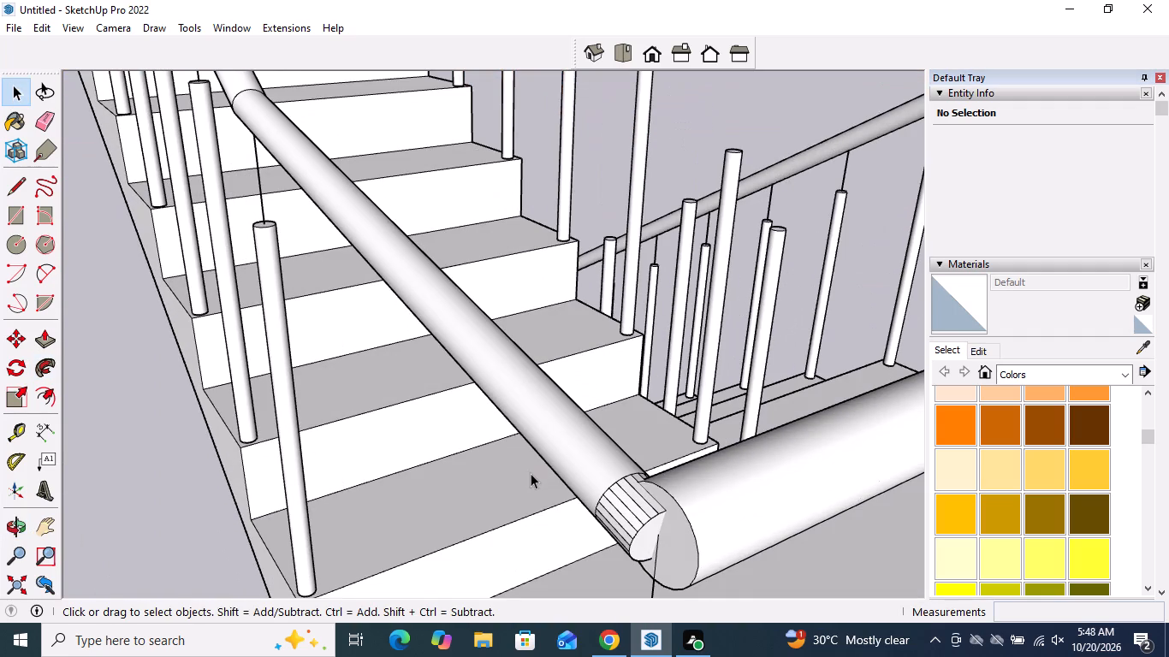
key(space)
scroll(811, 656, down, 4)
scroll(533, 369, down, 9)
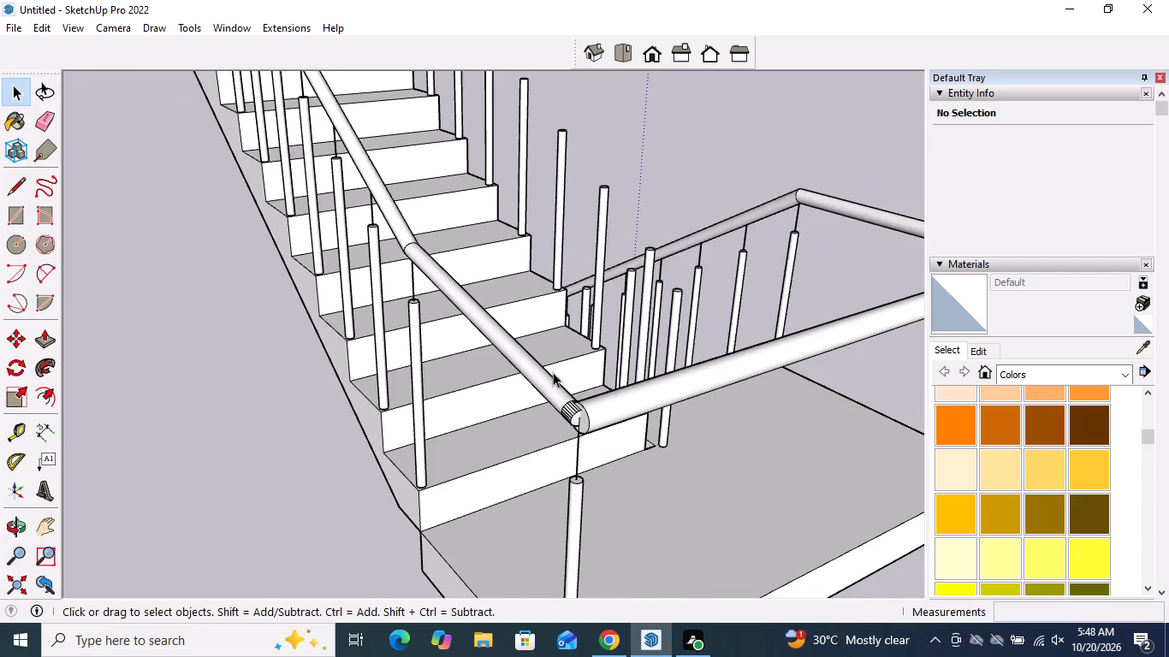
scroll(553, 372, down, 8)
middle_drag(594, 393, 790, 402)
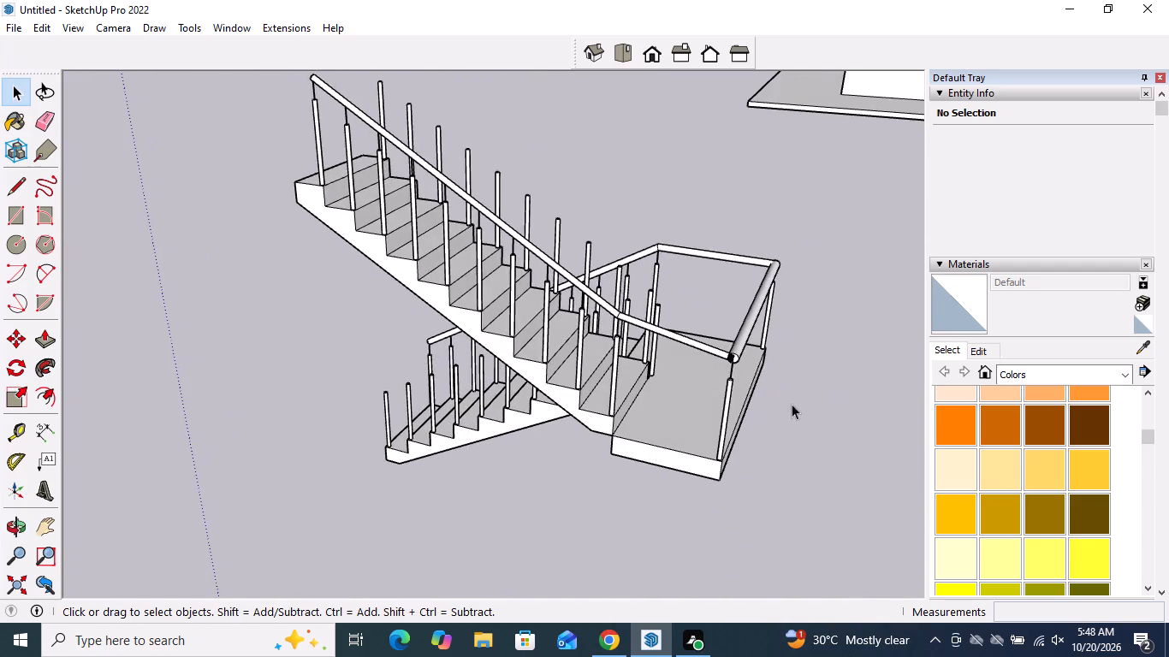
scroll(756, 417, down, 4)
scroll(667, 397, down, 3)
middle_drag(417, 321, 763, 368)
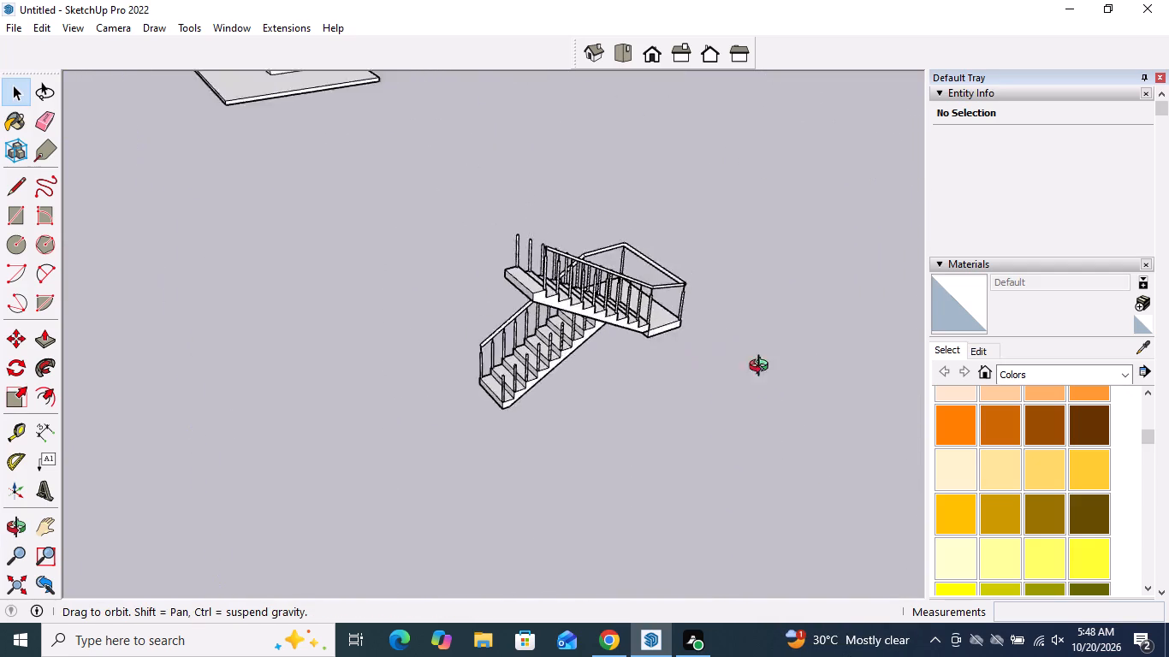
middle_drag(763, 368, 816, 372)
scroll(805, 370, down, 1)
middle_drag(398, 242, 916, 315)
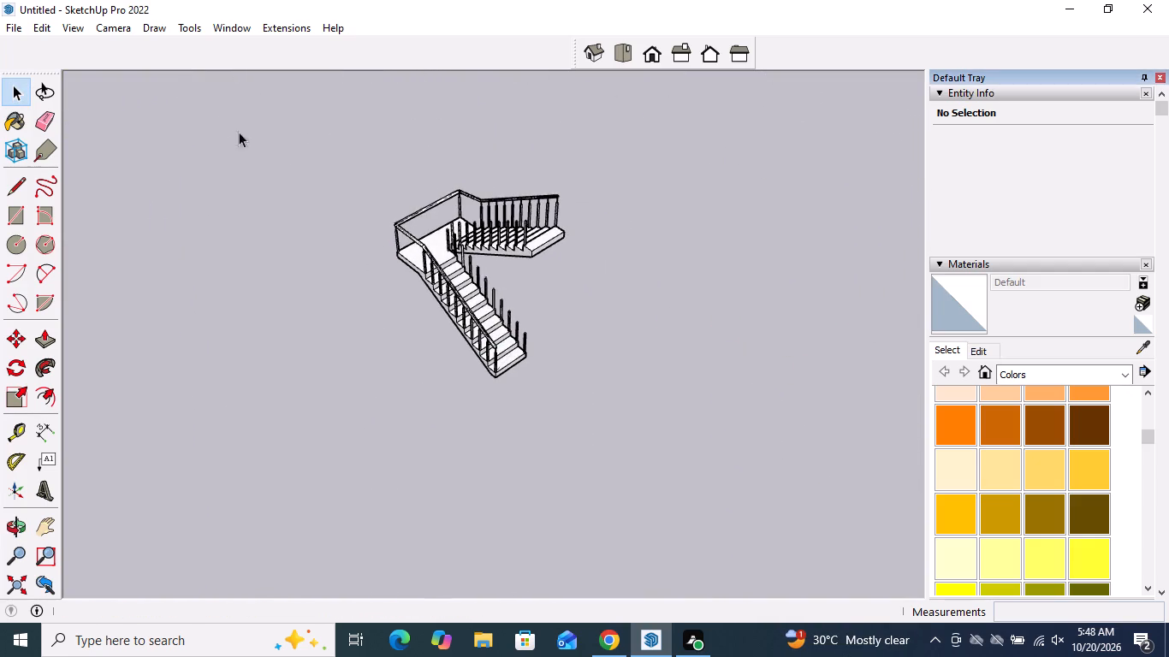
scroll(315, 149, up, 4)
scroll(426, 183, up, 3)
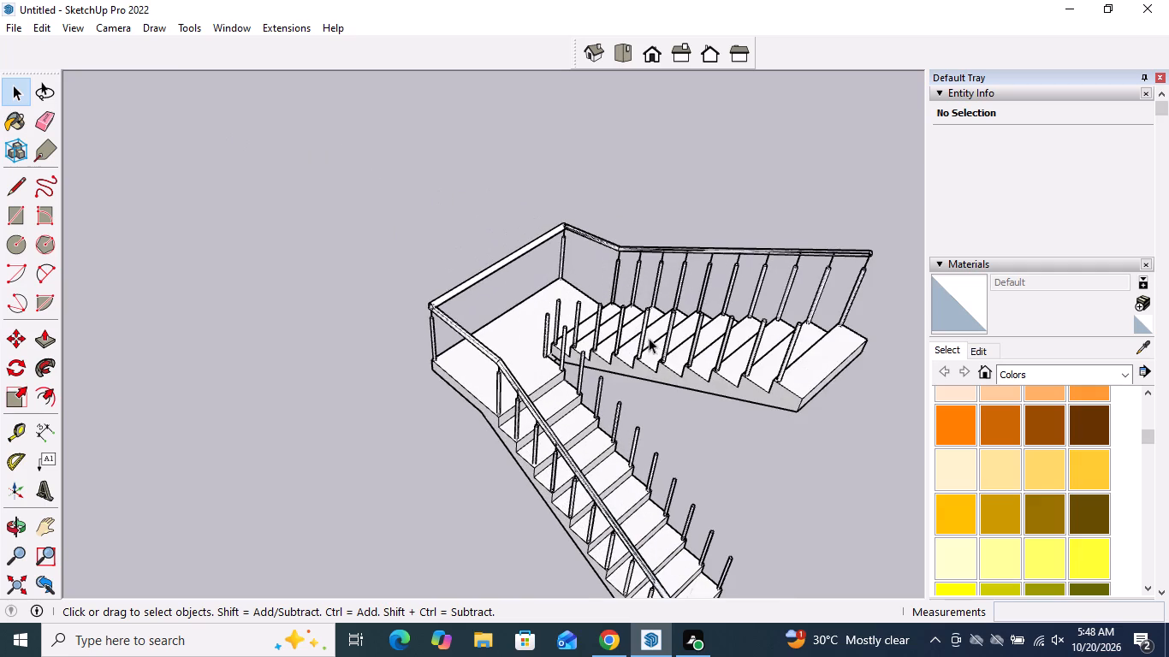
scroll(647, 338, up, 3)
middle_drag(596, 272, 591, 204)
scroll(583, 252, down, 3)
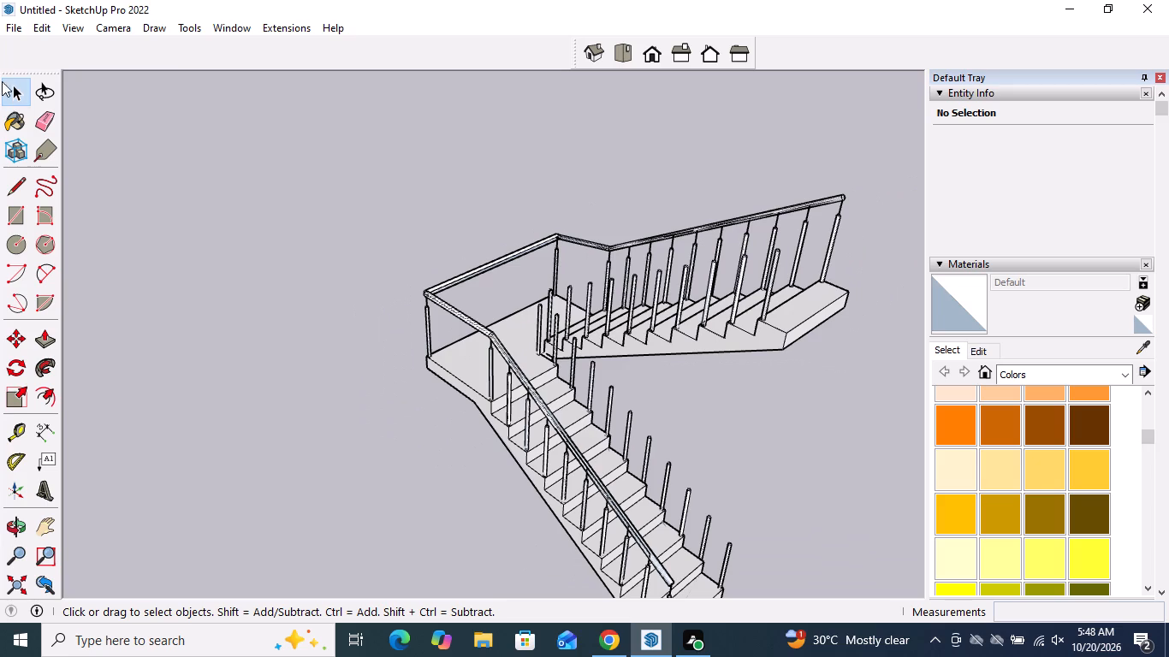
Draw a 6" vertical line up from the top centre of the lowest inner post on the lower flight.
click(21, 182)
scroll(757, 537, up, 1)
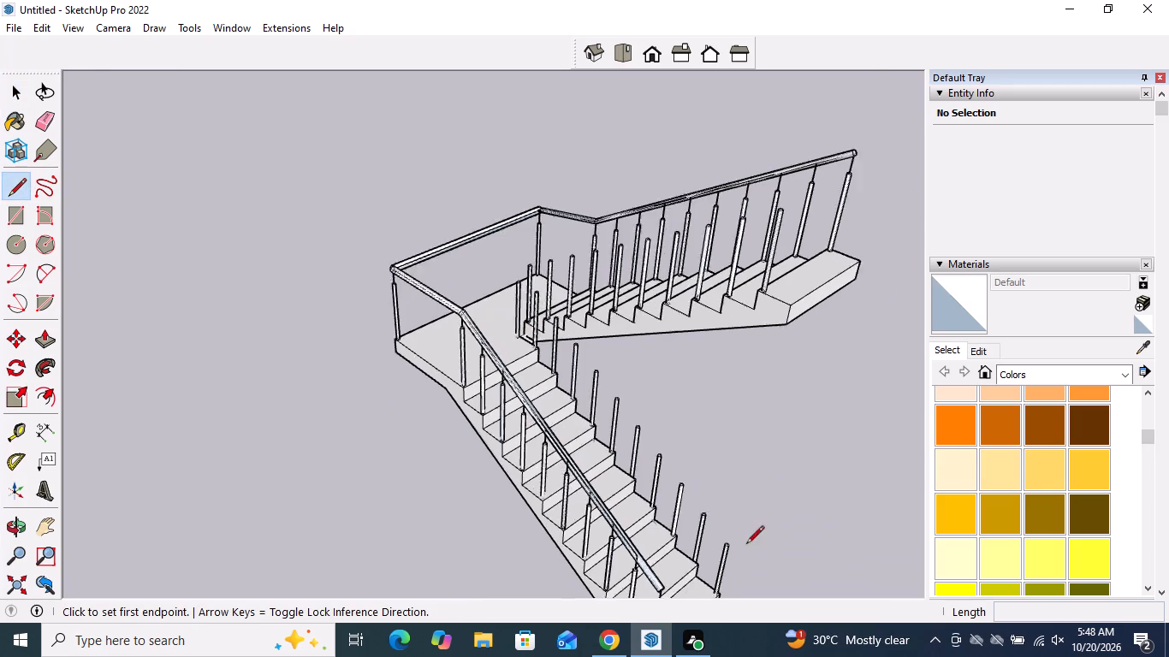
scroll(746, 545, up, 13)
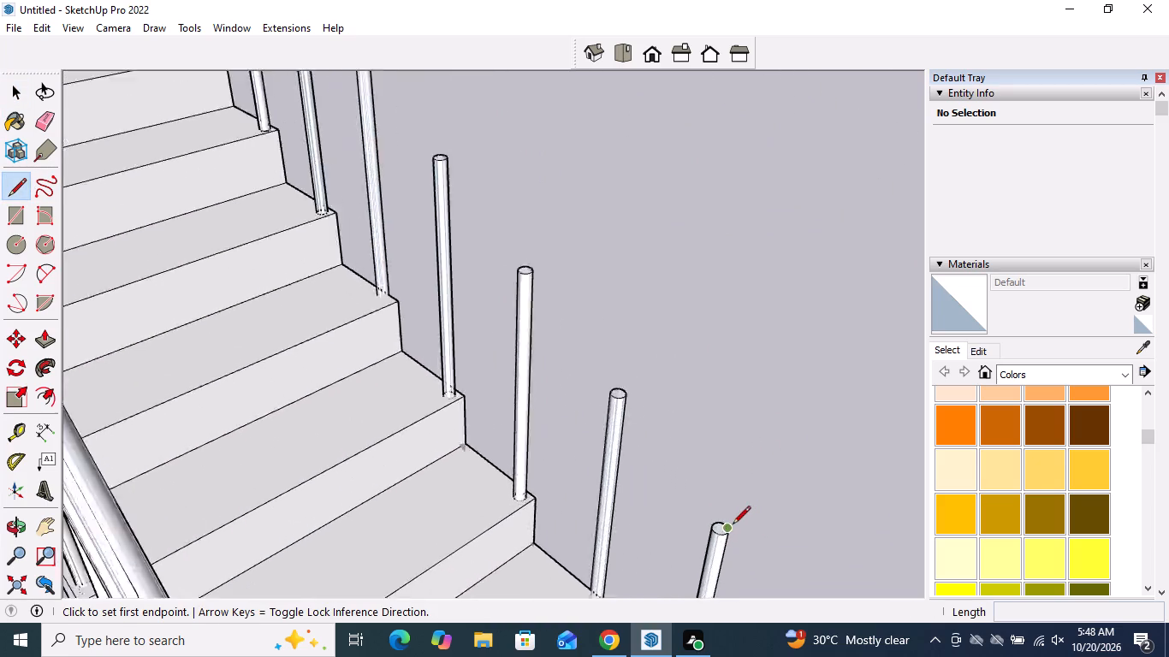
scroll(733, 525, up, 3)
click(714, 535)
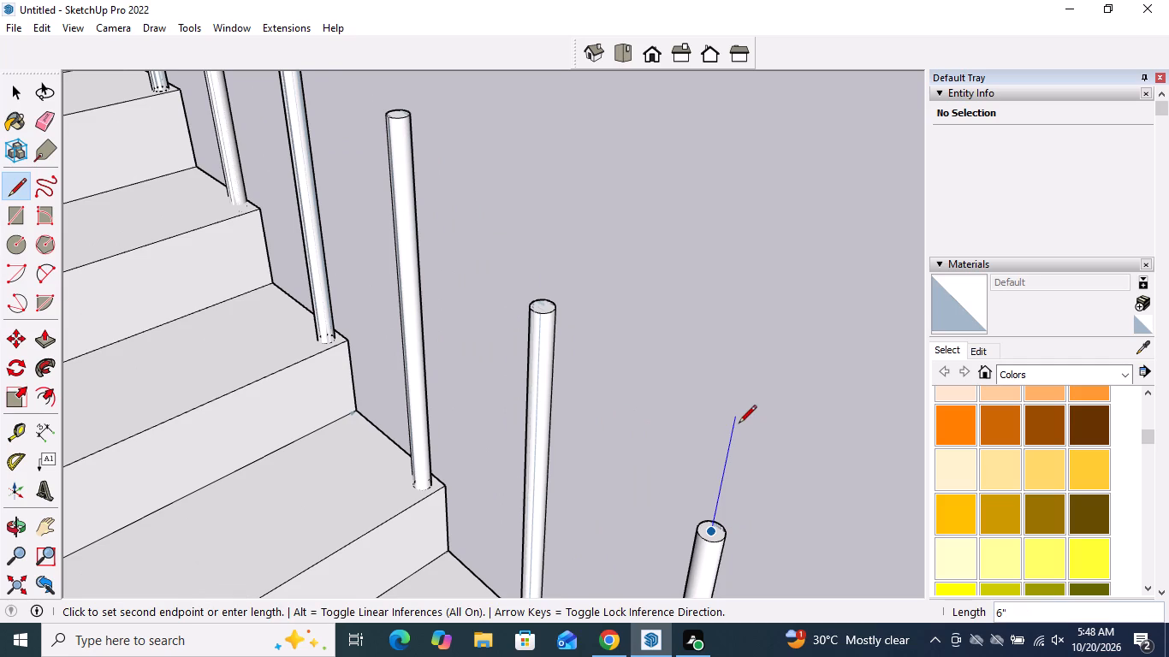
key(6)
key(shift+quotedbl)
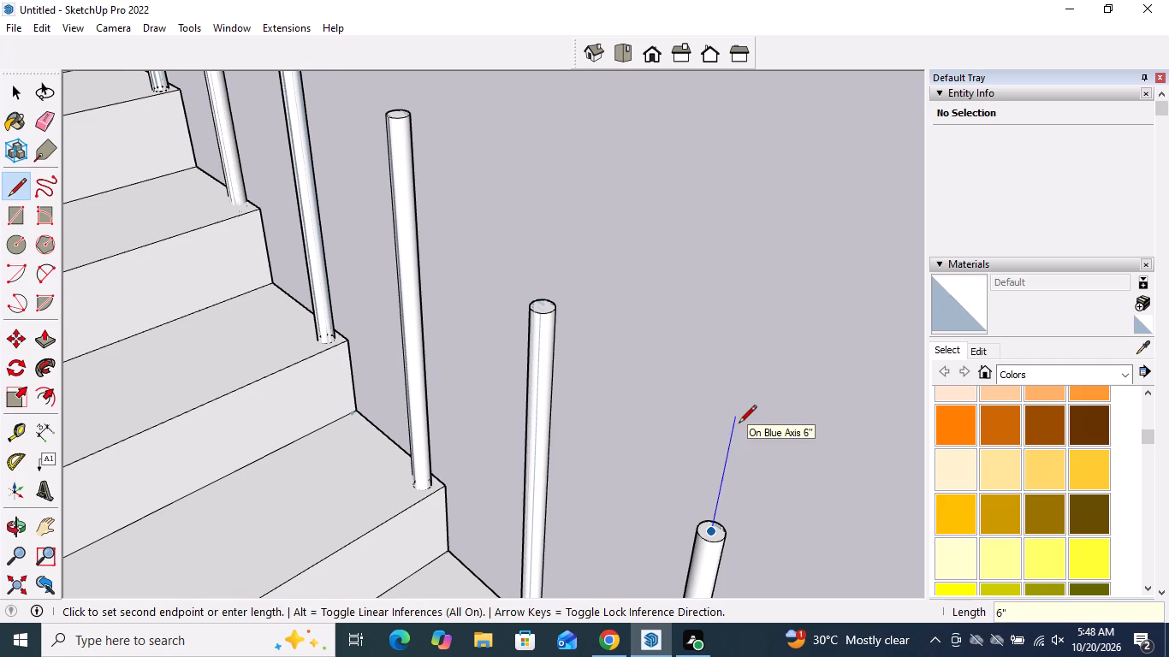
key(Return)
key(space)
Copy the 6" line from step corner to step corner, about 11 11/16" apart, and array it *9 up the inner posts.
click(729, 450)
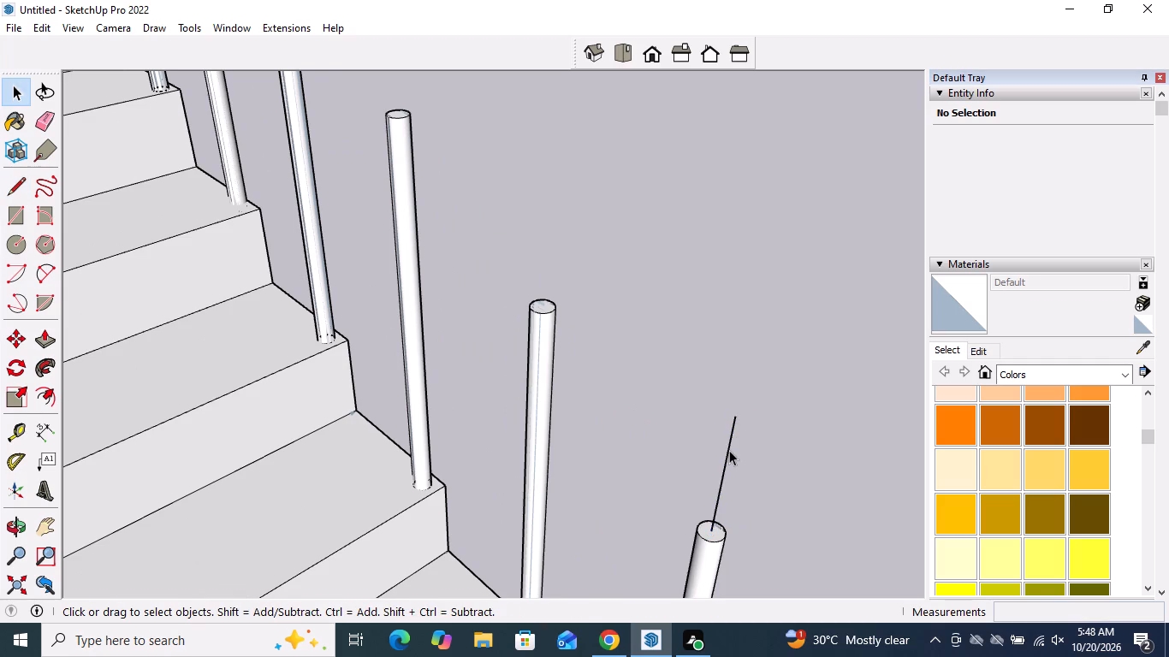
click(13, 340)
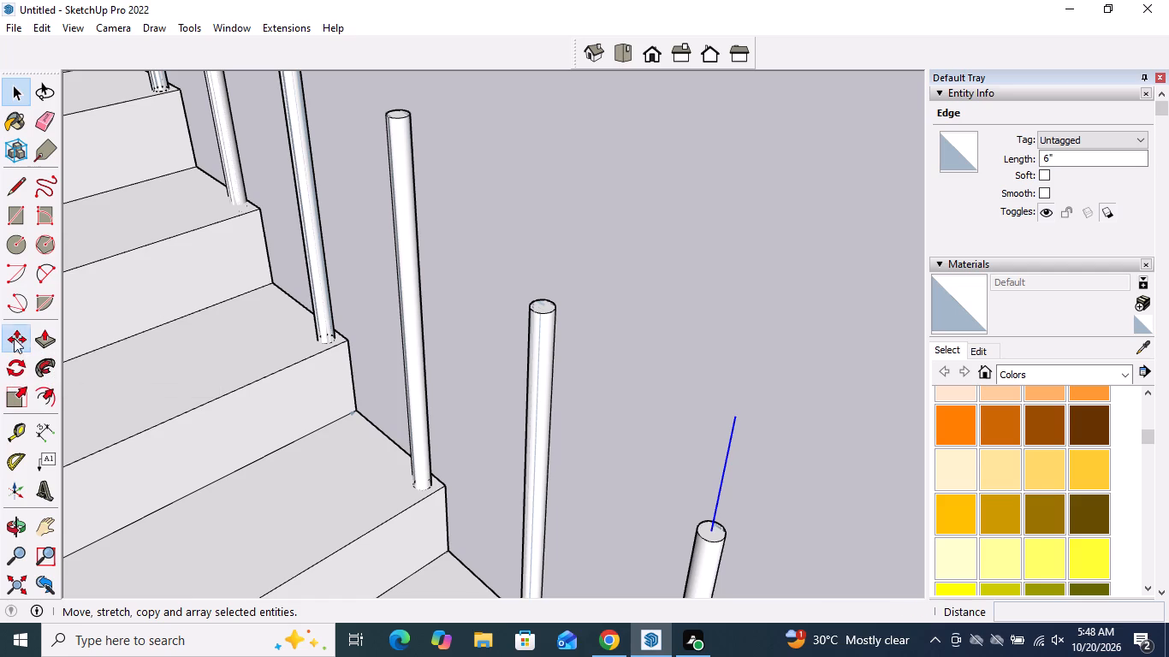
scroll(703, 281, down, 7)
scroll(689, 448, up, 3)
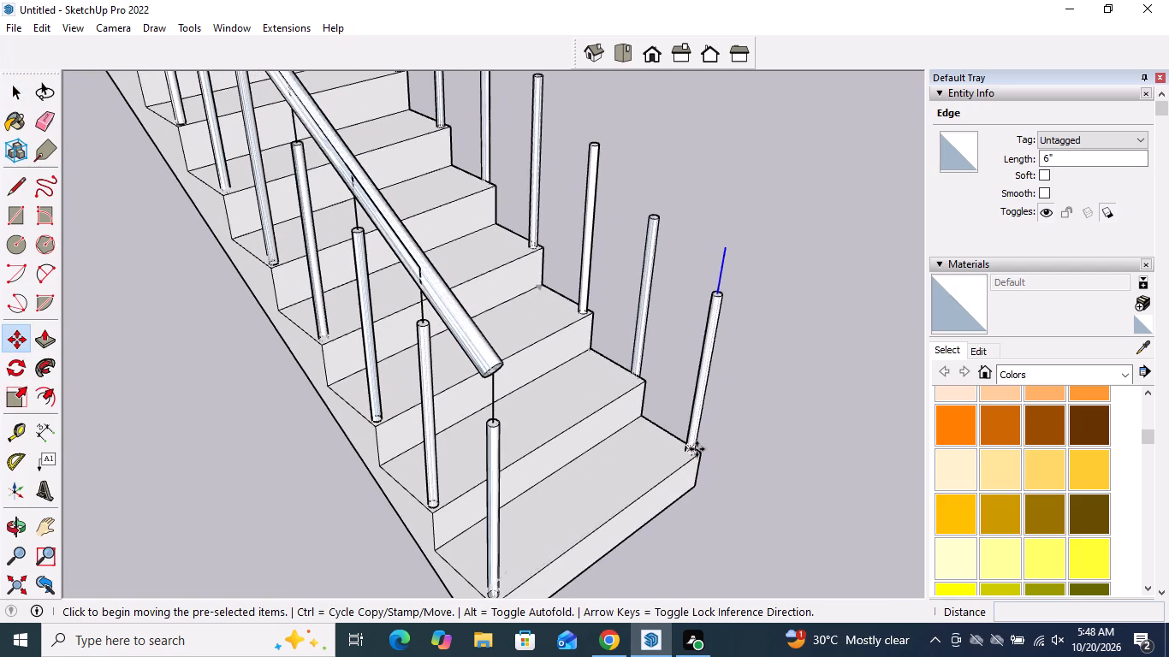
click(701, 456)
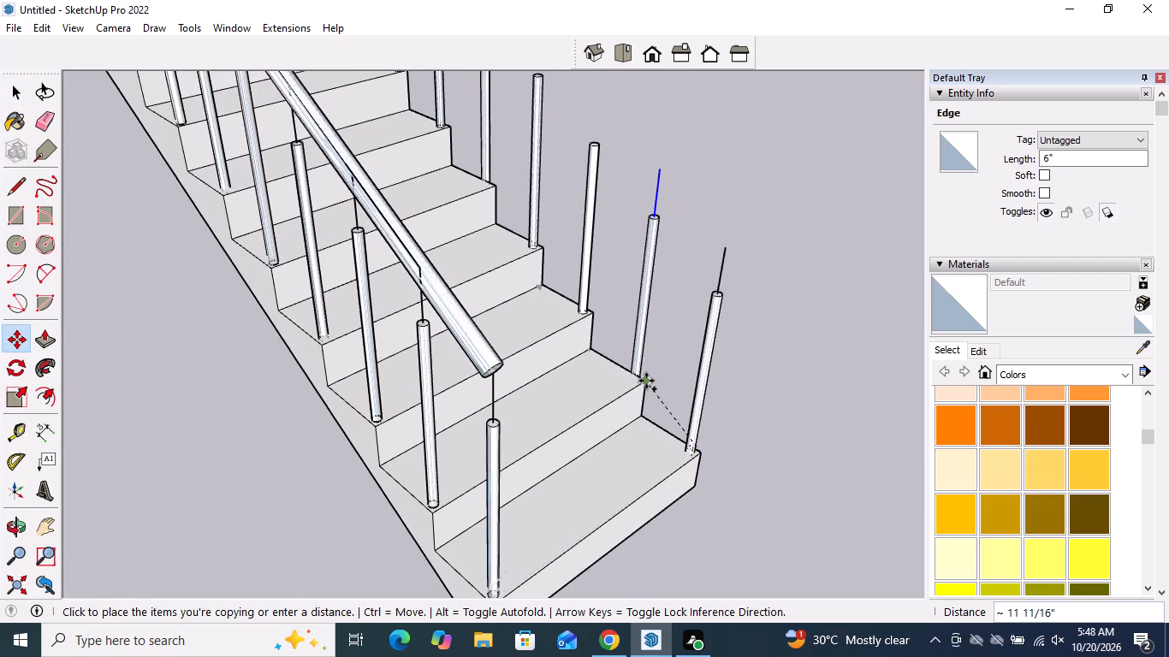
click(645, 381)
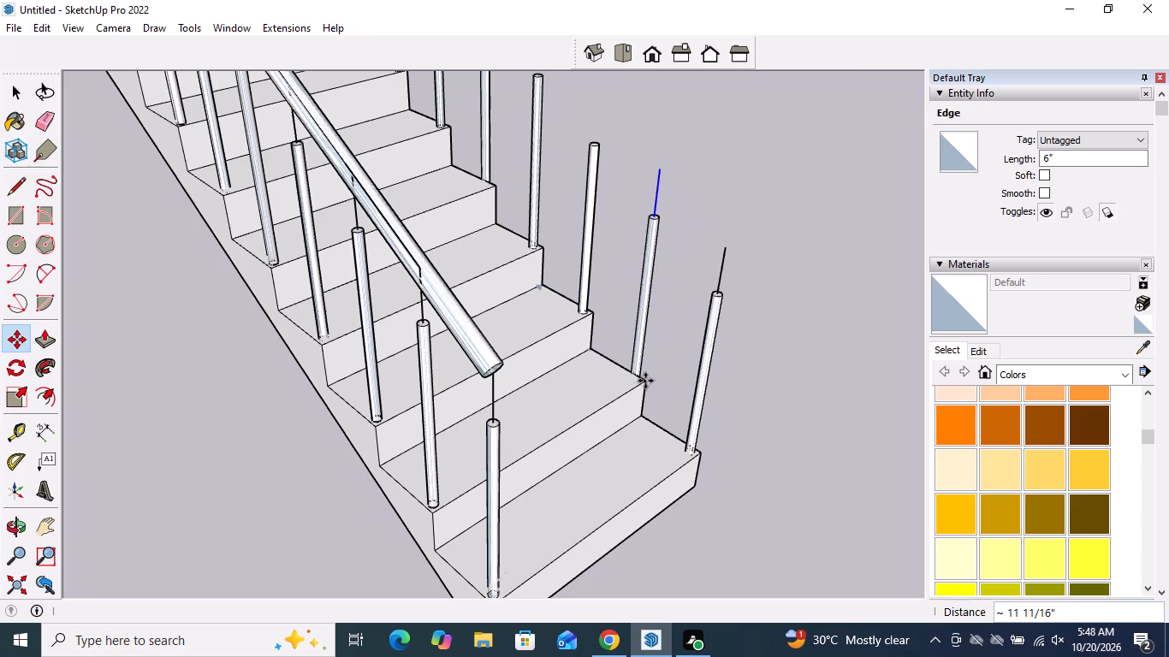
text(*9)
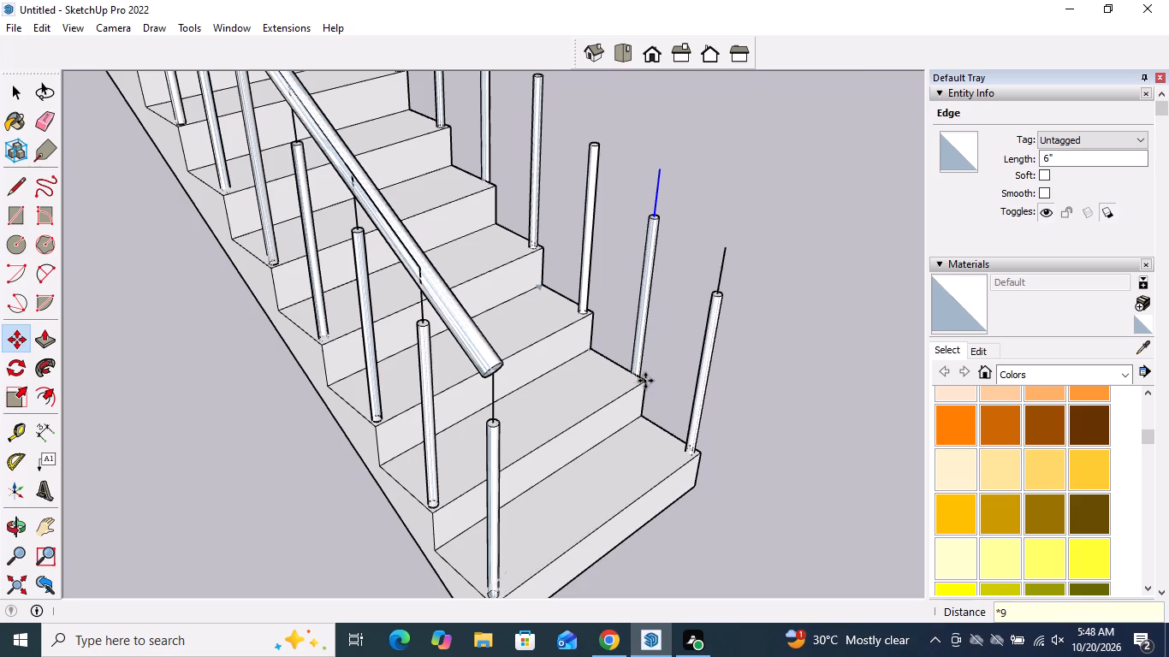
key(Return)
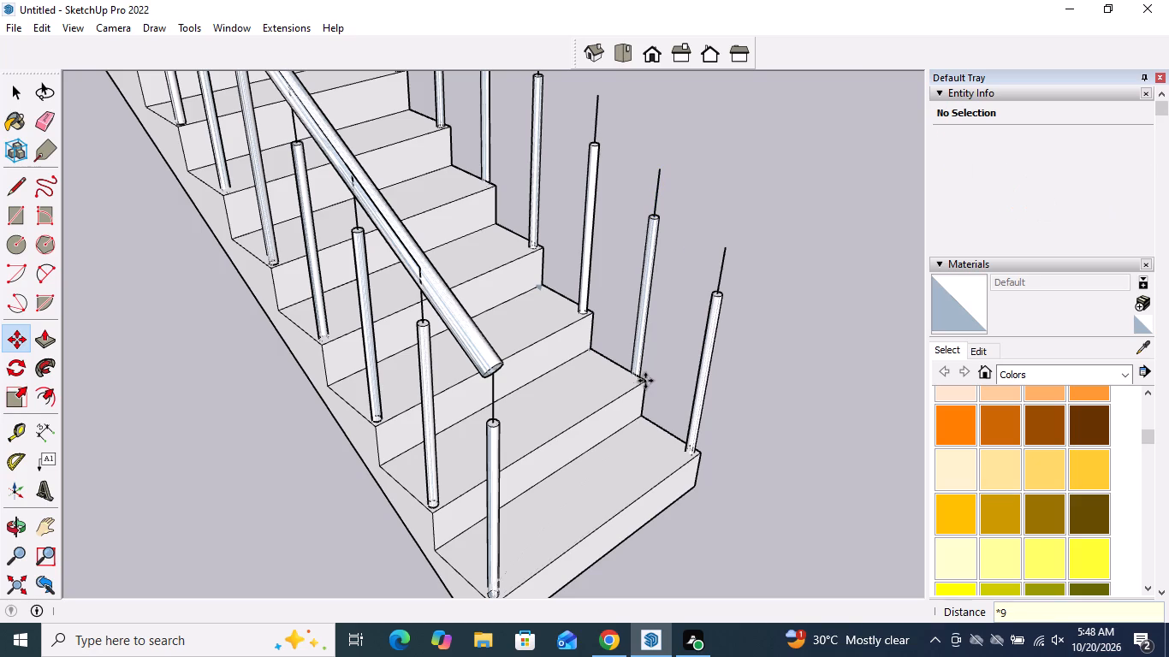
key(space)
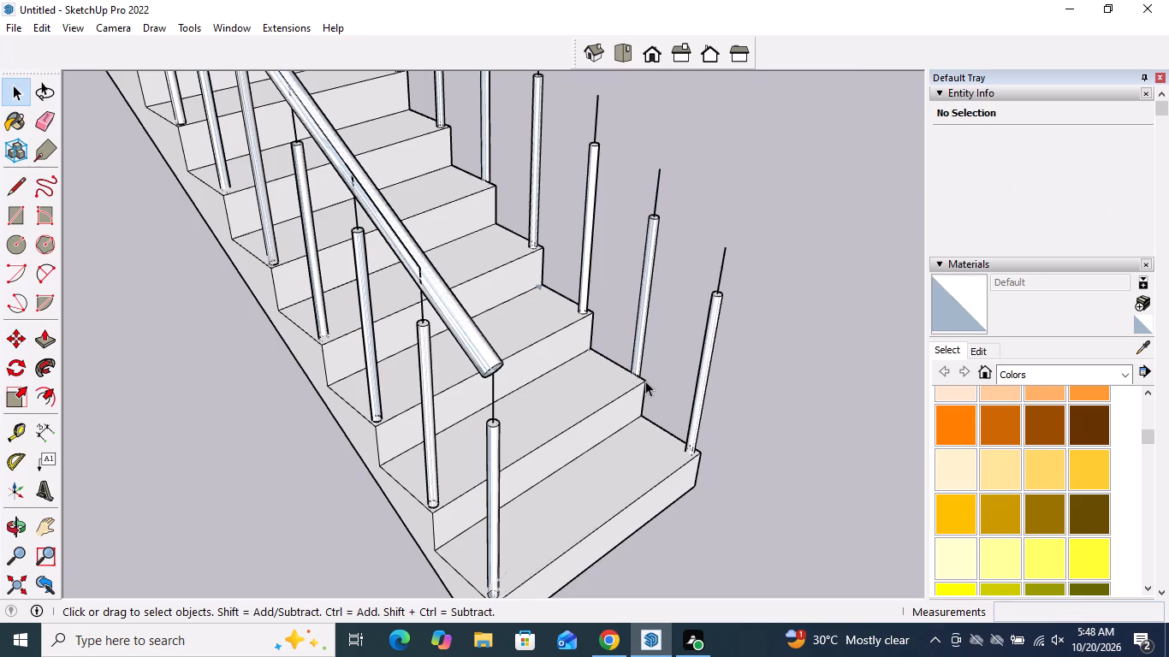
Copy the 6" line from the lower flight's uppermost inner post to the adjacent landing post's top centre, about 9 7/16" away.
scroll(652, 380, down, 10)
scroll(519, 133, up, 4)
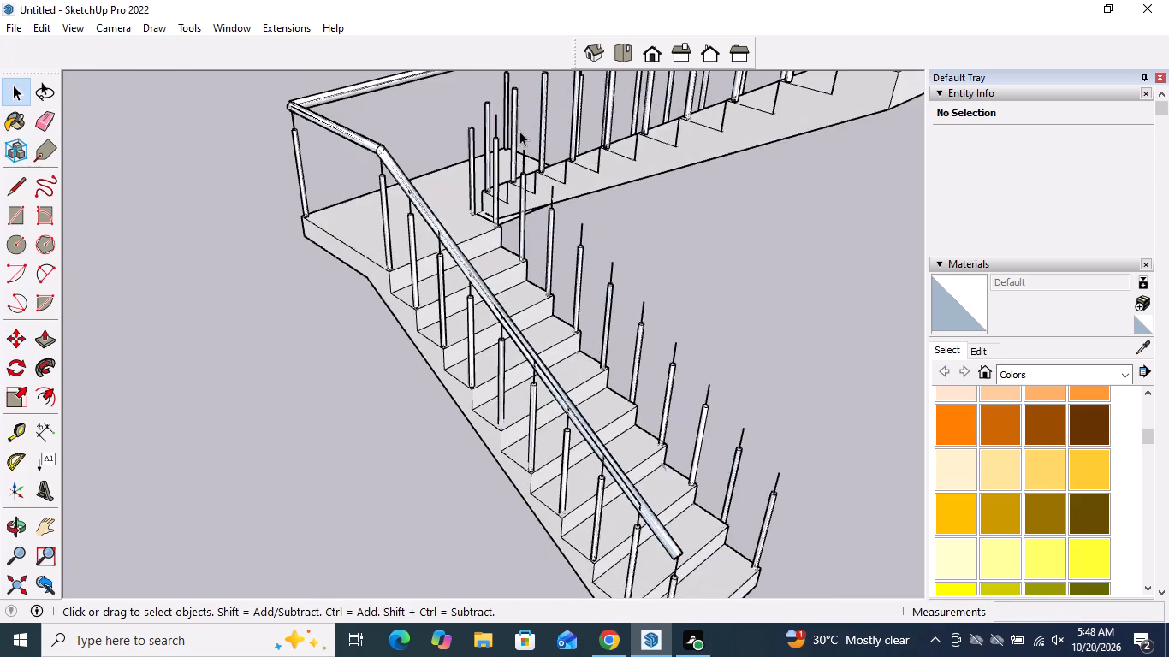
scroll(519, 131, up, 4)
middle_drag(573, 221, 766, 305)
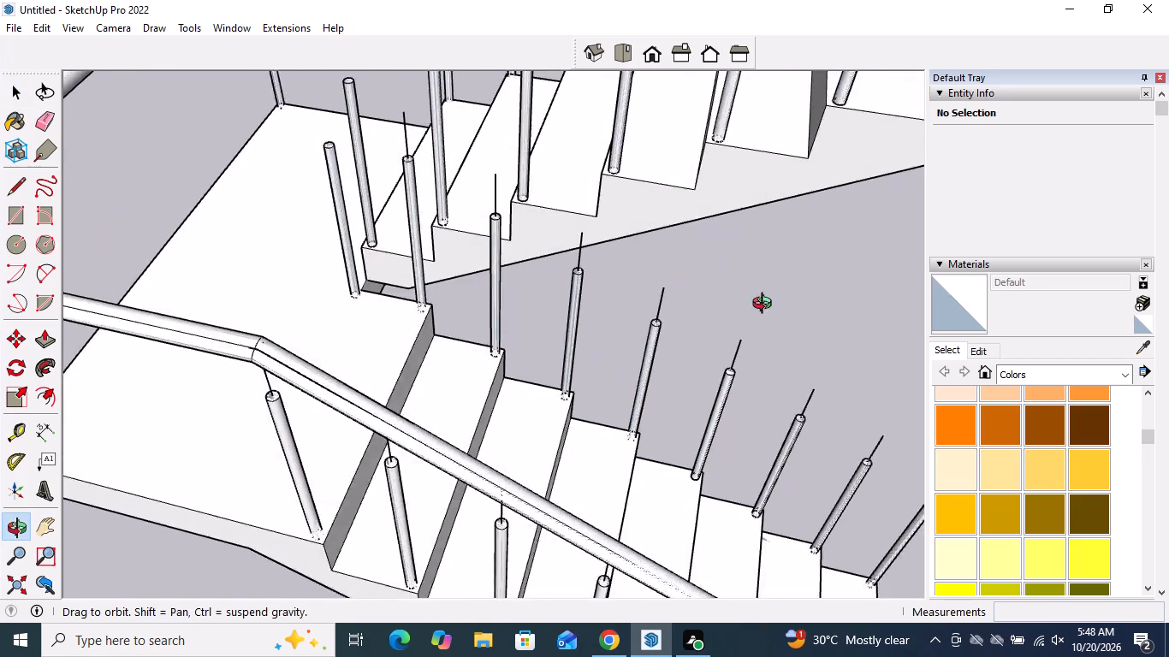
middle_drag(766, 305, 772, 305)
scroll(686, 331, down, 5)
scroll(525, 236, up, 7)
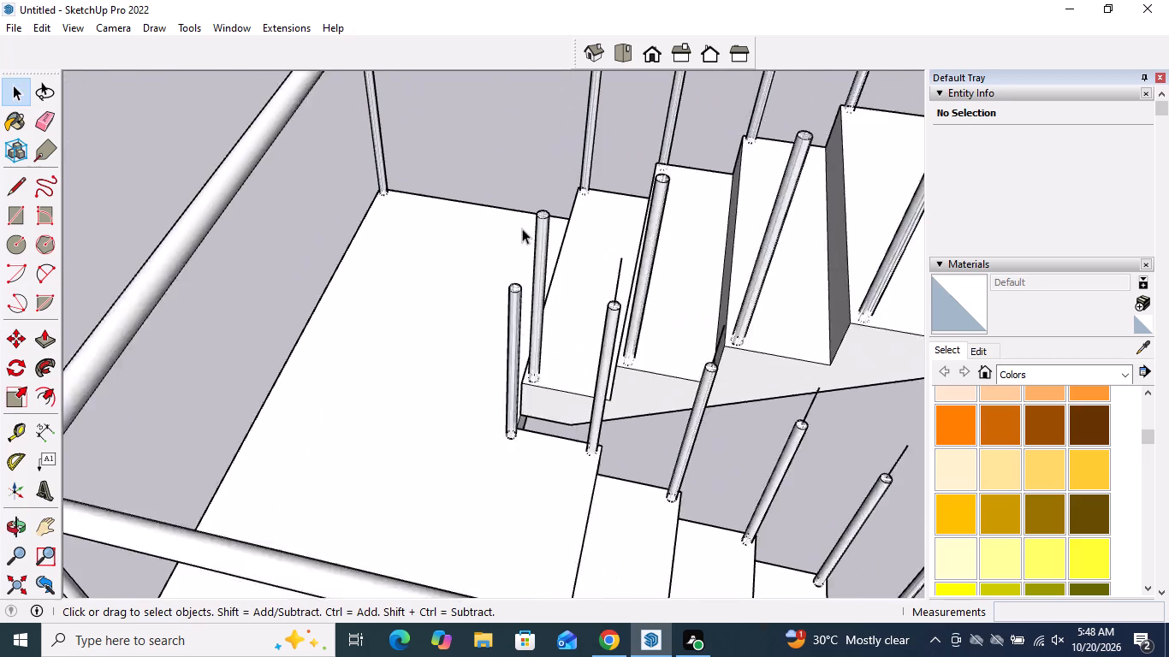
scroll(522, 228, up, 2)
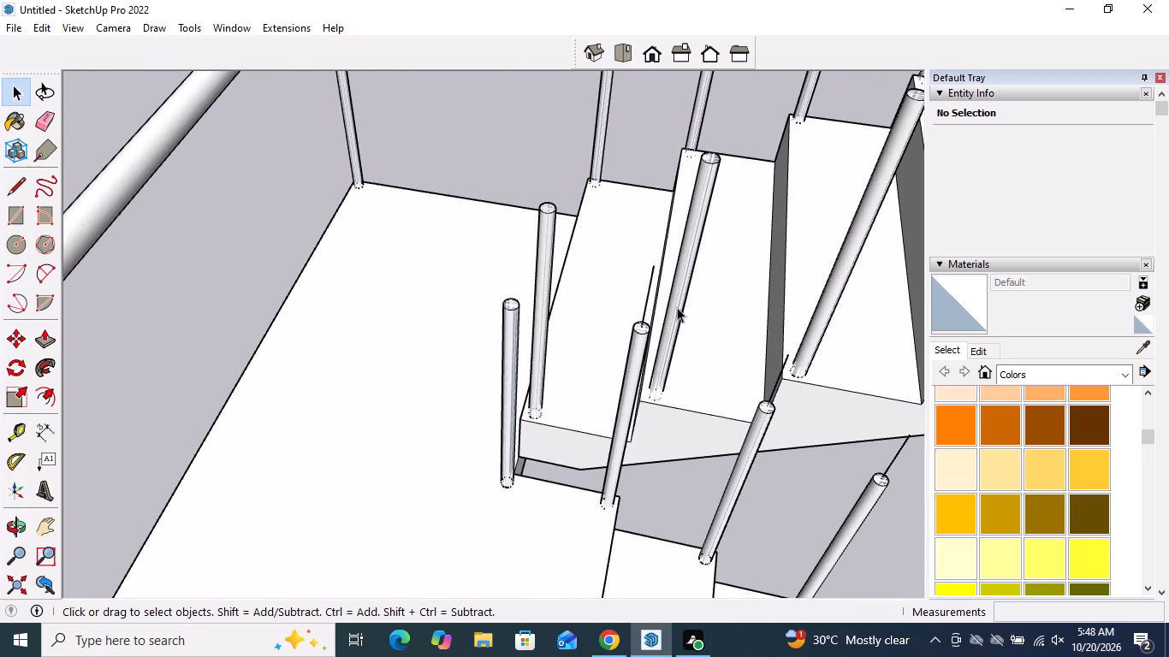
click(646, 296)
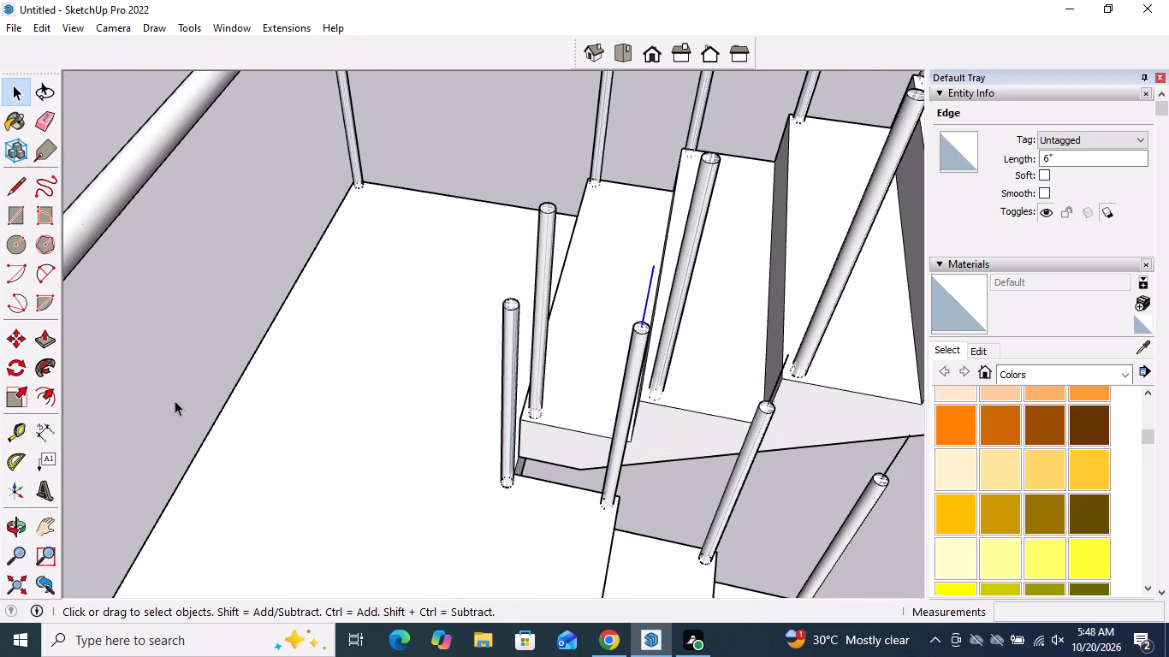
click(9, 329)
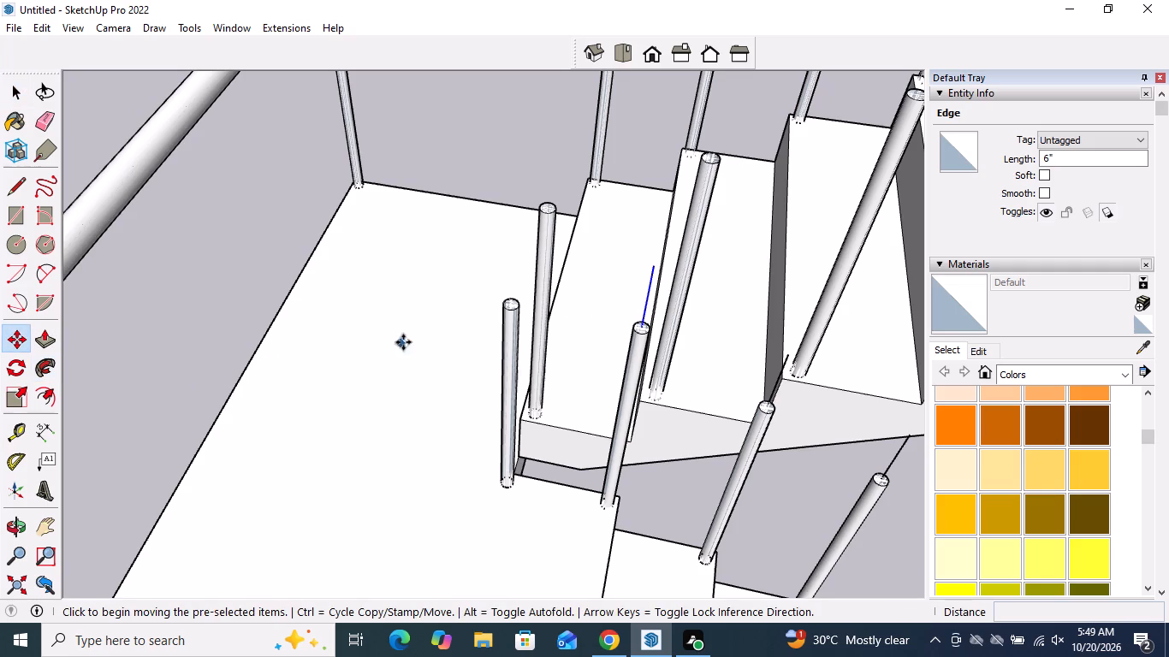
scroll(506, 283, up, 4)
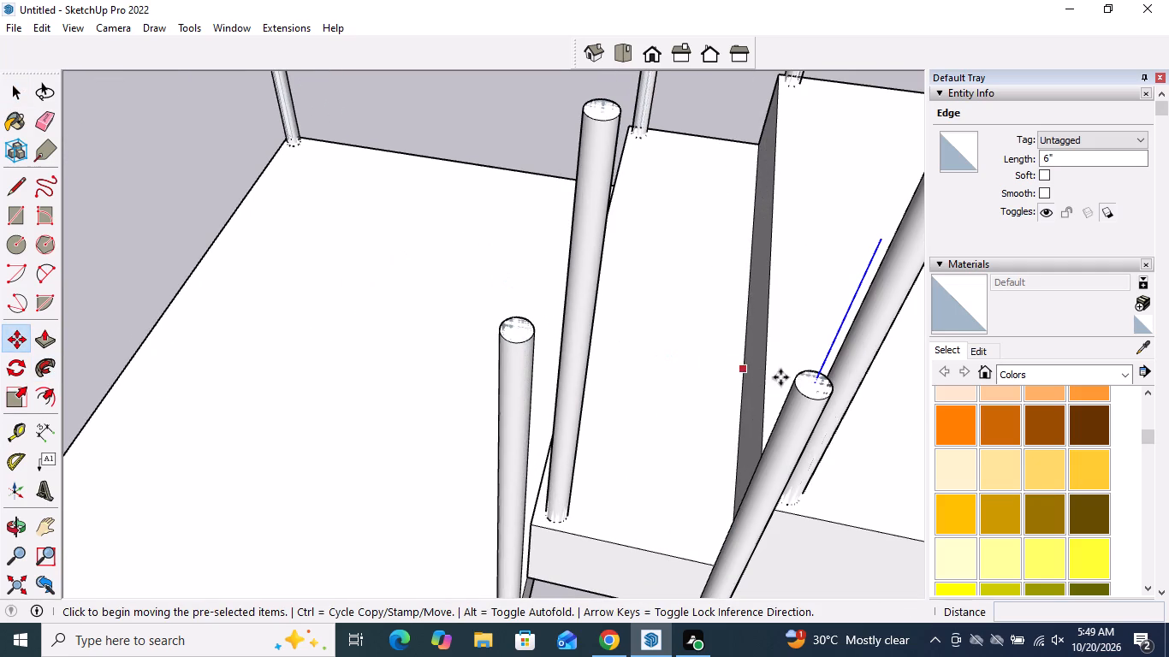
click(813, 385)
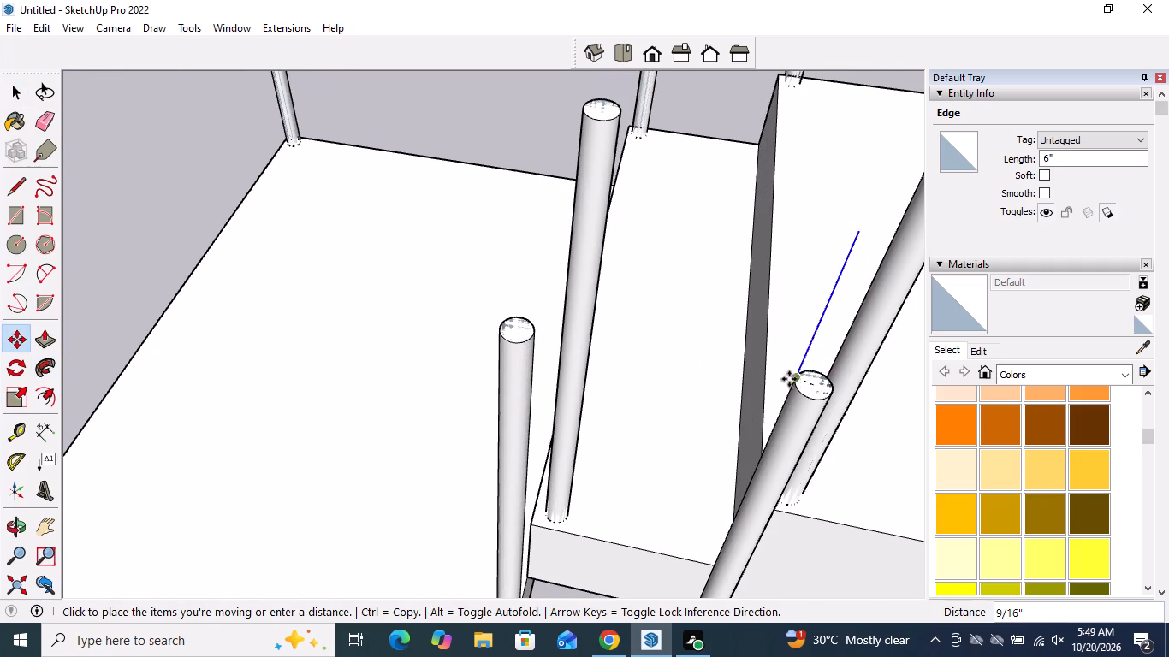
click(515, 327)
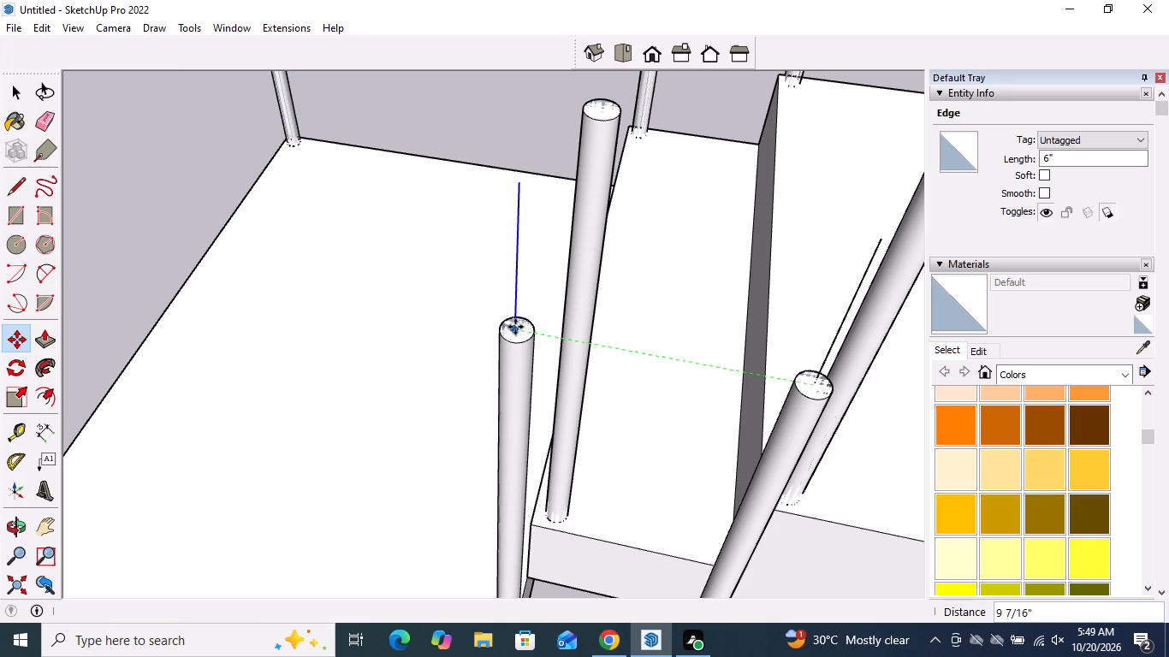
key(space)
Draw a 6" vertical line up from the top centre of the lowest inner post on the upper flight.
scroll(639, 387, down, 4)
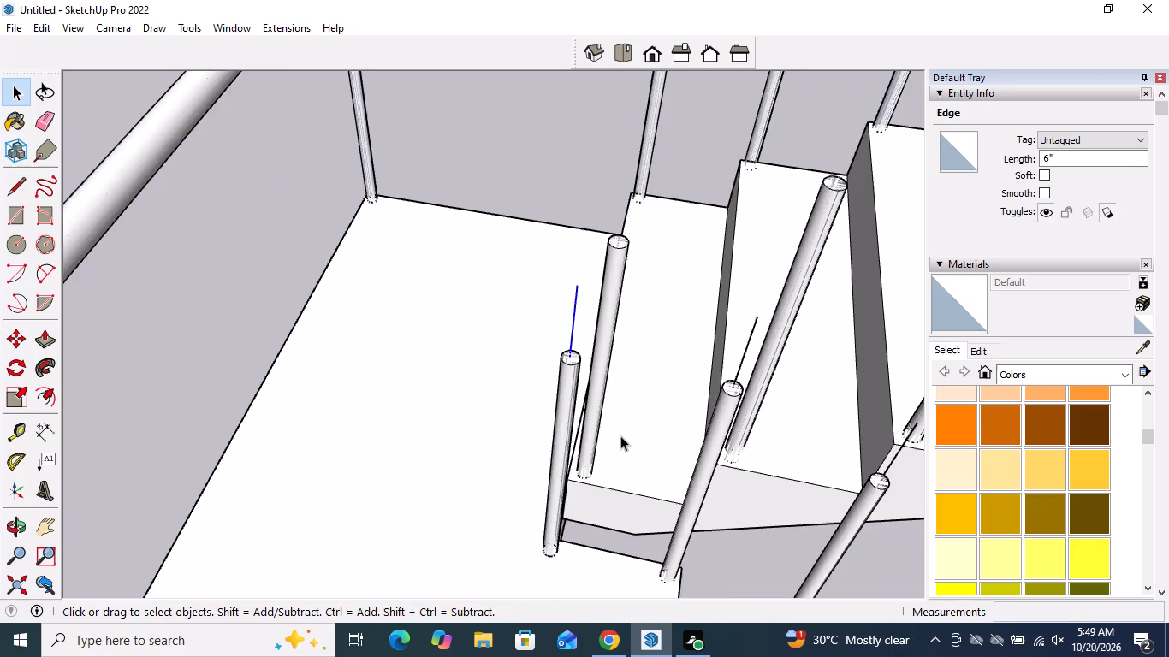
scroll(620, 435, down, 13)
middle_drag(649, 437, 835, 456)
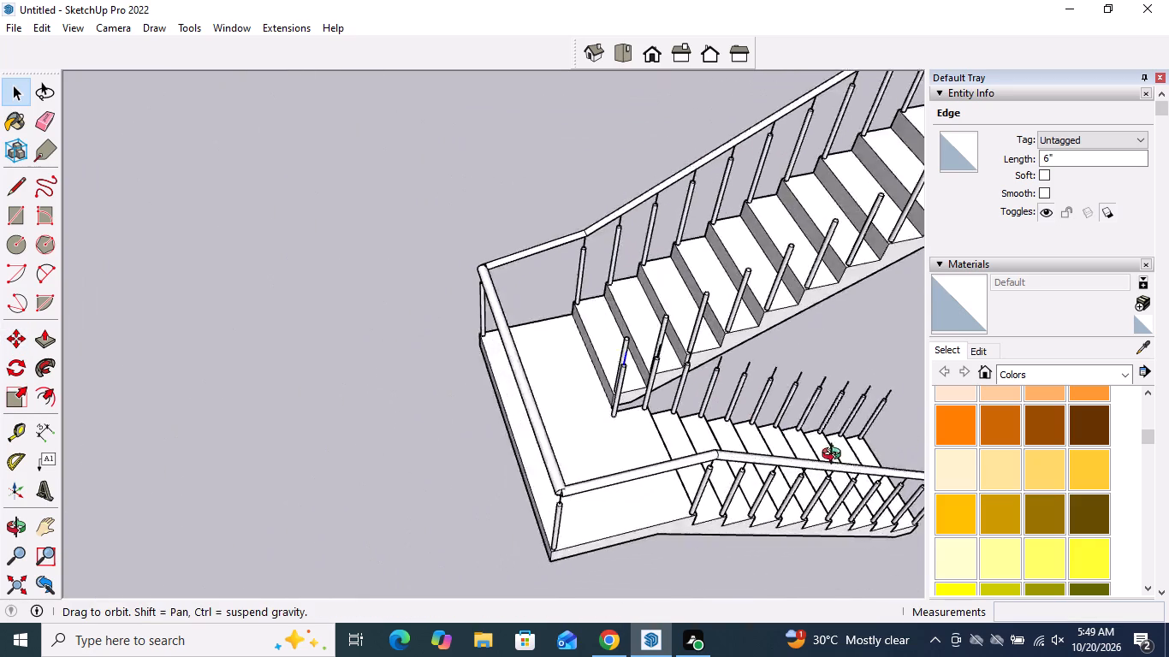
middle_drag(835, 456, 906, 474)
scroll(723, 471, down, 8)
click(512, 449)
middle_drag(631, 399, 865, 421)
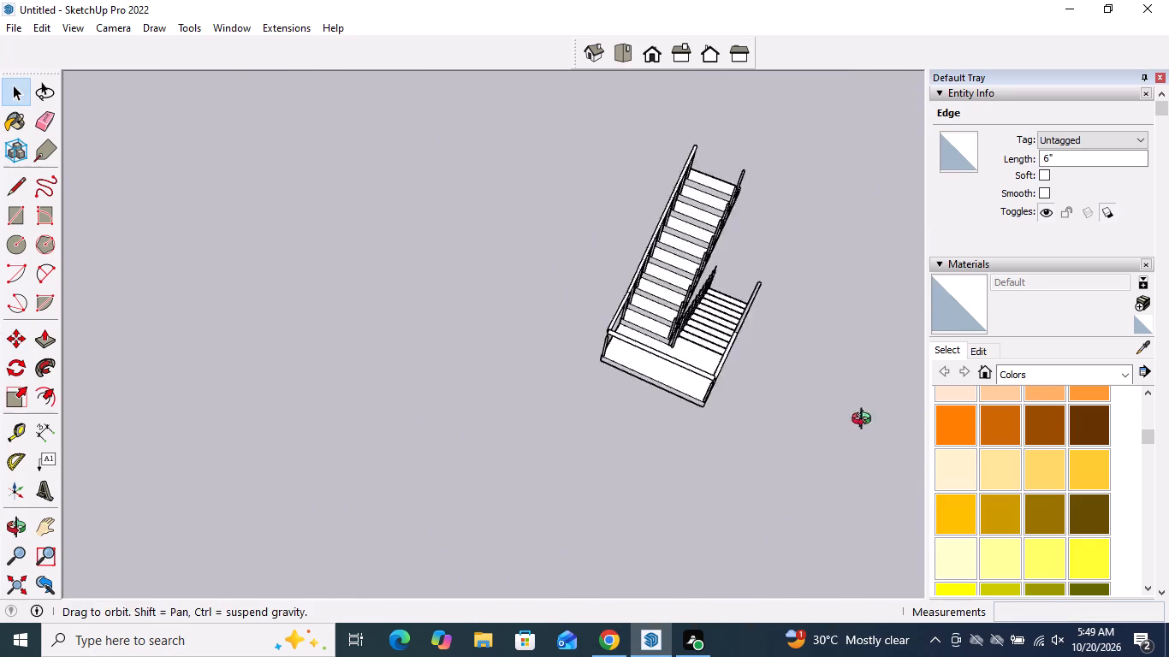
middle_drag(865, 421, 1168, 401)
scroll(659, 413, down, 5)
scroll(612, 248, up, 5)
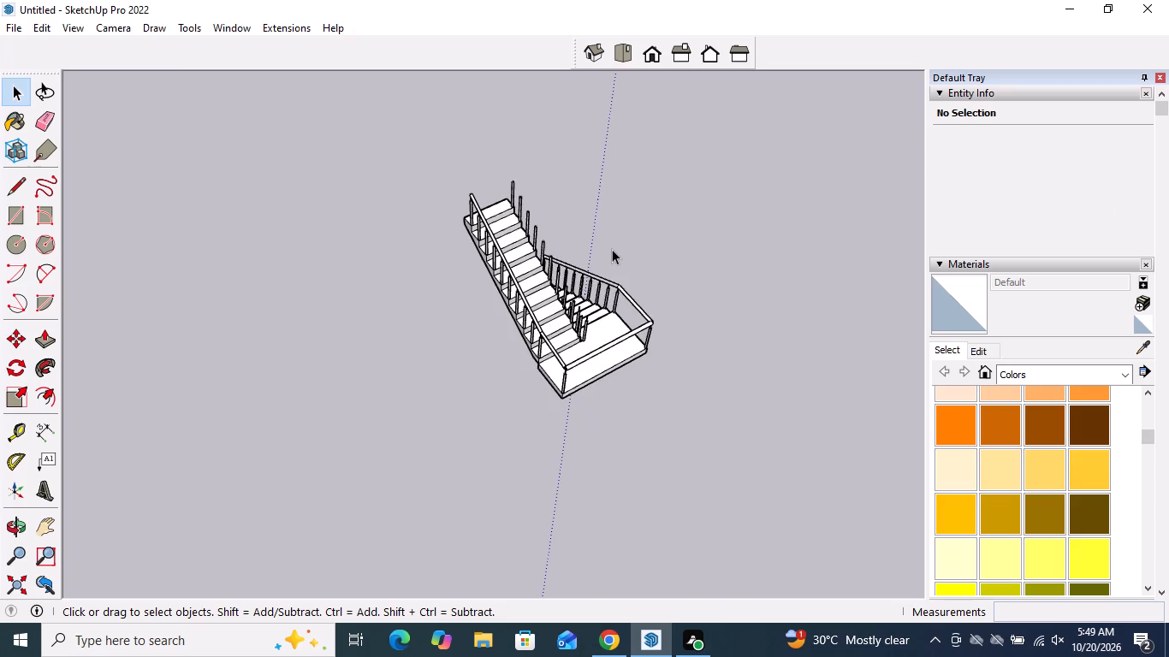
scroll(584, 281, up, 3)
scroll(493, 319, up, 1)
middle_drag(471, 368, 685, 364)
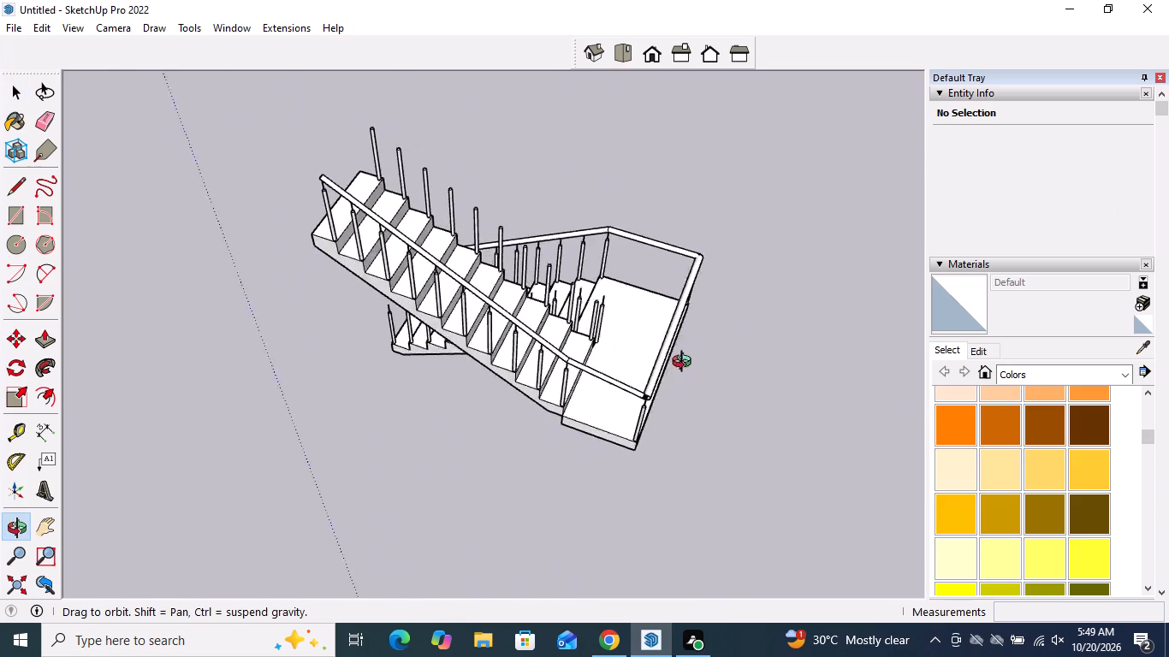
middle_drag(685, 364, 686, 364)
scroll(584, 278, up, 6)
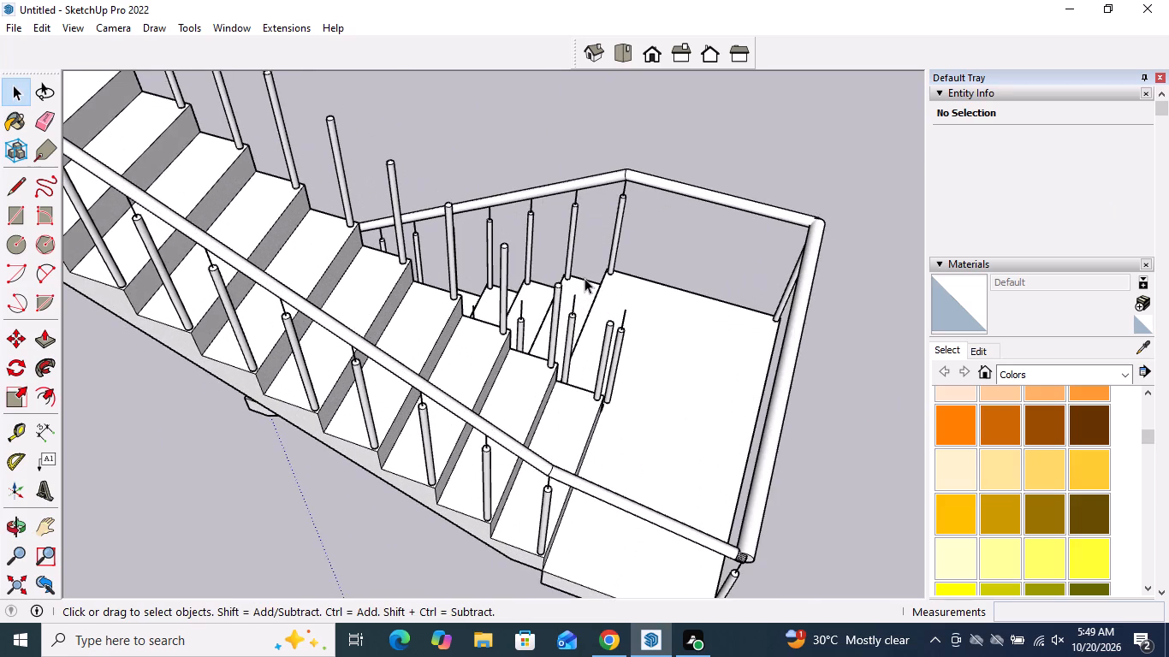
scroll(614, 337, up, 3)
middle_drag(632, 328, 659, 432)
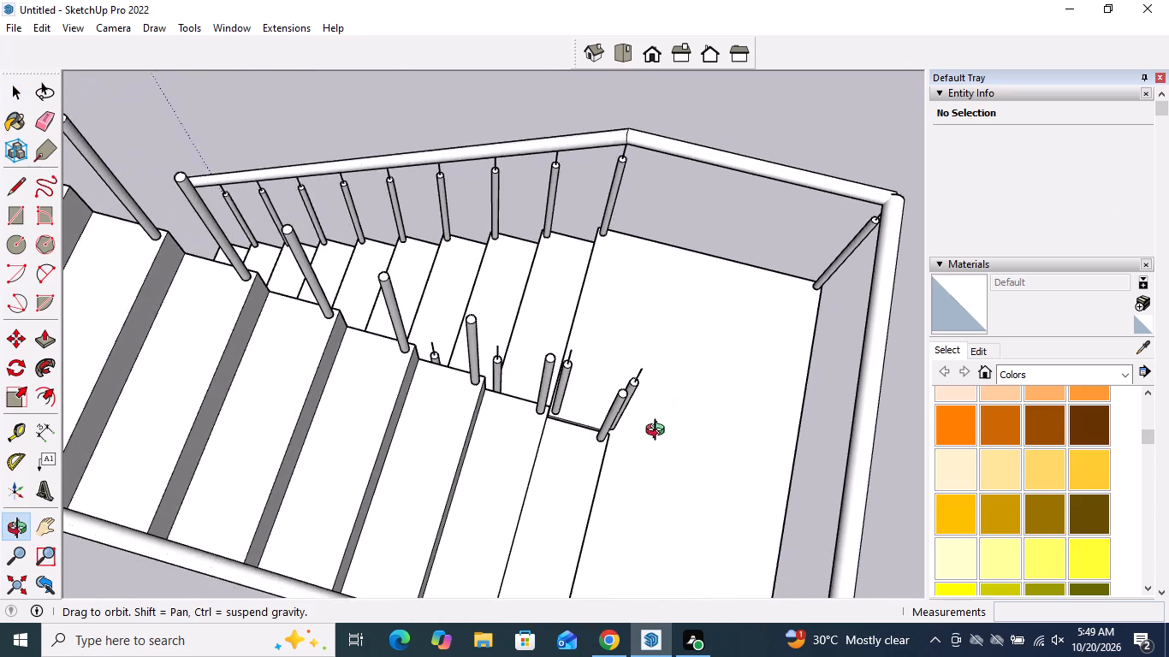
middle_drag(659, 432, 650, 441)
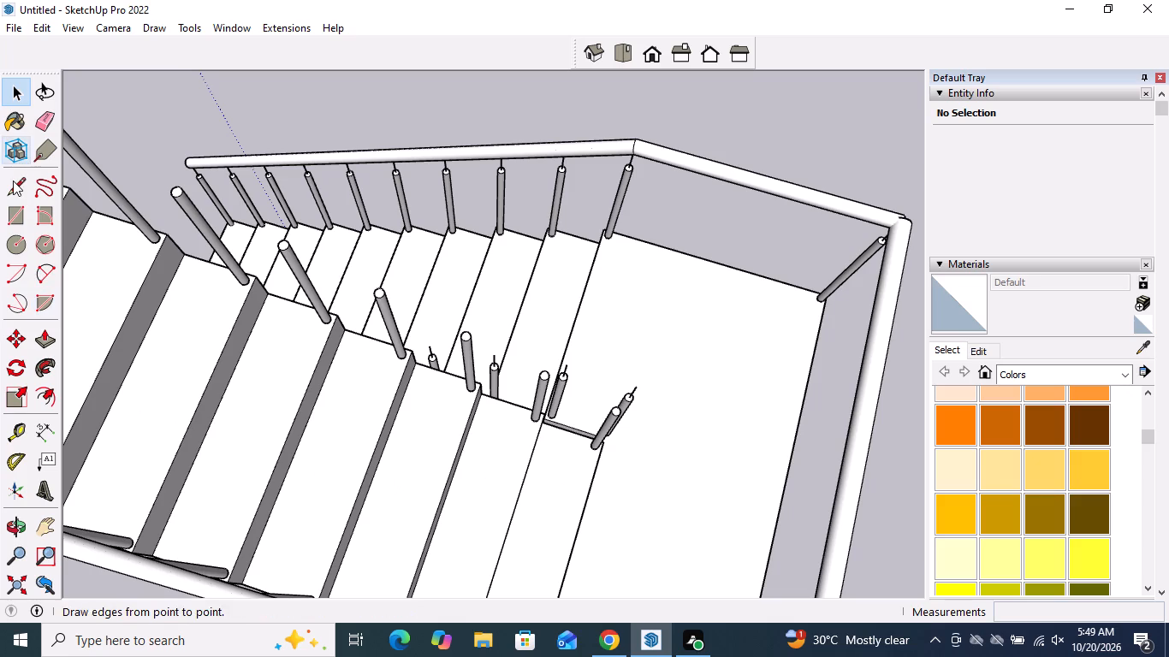
click(13, 181)
scroll(624, 414, up, 3)
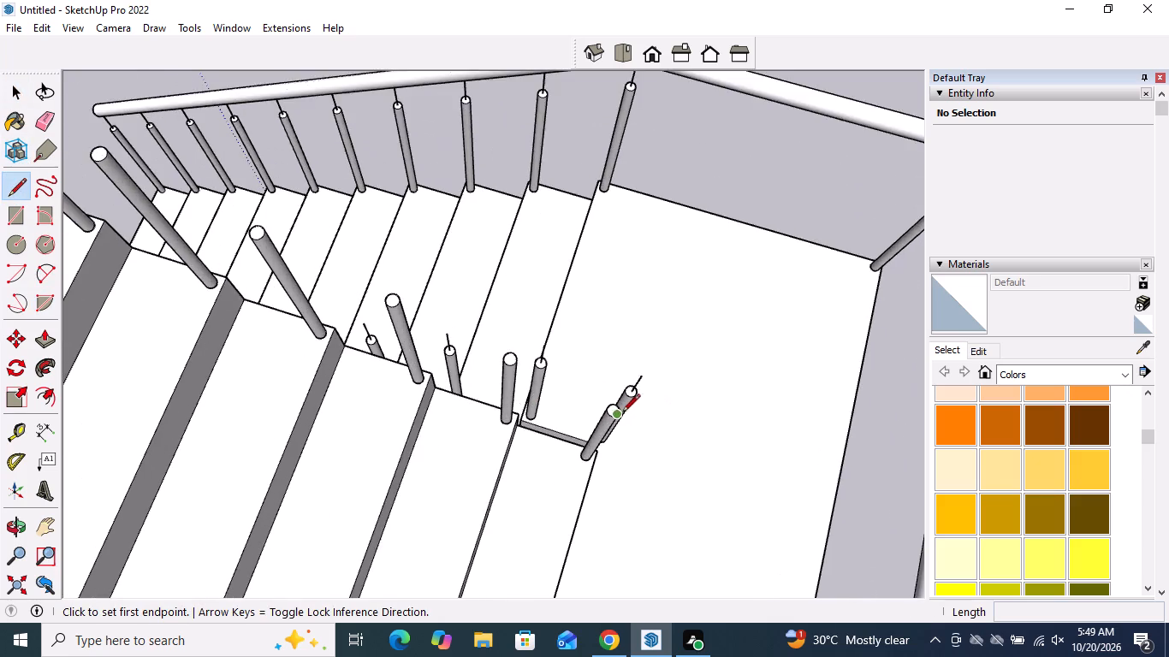
scroll(622, 413, up, 5)
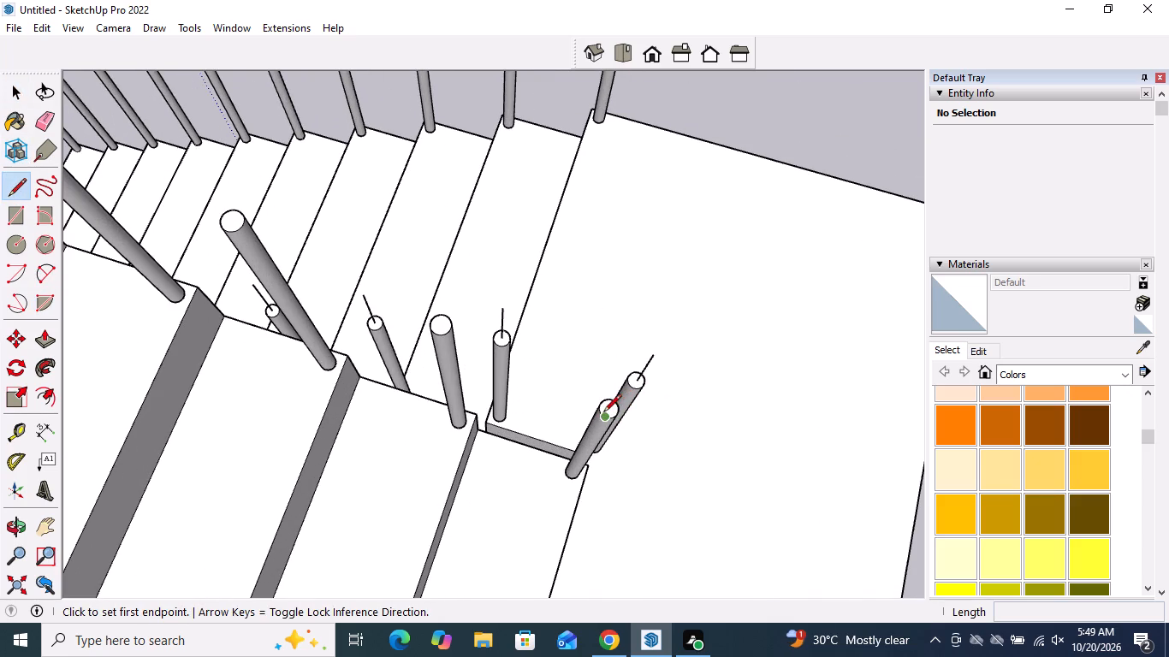
scroll(608, 413, up, 3)
click(609, 409)
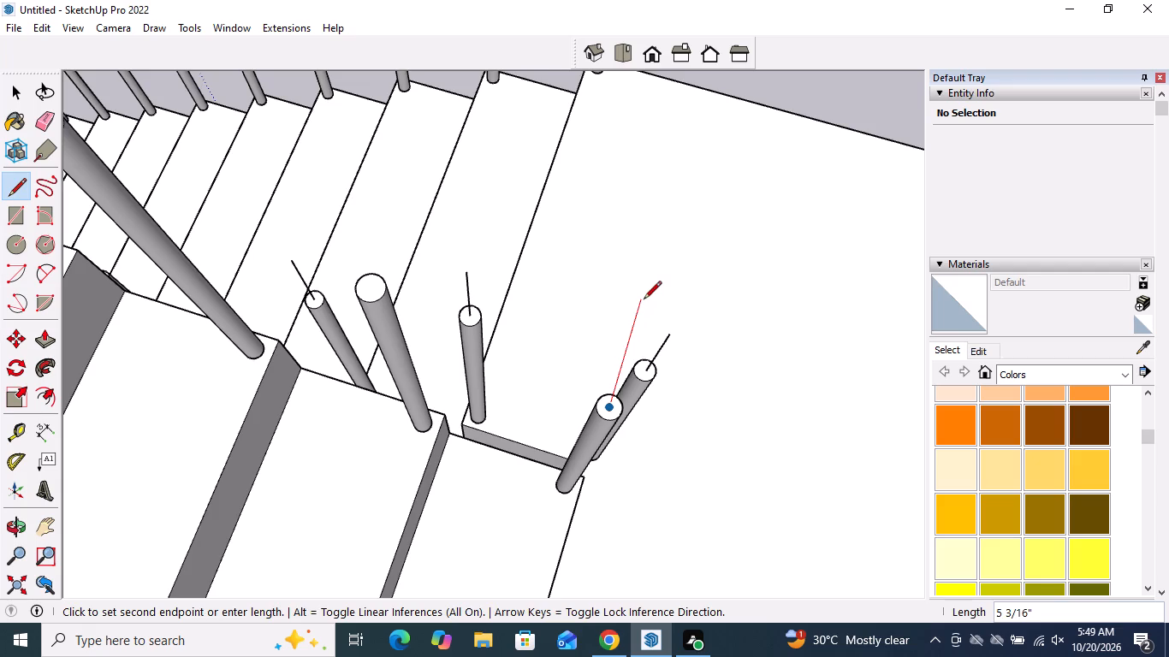
middle_drag(644, 299, 680, 215)
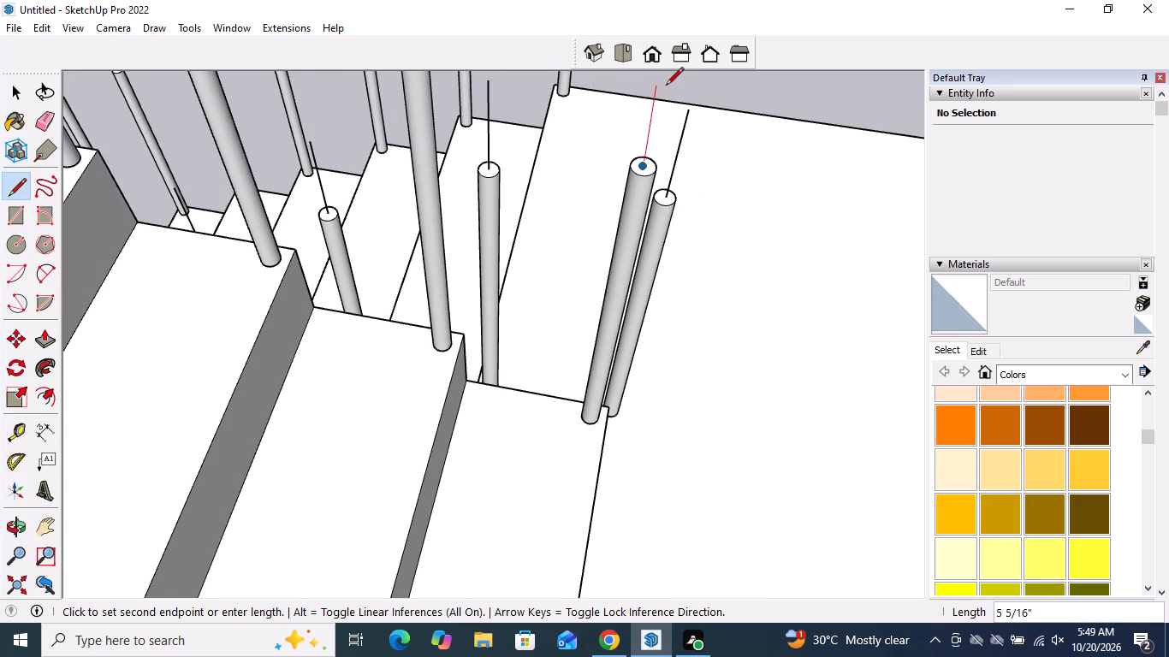
scroll(668, 111, down, 1)
scroll(632, 325, down, 6)
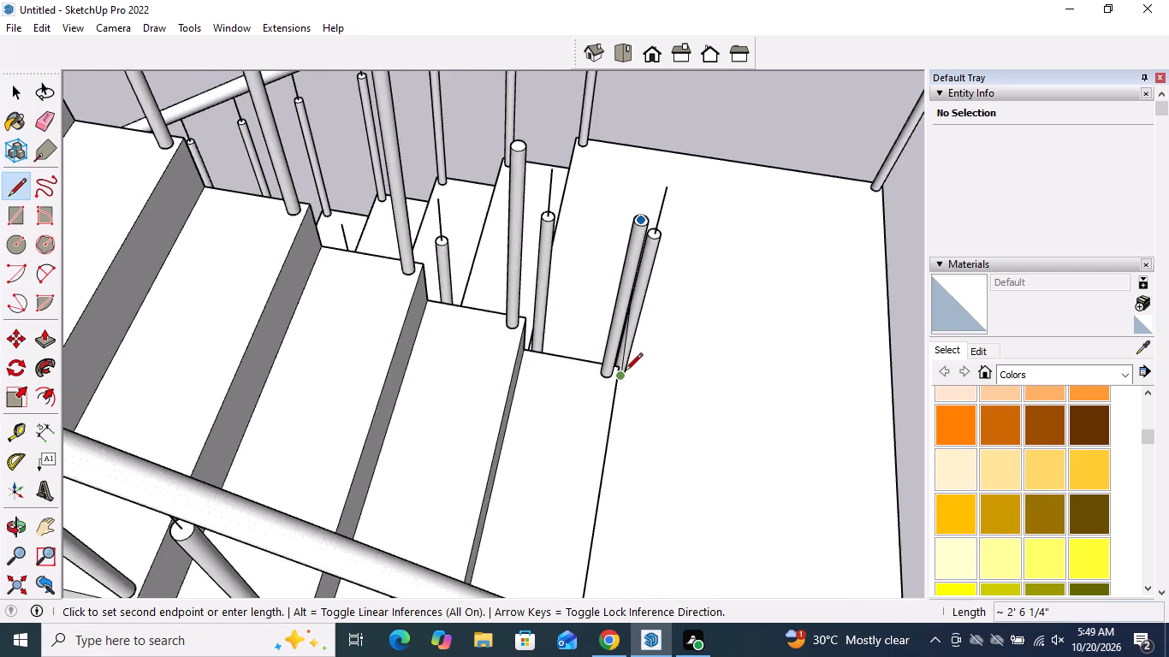
scroll(625, 372, down, 2)
middle_drag(662, 168, 775, 55)
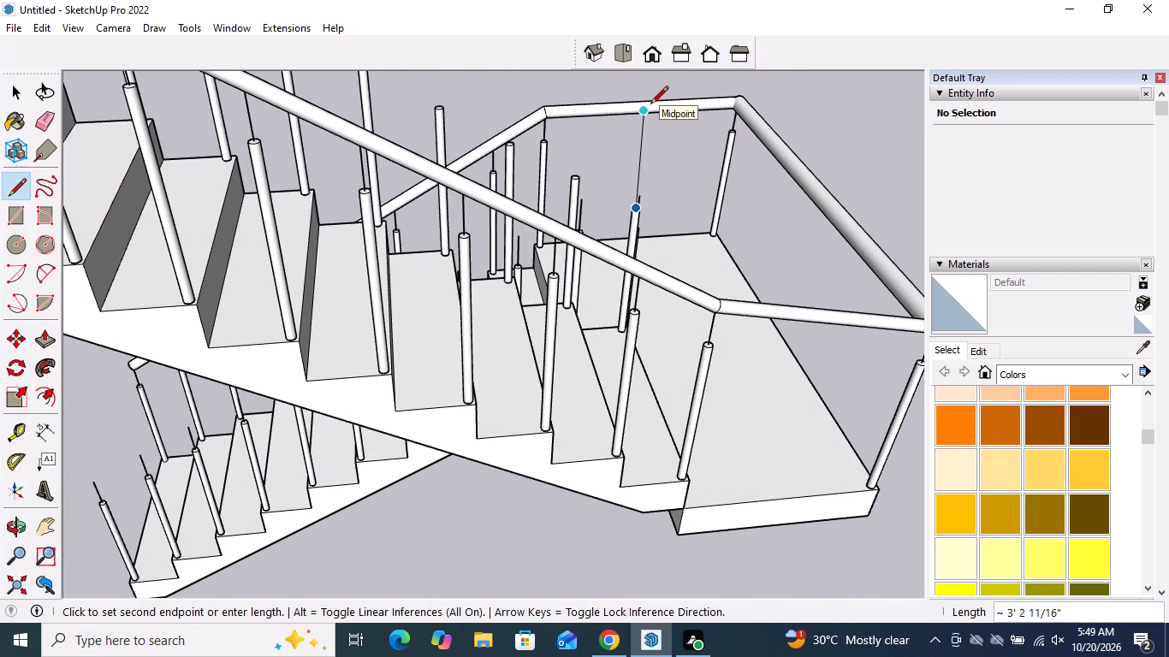
middle_drag(660, 229, 792, 205)
scroll(669, 180, down, 4)
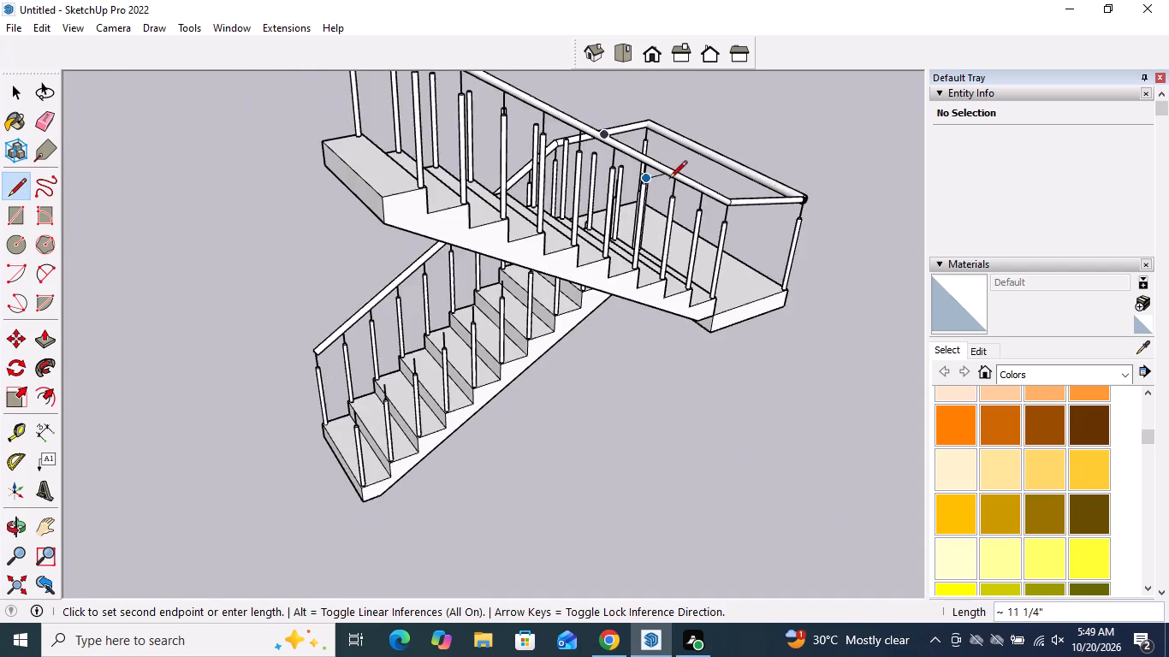
scroll(668, 183, down, 3)
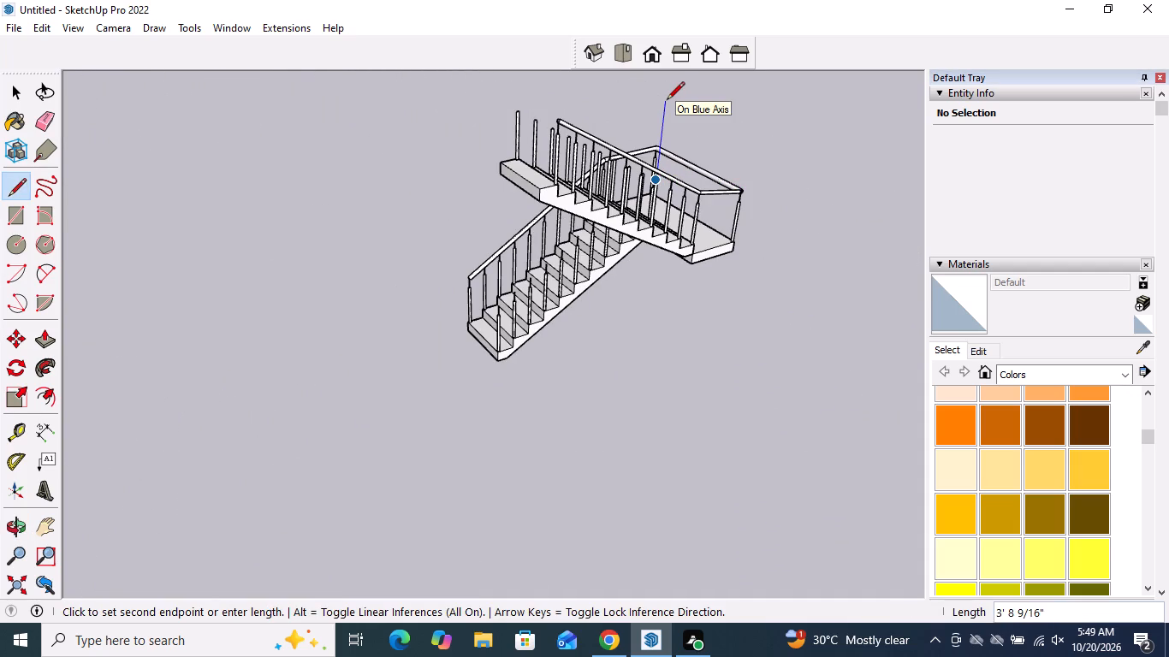
key(6)
key(shift+quotedbl)
key(Return)
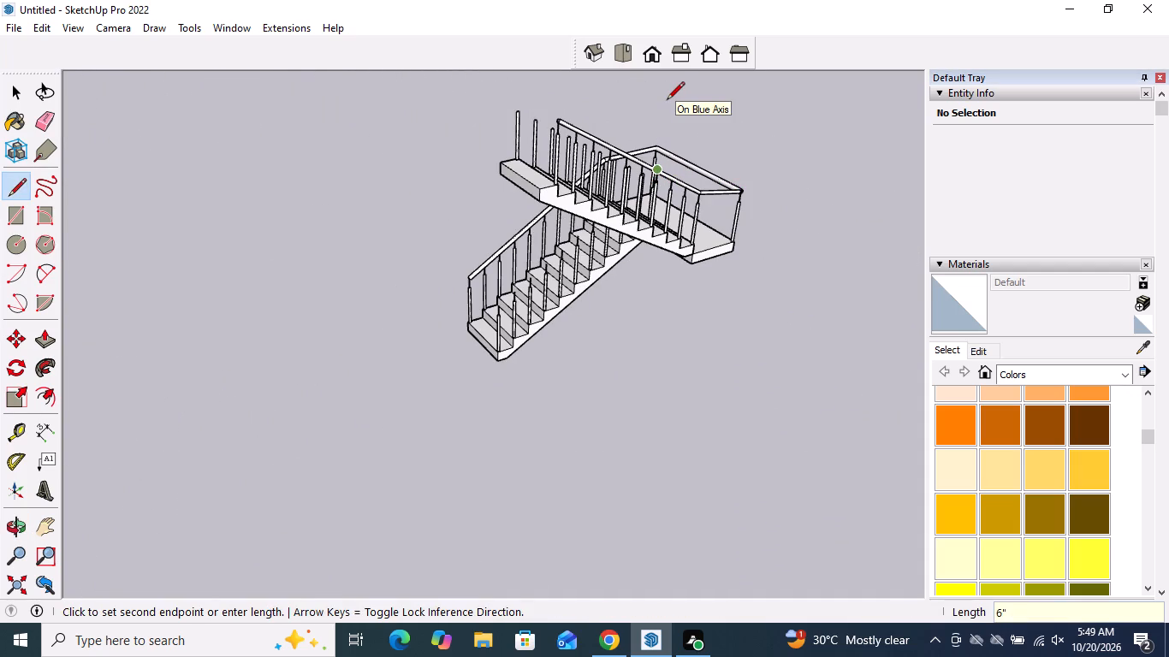
key(space)
Copy that 6" line from step corner to step corner, about 11 11/16" apart, and array it *9 up the upper flight's inner posts.
middle_drag(697, 153, 1106, 228)
middle_drag(442, 212, 929, 326)
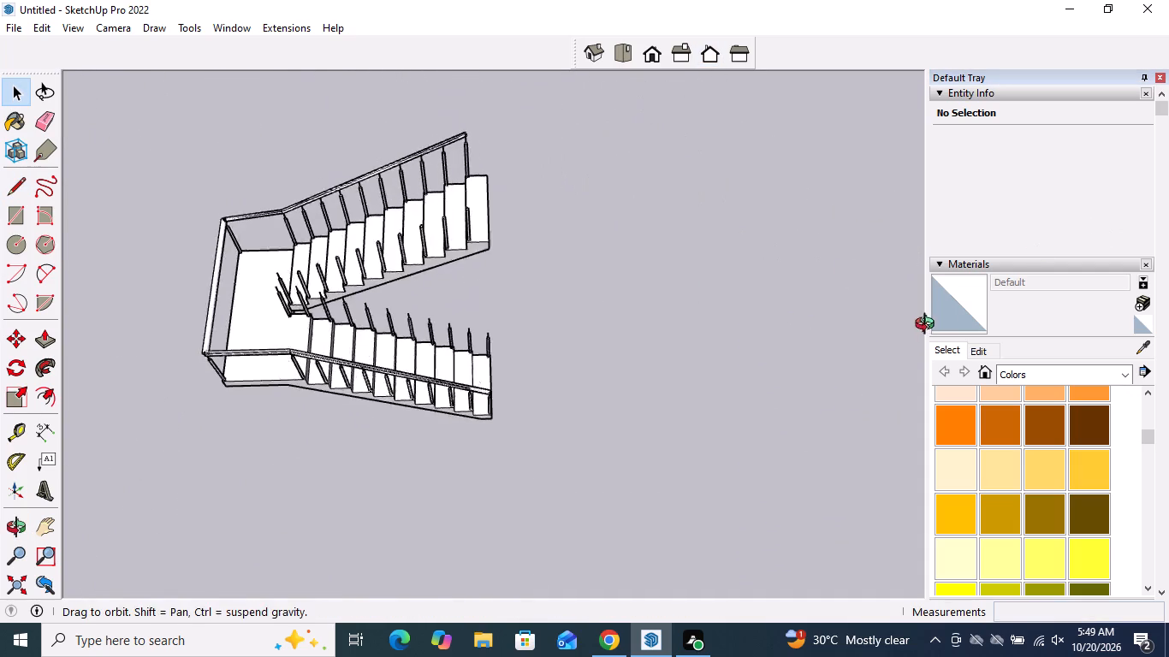
middle_drag(929, 326, 947, 317)
scroll(254, 252, up, 8)
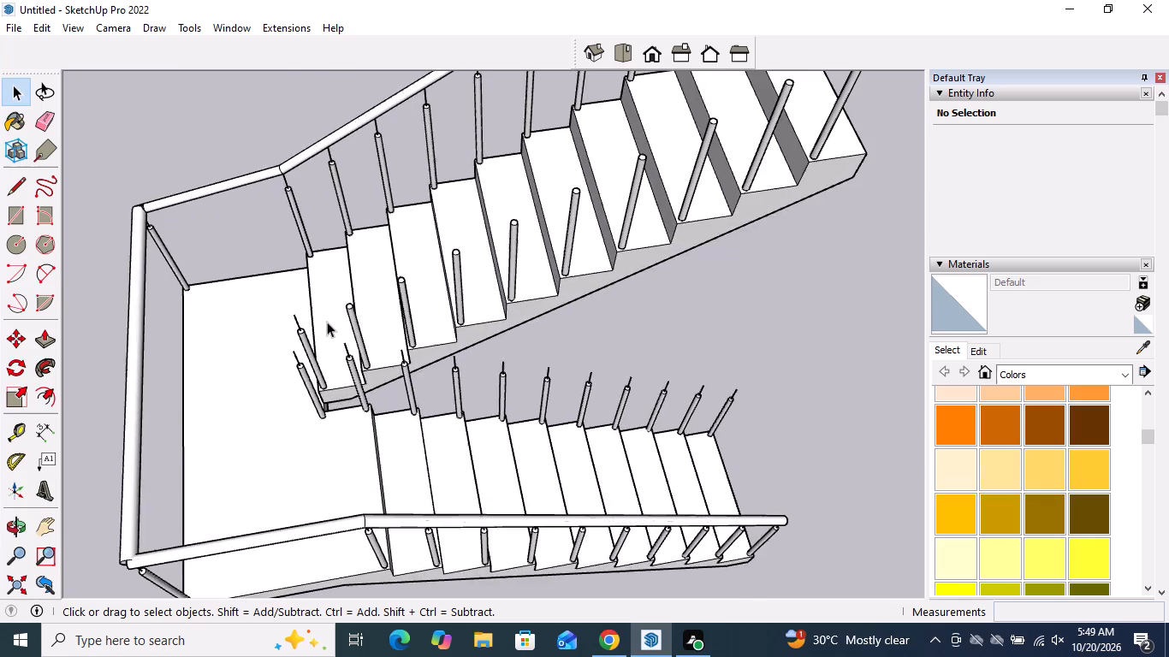
scroll(327, 322, up, 3)
click(280, 317)
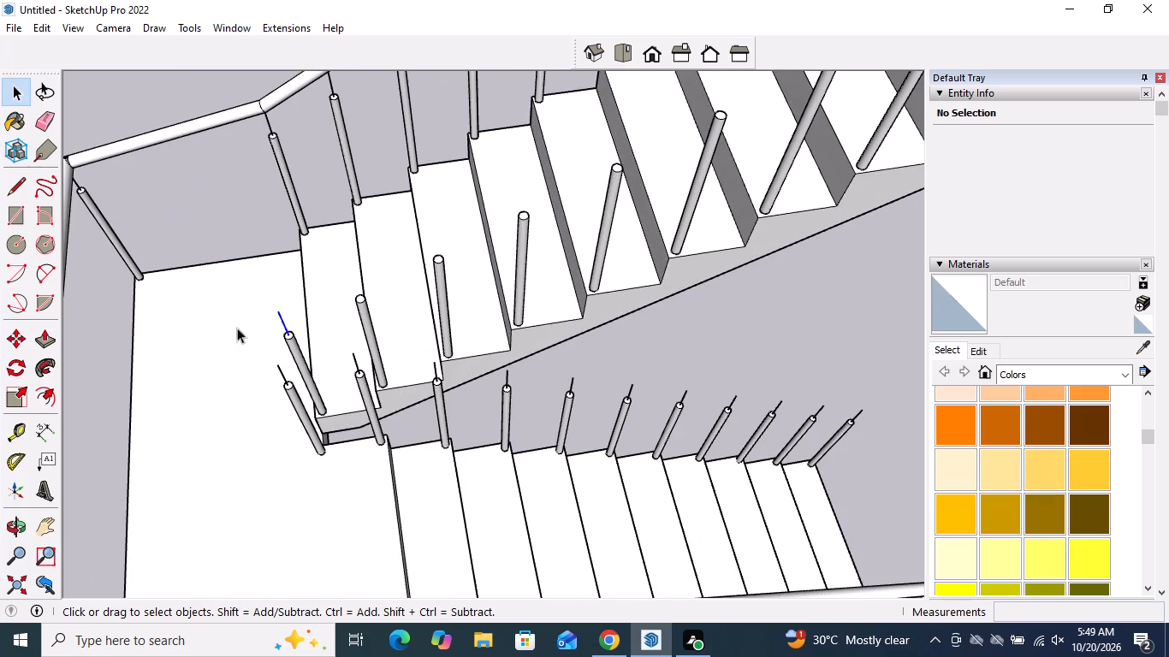
click(14, 339)
scroll(300, 420, up, 3)
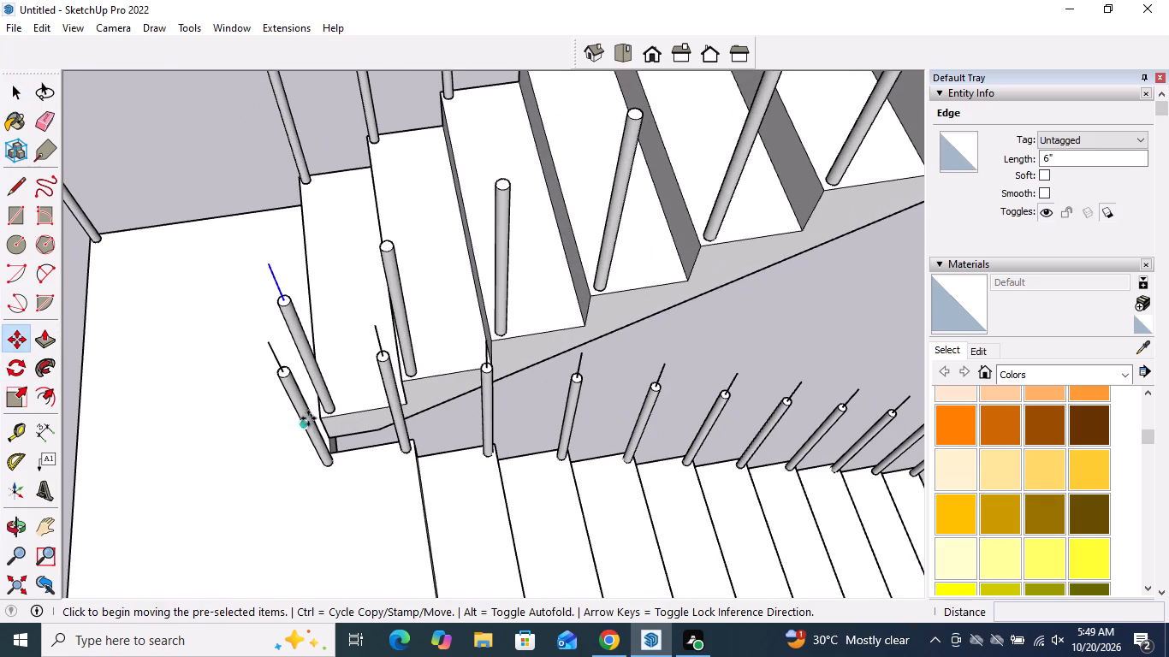
click(321, 418)
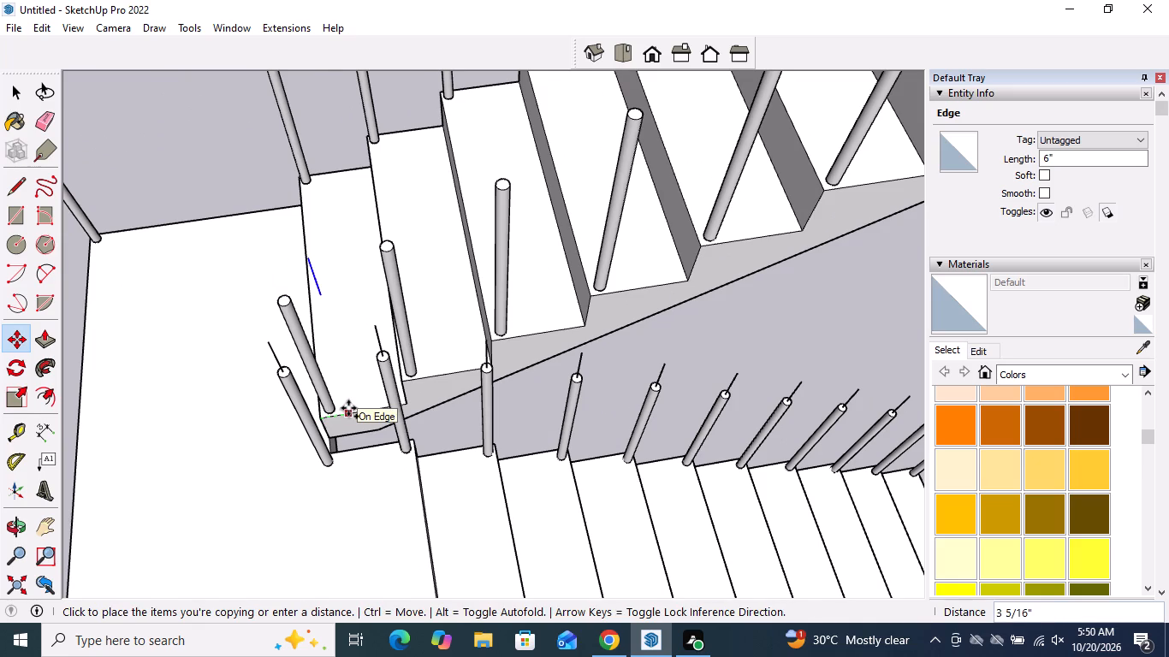
scroll(403, 380, up, 2)
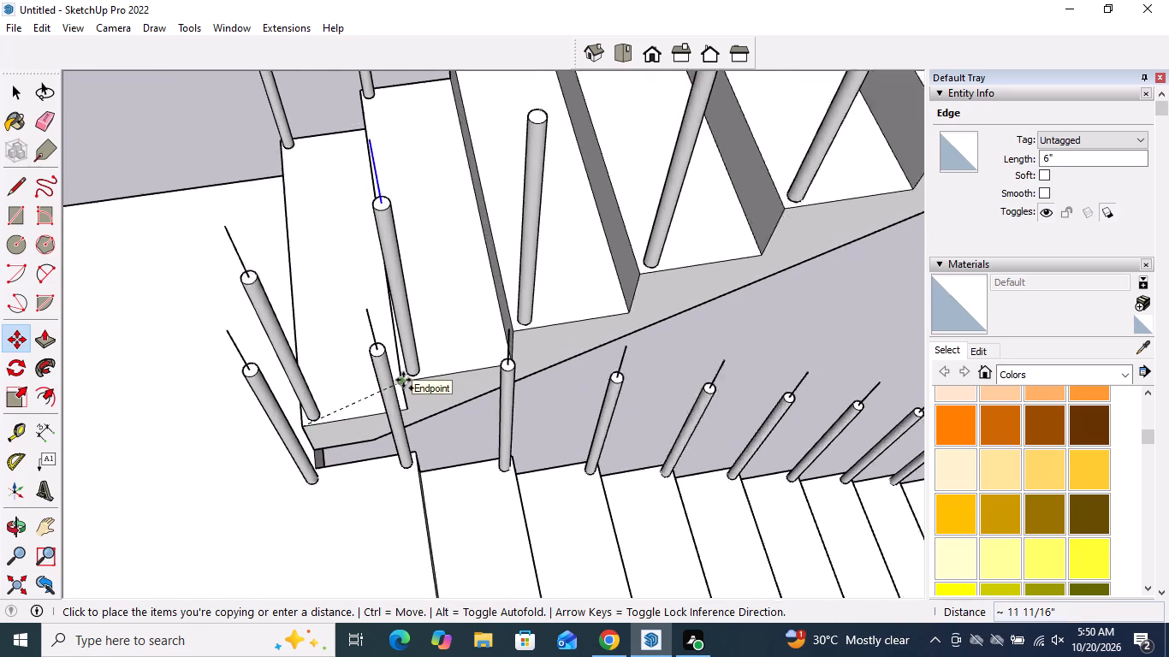
scroll(403, 380, up, 2)
click(400, 381)
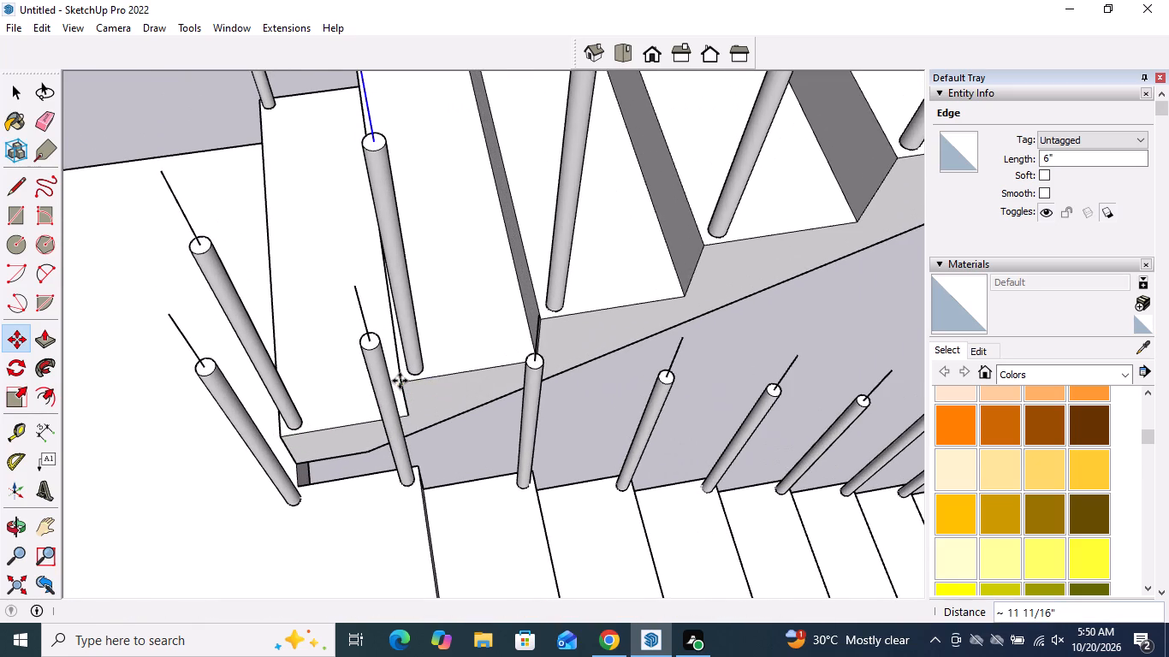
text(*9)
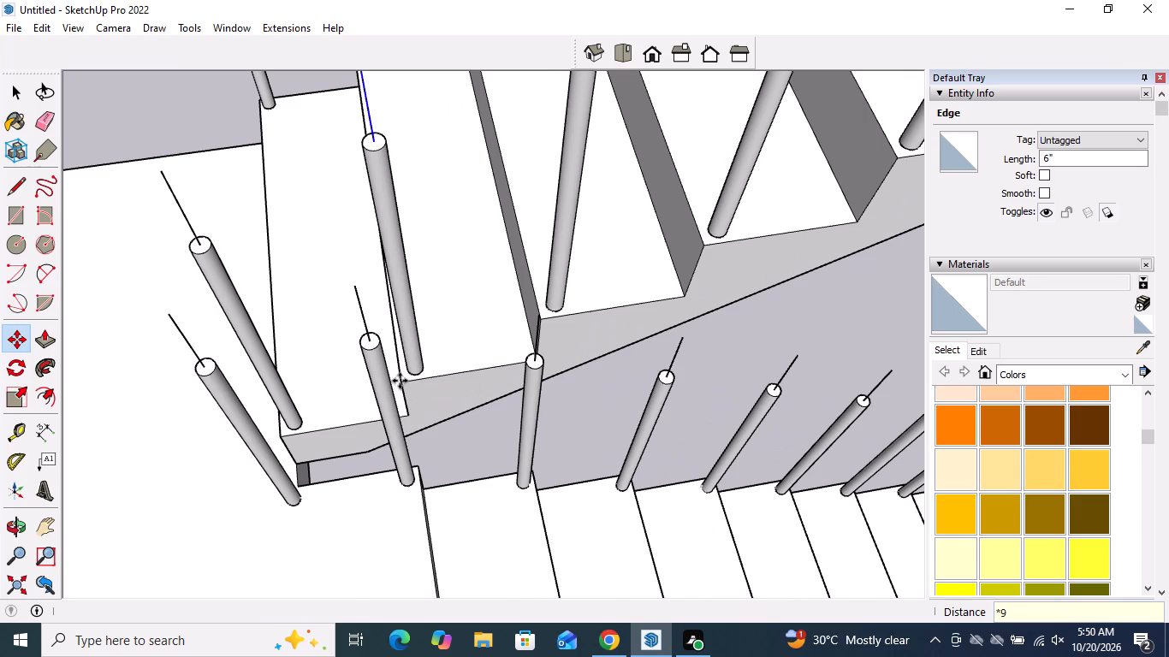
key(Return)
key(space)
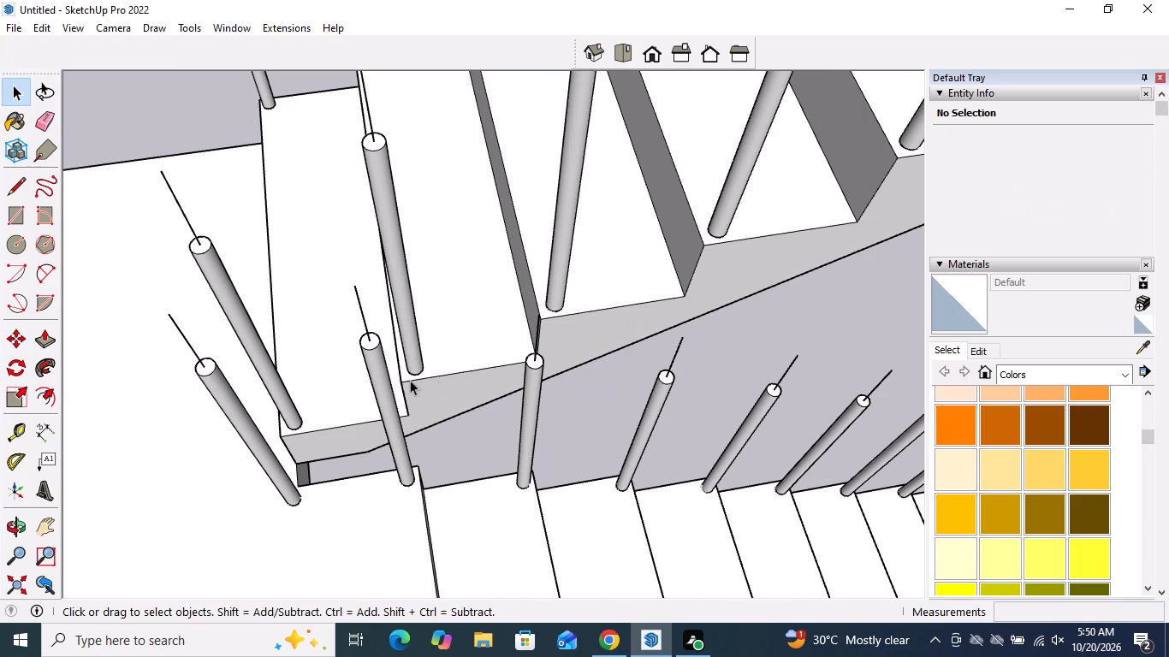
Draw a sloping line about 8' 8 15/16" long joining the top ends of the upper flight's inner 6" lines, from highest to lowest.
scroll(462, 373, down, 16)
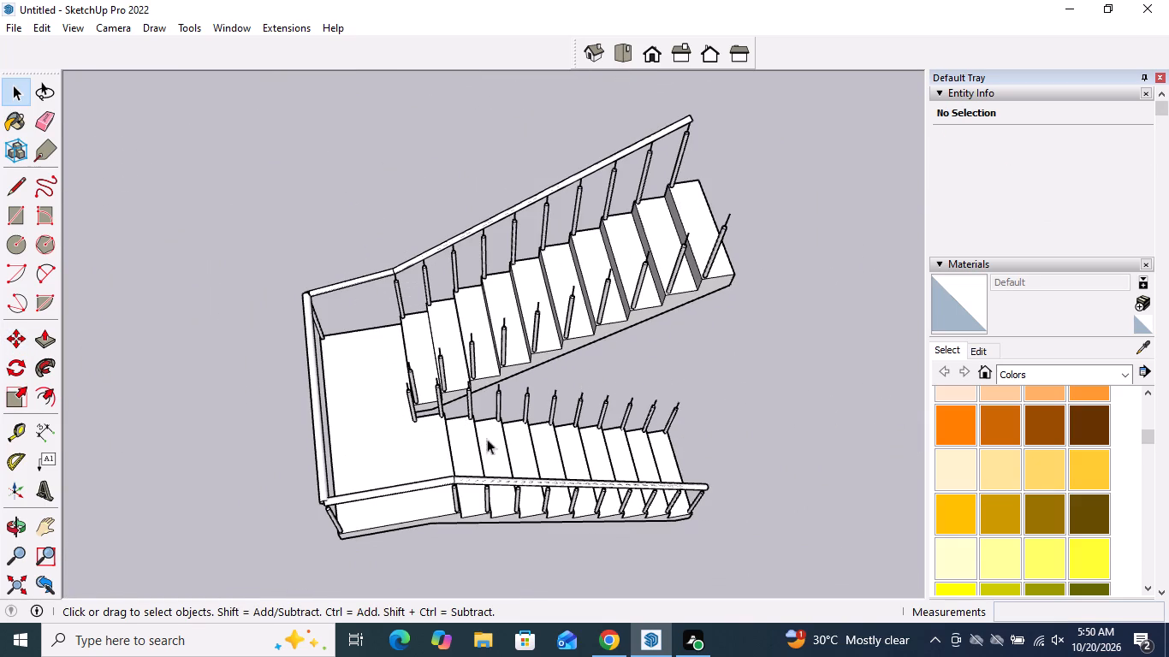
click(15, 181)
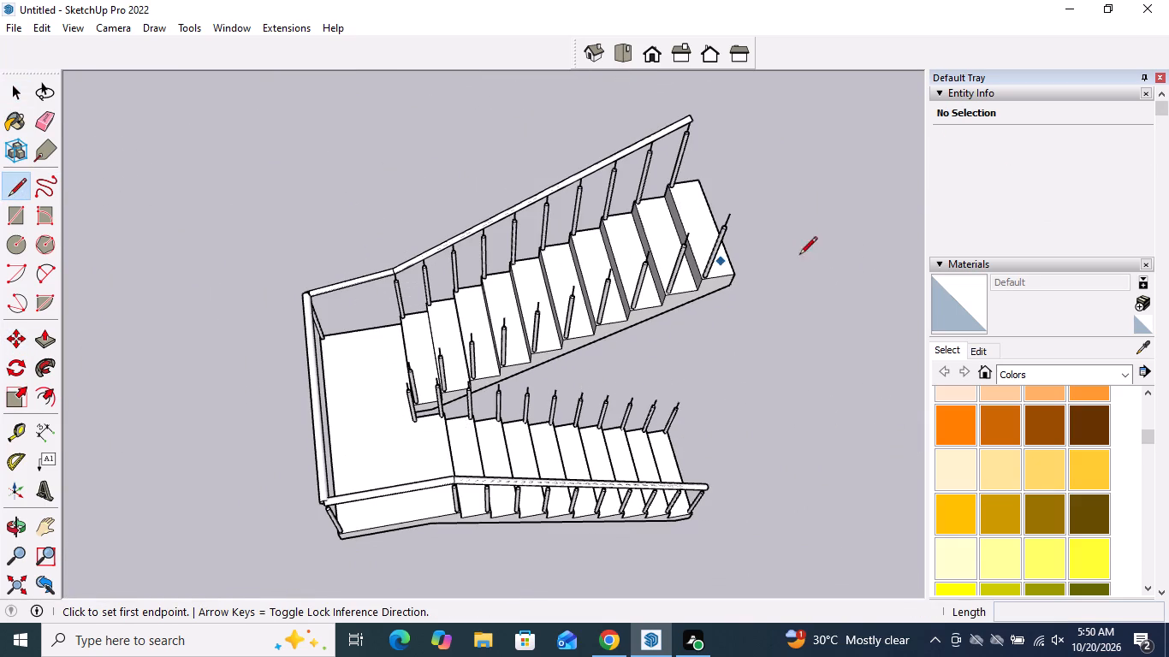
scroll(734, 270, up, 3)
click(727, 186)
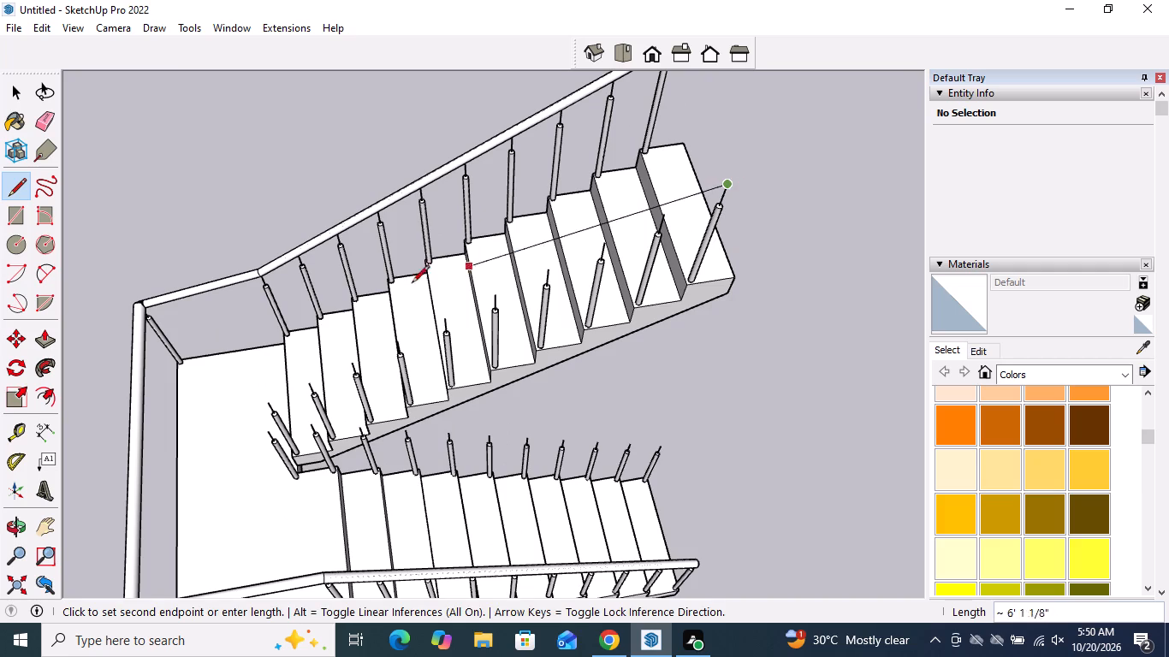
scroll(271, 395, up, 7)
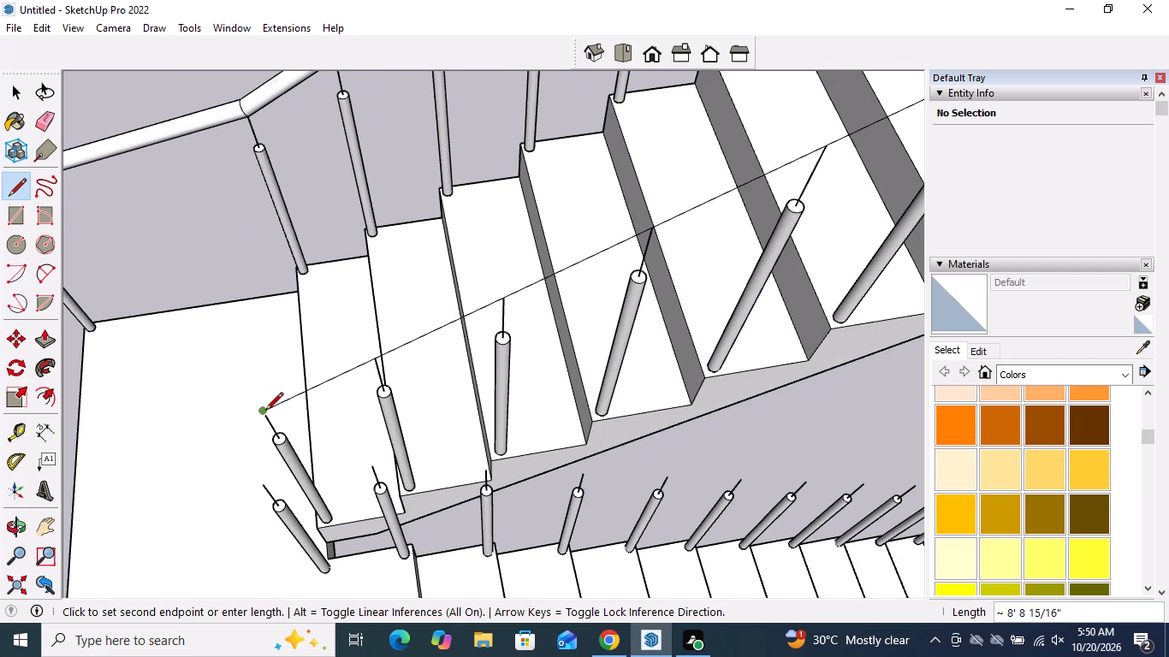
click(264, 410)
Continue the line through the landing post's line end and down to the lower flight's lowest inner post line, about 8' 8 15/16" along the flight.
click(268, 488)
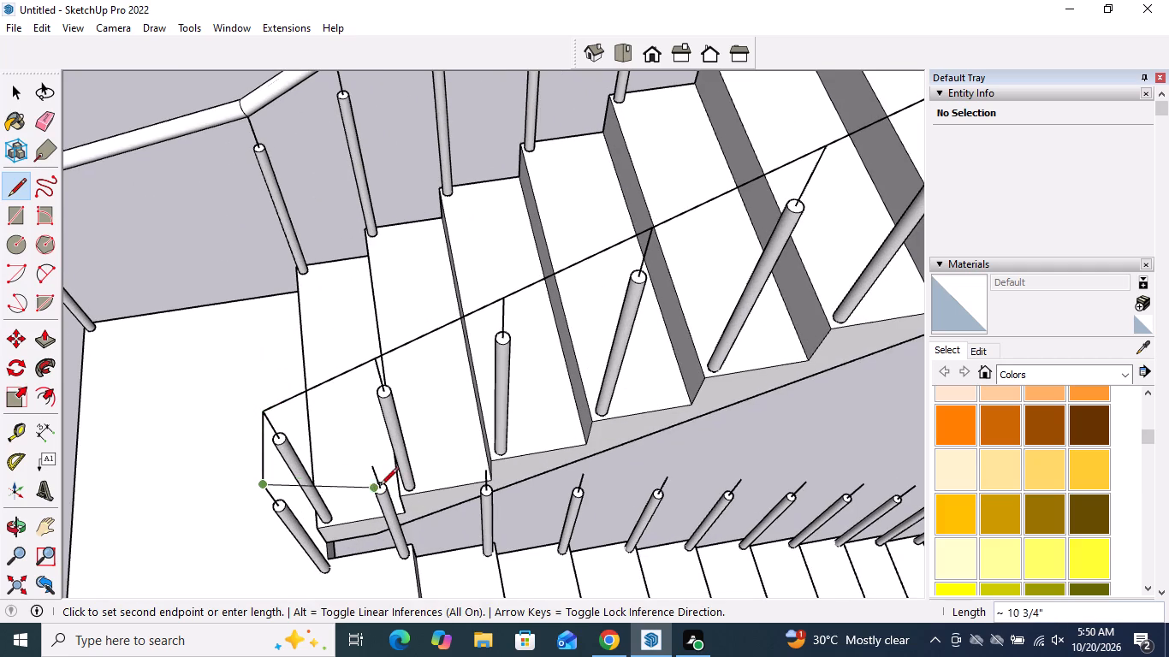
click(371, 467)
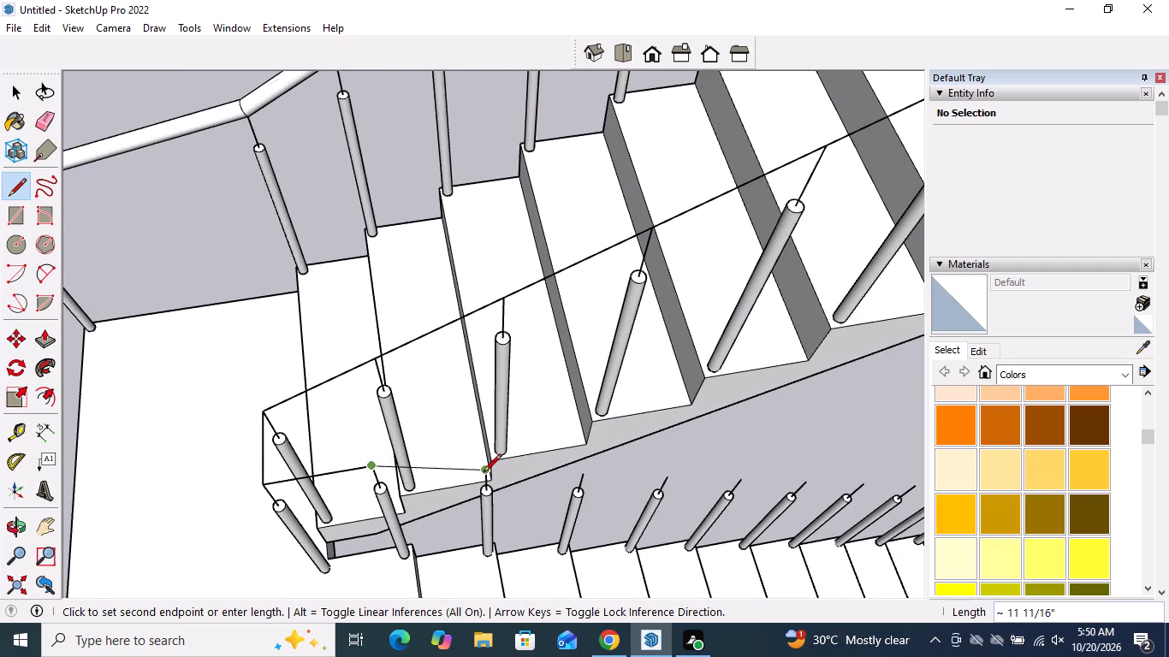
scroll(484, 473, down, 5)
scroll(867, 475, up, 3)
click(862, 486)
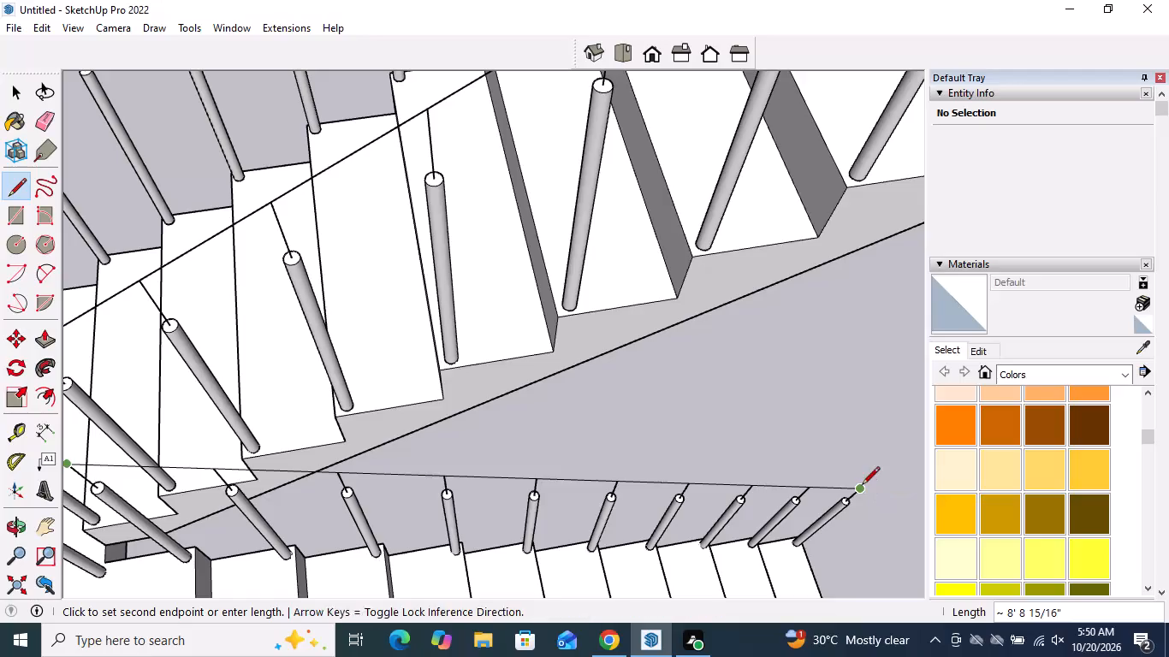
key(space)
Examine the inner rail path along both flights and the open end of the upper flight's finished outer handrail.
scroll(817, 439, down, 7)
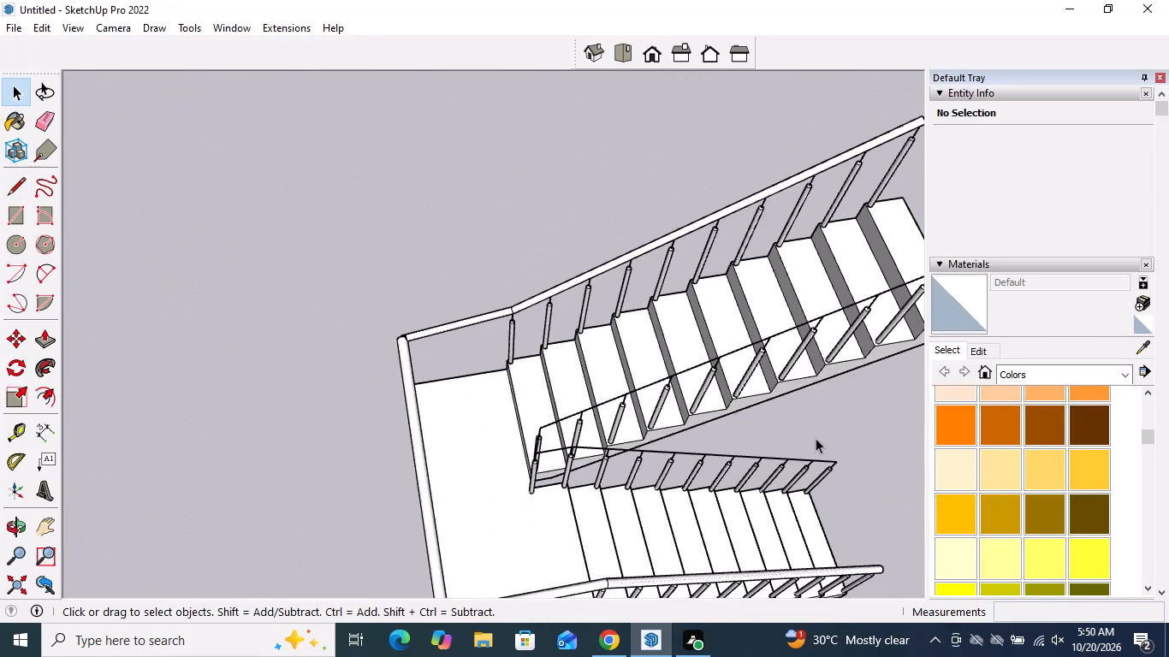
scroll(816, 438, down, 4)
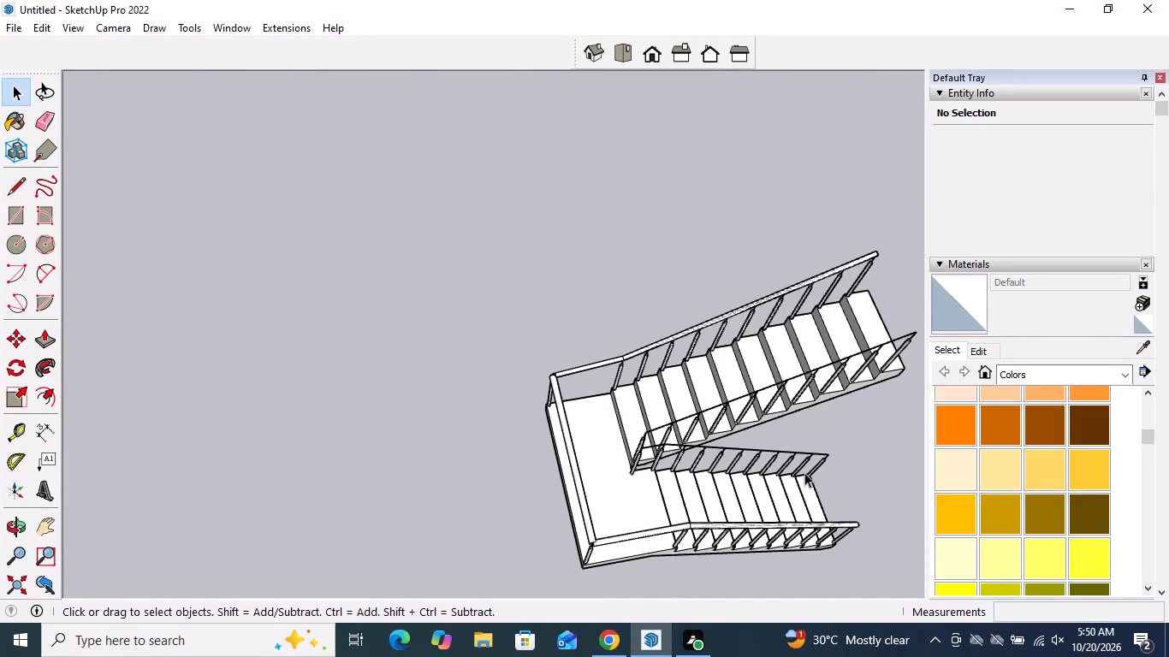
middle_drag(806, 470, 761, 417)
scroll(670, 450, up, 5)
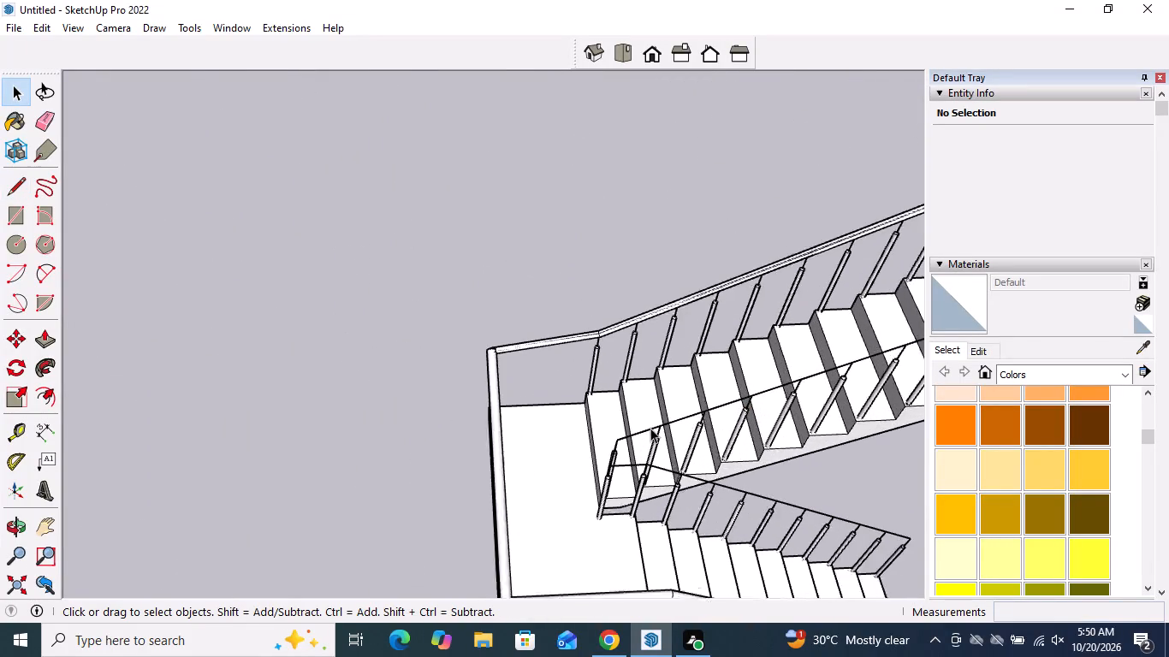
scroll(650, 428, up, 5)
scroll(453, 394, down, 4)
middle_drag(444, 373, 558, 386)
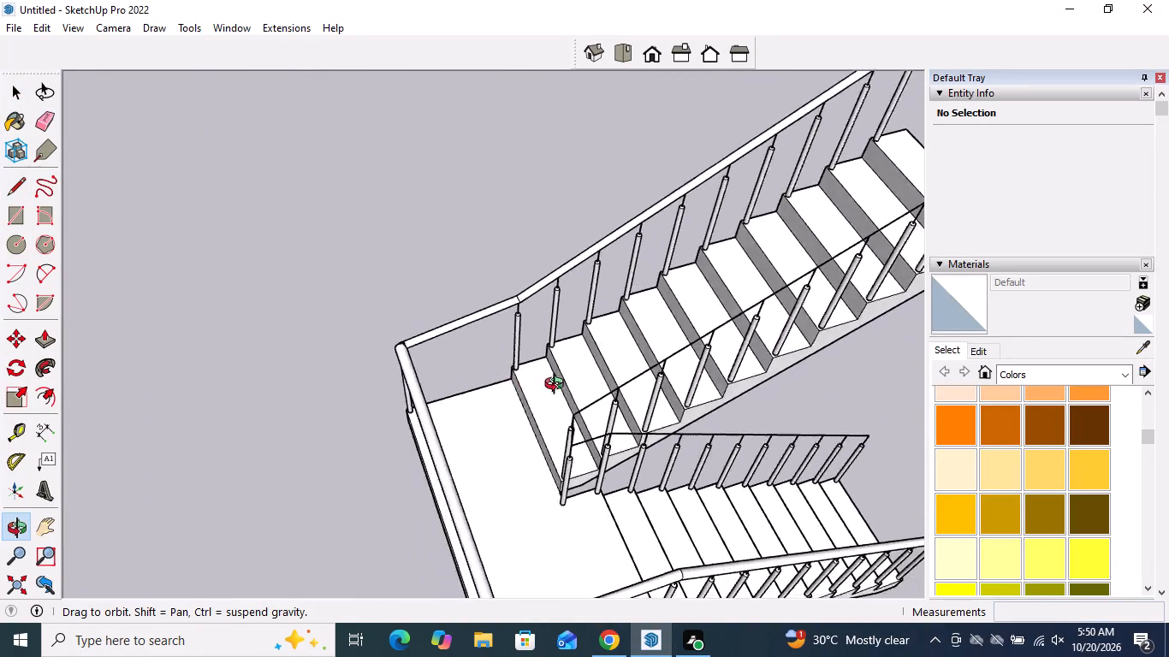
middle_drag(558, 386, 625, 386)
scroll(625, 388, down, 2)
middle_drag(560, 356, 637, 374)
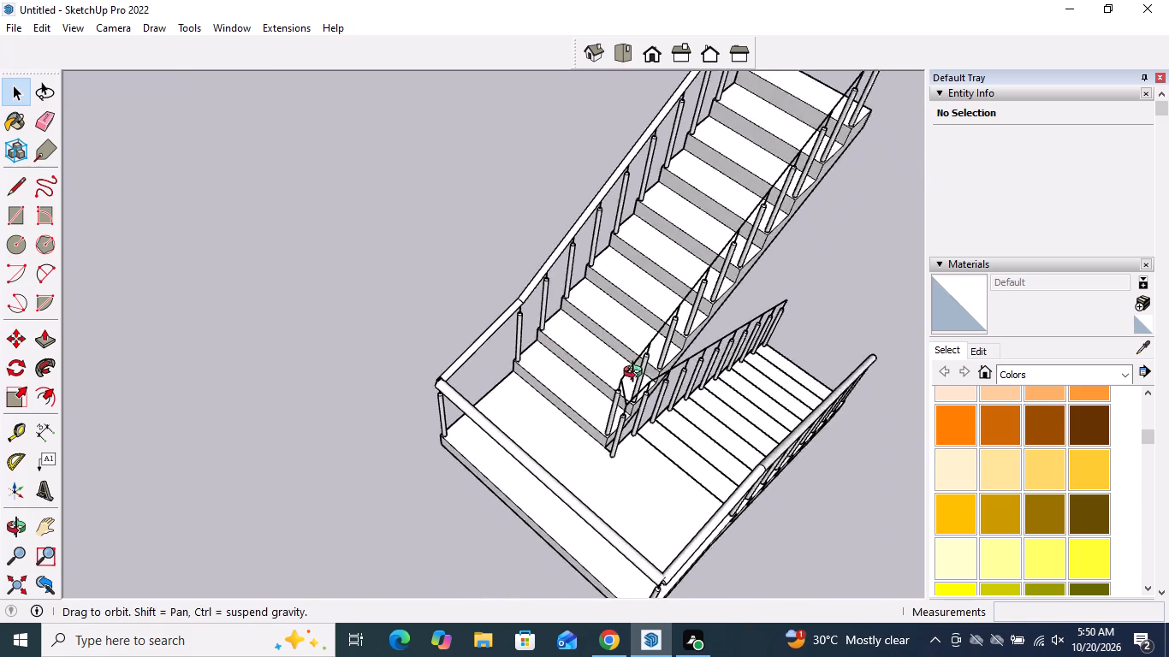
middle_drag(637, 374, 656, 369)
scroll(622, 410, down, 4)
scroll(736, 201, up, 4)
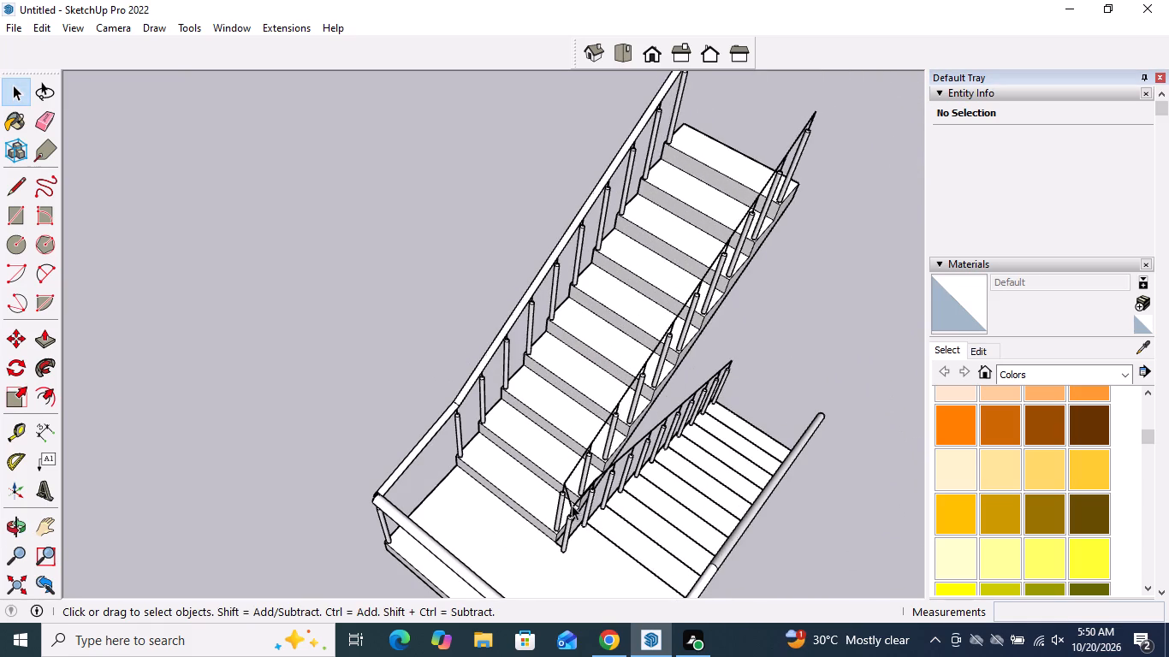
scroll(709, 468, down, 5)
middle_drag(786, 334, 561, 323)
scroll(786, 334, up, 1)
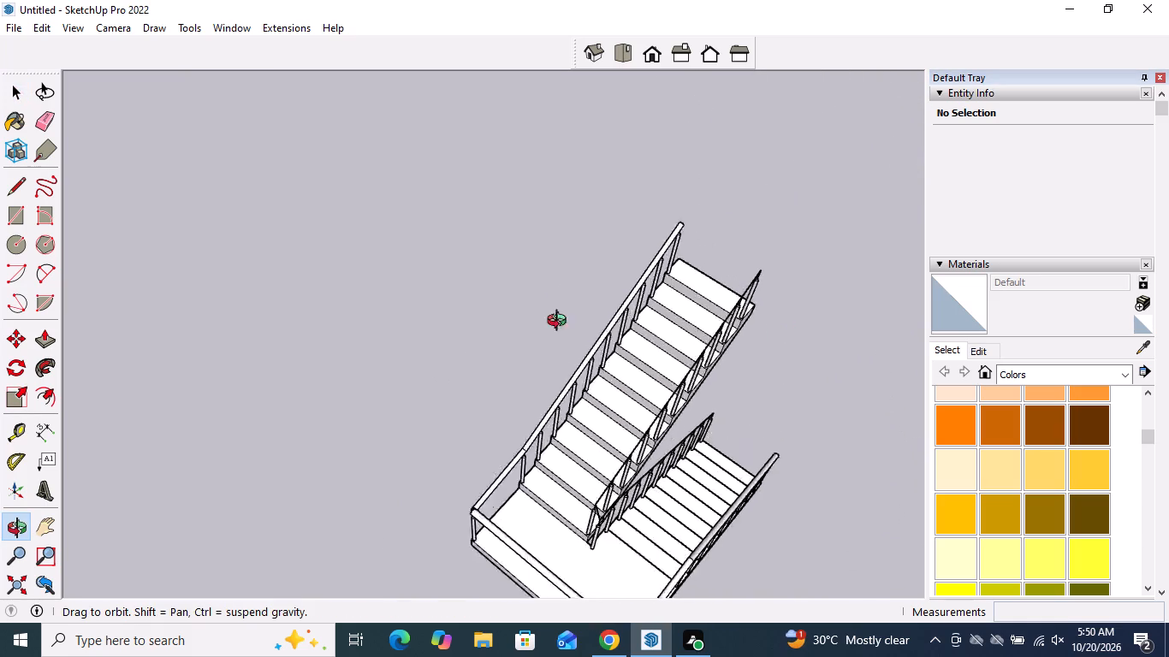
middle_drag(561, 323, 205, 240)
scroll(393, 382, up, 6)
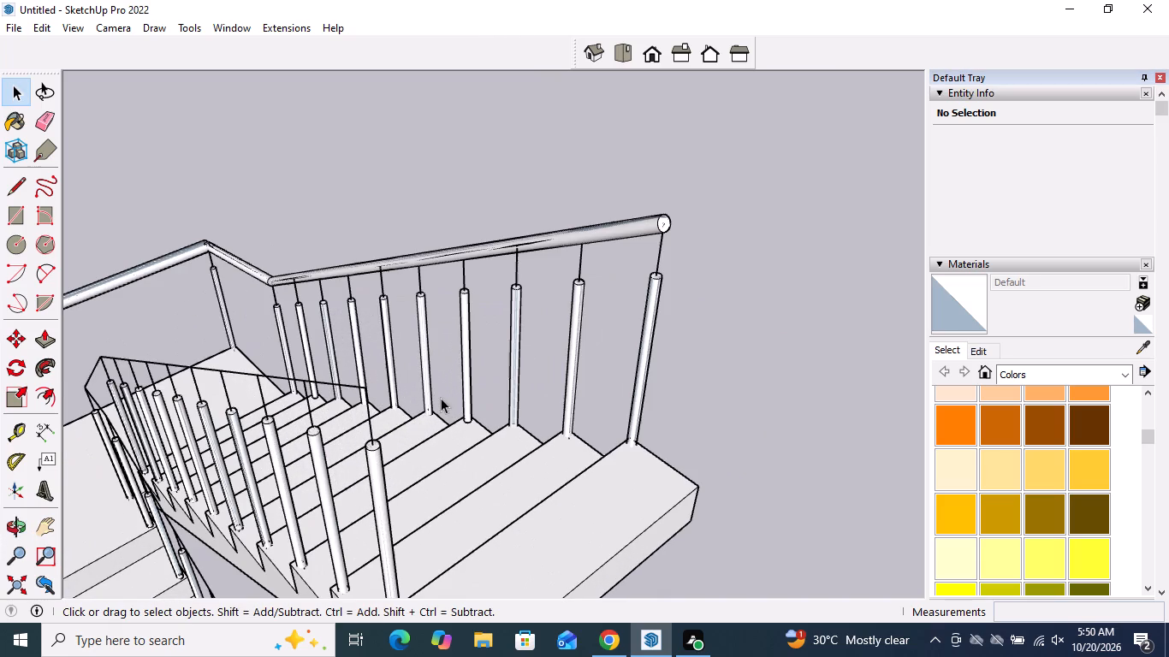
scroll(401, 388, up, 2)
scroll(400, 388, down, 1)
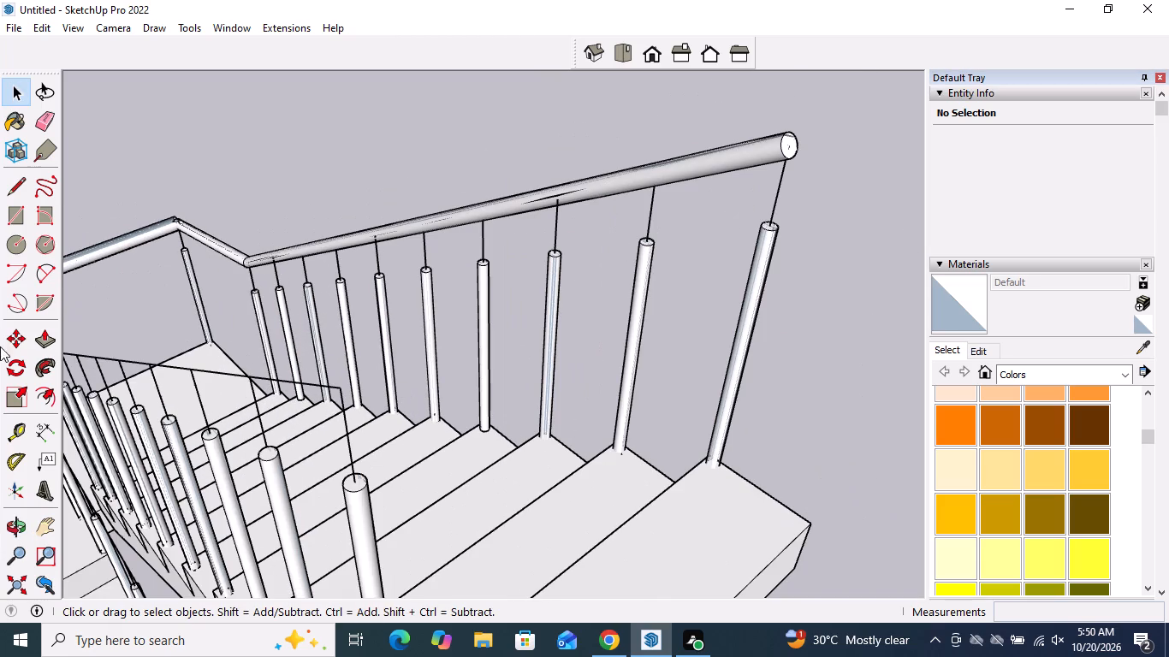
Draw an upright circular handrail profile centred on the top end of the upper flight's inner rail path.
click(23, 243)
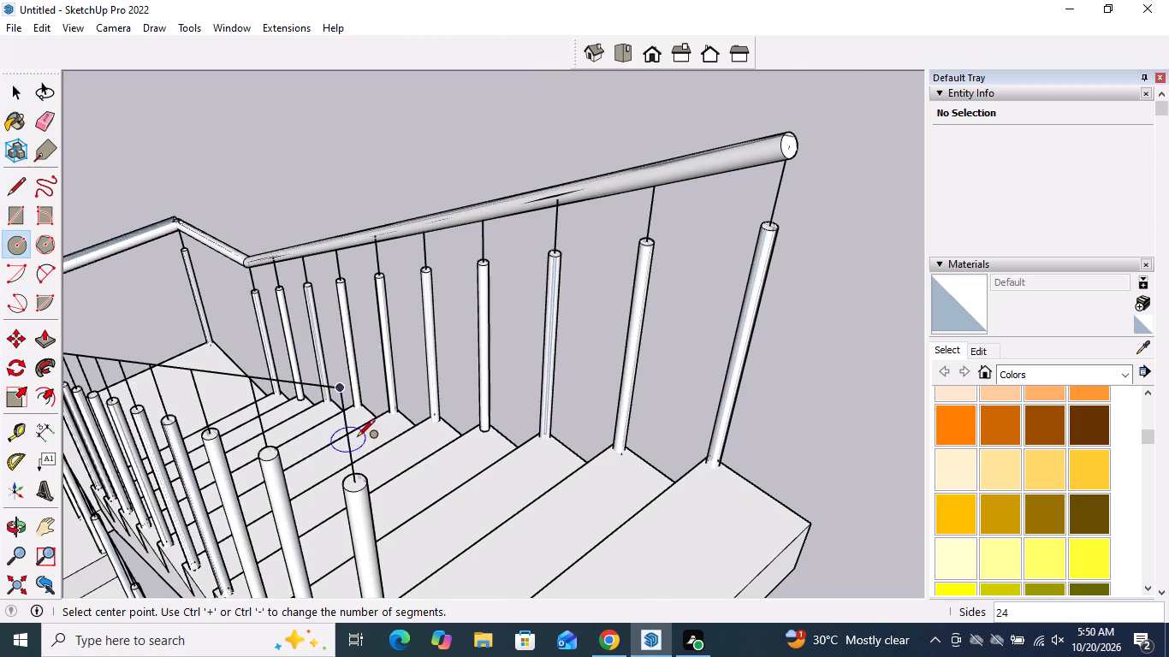
middle_drag(357, 437, 285, 346)
scroll(285, 347, down, 2)
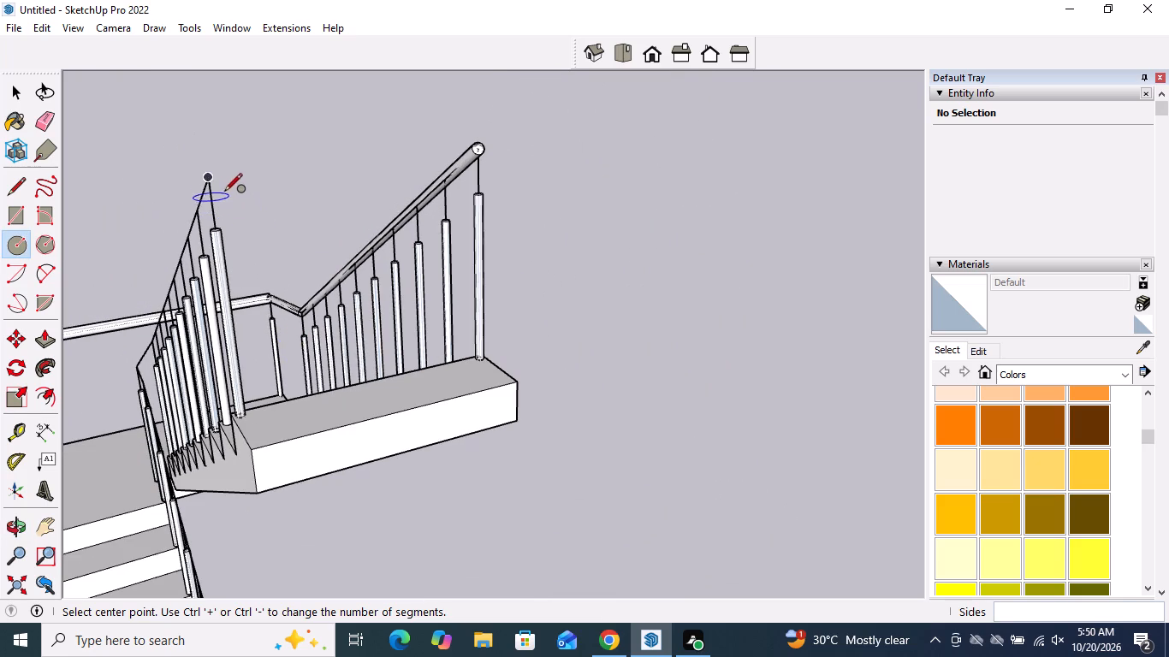
middle_drag(210, 220, 198, 273)
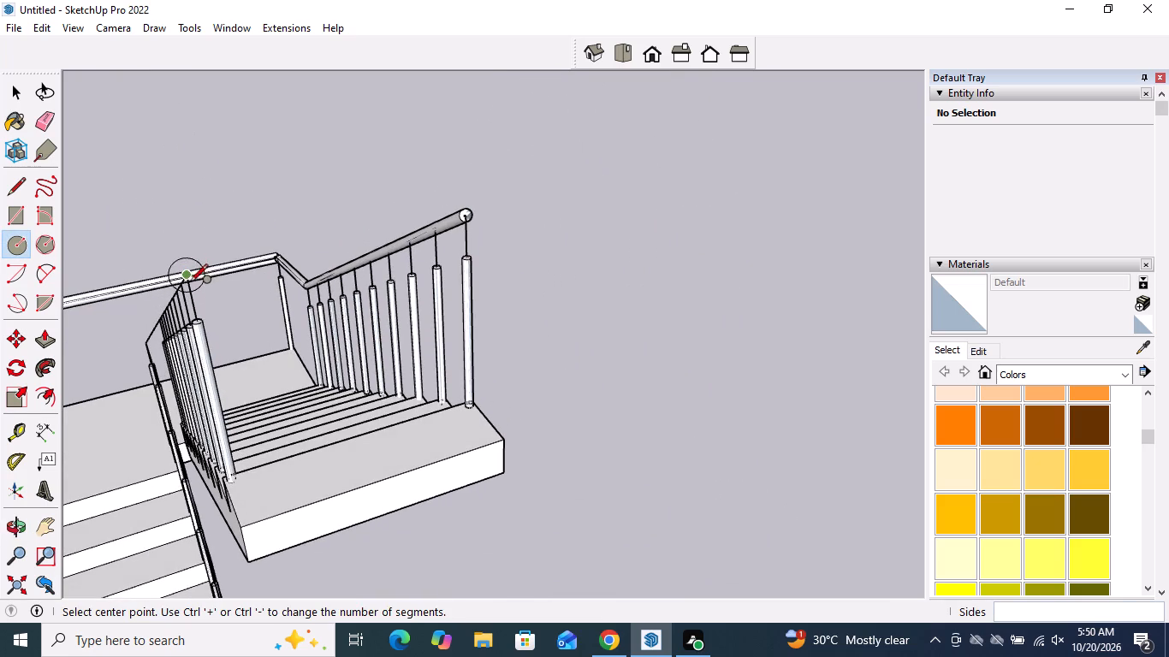
scroll(211, 379, down, 6)
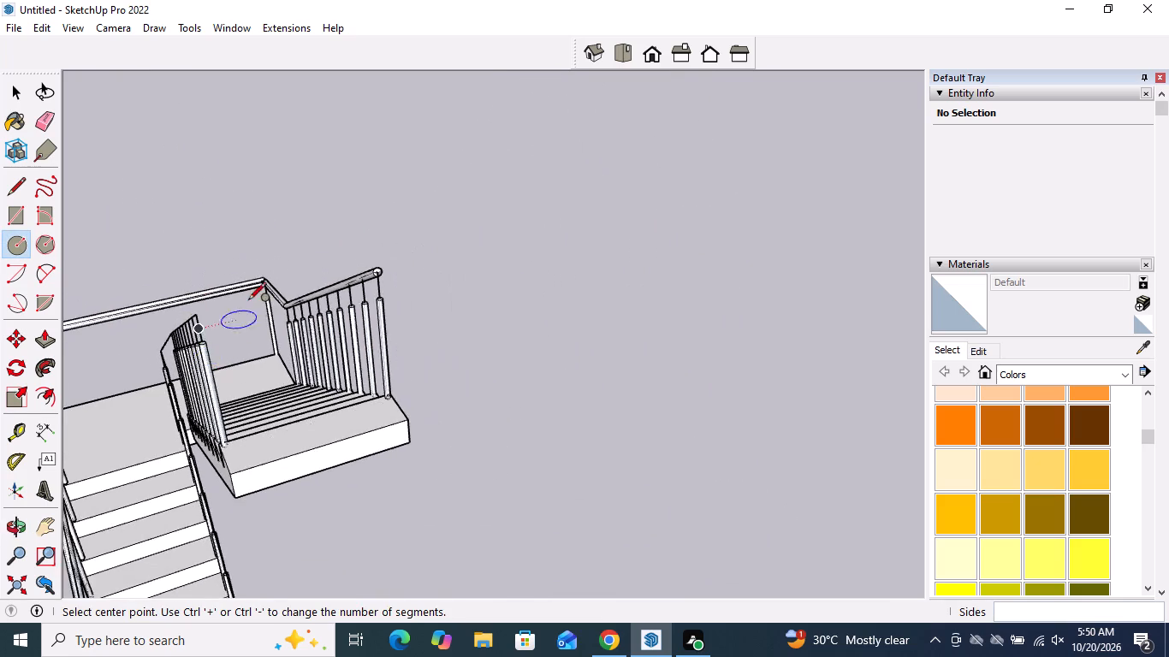
scroll(248, 301, down, 8)
middle_drag(343, 330, 326, 433)
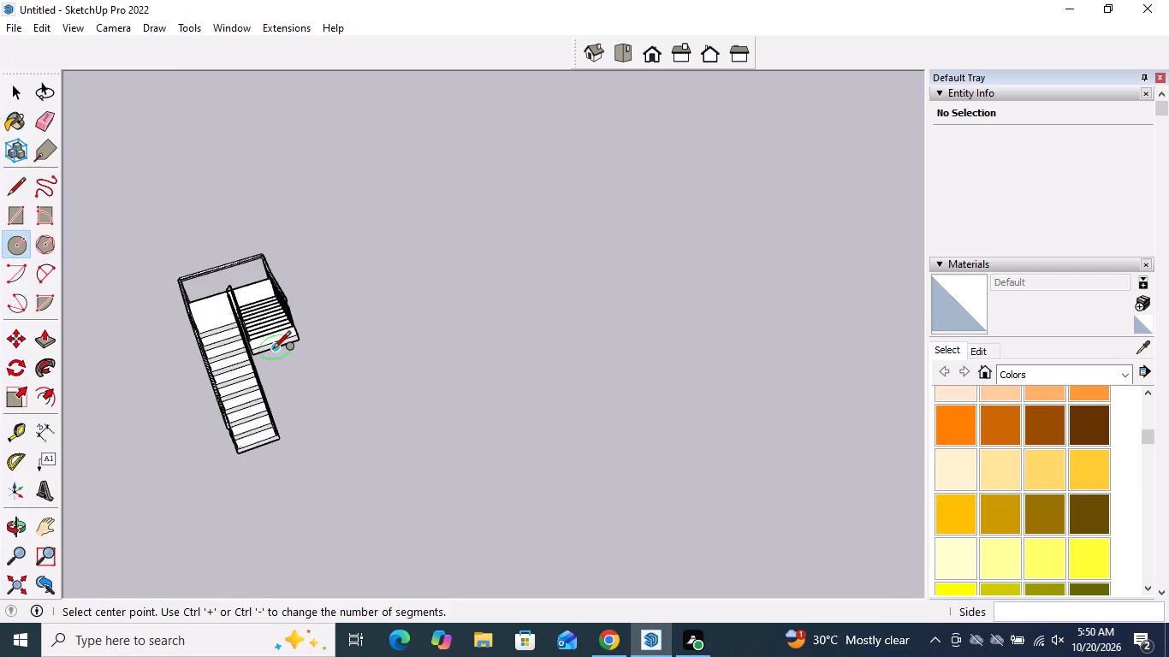
middle_drag(273, 350, 476, 285)
scroll(350, 265, down, 11)
middle_drag(497, 379, 373, 386)
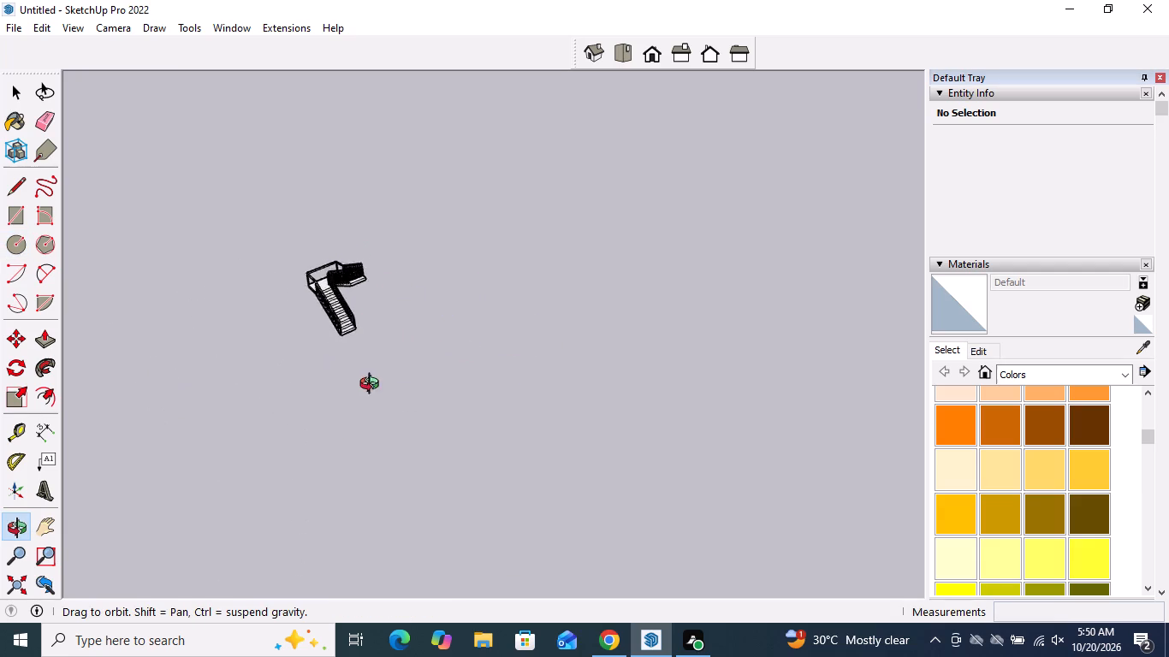
middle_drag(373, 386, 245, 353)
scroll(370, 251, up, 9)
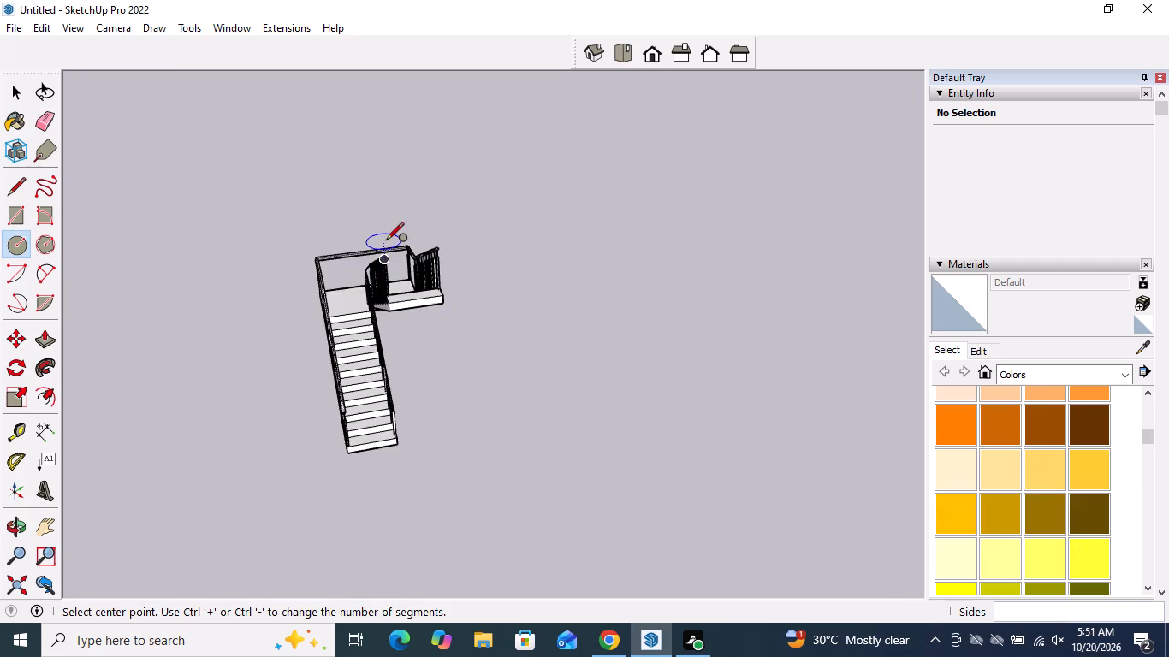
scroll(386, 241, up, 10)
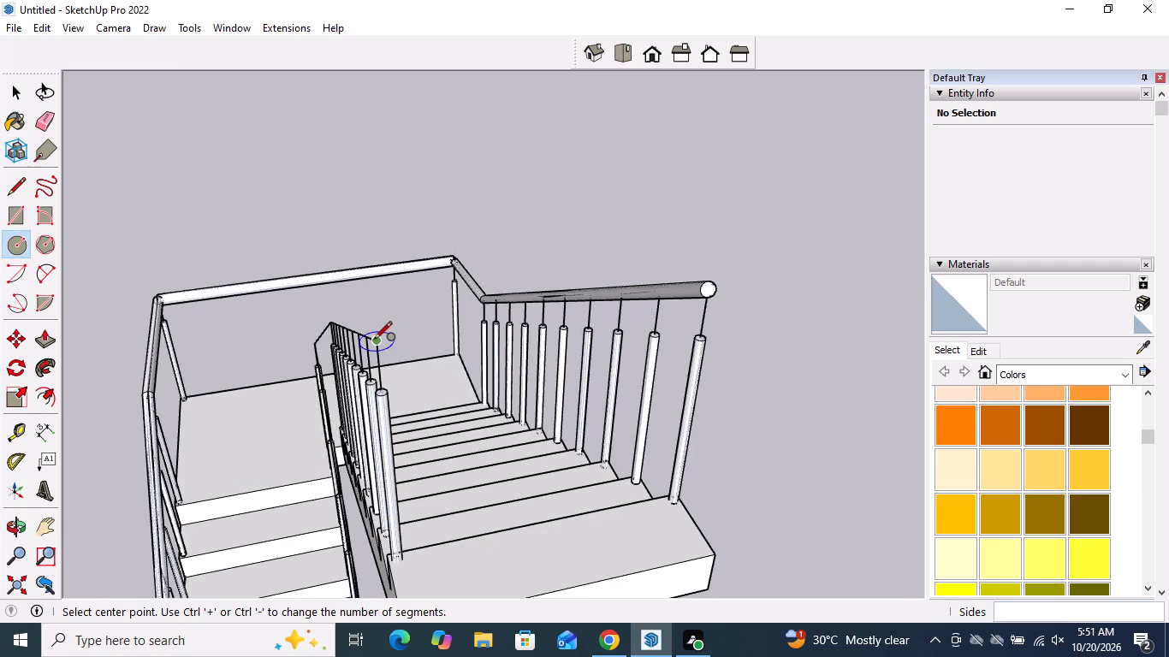
middle_drag(398, 410, 383, 375)
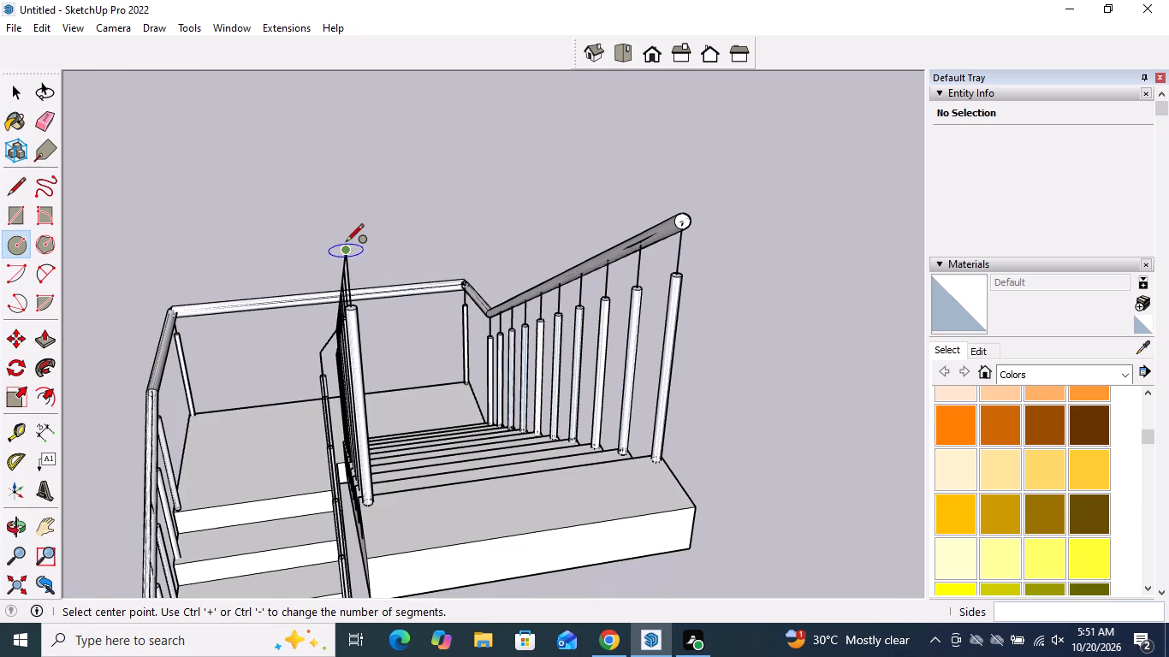
scroll(352, 292, down, 2)
middle_drag(355, 303, 374, 384)
scroll(352, 206, down, 5)
middle_drag(370, 338, 370, 378)
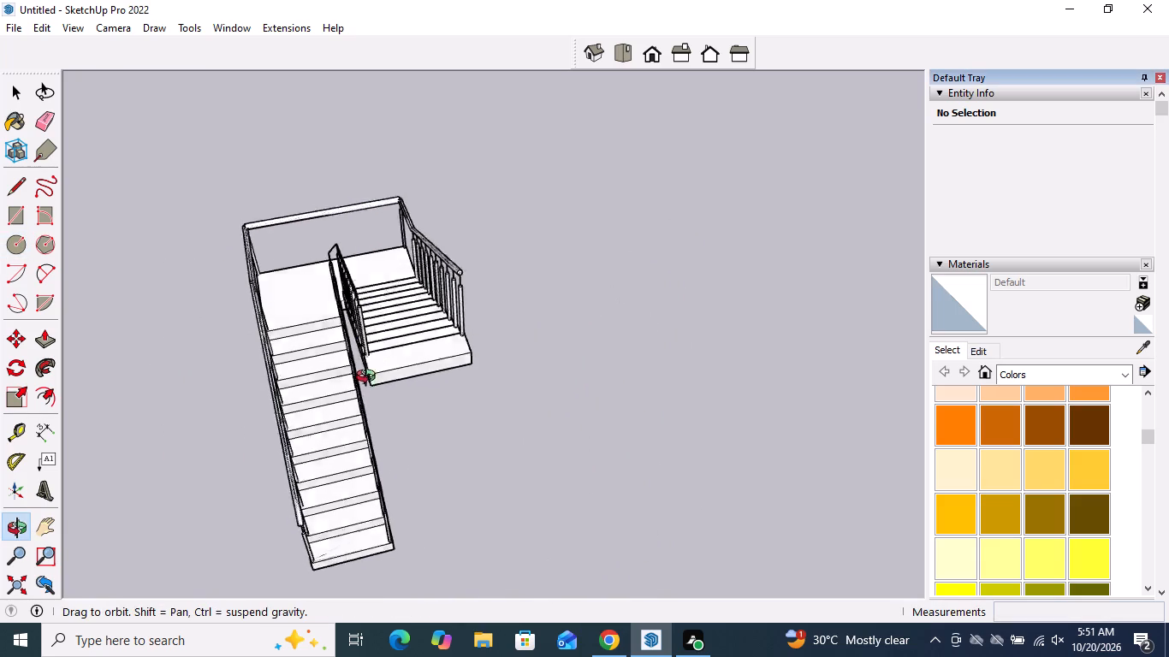
middle_drag(370, 378, 377, 418)
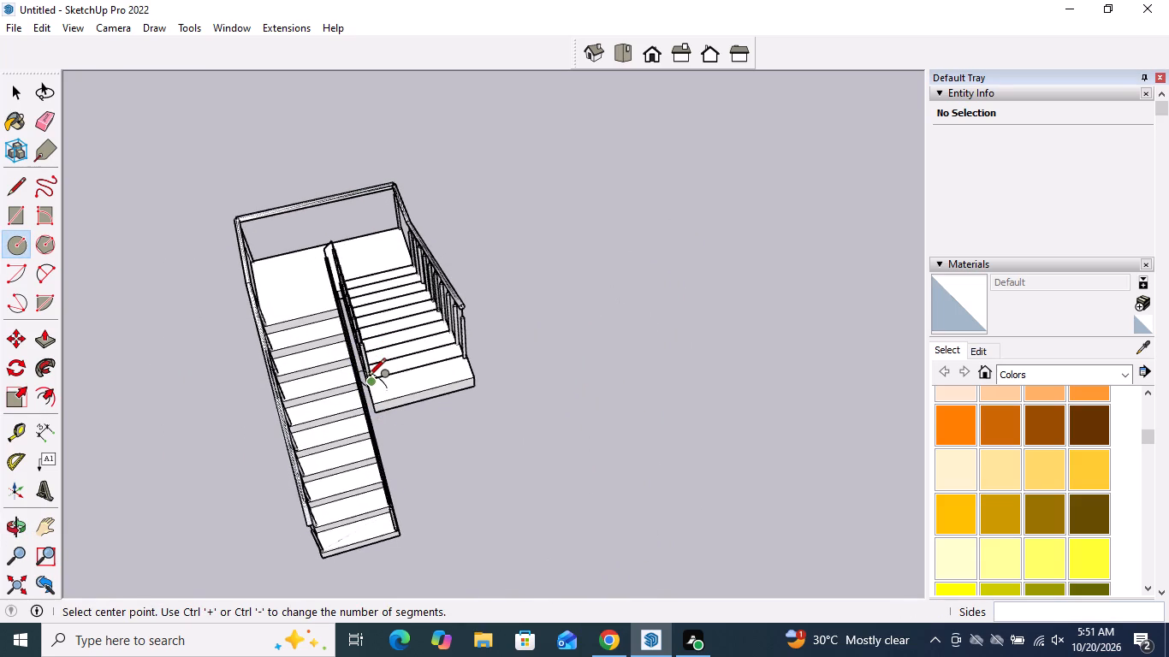
middle_drag(372, 411, 252, 278)
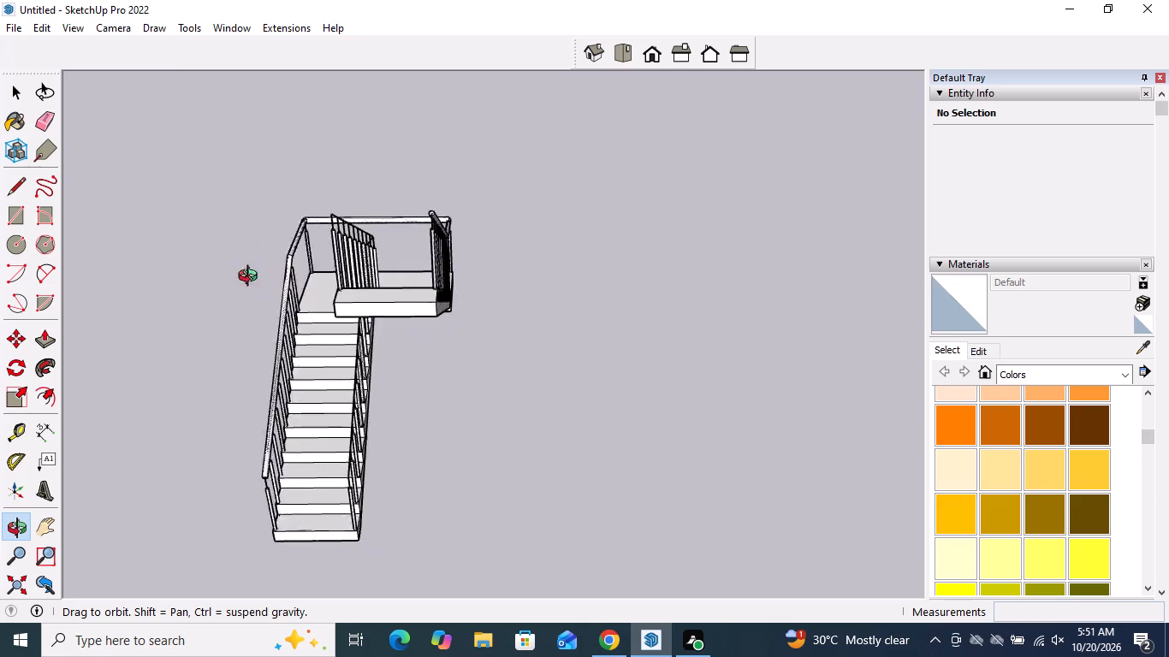
middle_drag(252, 278, 140, 309)
scroll(334, 175, up, 4)
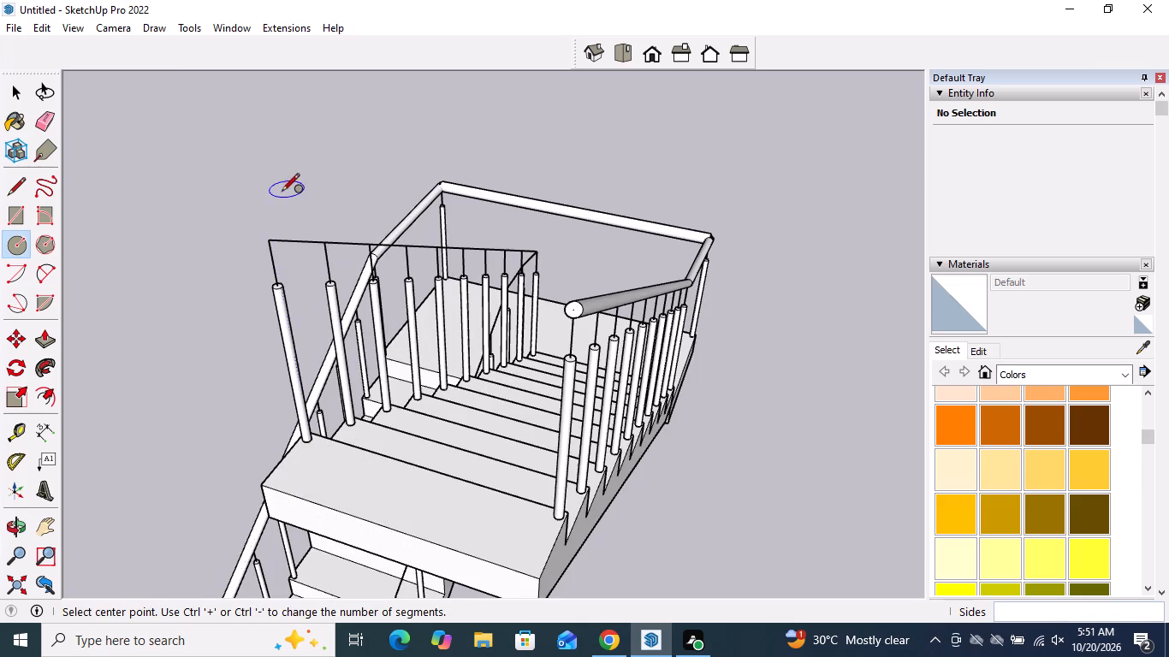
scroll(270, 228, up, 5)
scroll(270, 228, down, 3)
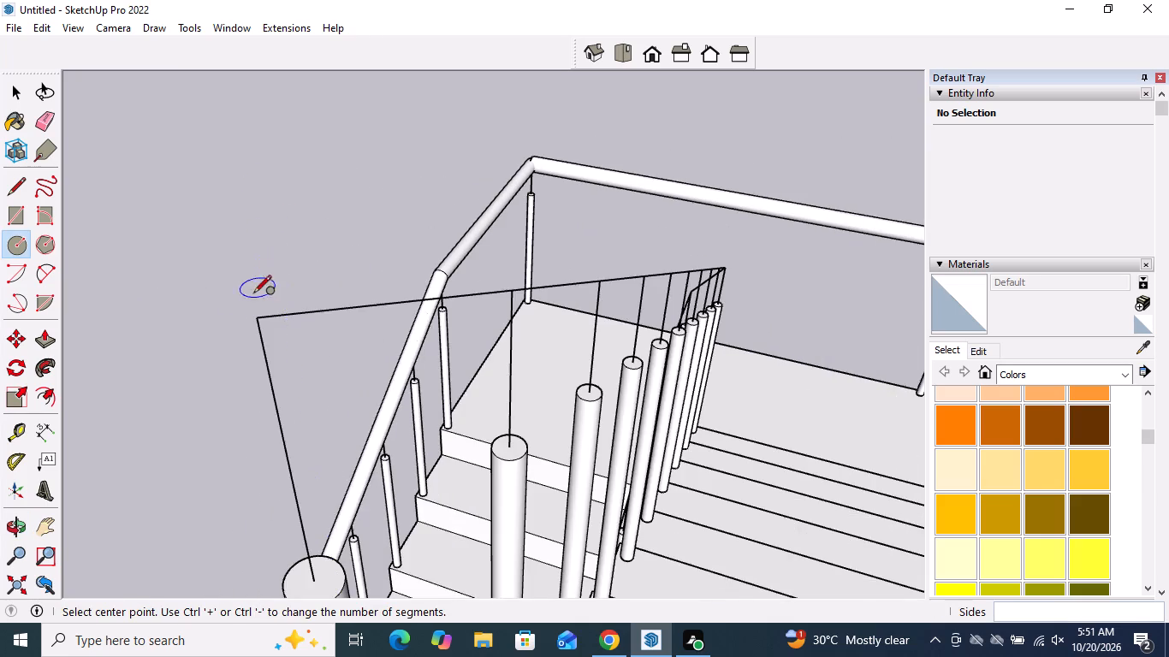
scroll(244, 312, up, 2)
scroll(244, 314, down, 3)
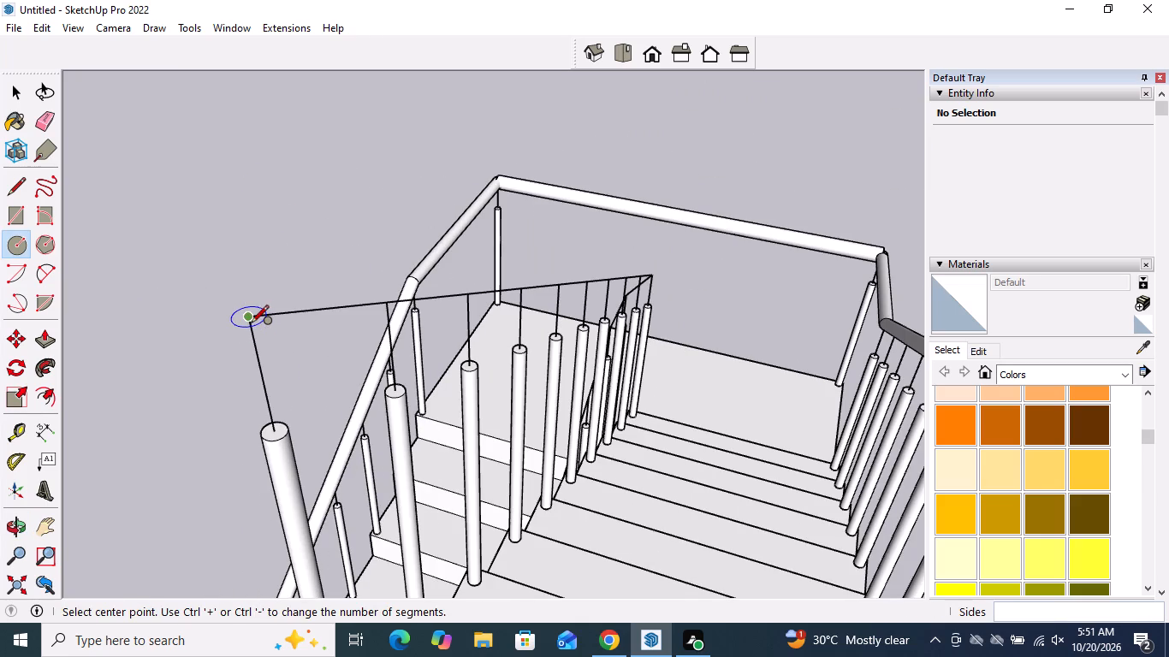
middle_drag(248, 323, 331, 190)
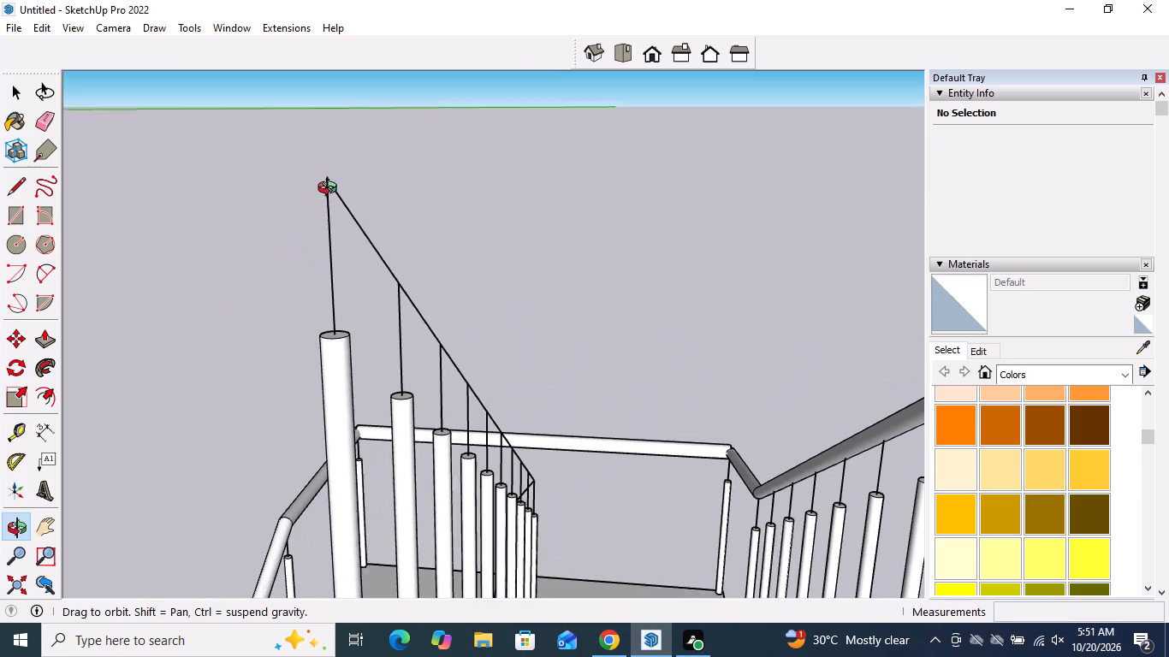
middle_drag(331, 190, 332, 189)
click(329, 183)
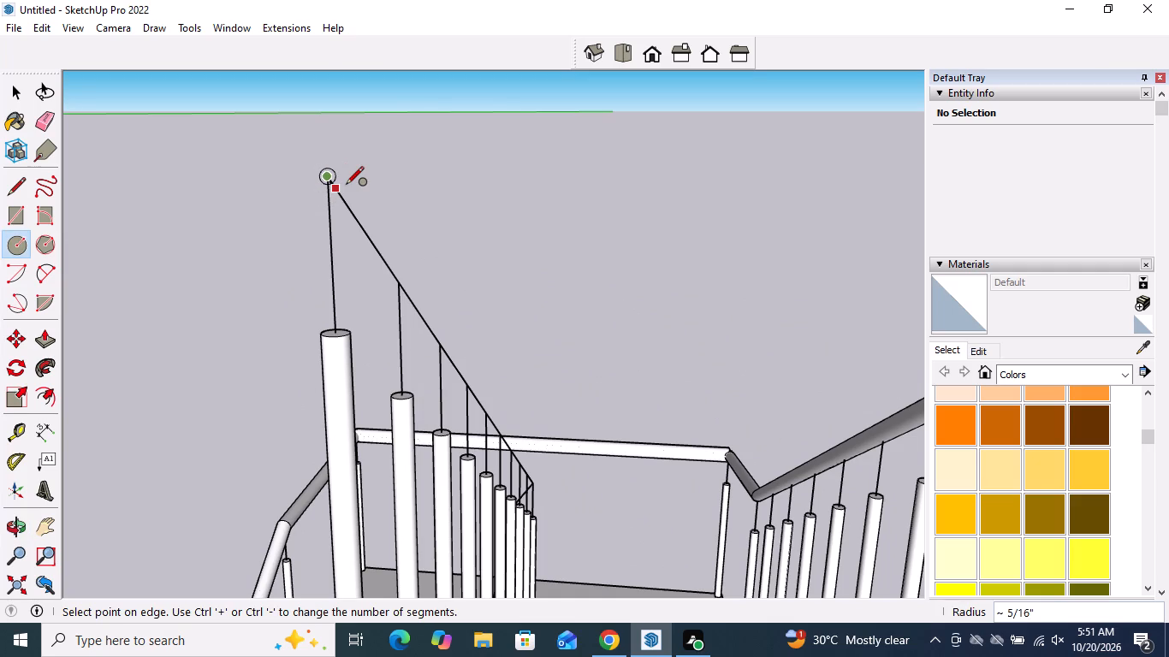
scroll(346, 186, down, 3)
scroll(350, 182, up, 2)
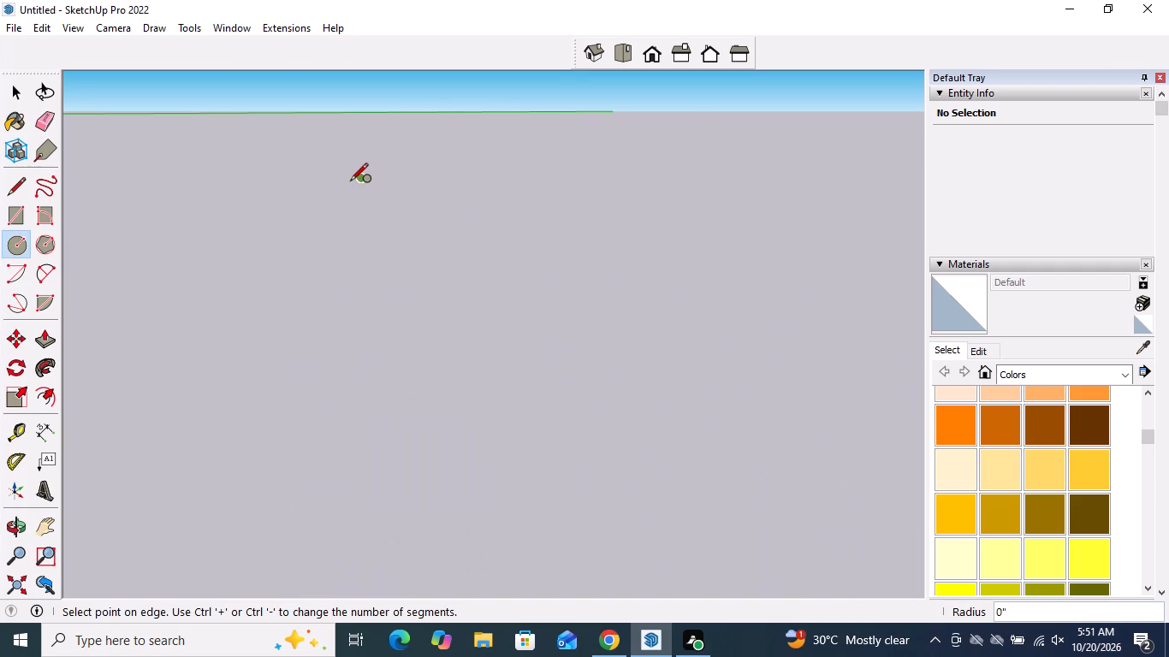
scroll(350, 182, down, 2)
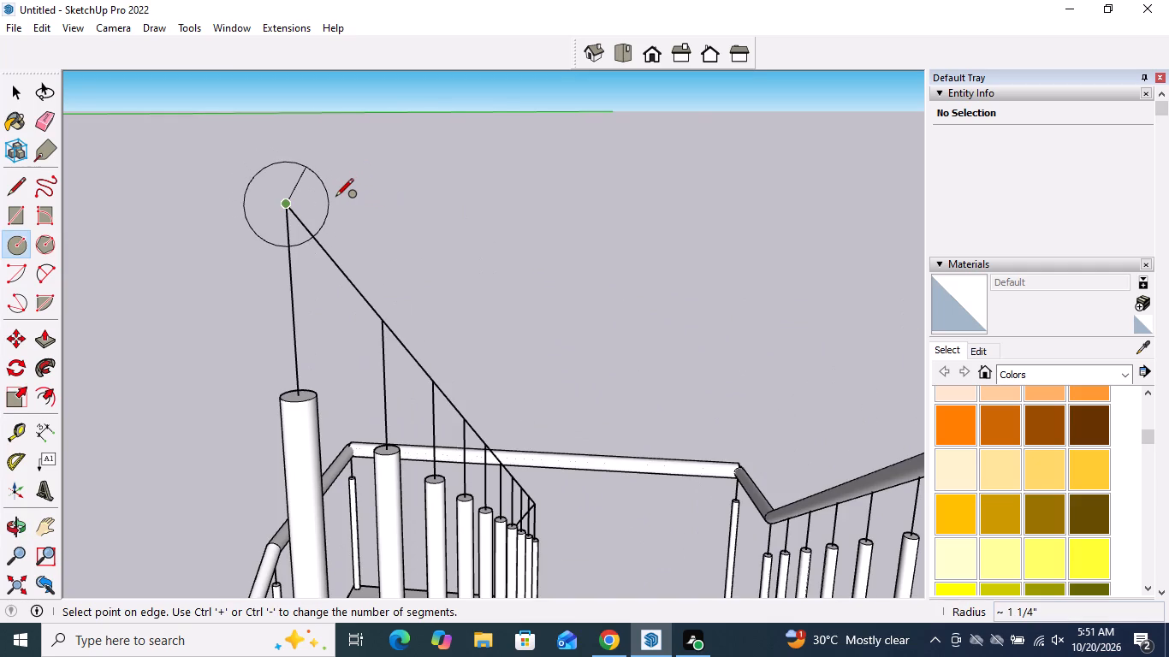
Finish the circular handrail profile, about 1.9 in² in area, centred on the top end of the upper flight's inner rail path.
scroll(335, 198, up, 1)
scroll(335, 198, down, 1)
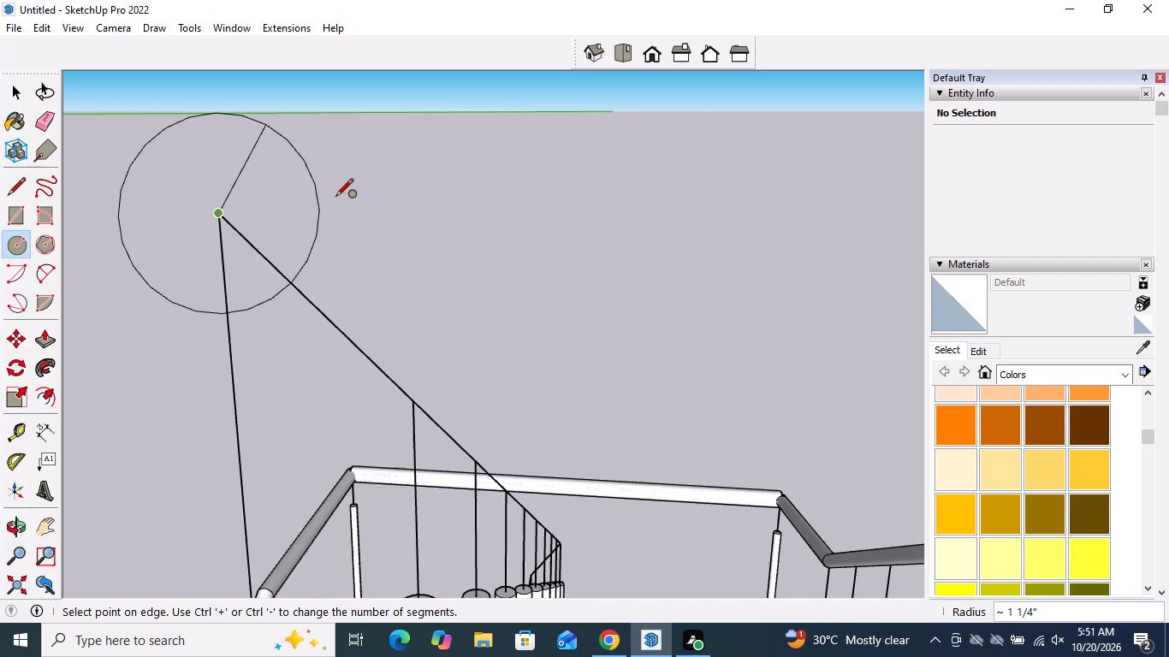
click(335, 198)
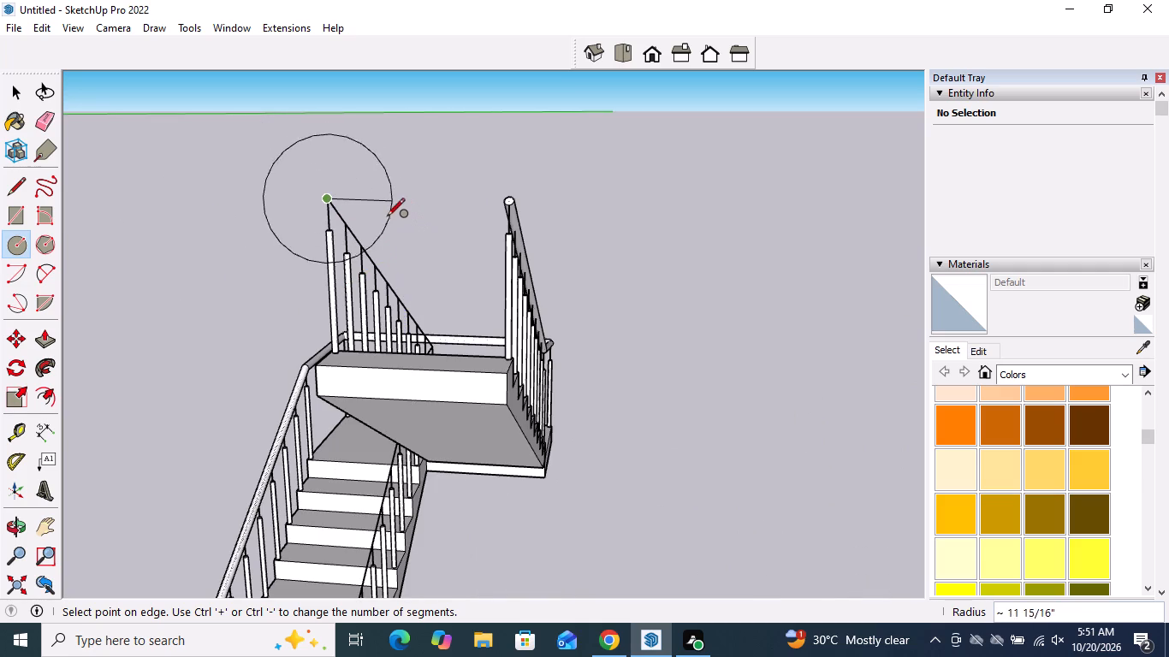
click(345, 203)
key(space)
Examine the circular profile and the inner rail path down the upper flight from the open side of the stair.
middle_drag(354, 194, 387, 299)
scroll(370, 328, up, 3)
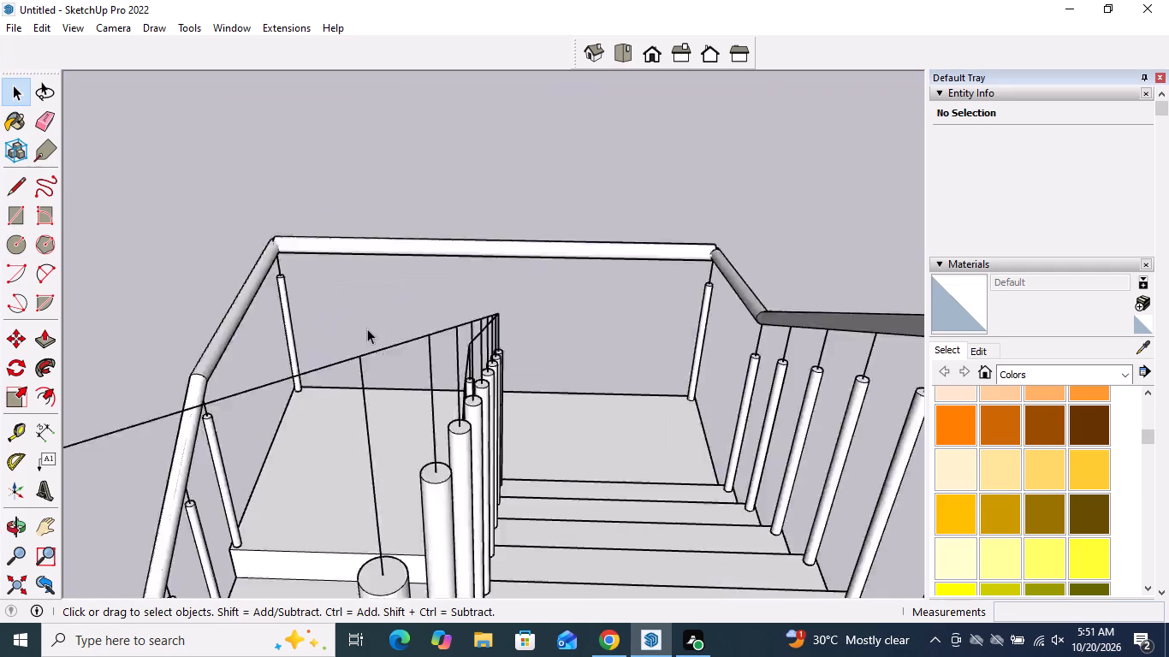
scroll(367, 328, up, 2)
scroll(383, 315, down, 2)
middle_drag(339, 332, 889, 327)
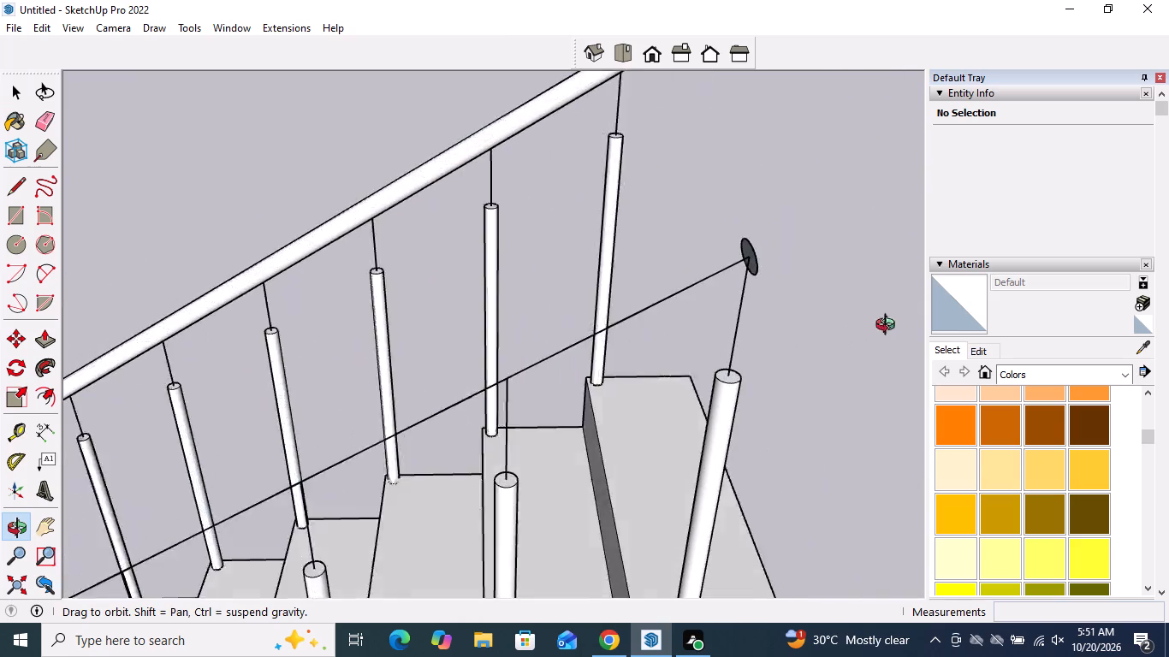
middle_drag(889, 327, 975, 317)
scroll(654, 193, down, 4)
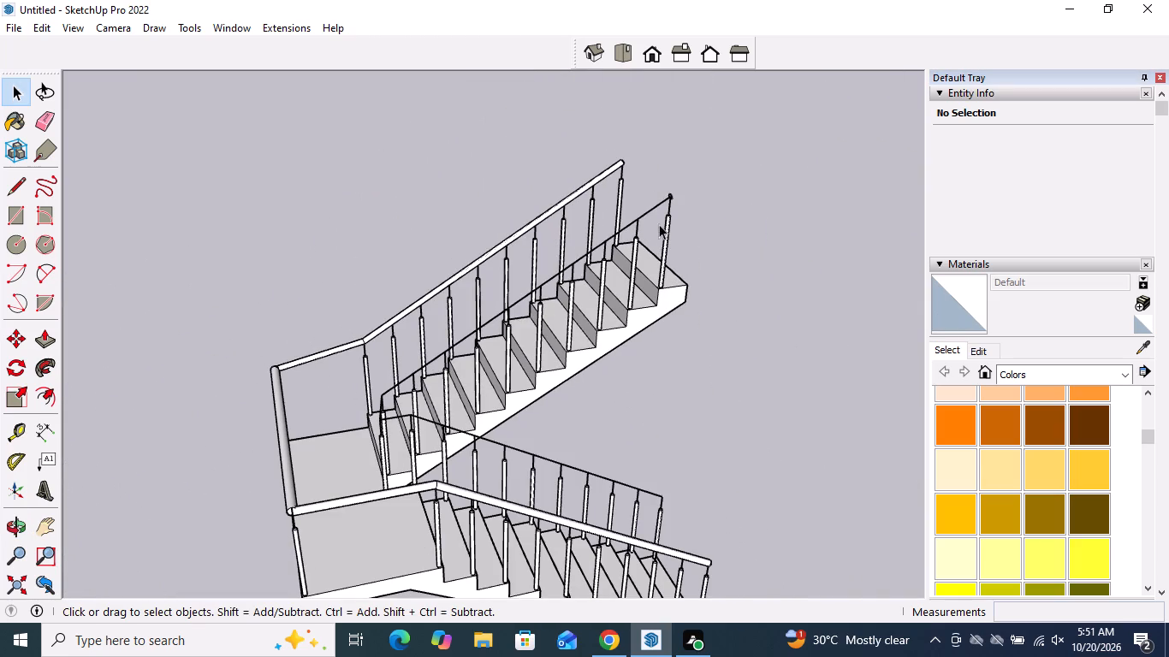
middle_drag(659, 224, 700, 223)
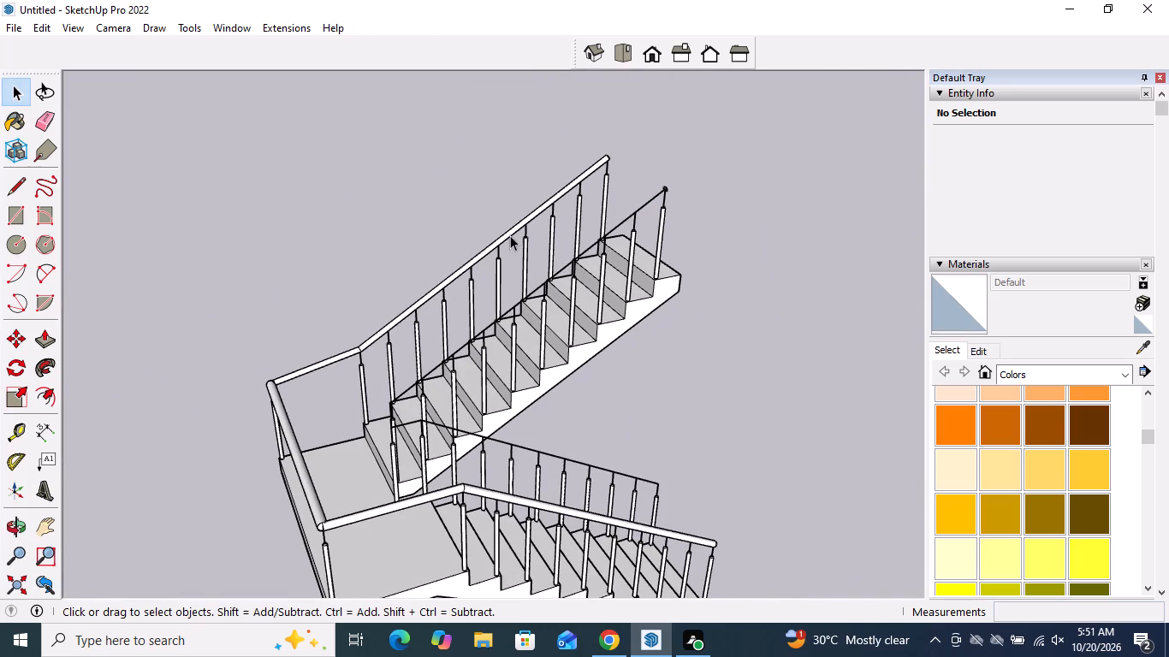
scroll(510, 234, up, 1)
scroll(553, 303, up, 1)
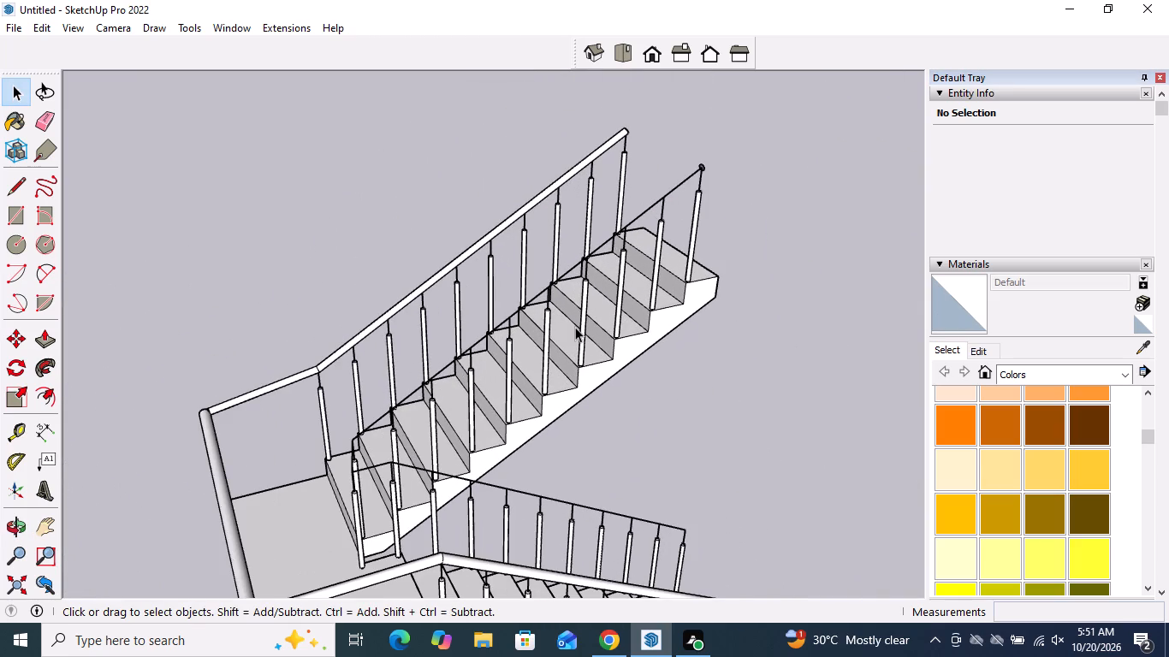
scroll(627, 346, up, 1)
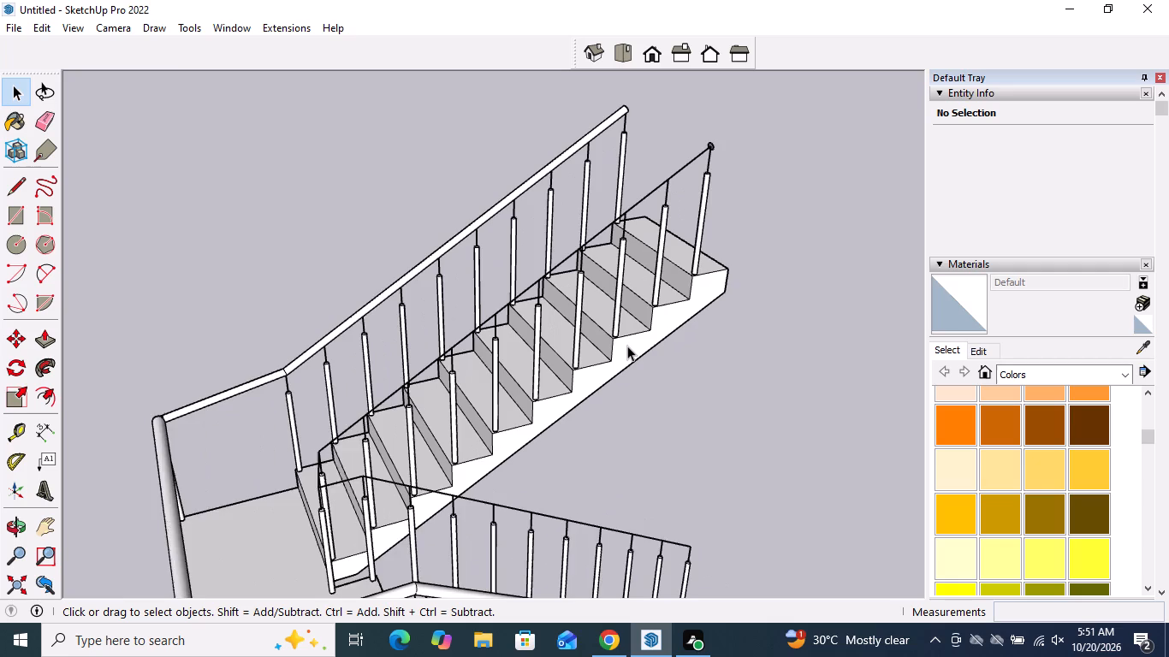
scroll(627, 346, up, 1)
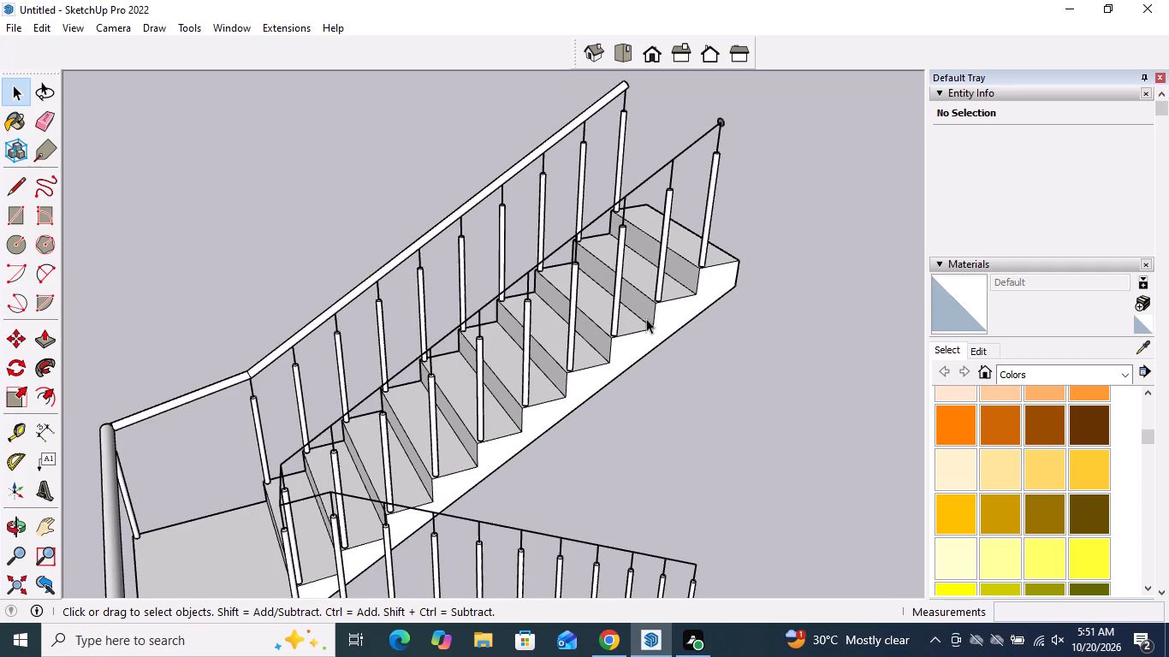
middle_drag(646, 318, 679, 322)
scroll(784, 338, up, 1)
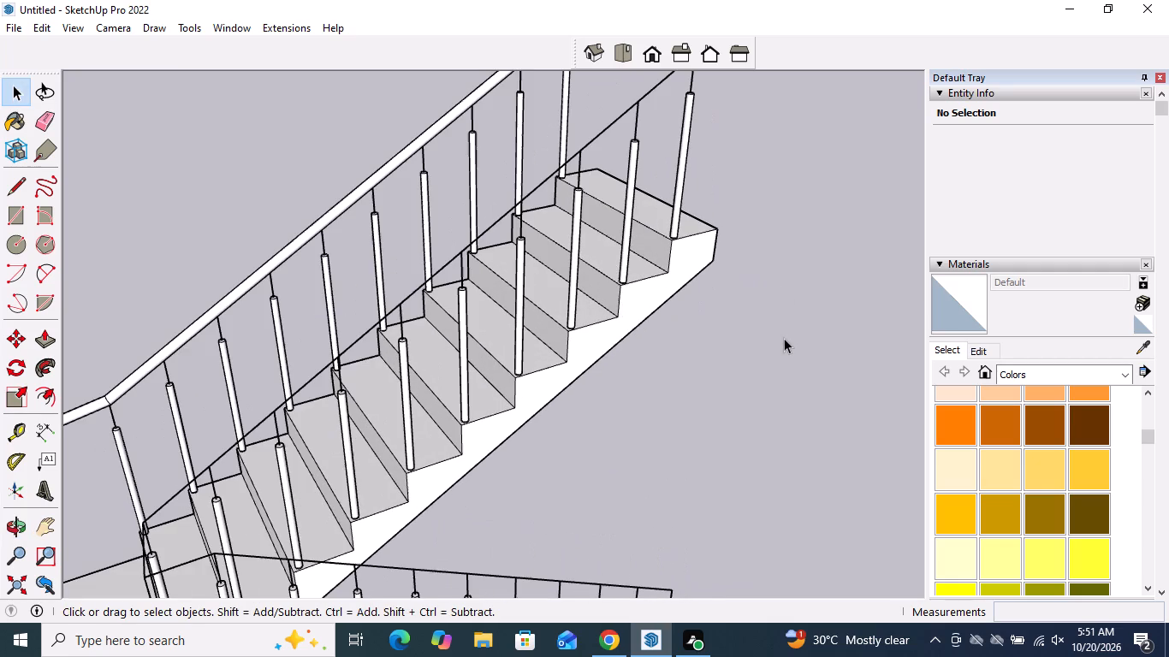
scroll(703, 311, down, 1)
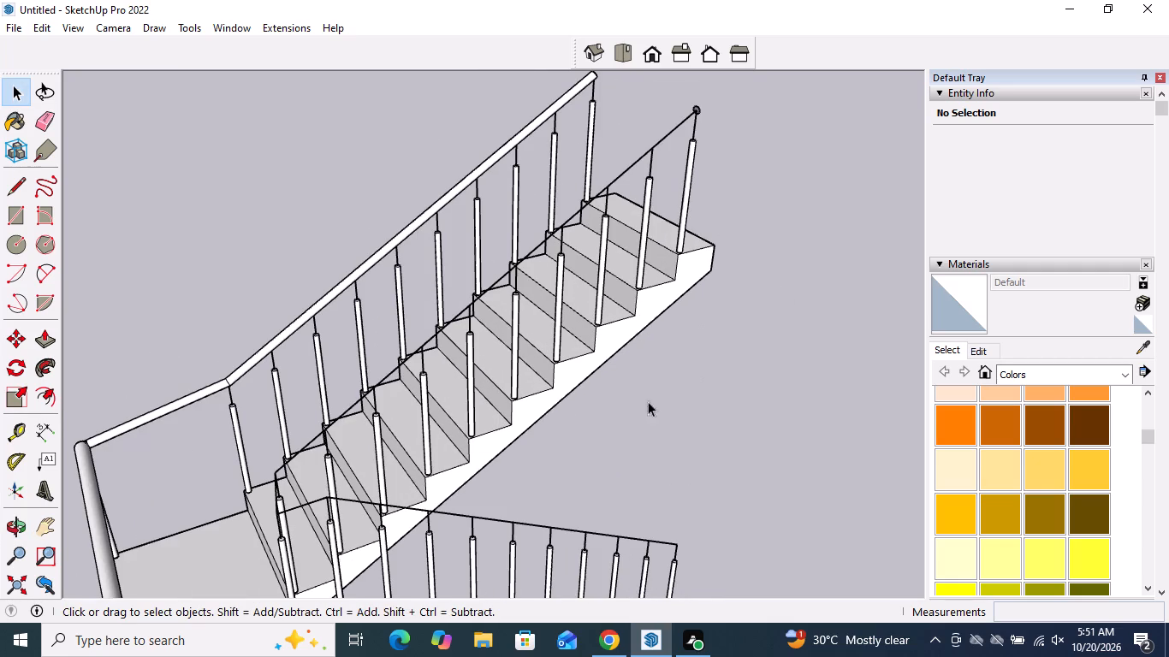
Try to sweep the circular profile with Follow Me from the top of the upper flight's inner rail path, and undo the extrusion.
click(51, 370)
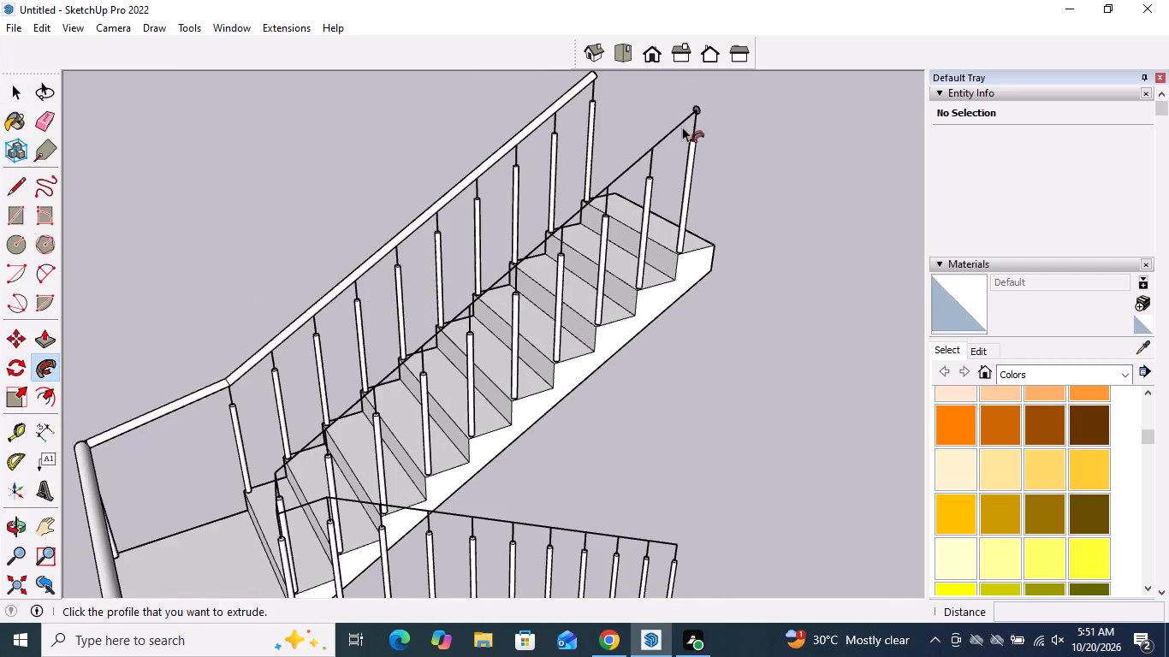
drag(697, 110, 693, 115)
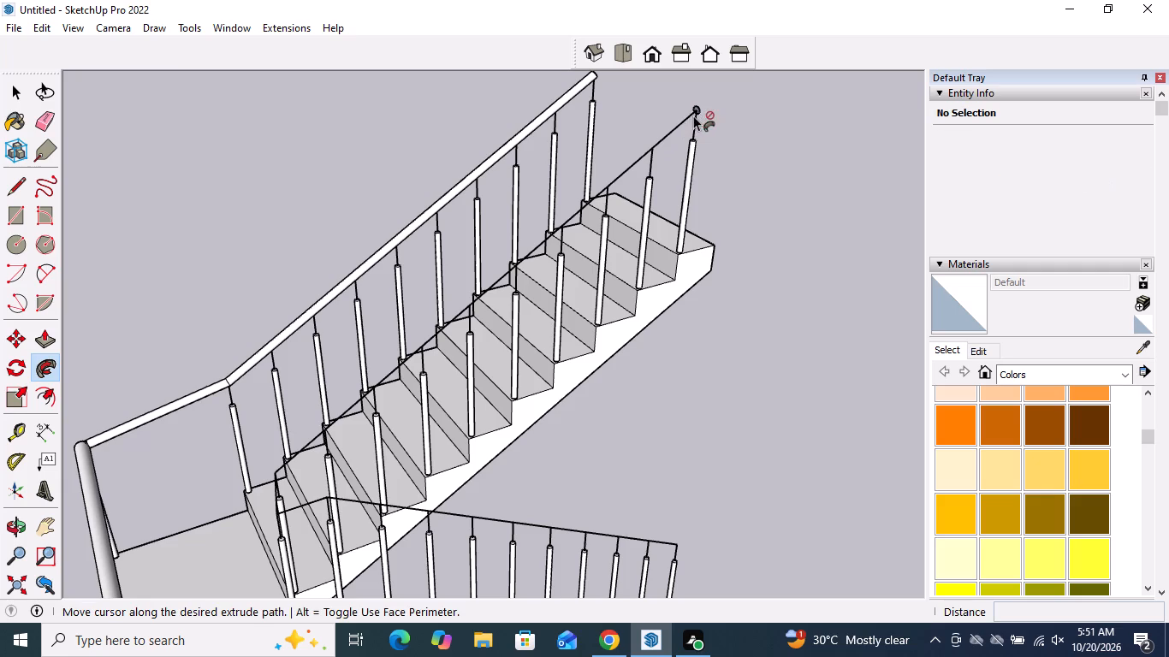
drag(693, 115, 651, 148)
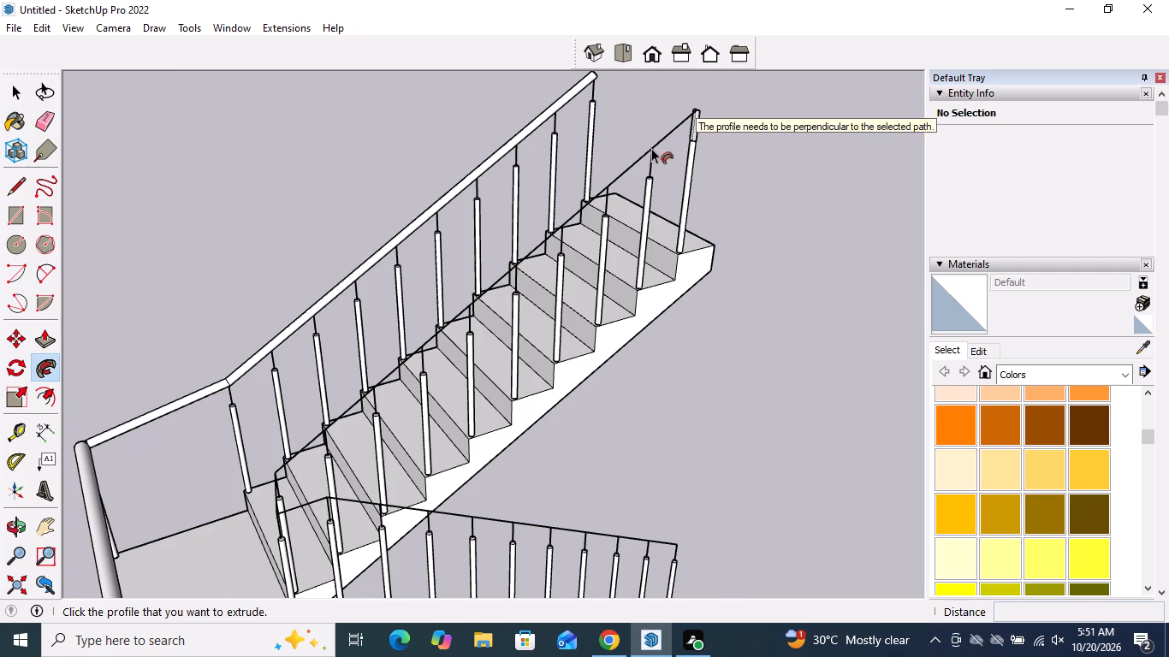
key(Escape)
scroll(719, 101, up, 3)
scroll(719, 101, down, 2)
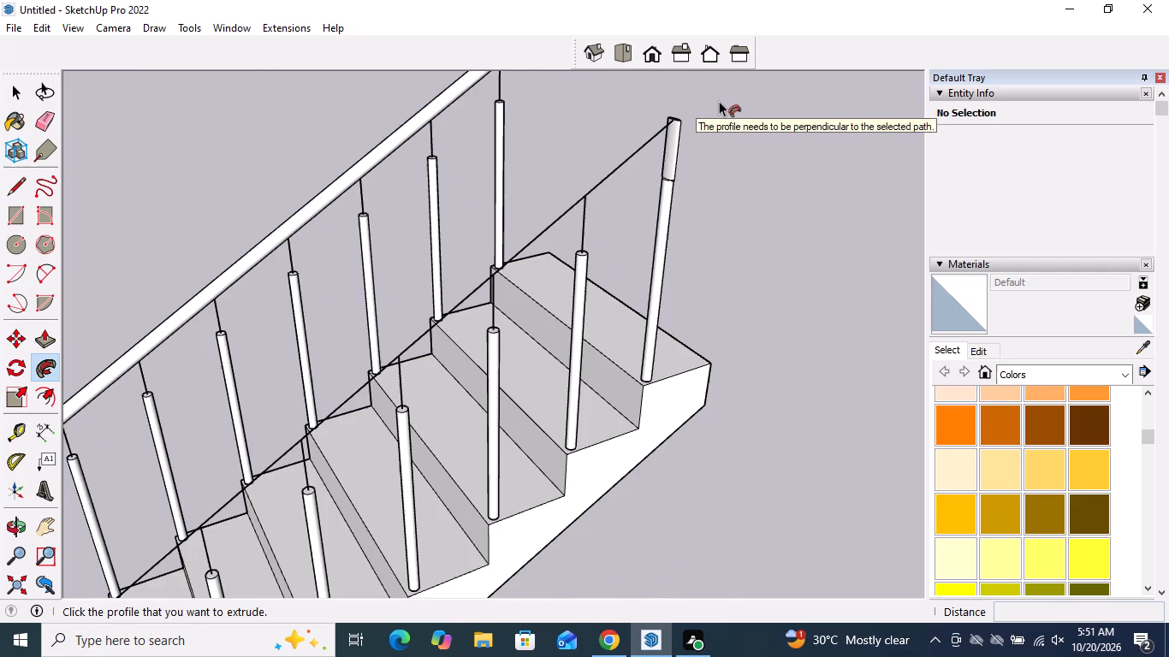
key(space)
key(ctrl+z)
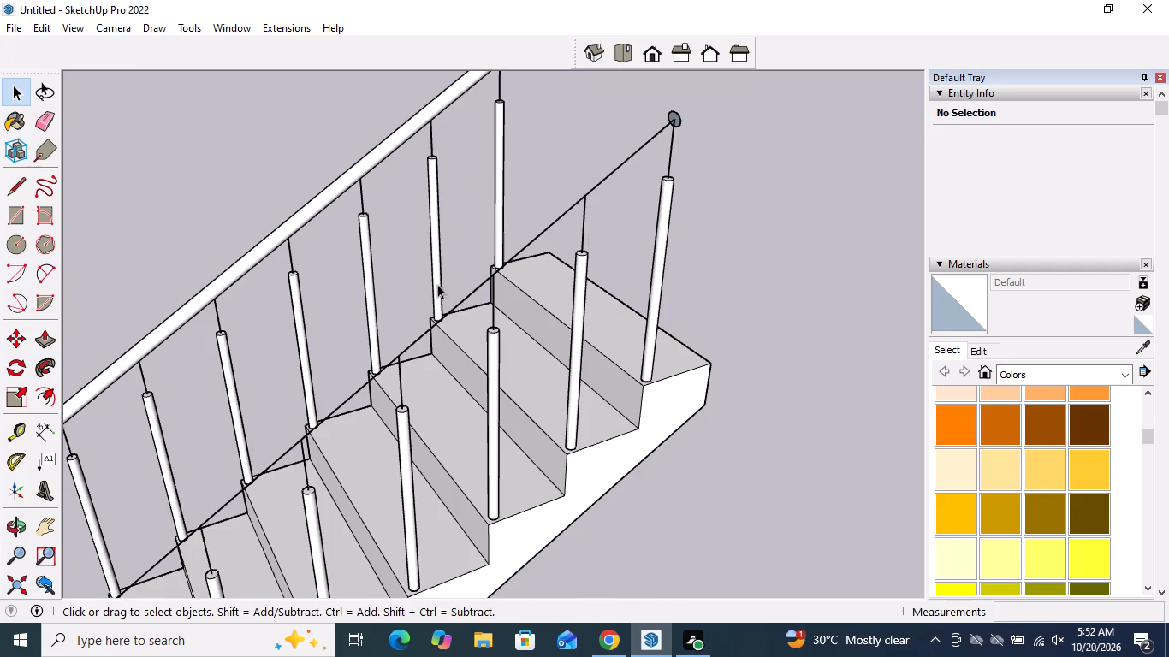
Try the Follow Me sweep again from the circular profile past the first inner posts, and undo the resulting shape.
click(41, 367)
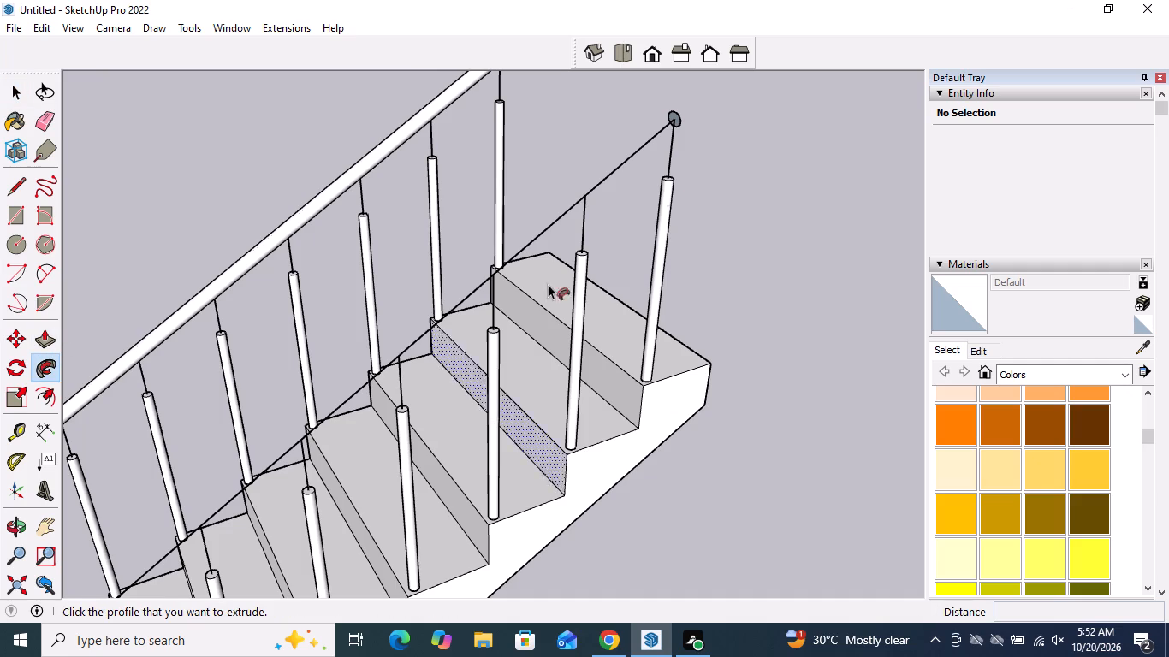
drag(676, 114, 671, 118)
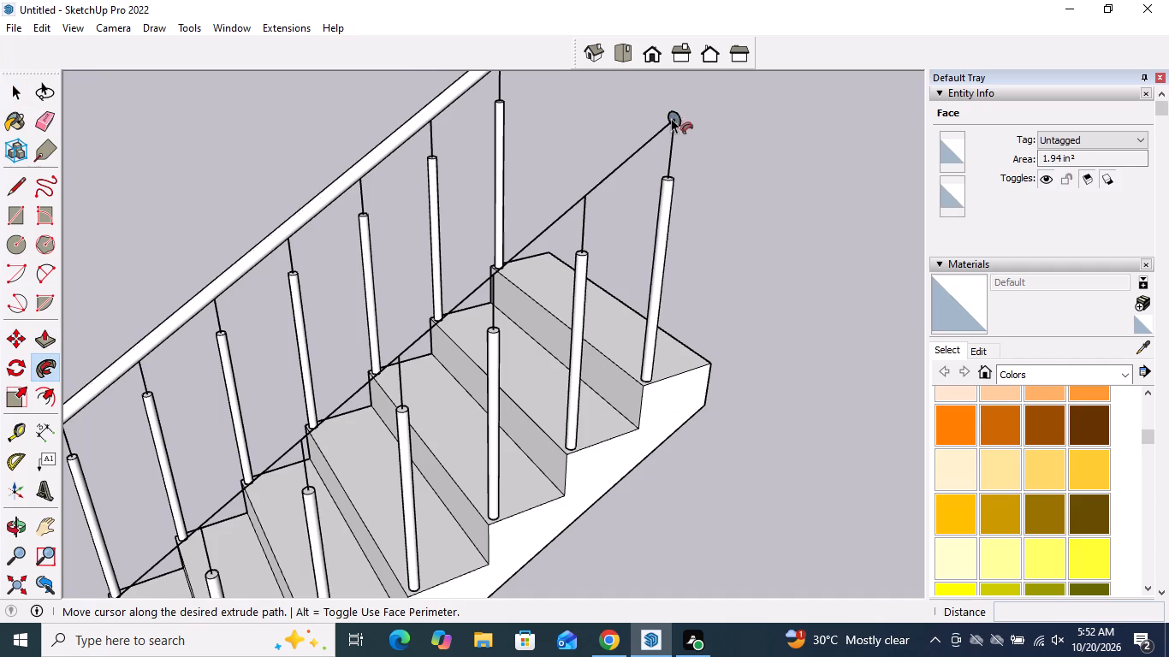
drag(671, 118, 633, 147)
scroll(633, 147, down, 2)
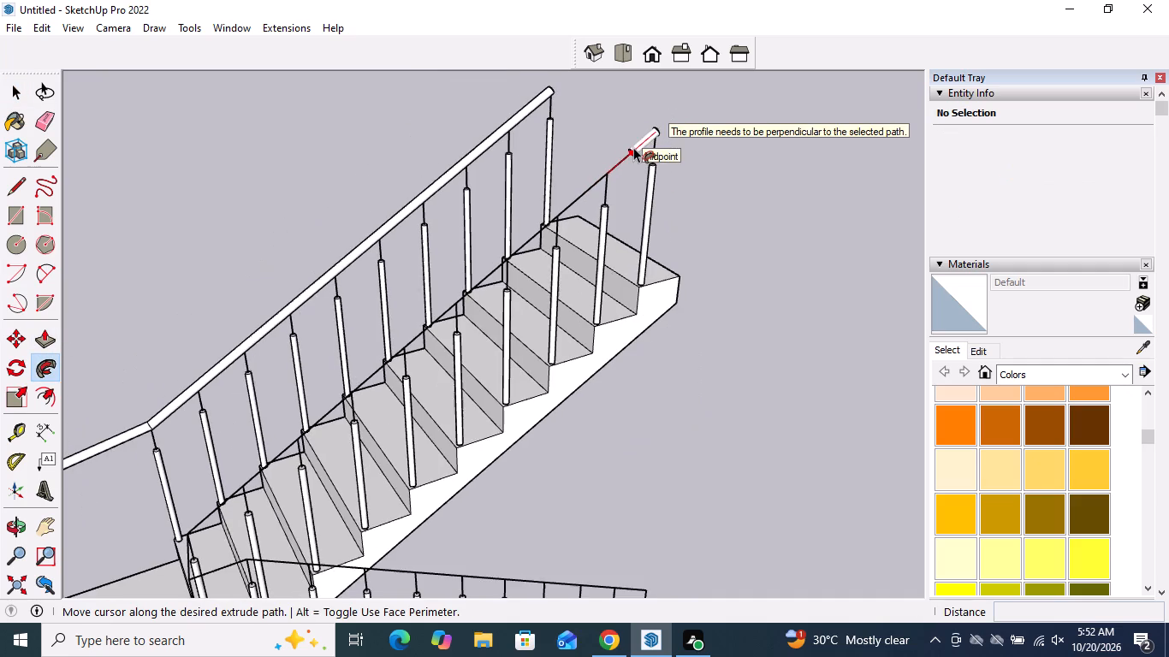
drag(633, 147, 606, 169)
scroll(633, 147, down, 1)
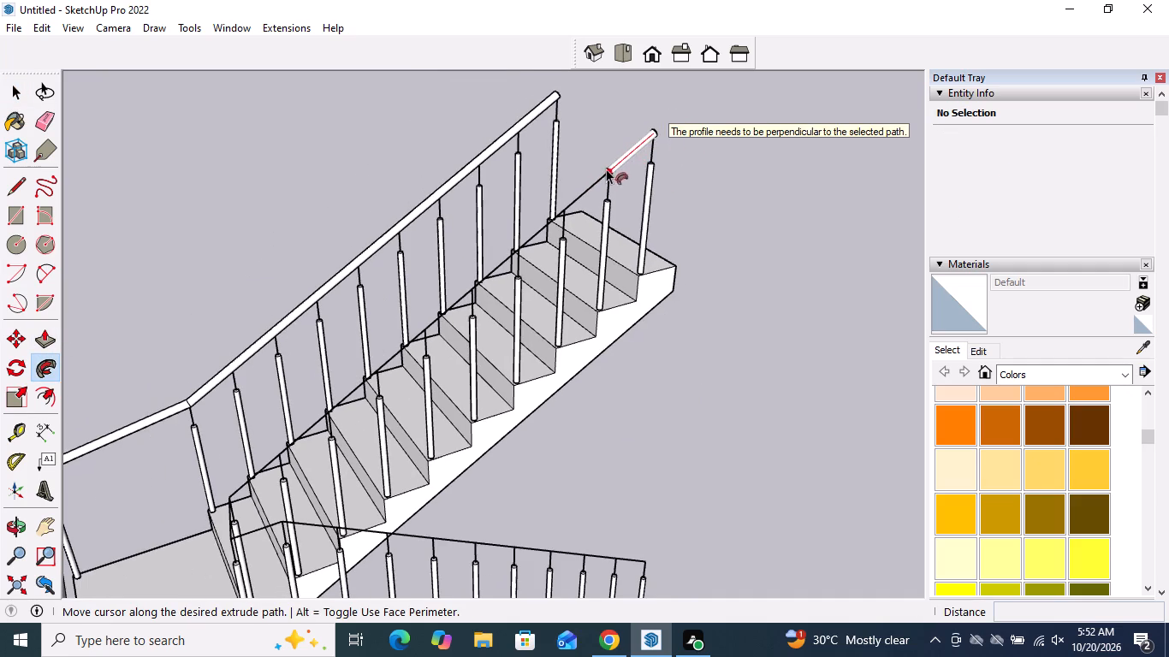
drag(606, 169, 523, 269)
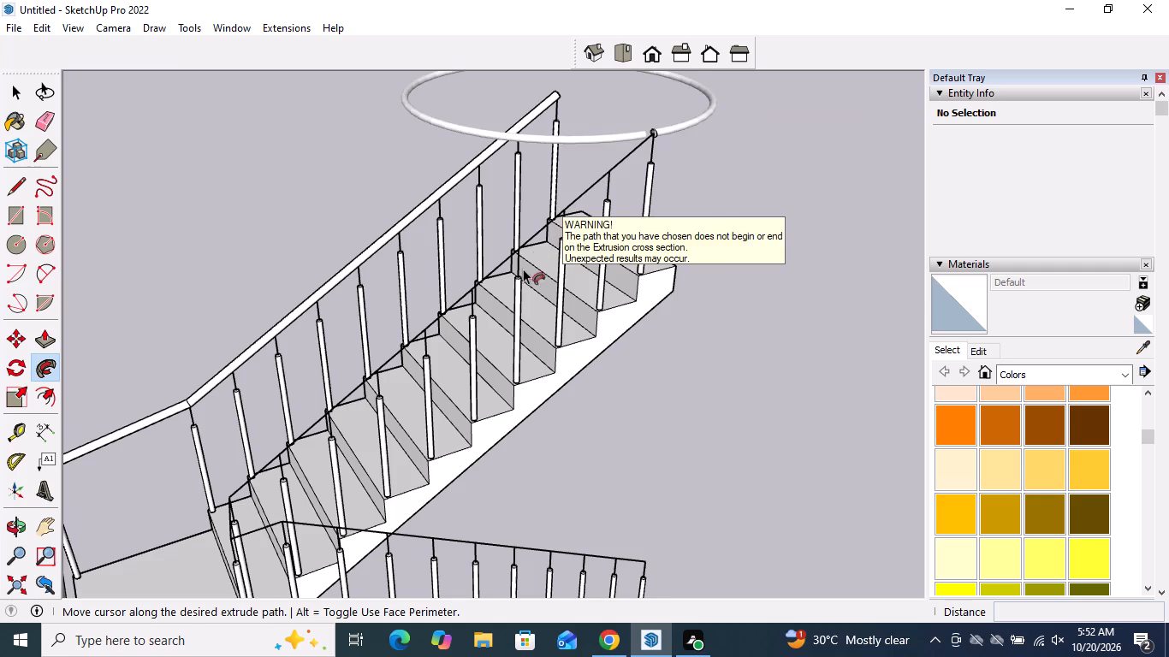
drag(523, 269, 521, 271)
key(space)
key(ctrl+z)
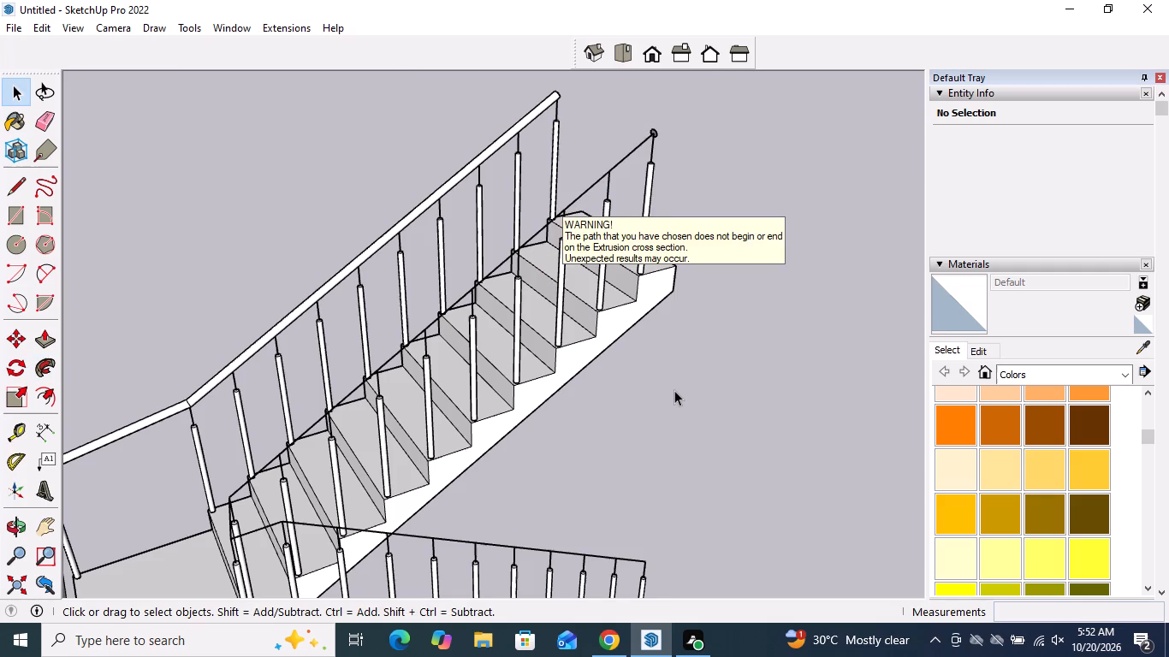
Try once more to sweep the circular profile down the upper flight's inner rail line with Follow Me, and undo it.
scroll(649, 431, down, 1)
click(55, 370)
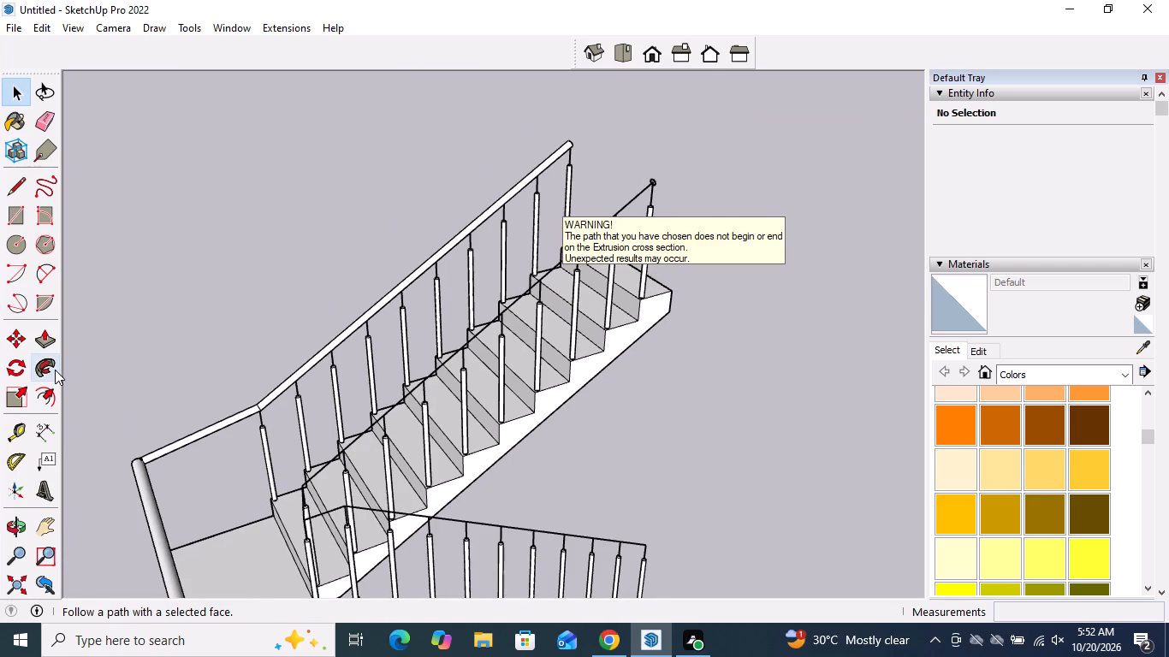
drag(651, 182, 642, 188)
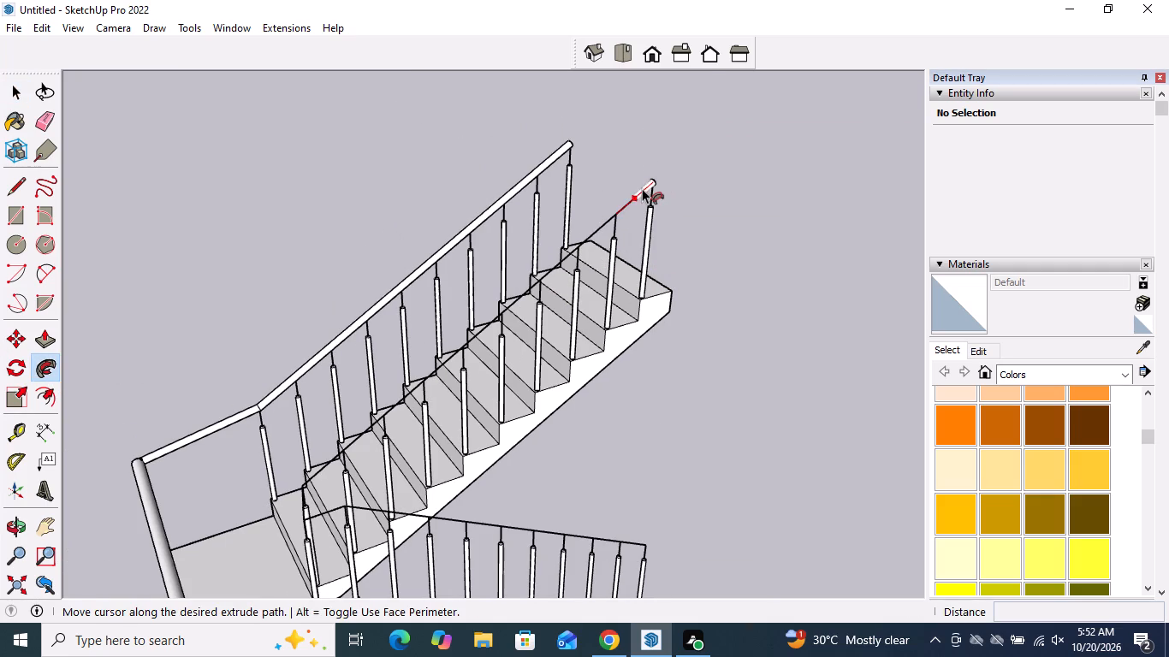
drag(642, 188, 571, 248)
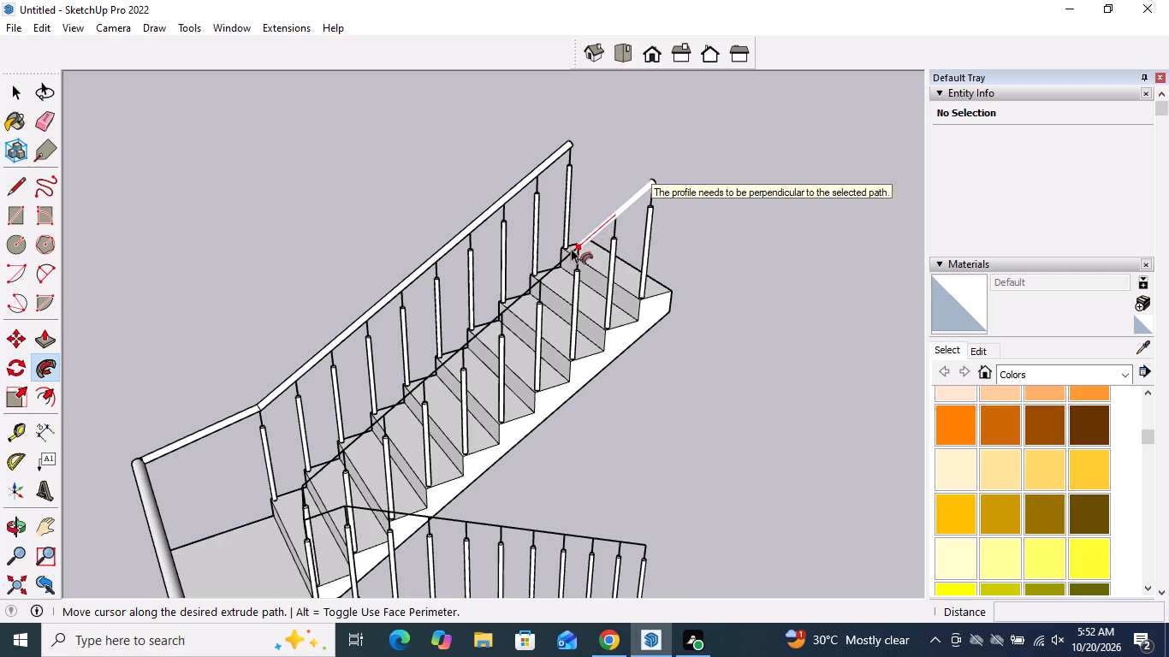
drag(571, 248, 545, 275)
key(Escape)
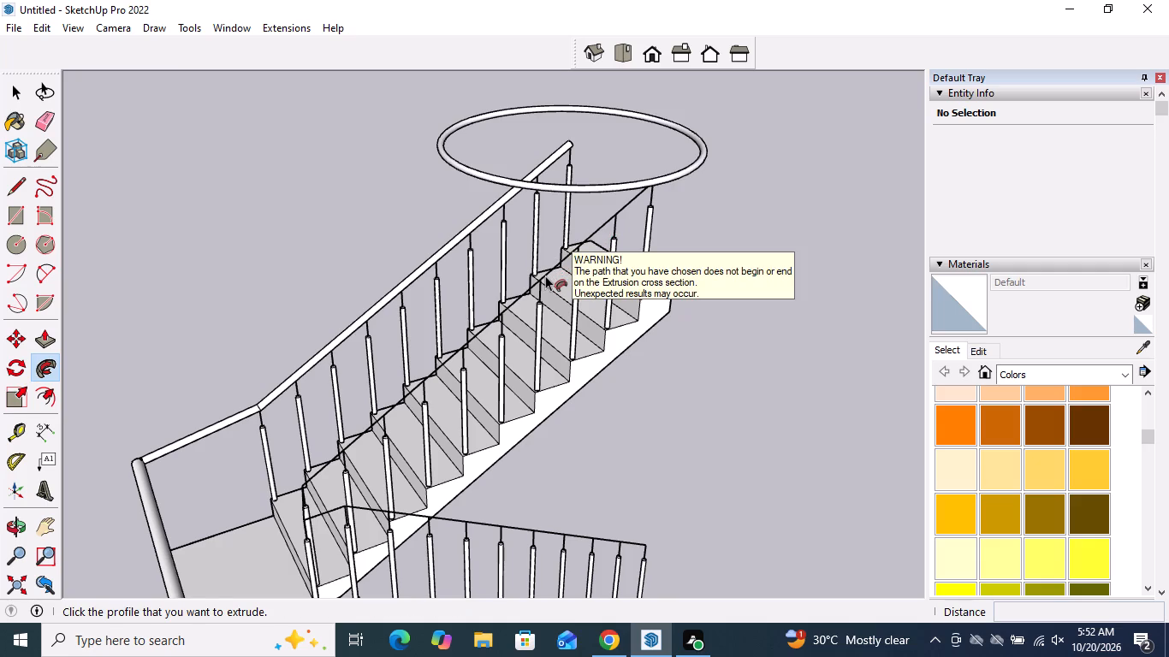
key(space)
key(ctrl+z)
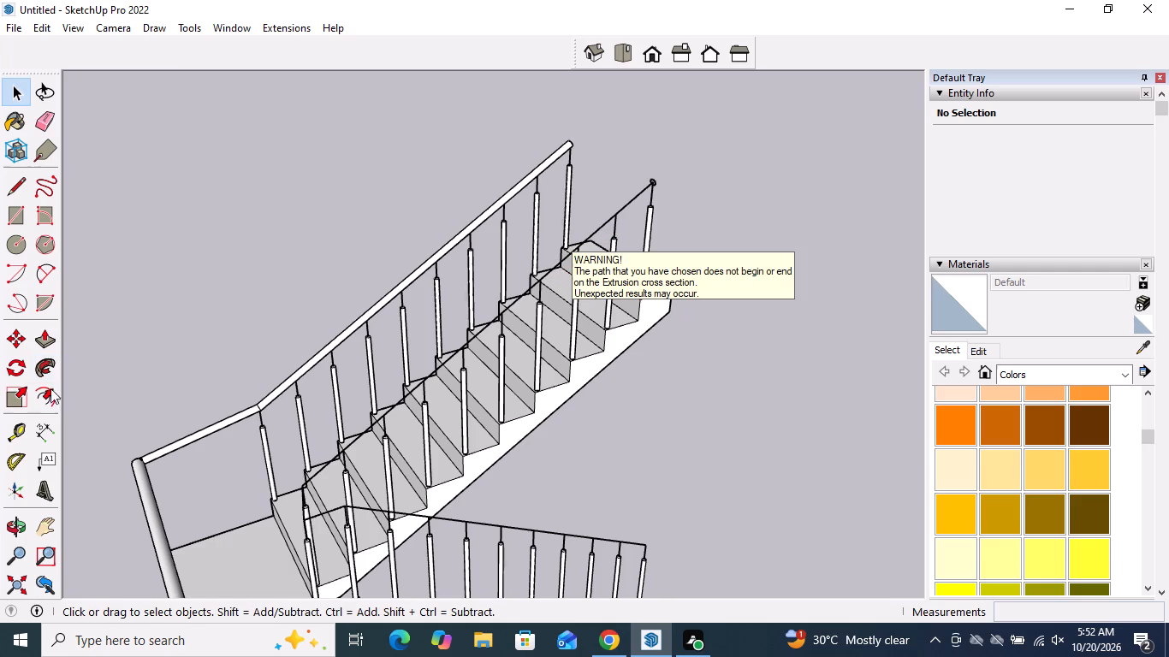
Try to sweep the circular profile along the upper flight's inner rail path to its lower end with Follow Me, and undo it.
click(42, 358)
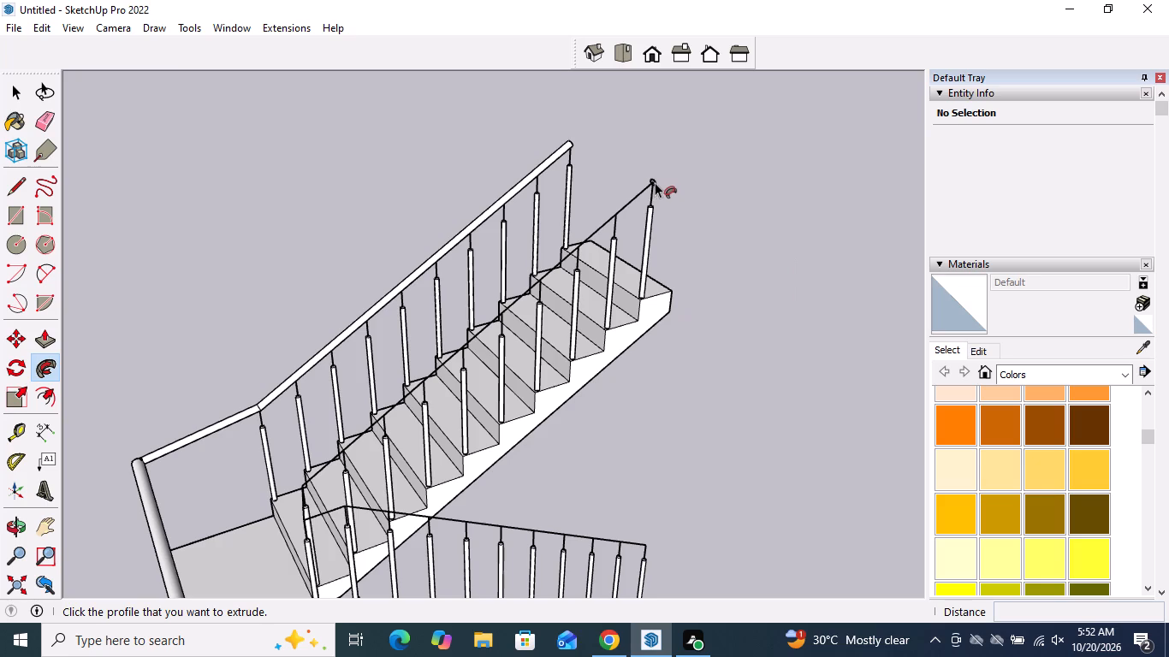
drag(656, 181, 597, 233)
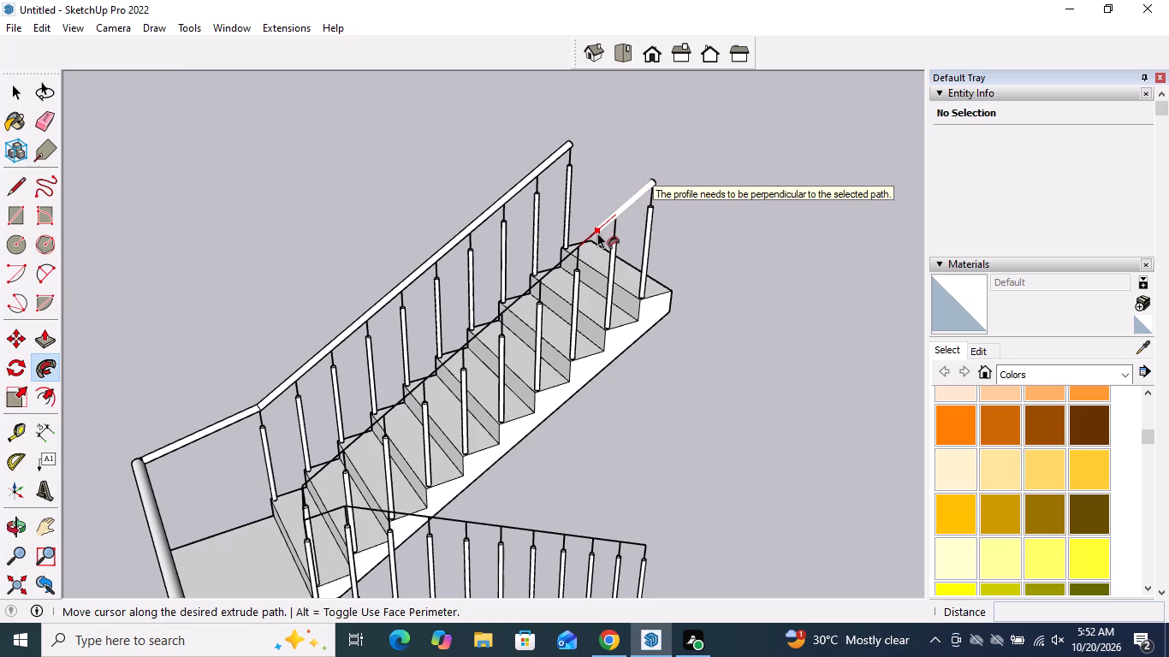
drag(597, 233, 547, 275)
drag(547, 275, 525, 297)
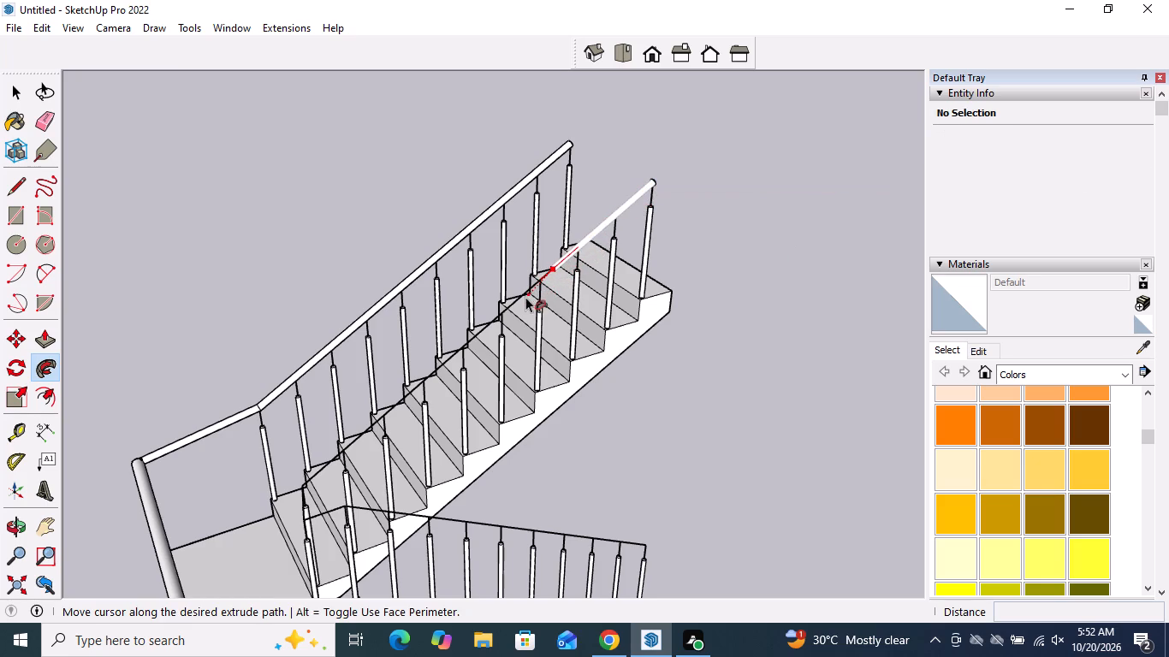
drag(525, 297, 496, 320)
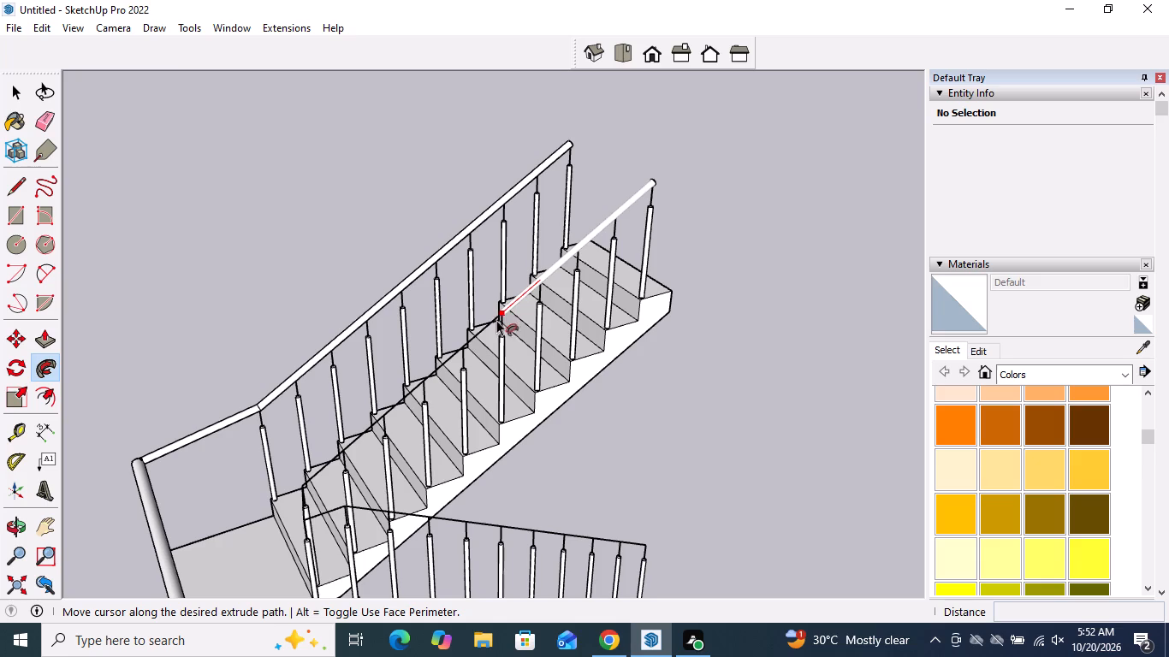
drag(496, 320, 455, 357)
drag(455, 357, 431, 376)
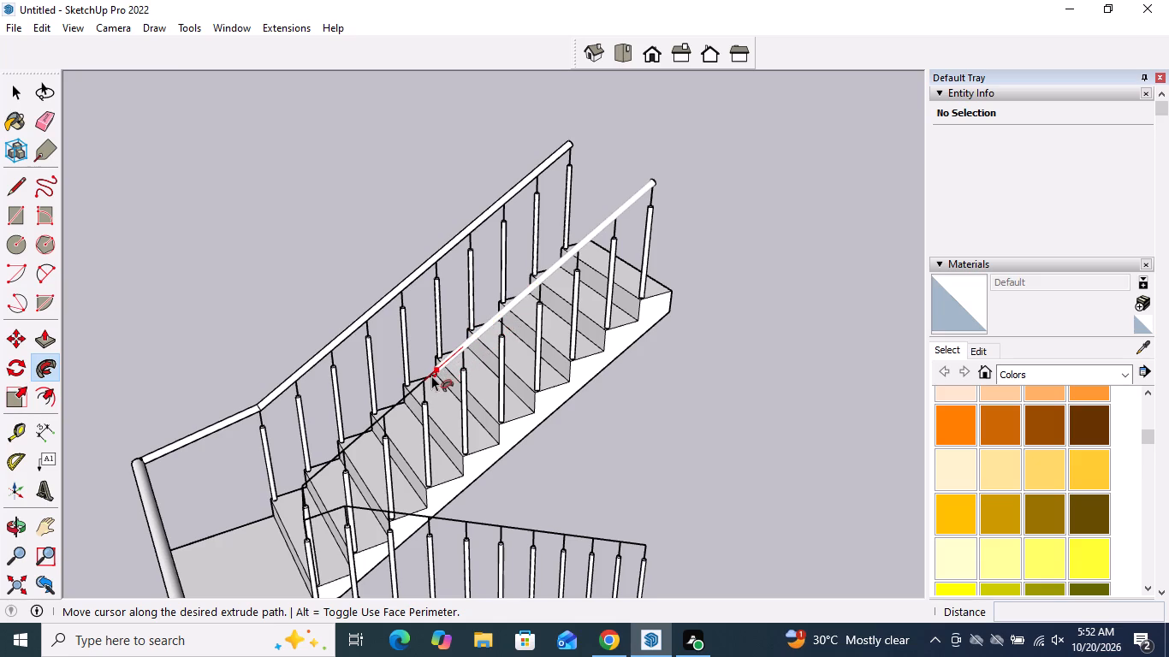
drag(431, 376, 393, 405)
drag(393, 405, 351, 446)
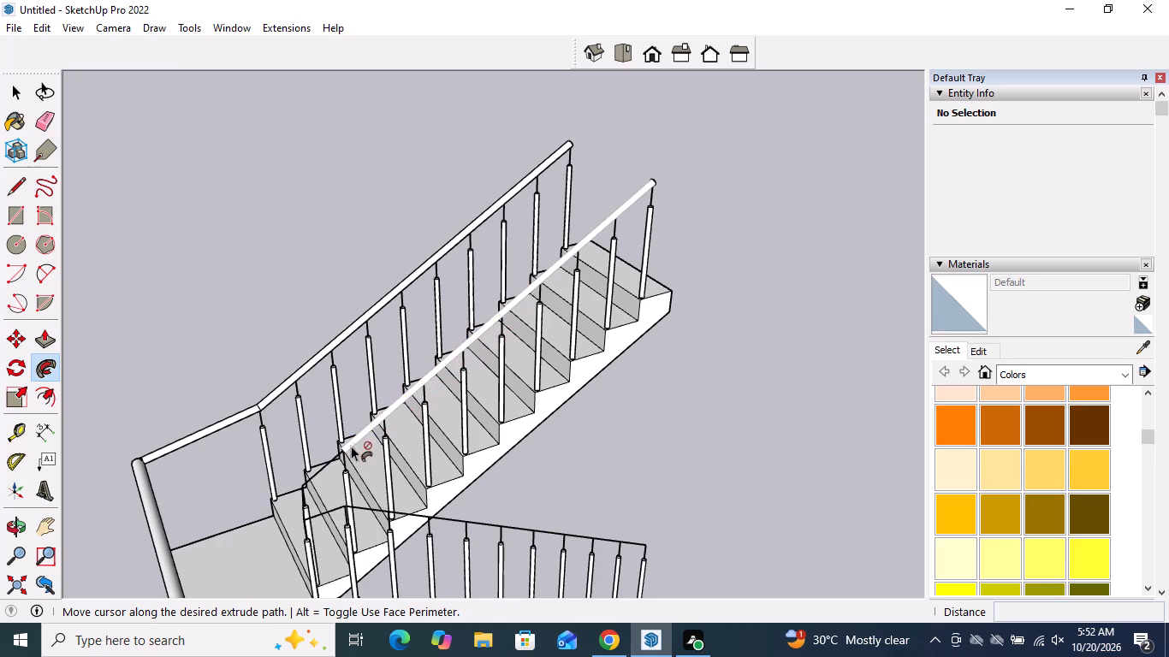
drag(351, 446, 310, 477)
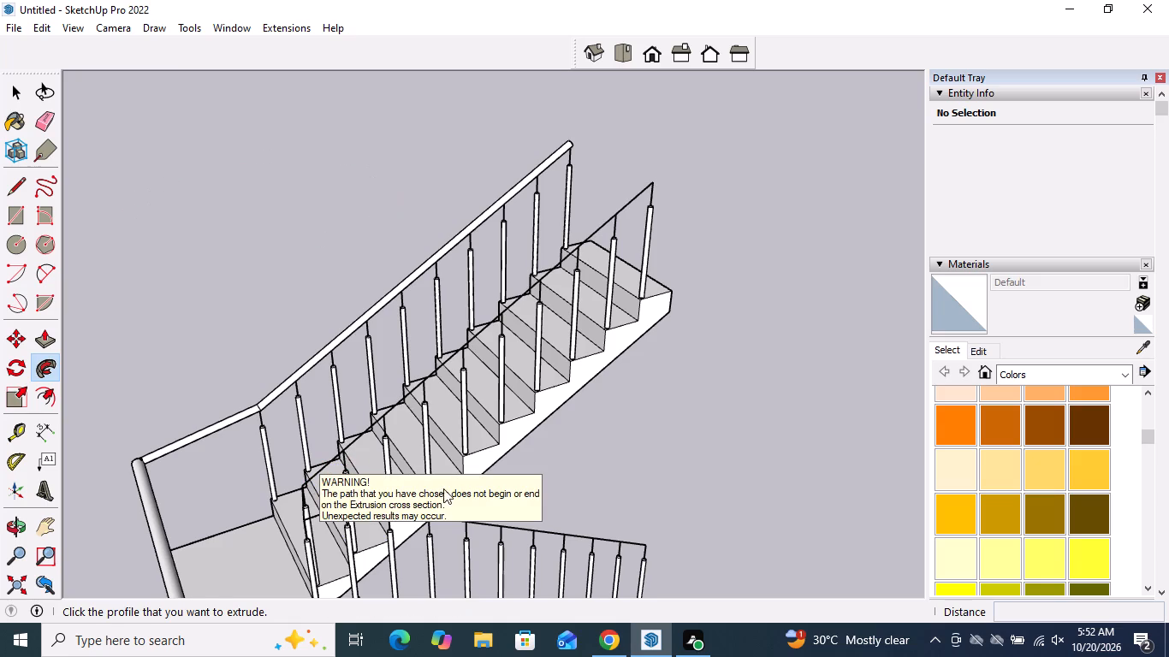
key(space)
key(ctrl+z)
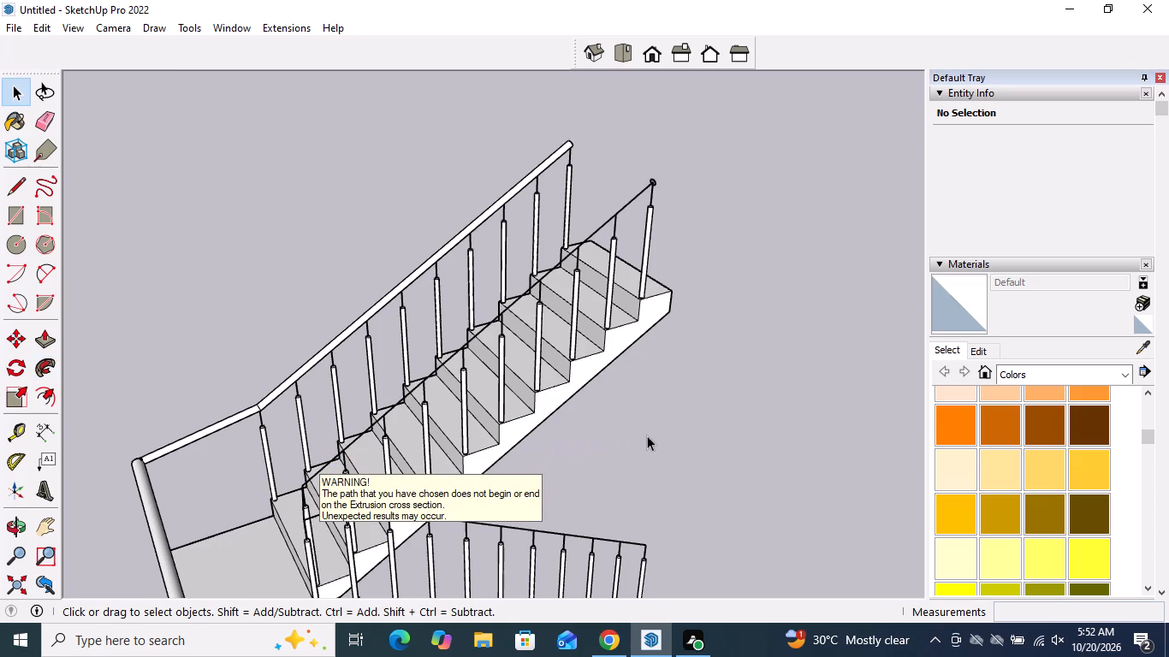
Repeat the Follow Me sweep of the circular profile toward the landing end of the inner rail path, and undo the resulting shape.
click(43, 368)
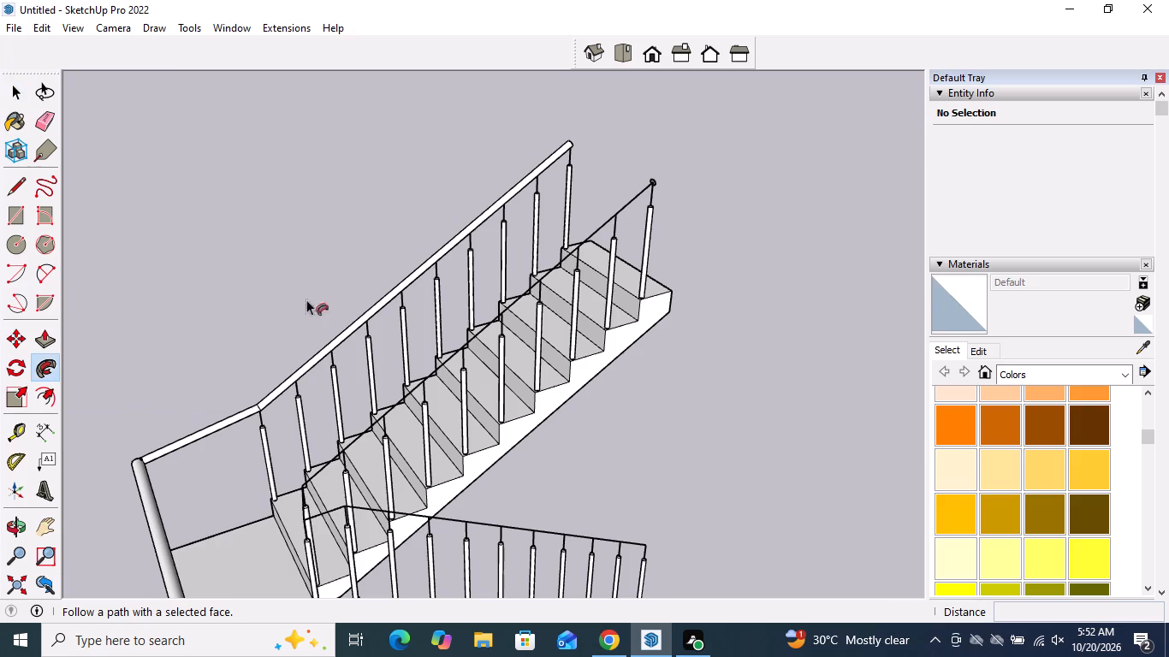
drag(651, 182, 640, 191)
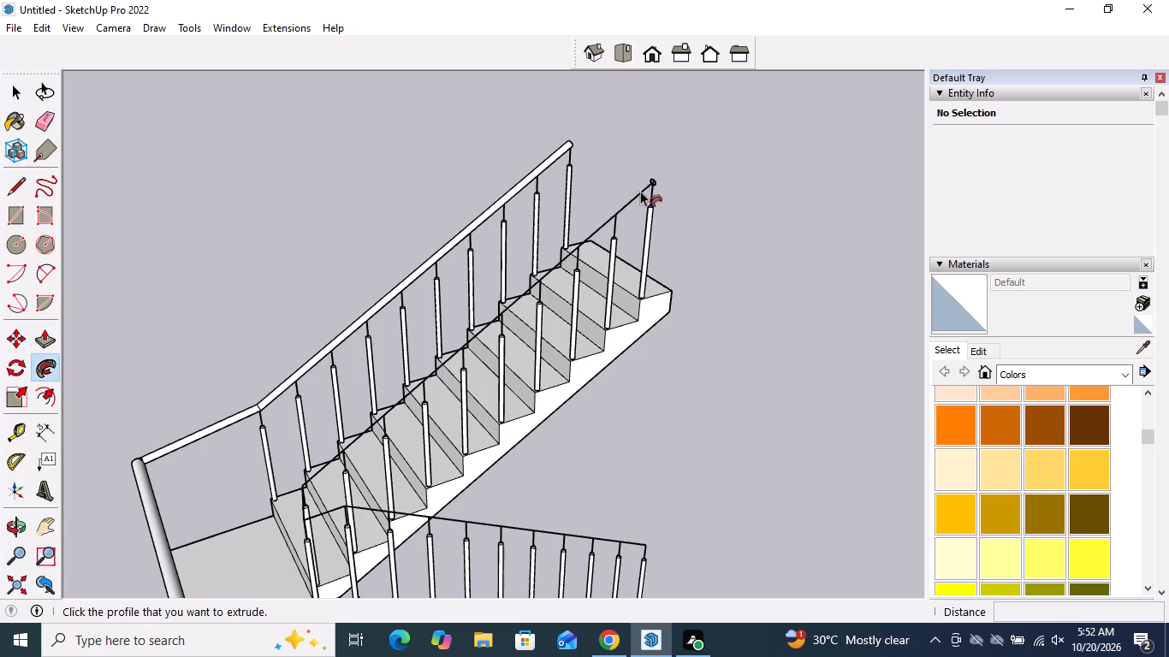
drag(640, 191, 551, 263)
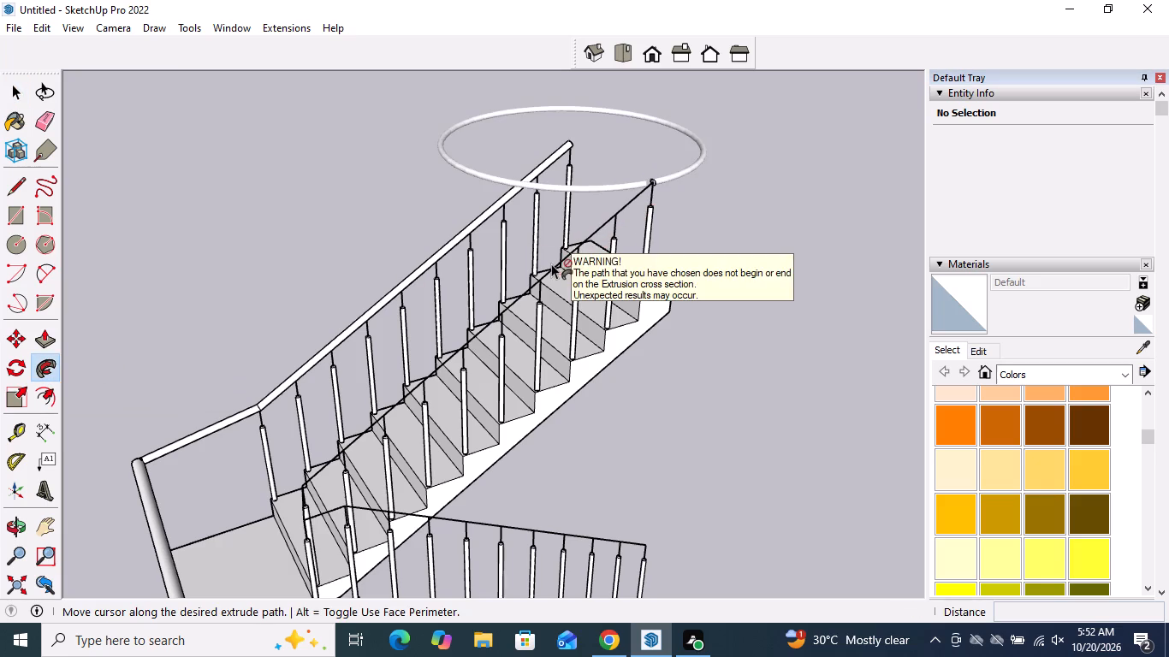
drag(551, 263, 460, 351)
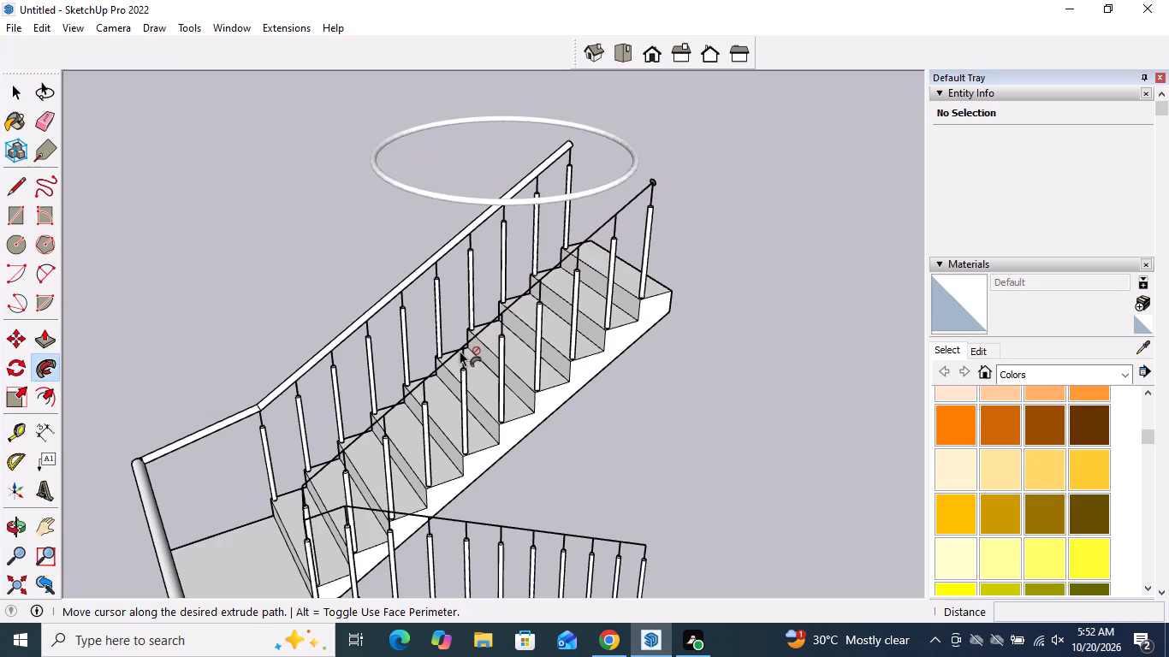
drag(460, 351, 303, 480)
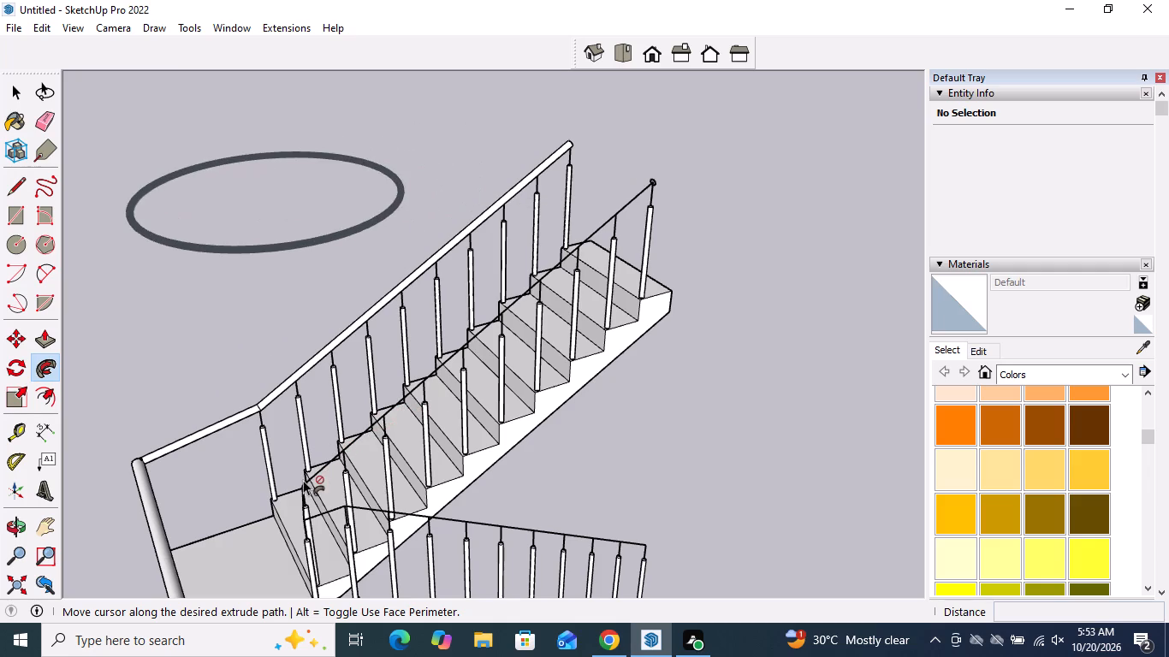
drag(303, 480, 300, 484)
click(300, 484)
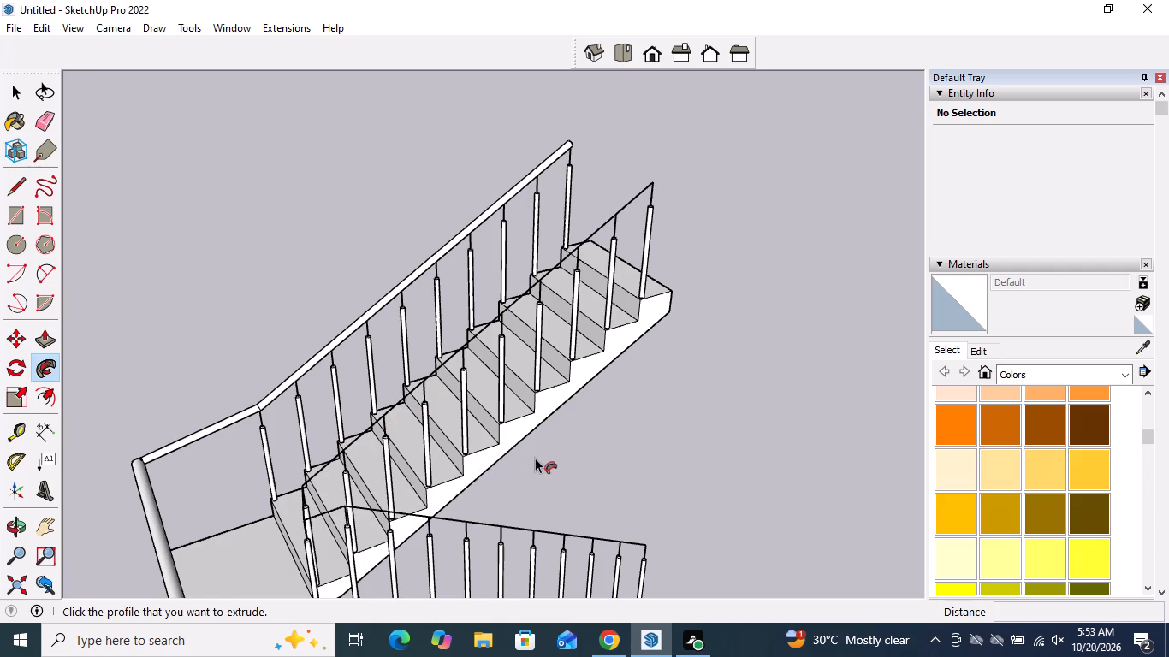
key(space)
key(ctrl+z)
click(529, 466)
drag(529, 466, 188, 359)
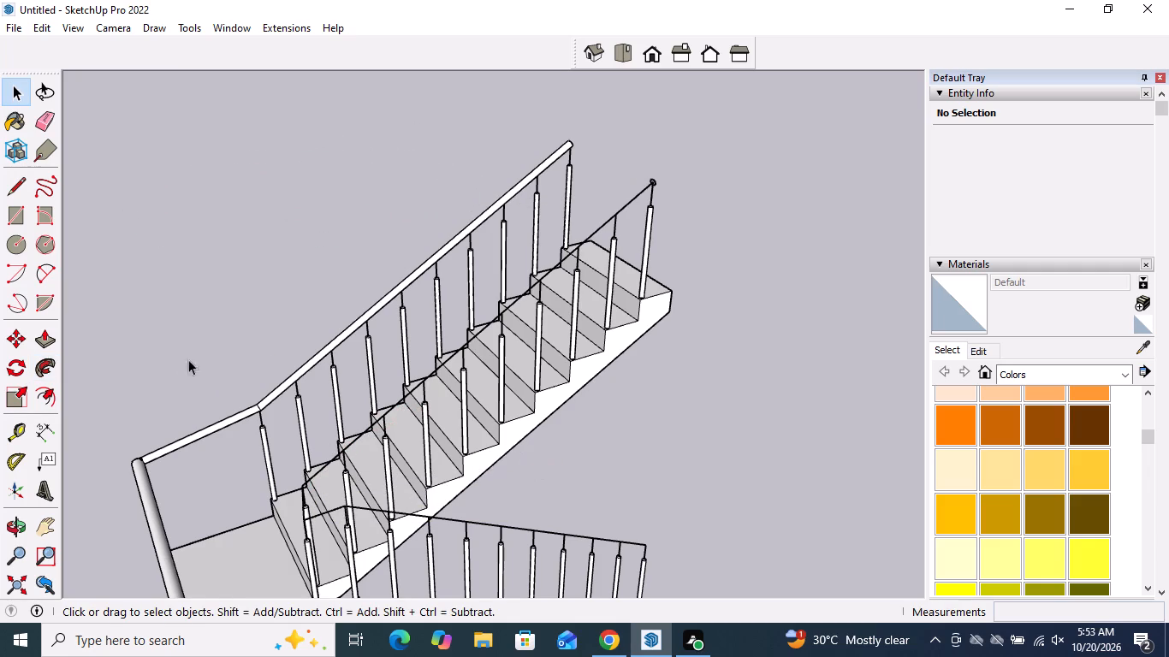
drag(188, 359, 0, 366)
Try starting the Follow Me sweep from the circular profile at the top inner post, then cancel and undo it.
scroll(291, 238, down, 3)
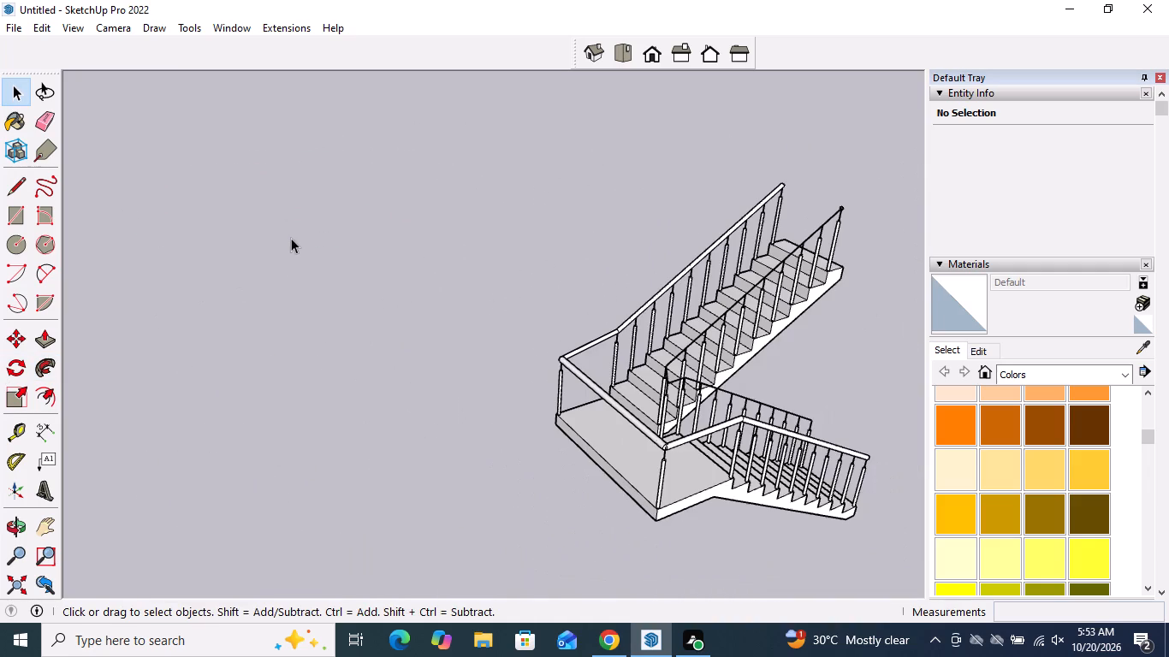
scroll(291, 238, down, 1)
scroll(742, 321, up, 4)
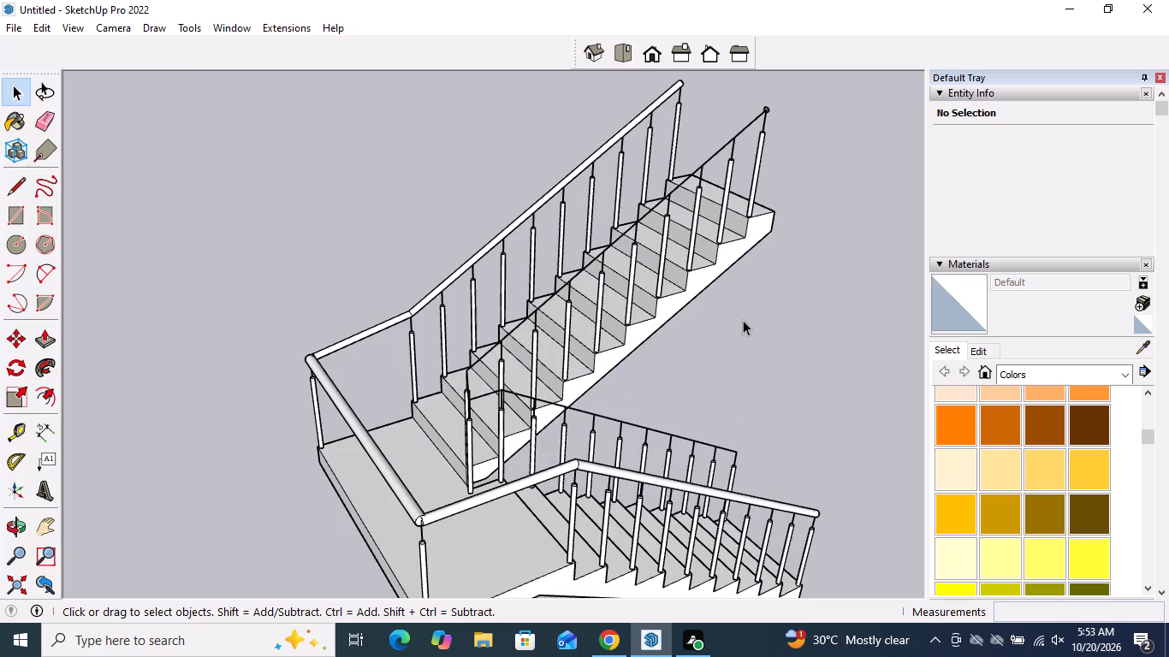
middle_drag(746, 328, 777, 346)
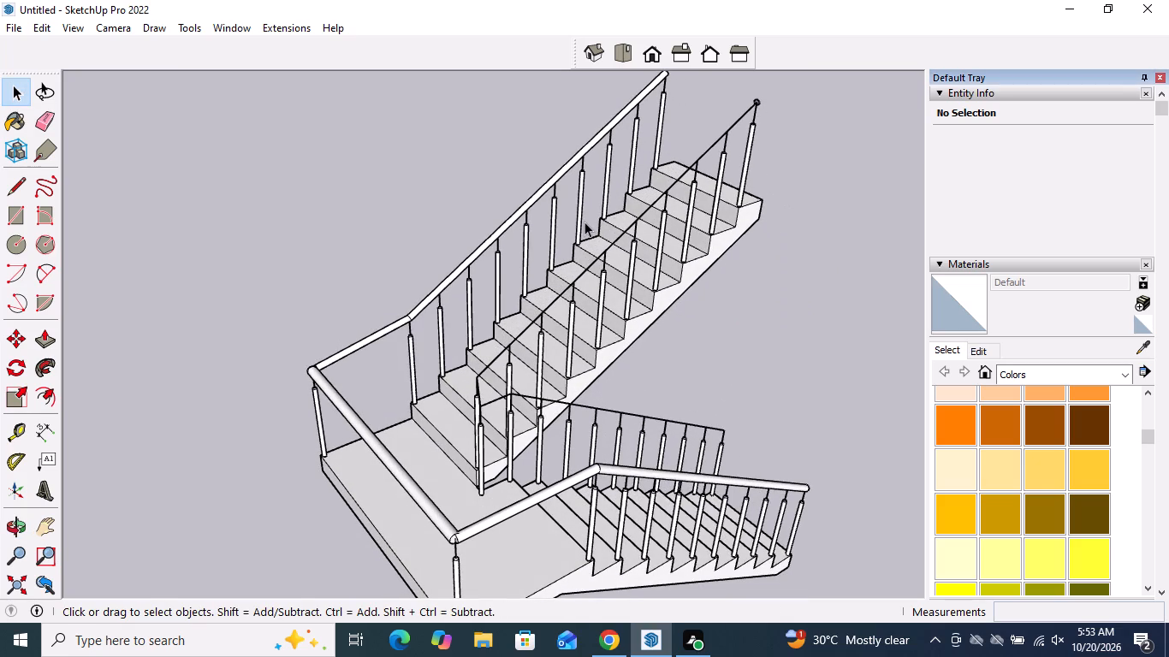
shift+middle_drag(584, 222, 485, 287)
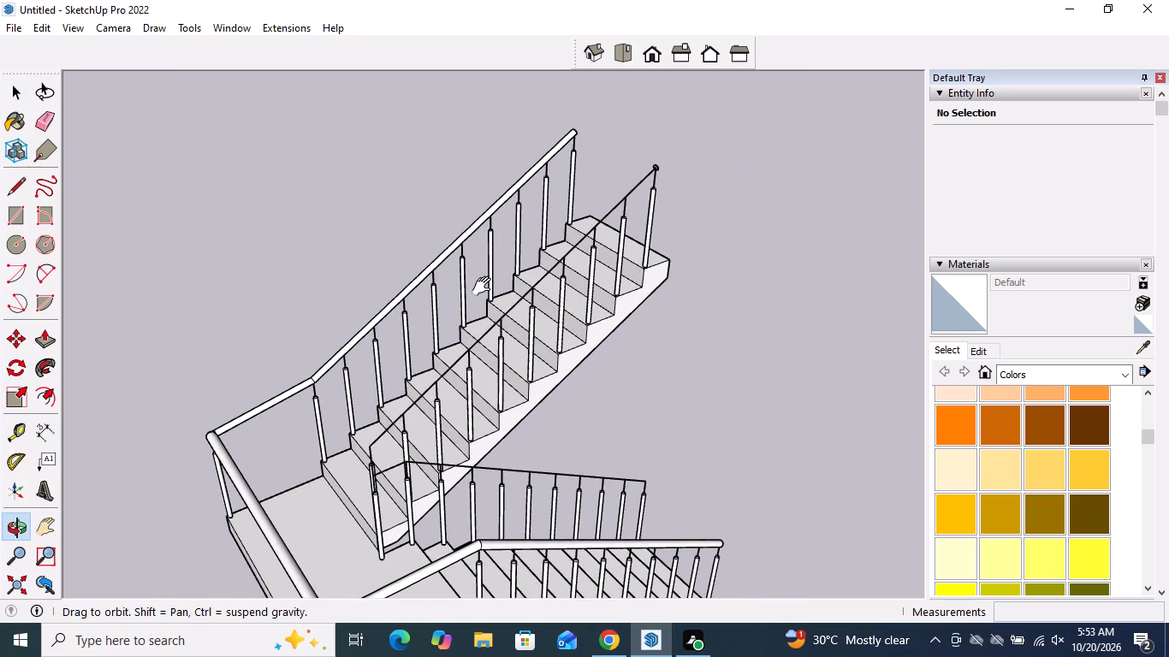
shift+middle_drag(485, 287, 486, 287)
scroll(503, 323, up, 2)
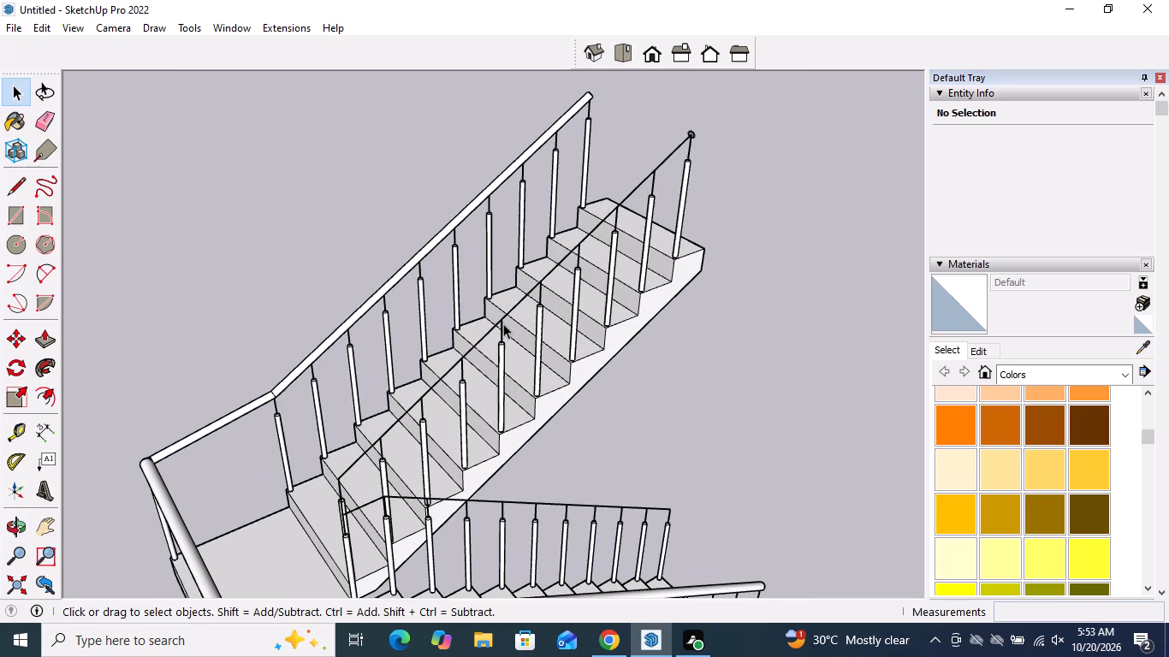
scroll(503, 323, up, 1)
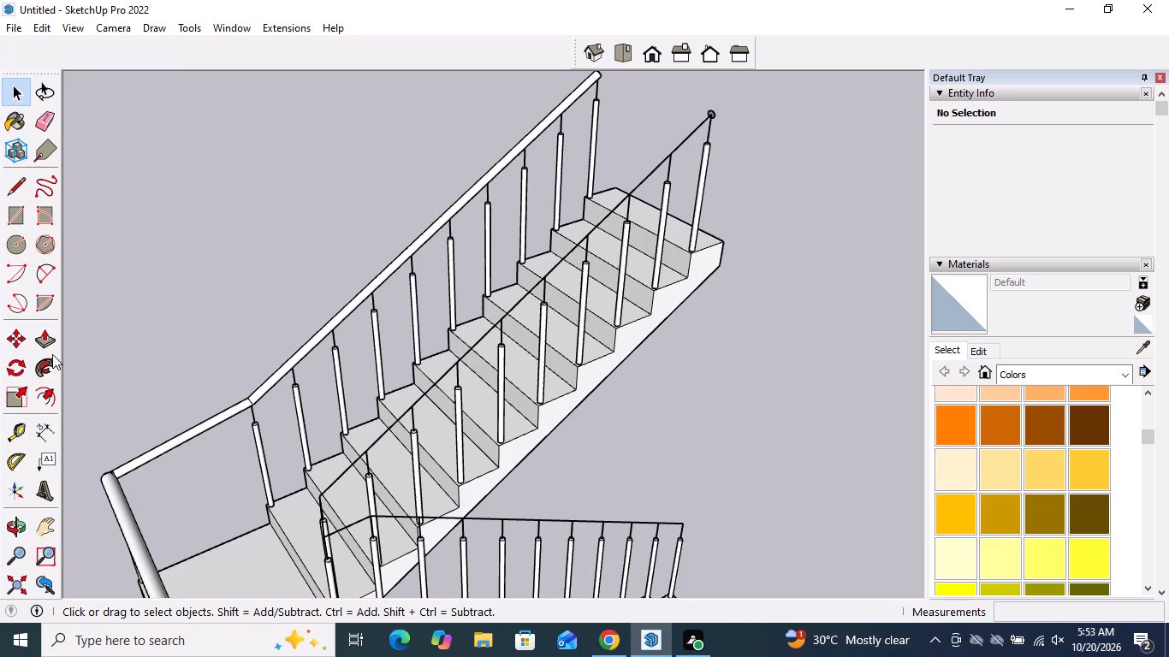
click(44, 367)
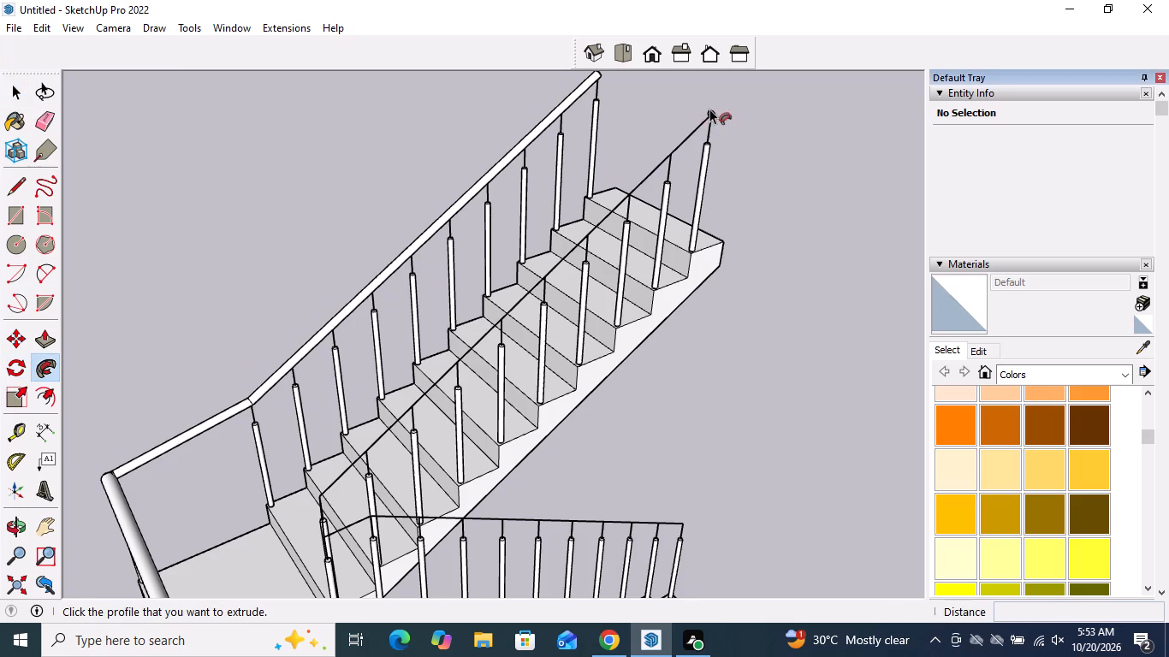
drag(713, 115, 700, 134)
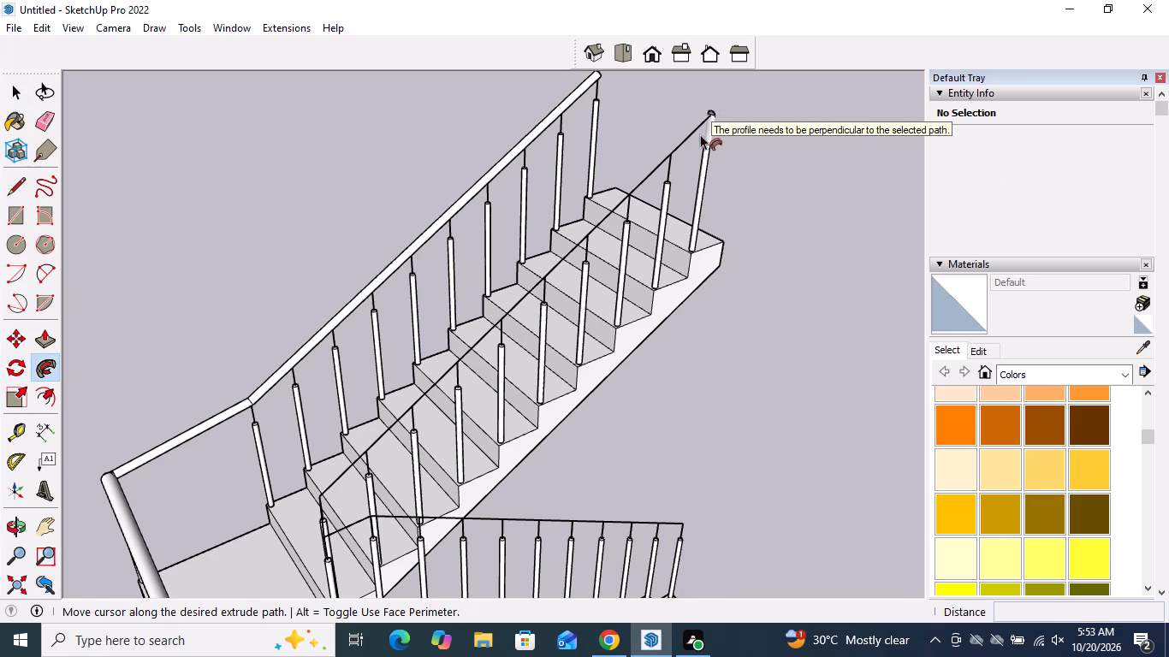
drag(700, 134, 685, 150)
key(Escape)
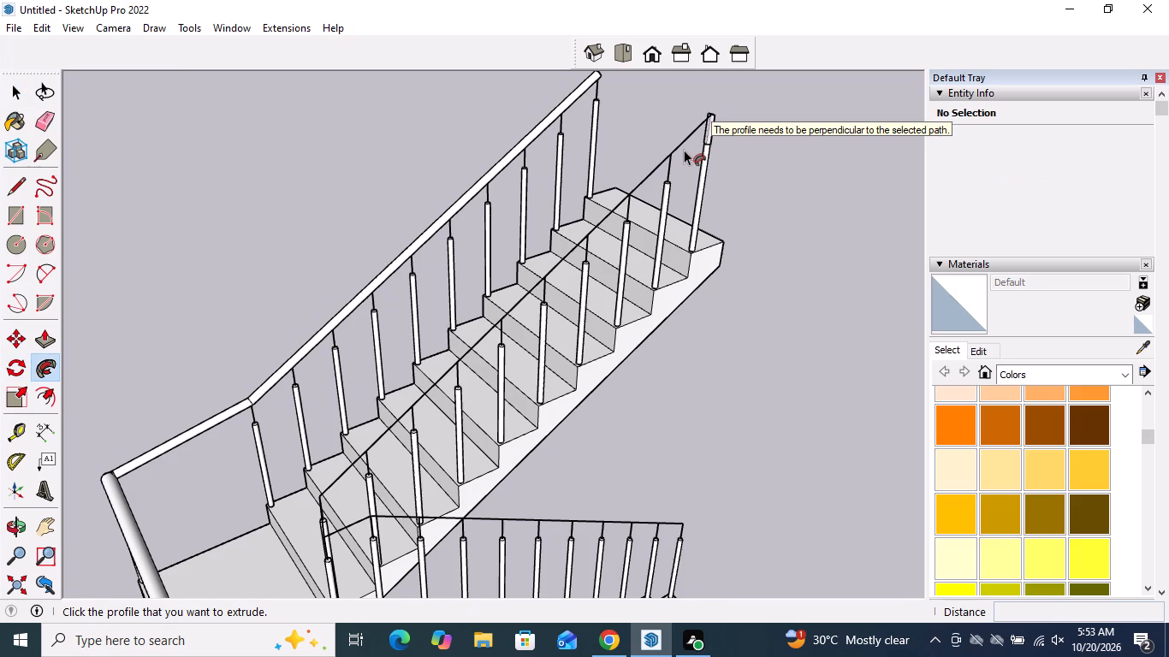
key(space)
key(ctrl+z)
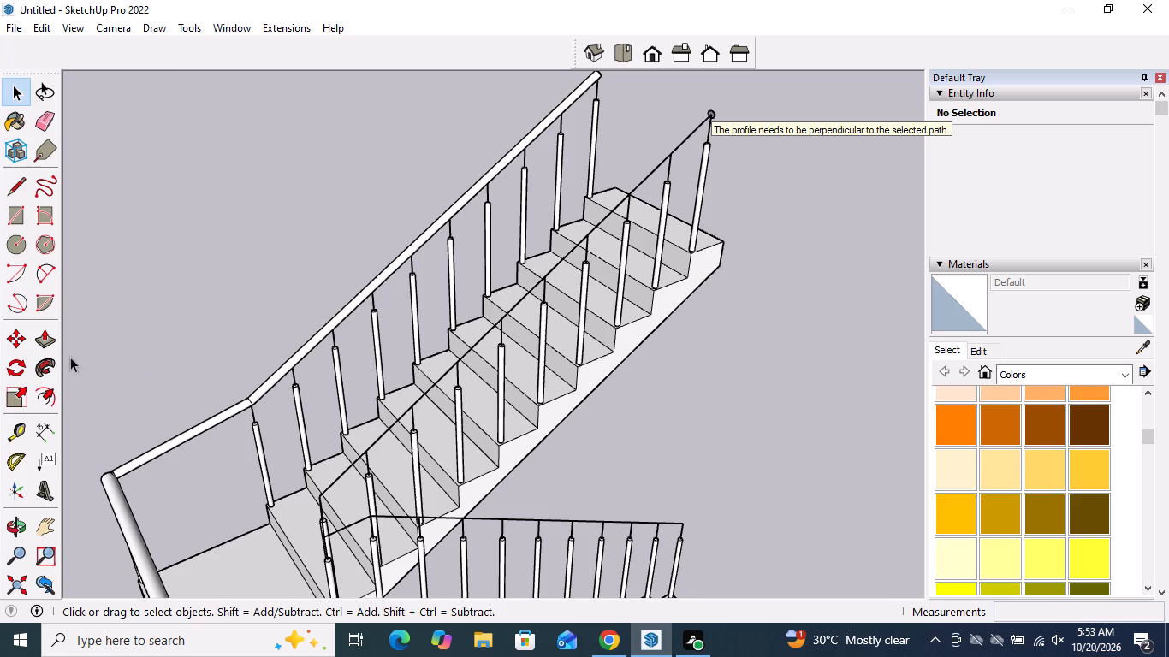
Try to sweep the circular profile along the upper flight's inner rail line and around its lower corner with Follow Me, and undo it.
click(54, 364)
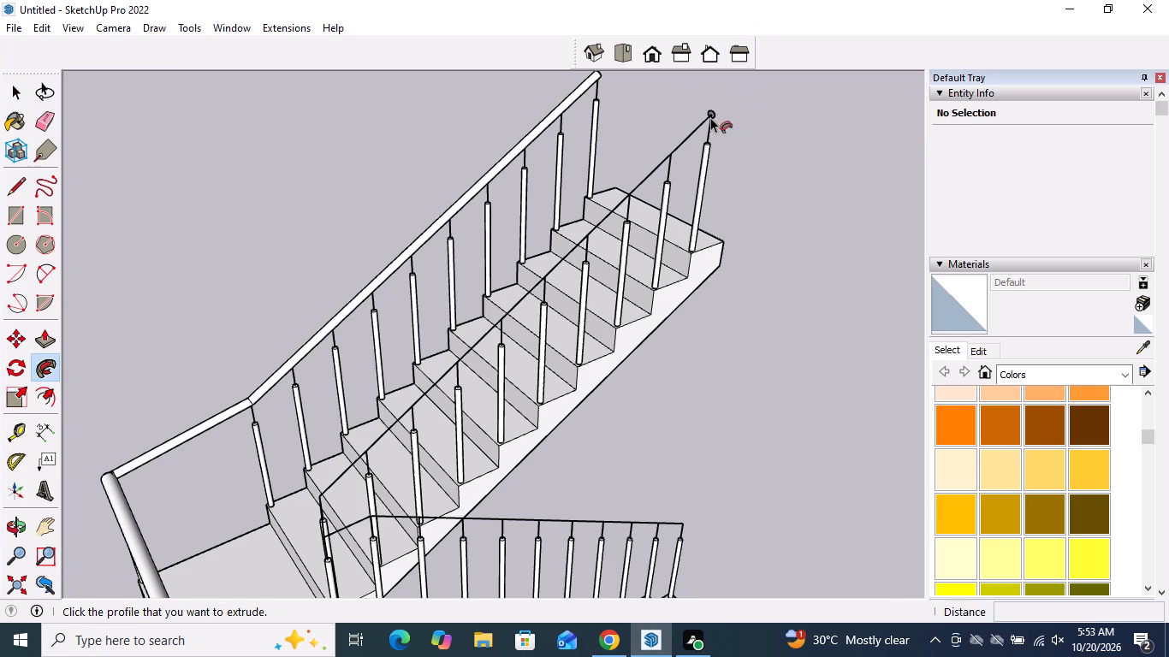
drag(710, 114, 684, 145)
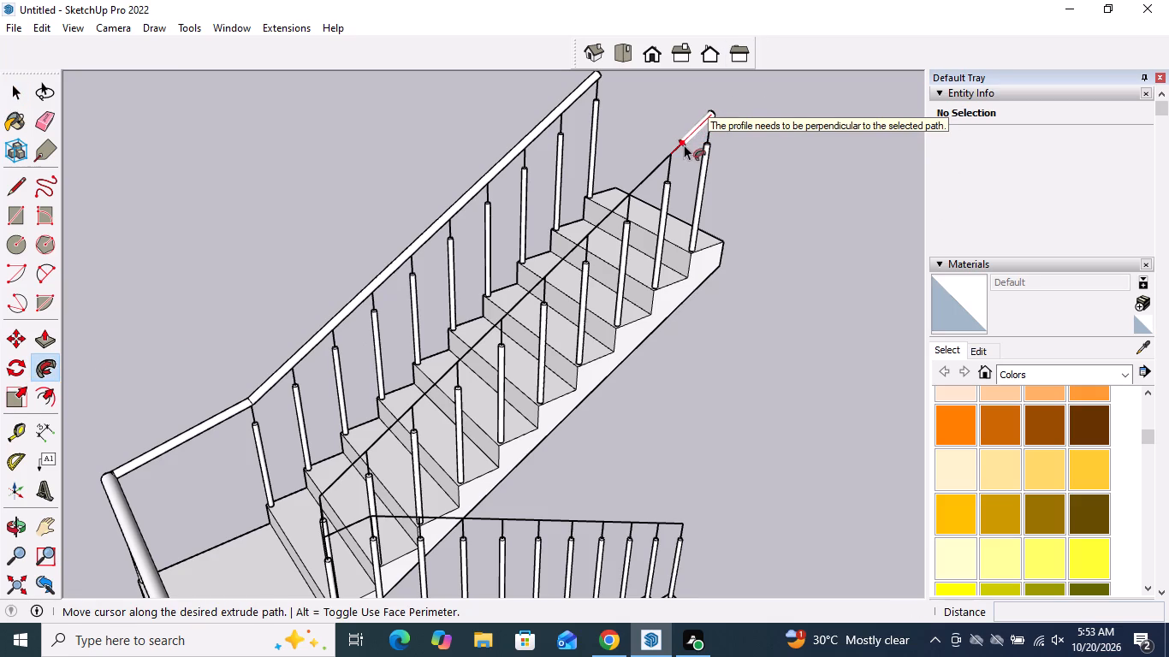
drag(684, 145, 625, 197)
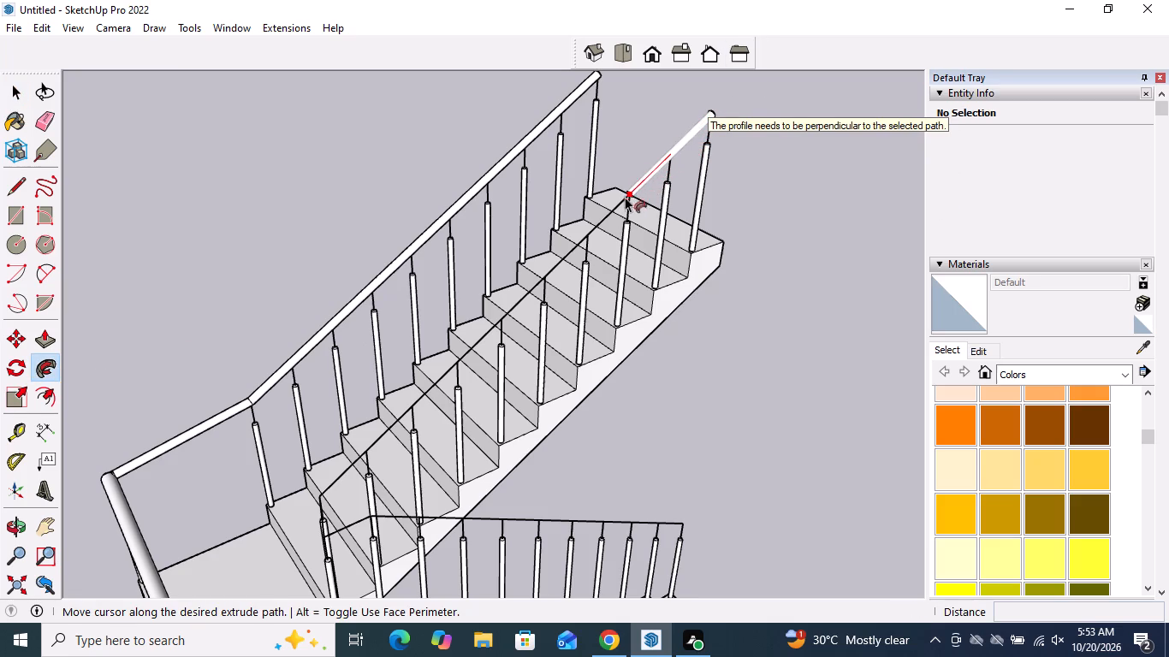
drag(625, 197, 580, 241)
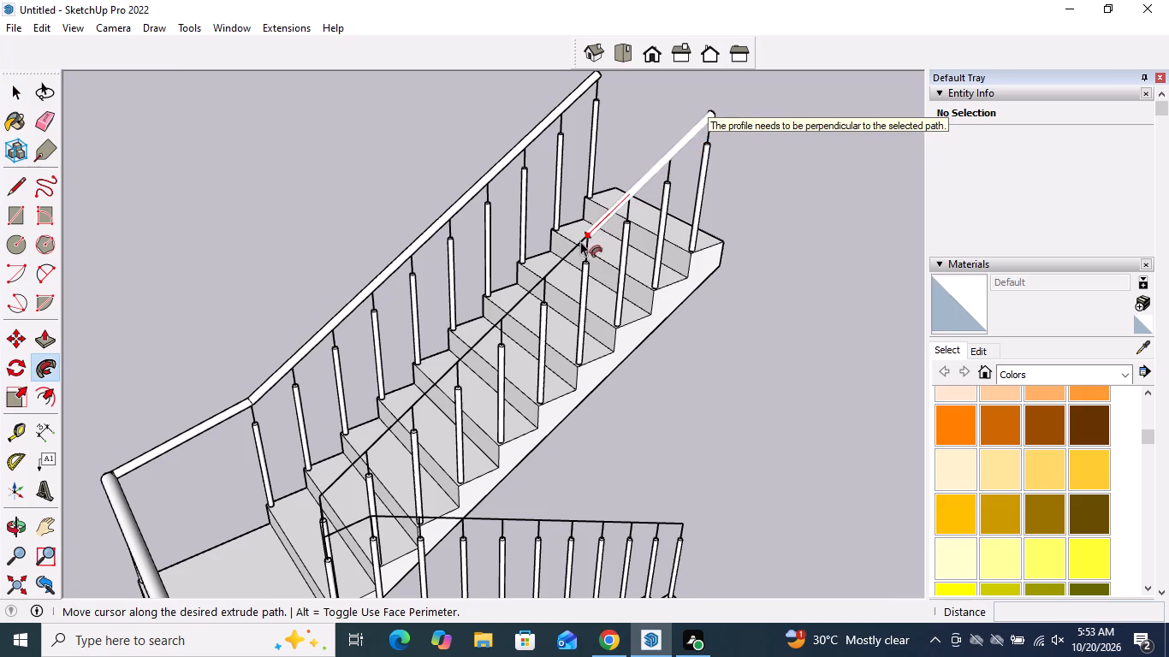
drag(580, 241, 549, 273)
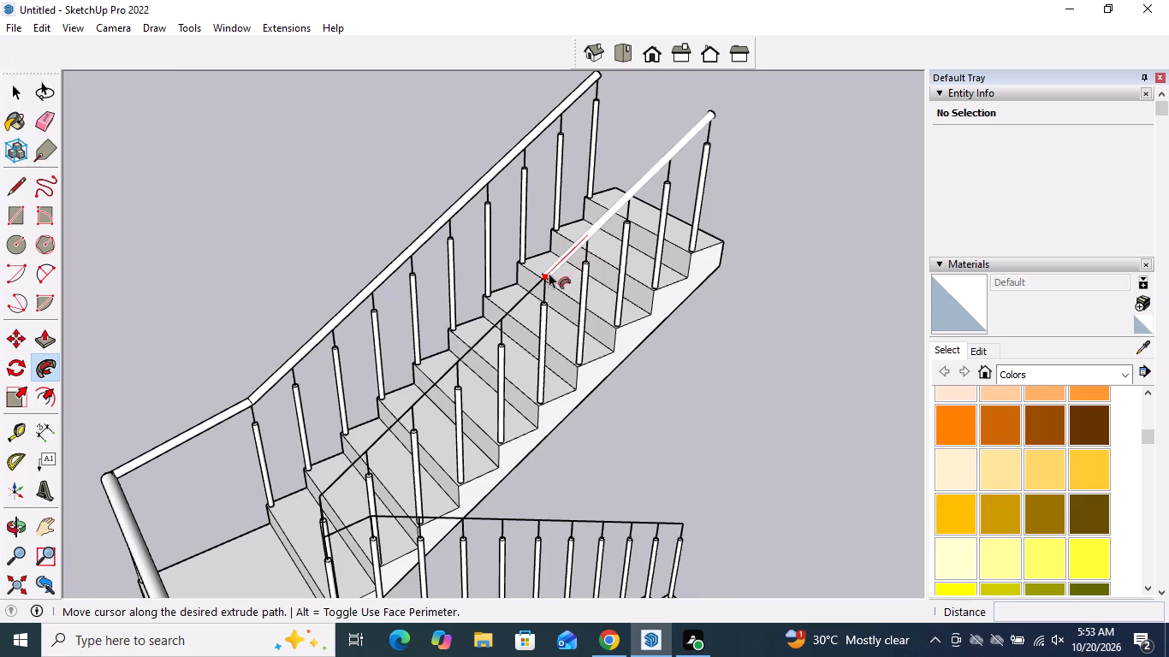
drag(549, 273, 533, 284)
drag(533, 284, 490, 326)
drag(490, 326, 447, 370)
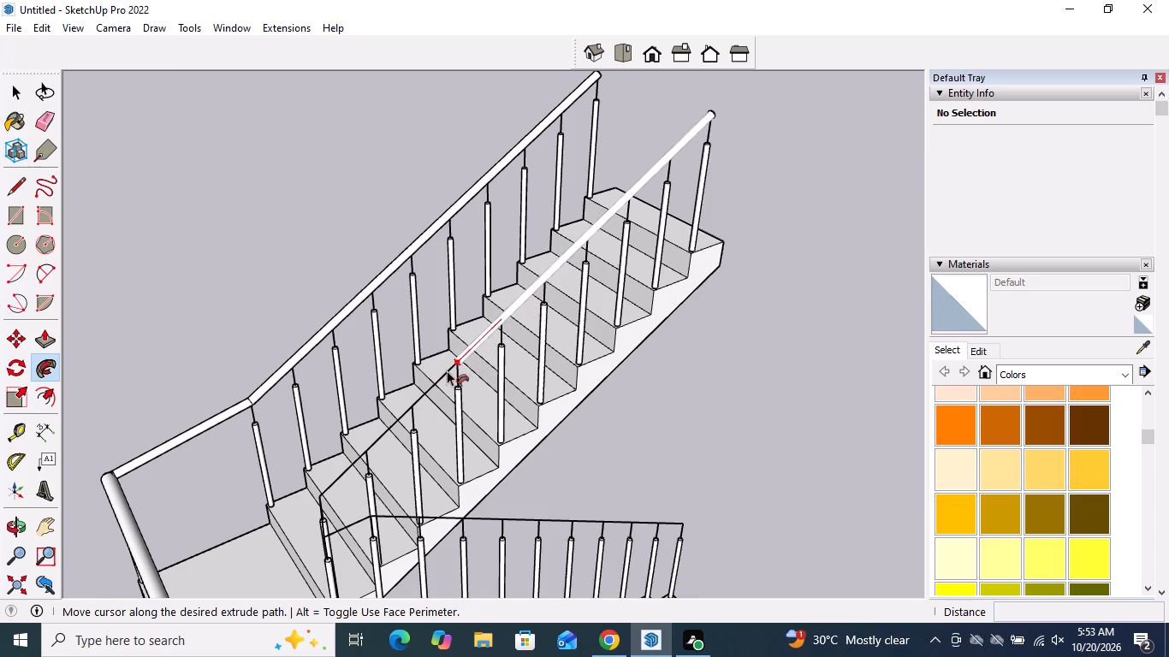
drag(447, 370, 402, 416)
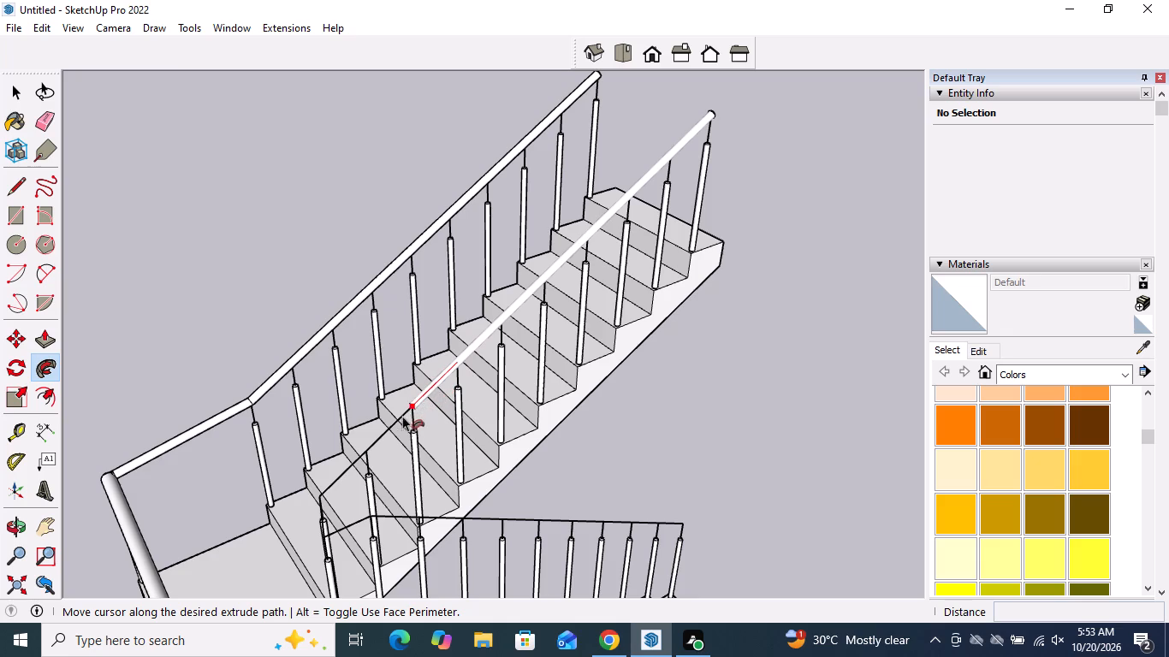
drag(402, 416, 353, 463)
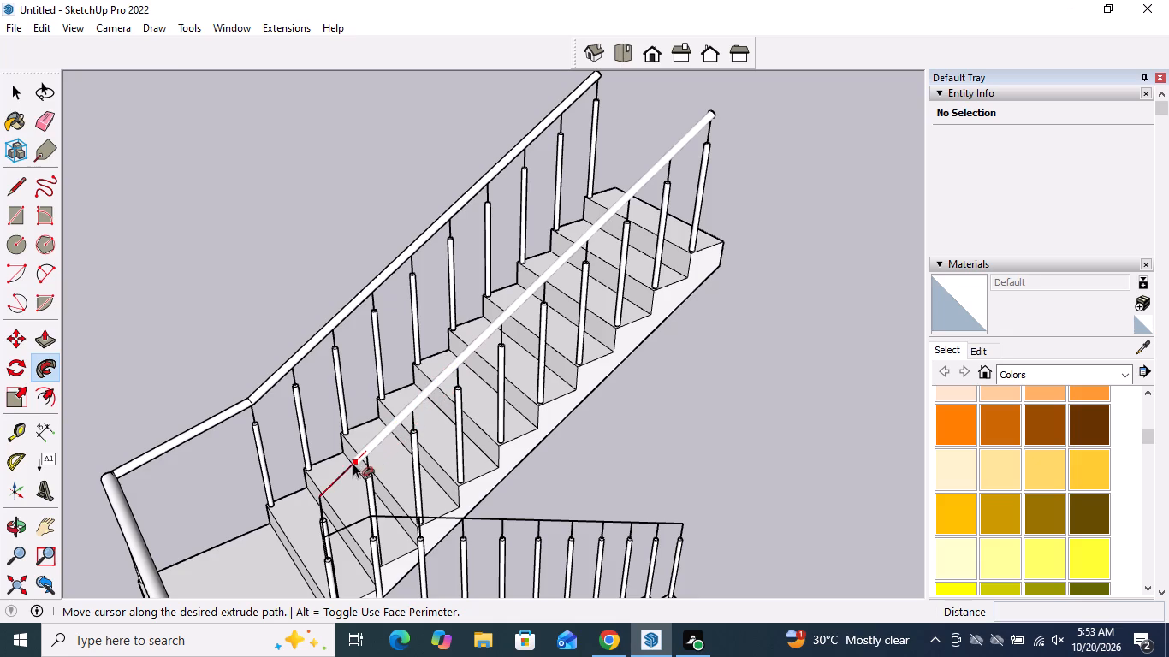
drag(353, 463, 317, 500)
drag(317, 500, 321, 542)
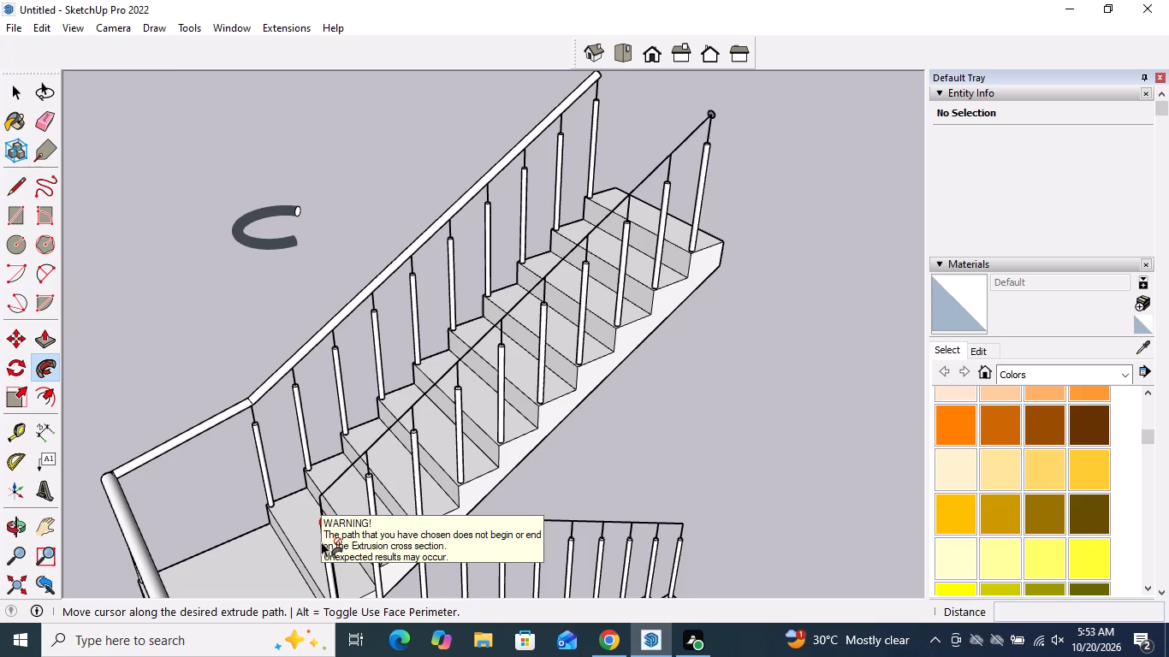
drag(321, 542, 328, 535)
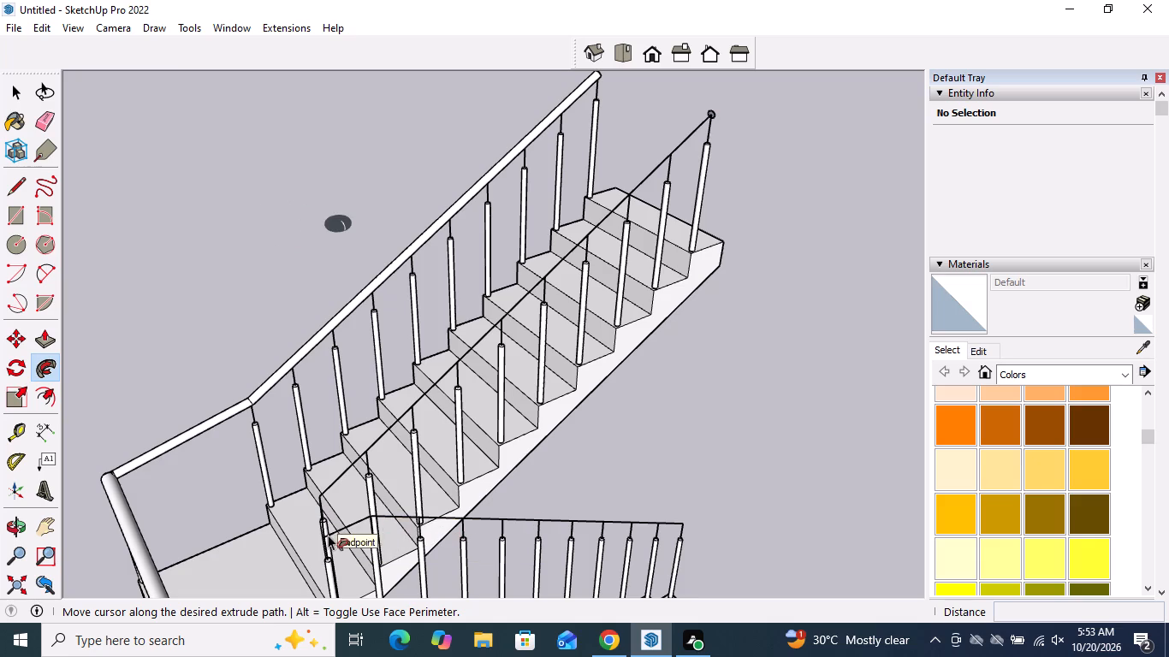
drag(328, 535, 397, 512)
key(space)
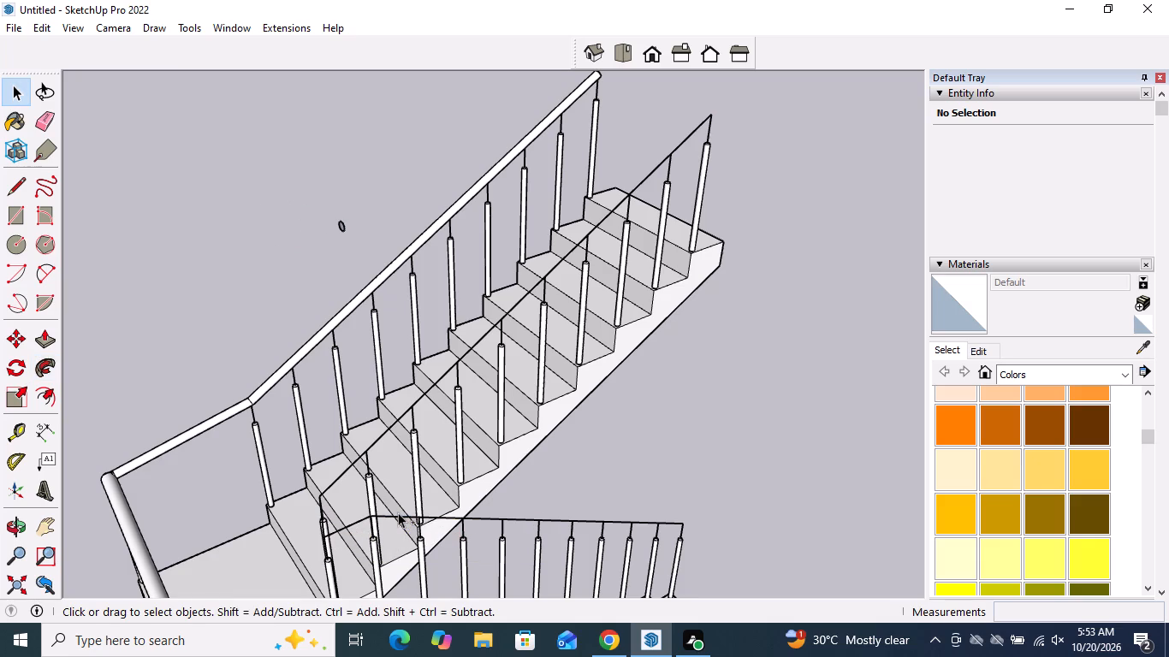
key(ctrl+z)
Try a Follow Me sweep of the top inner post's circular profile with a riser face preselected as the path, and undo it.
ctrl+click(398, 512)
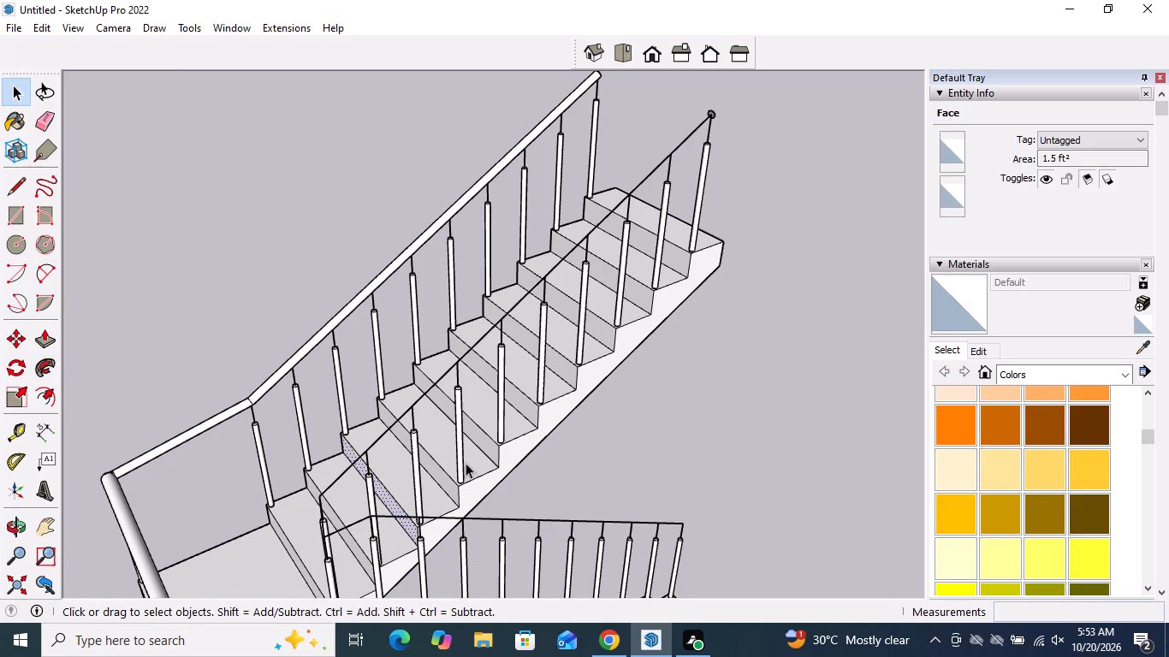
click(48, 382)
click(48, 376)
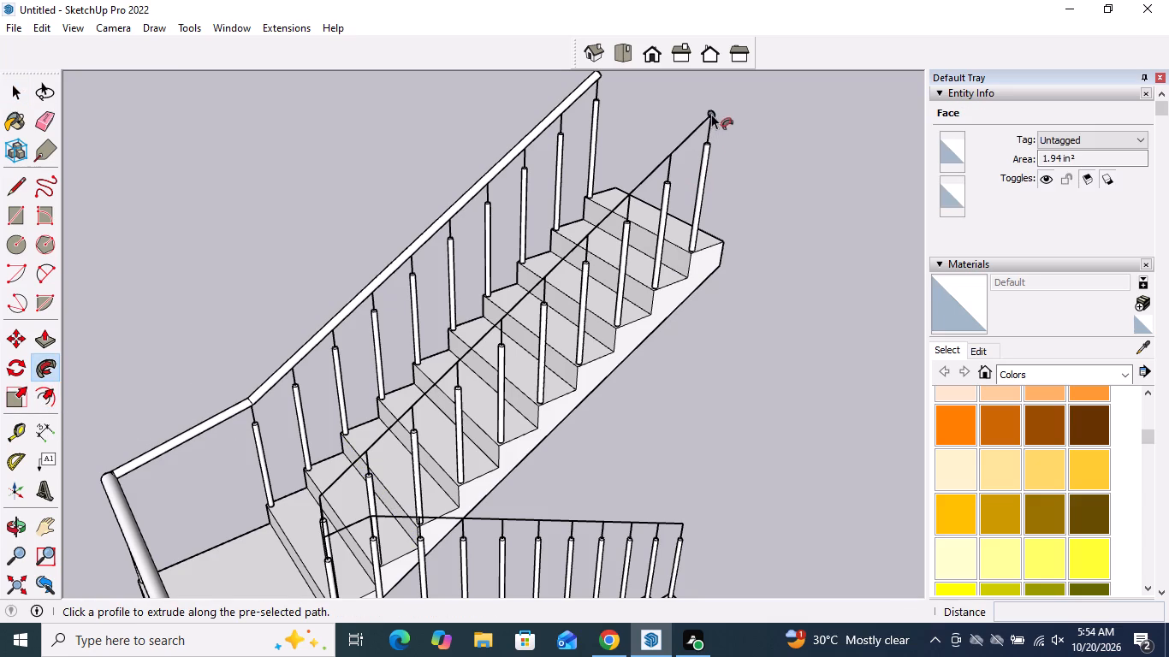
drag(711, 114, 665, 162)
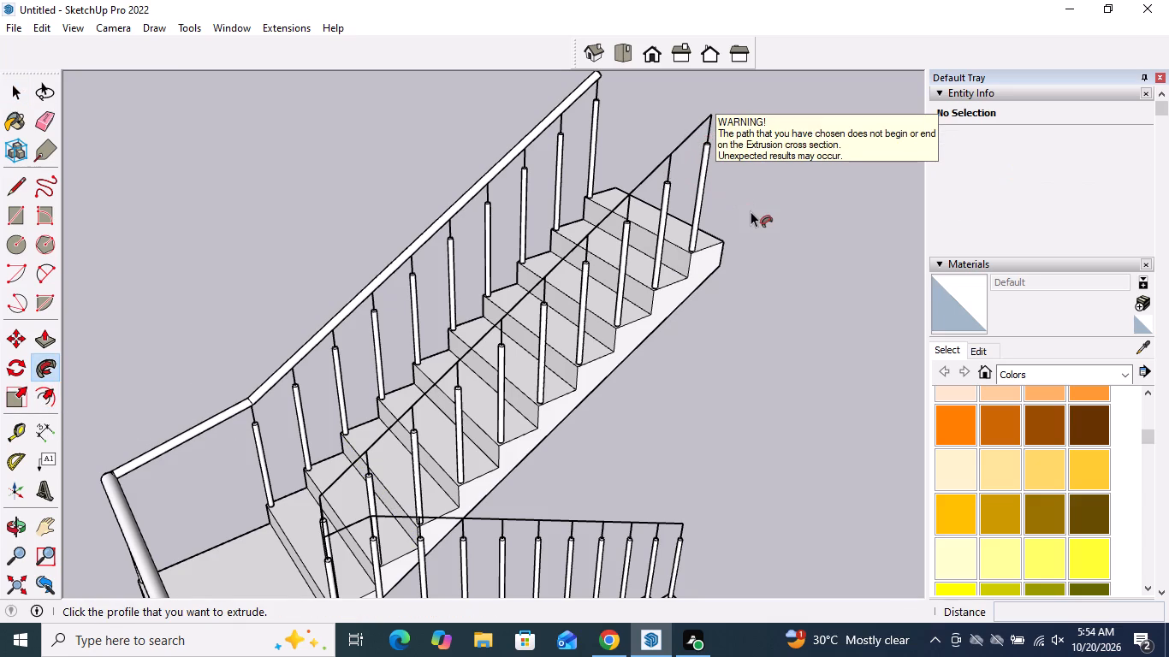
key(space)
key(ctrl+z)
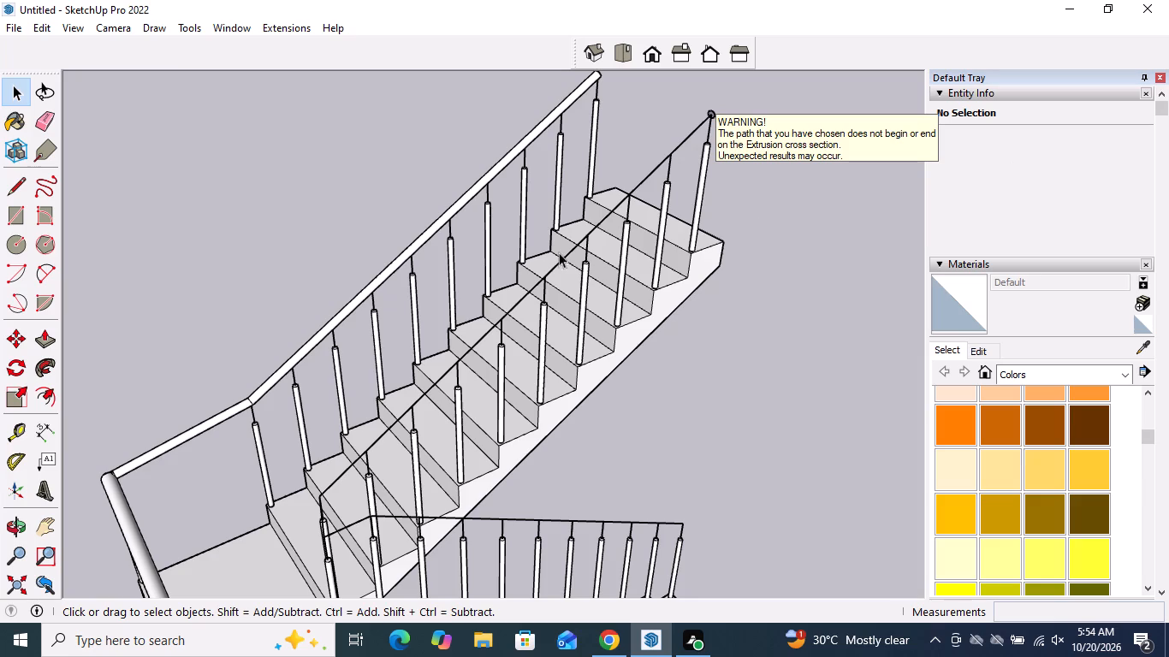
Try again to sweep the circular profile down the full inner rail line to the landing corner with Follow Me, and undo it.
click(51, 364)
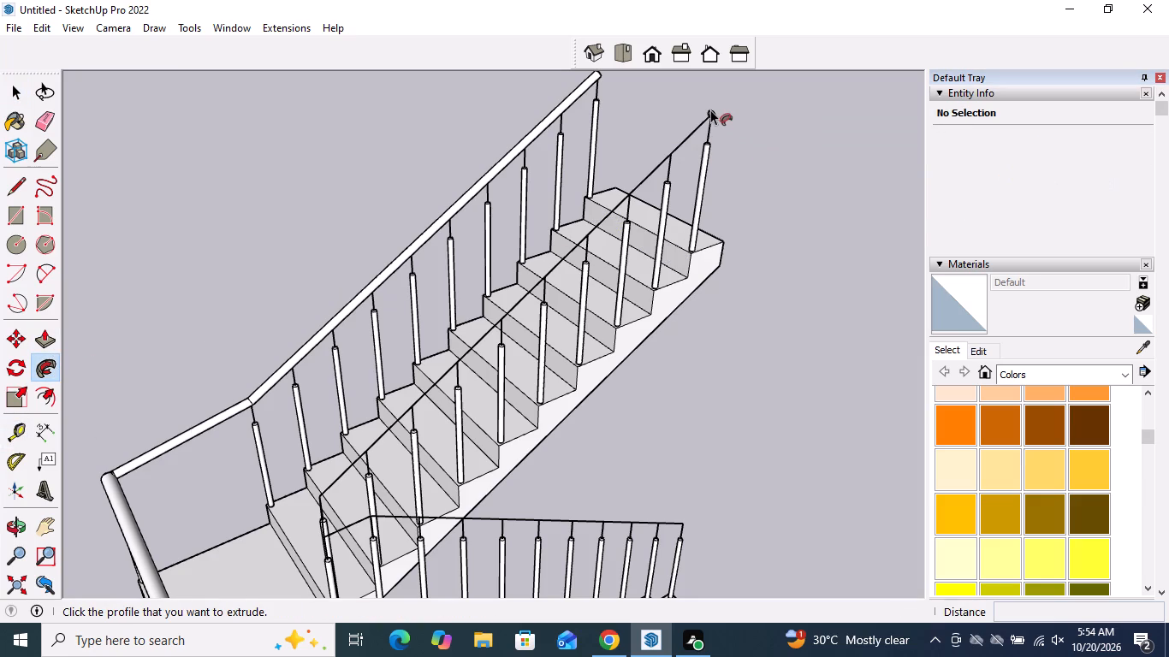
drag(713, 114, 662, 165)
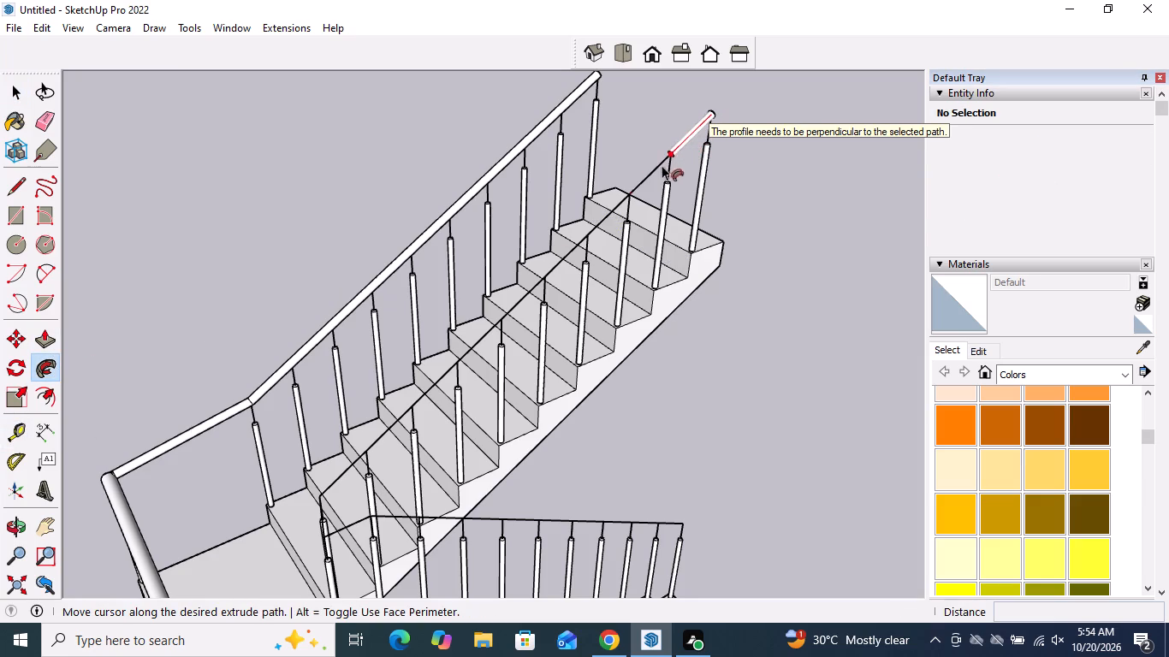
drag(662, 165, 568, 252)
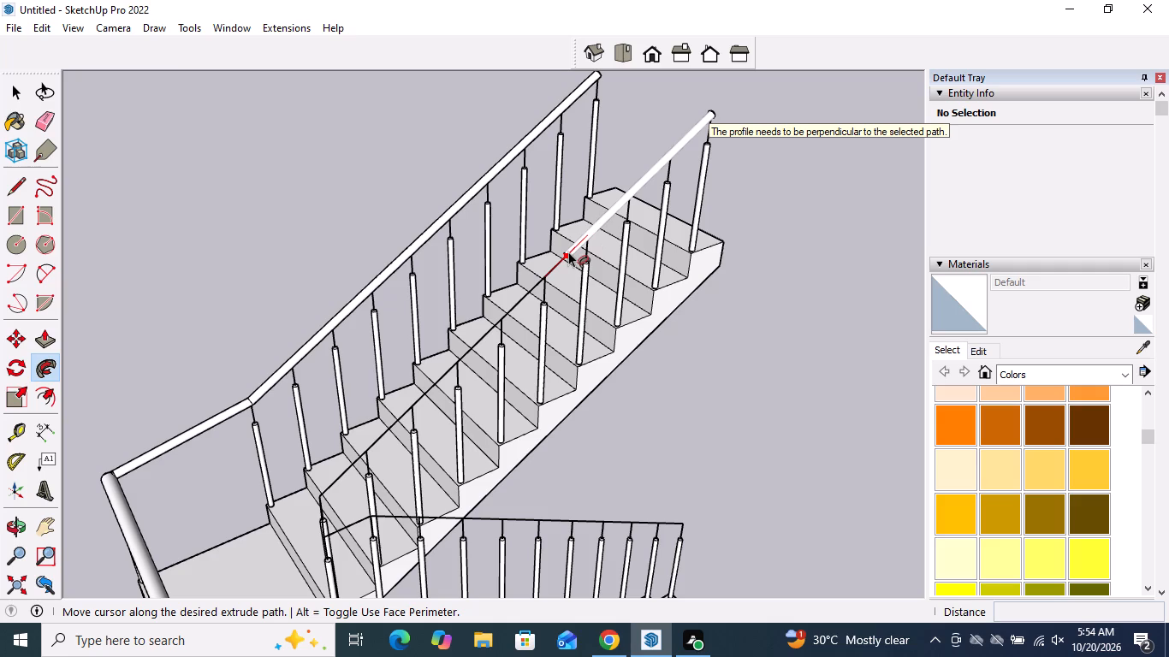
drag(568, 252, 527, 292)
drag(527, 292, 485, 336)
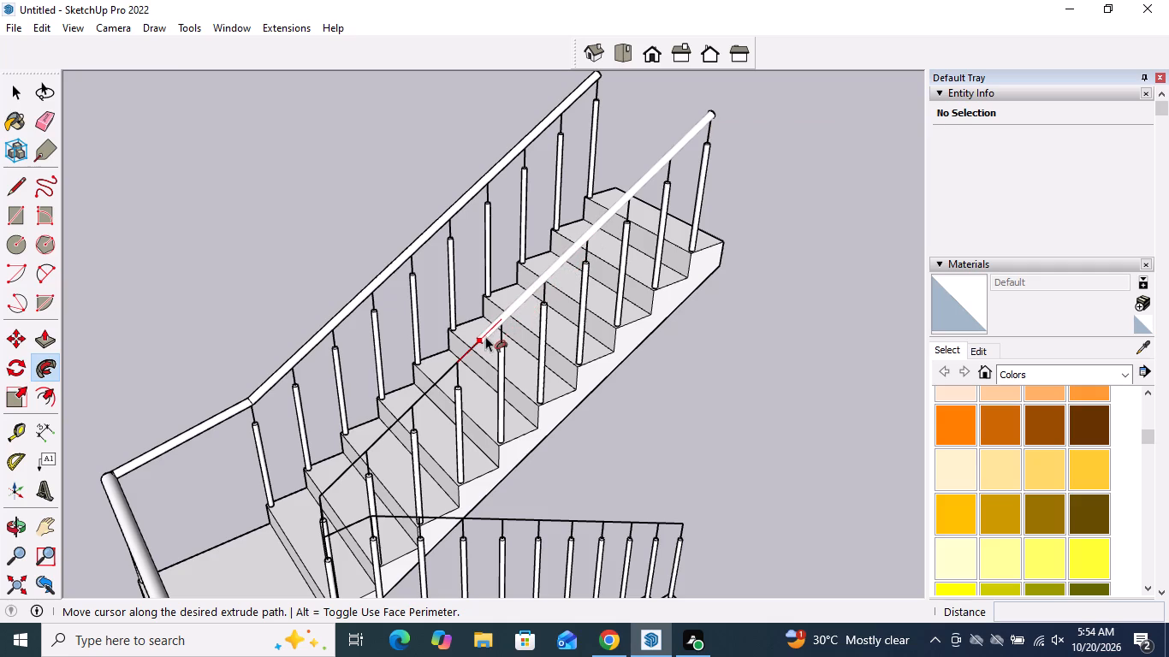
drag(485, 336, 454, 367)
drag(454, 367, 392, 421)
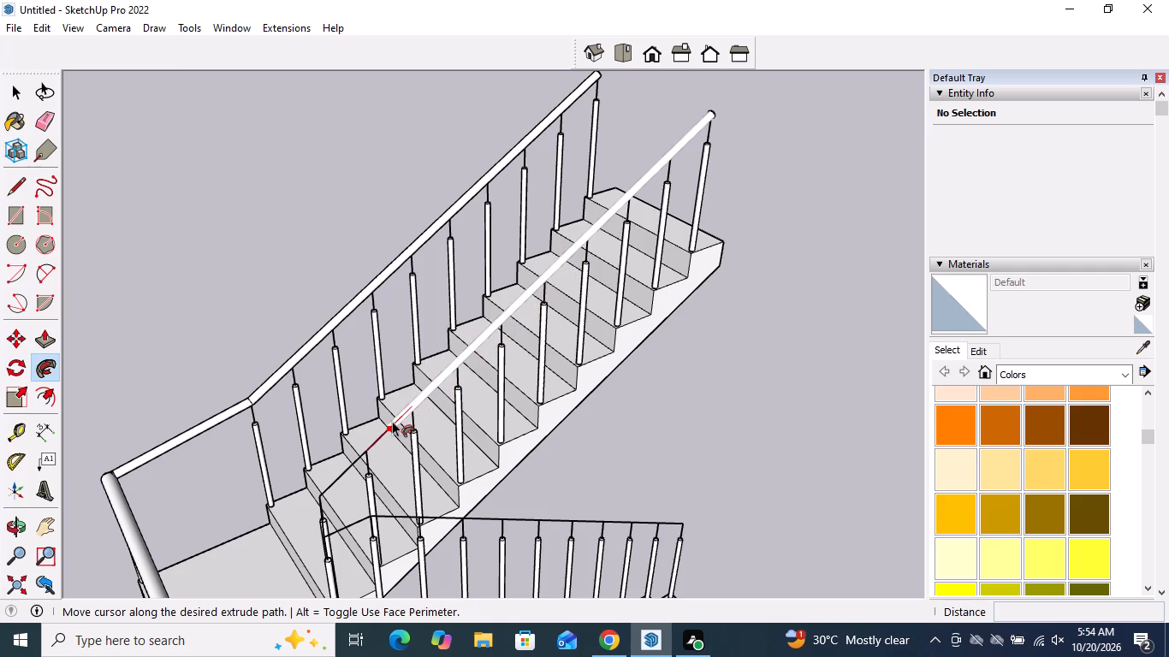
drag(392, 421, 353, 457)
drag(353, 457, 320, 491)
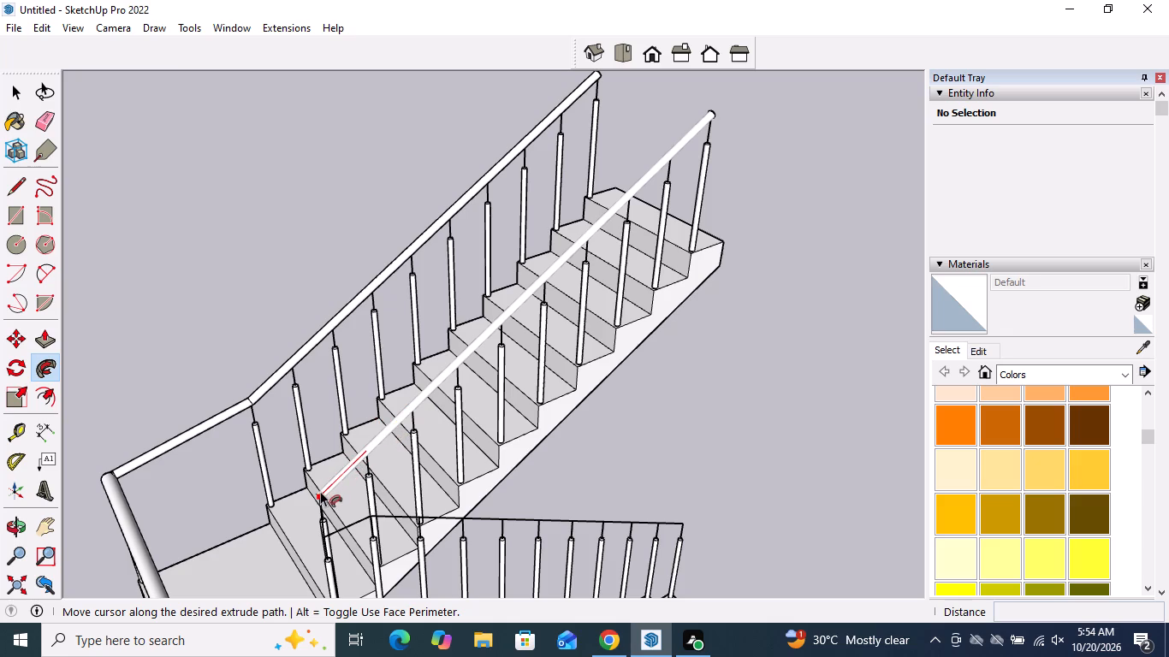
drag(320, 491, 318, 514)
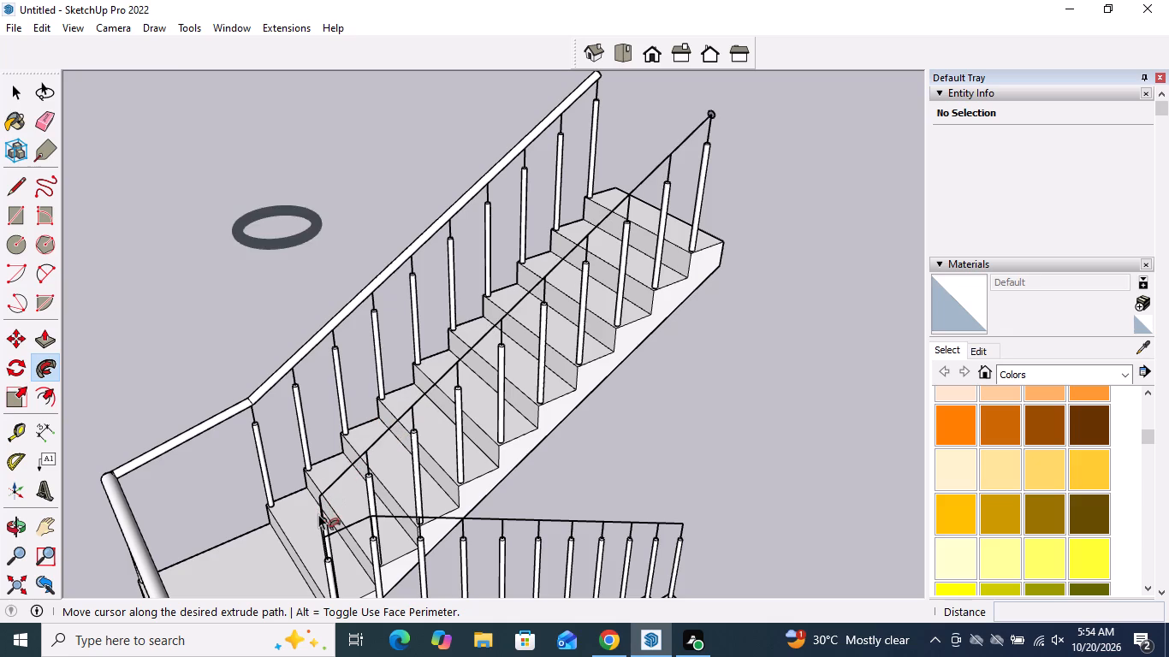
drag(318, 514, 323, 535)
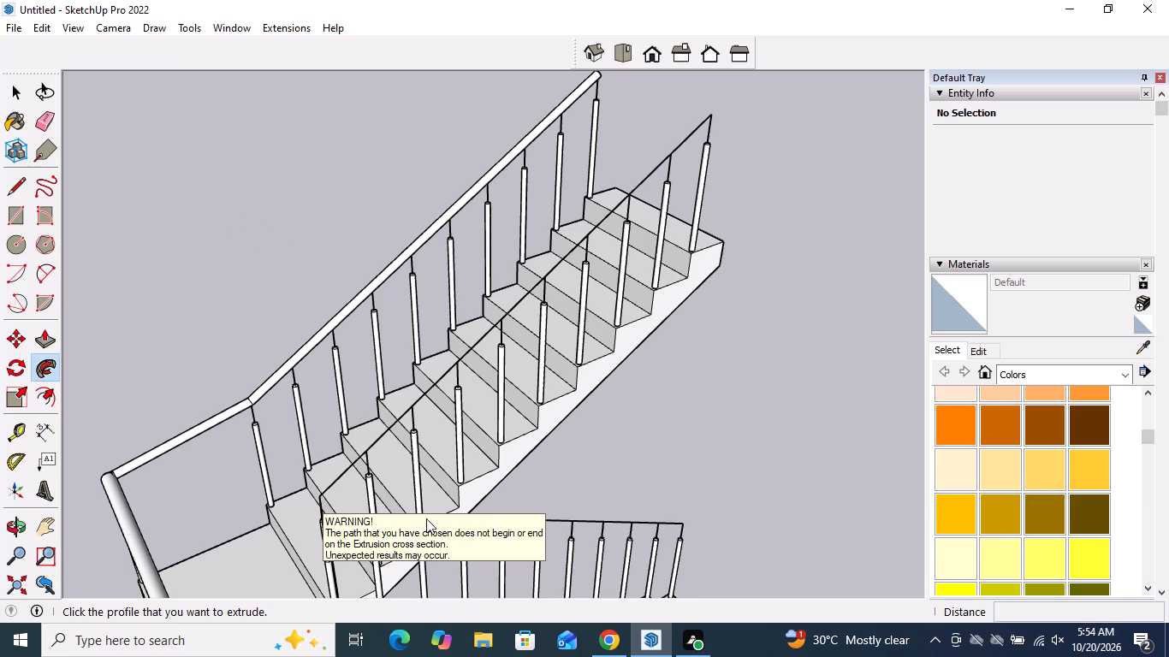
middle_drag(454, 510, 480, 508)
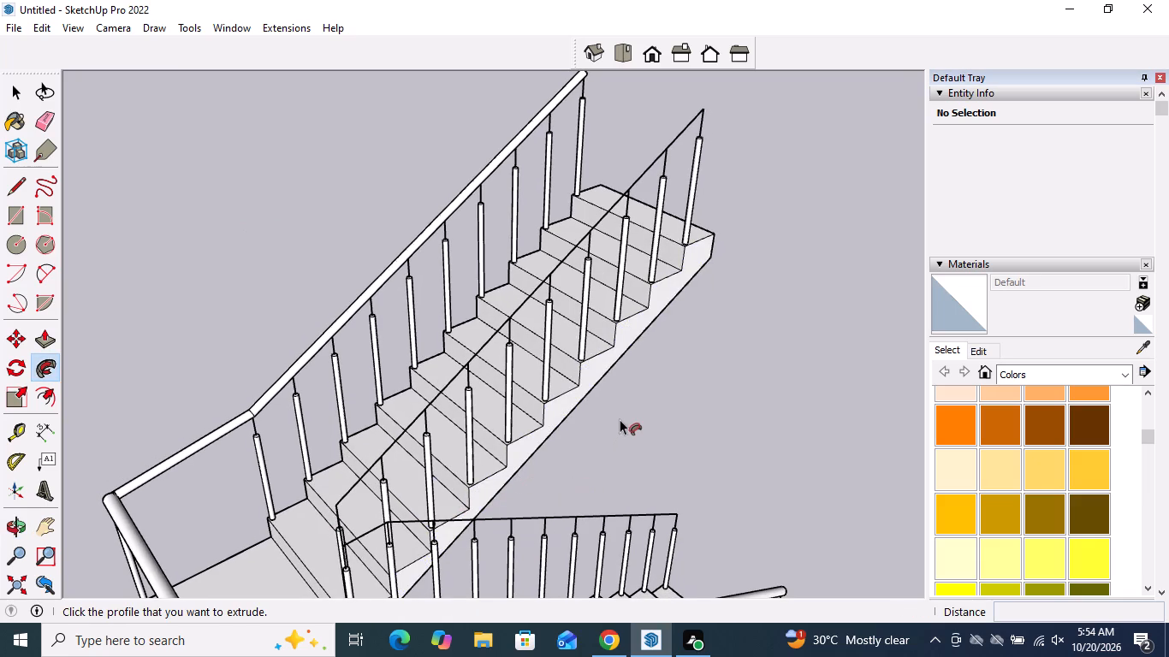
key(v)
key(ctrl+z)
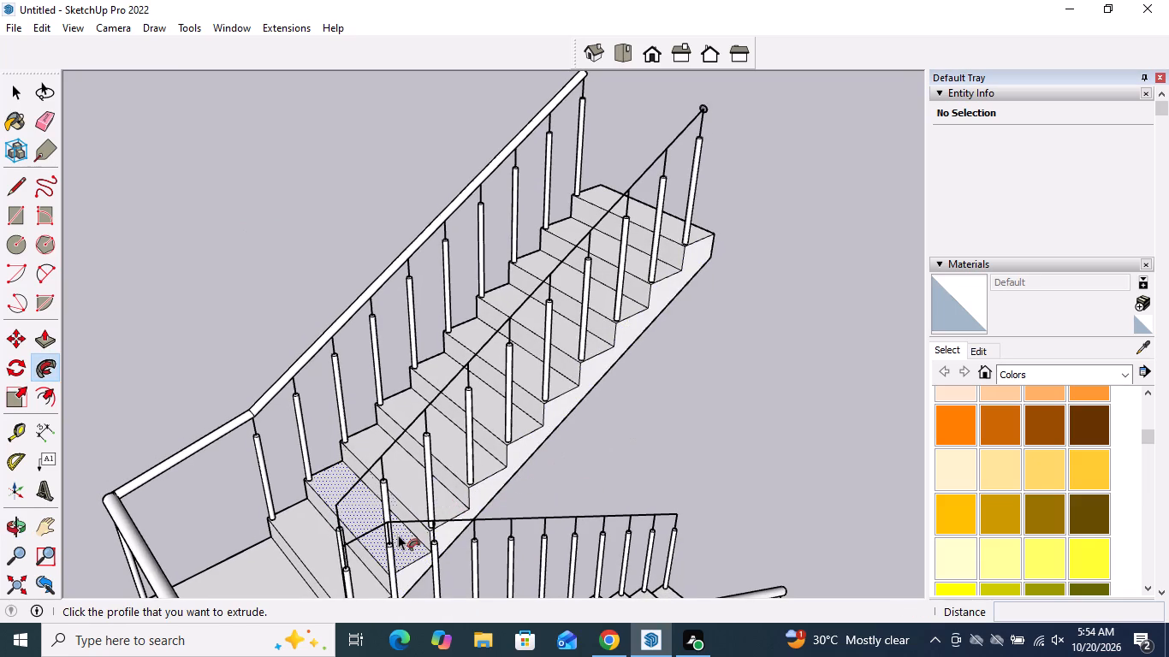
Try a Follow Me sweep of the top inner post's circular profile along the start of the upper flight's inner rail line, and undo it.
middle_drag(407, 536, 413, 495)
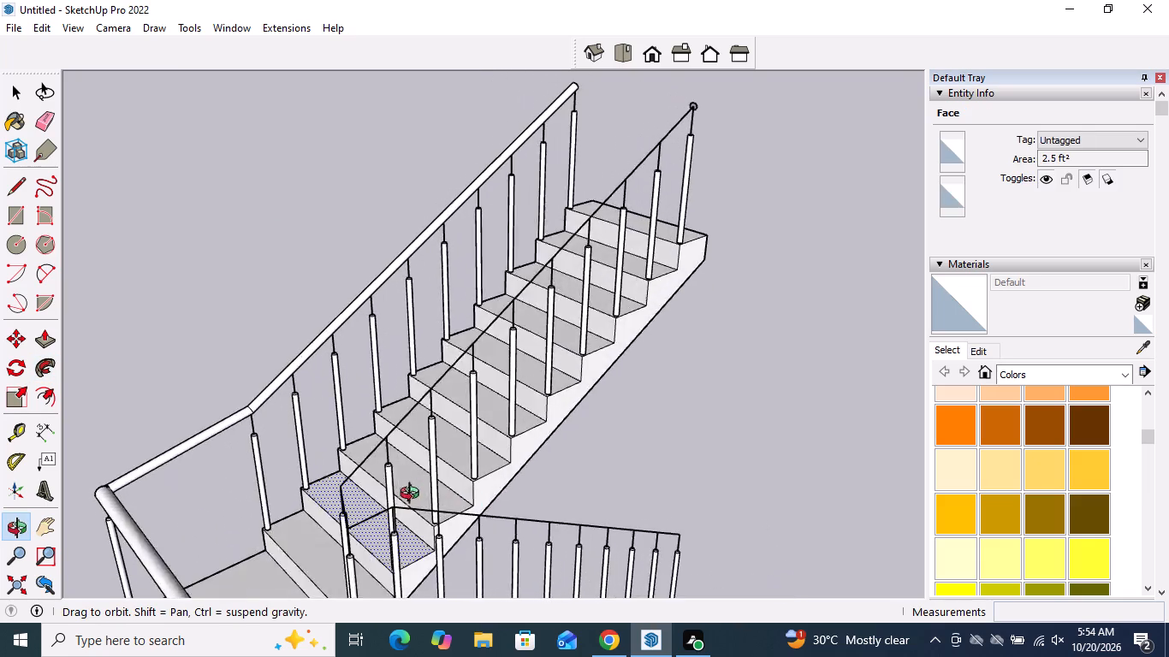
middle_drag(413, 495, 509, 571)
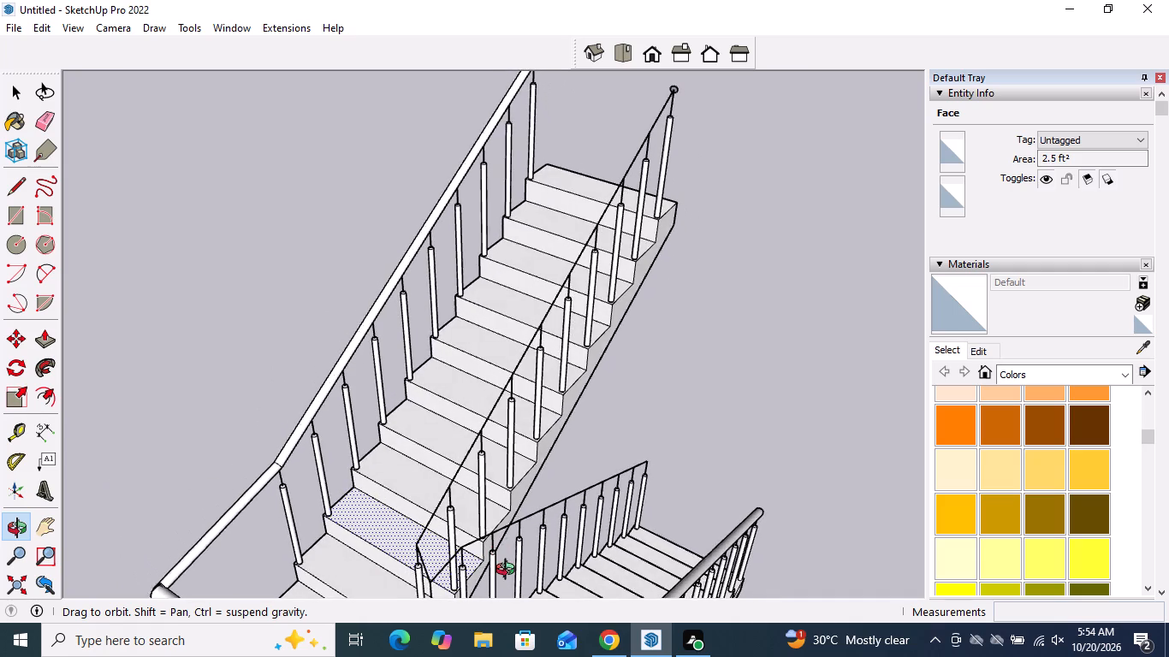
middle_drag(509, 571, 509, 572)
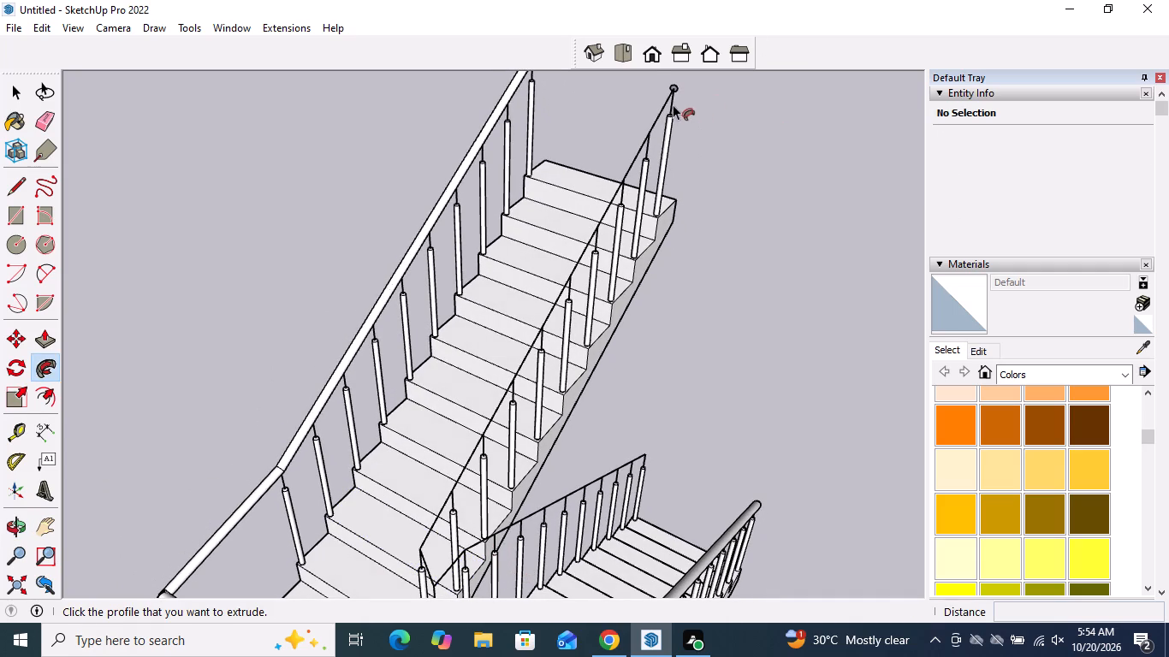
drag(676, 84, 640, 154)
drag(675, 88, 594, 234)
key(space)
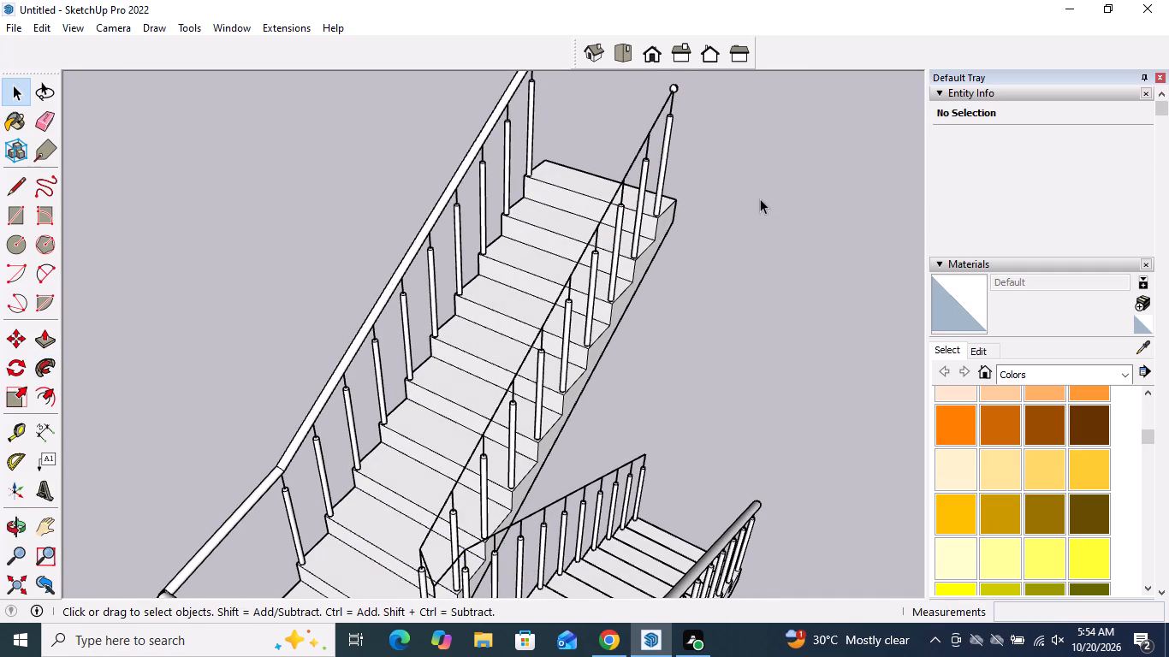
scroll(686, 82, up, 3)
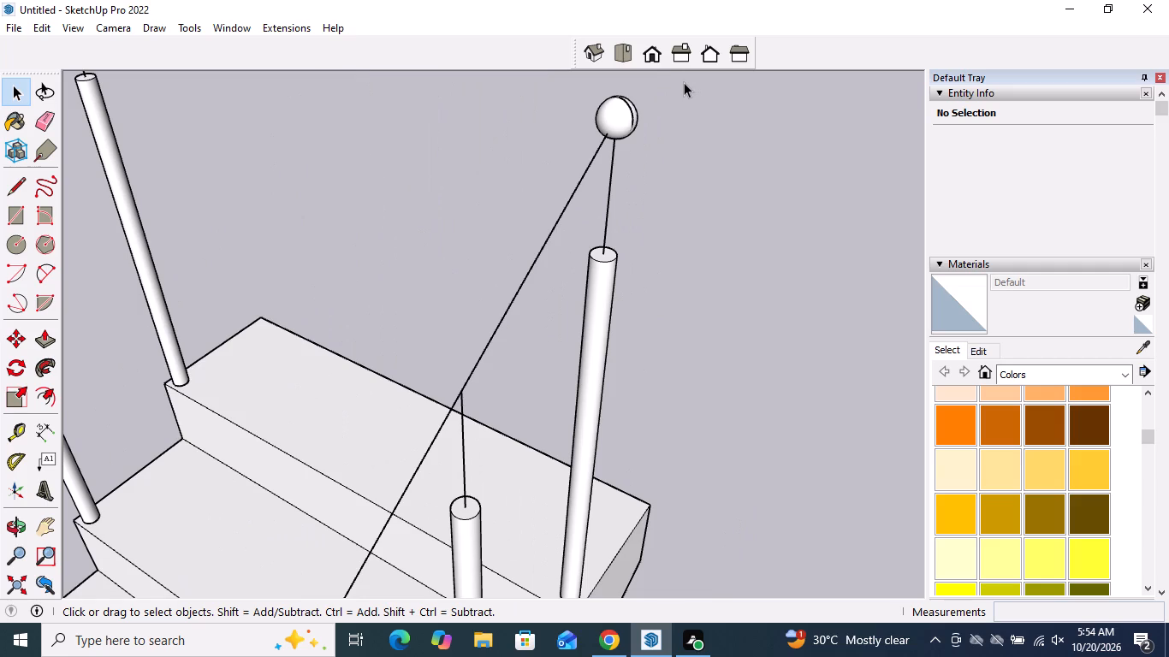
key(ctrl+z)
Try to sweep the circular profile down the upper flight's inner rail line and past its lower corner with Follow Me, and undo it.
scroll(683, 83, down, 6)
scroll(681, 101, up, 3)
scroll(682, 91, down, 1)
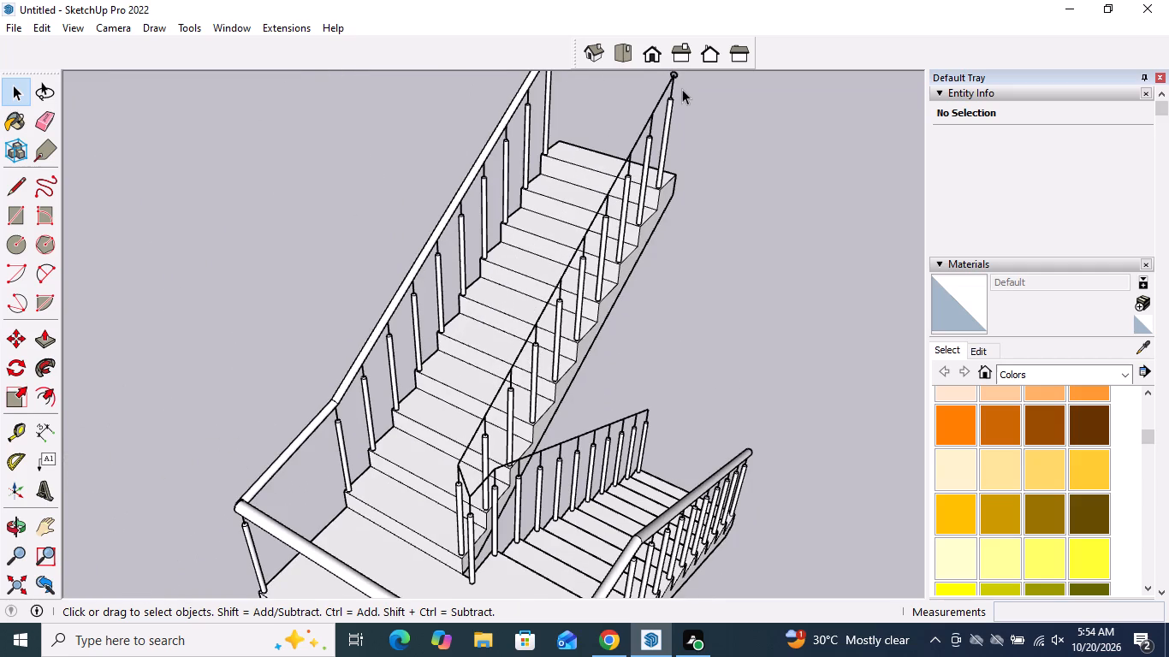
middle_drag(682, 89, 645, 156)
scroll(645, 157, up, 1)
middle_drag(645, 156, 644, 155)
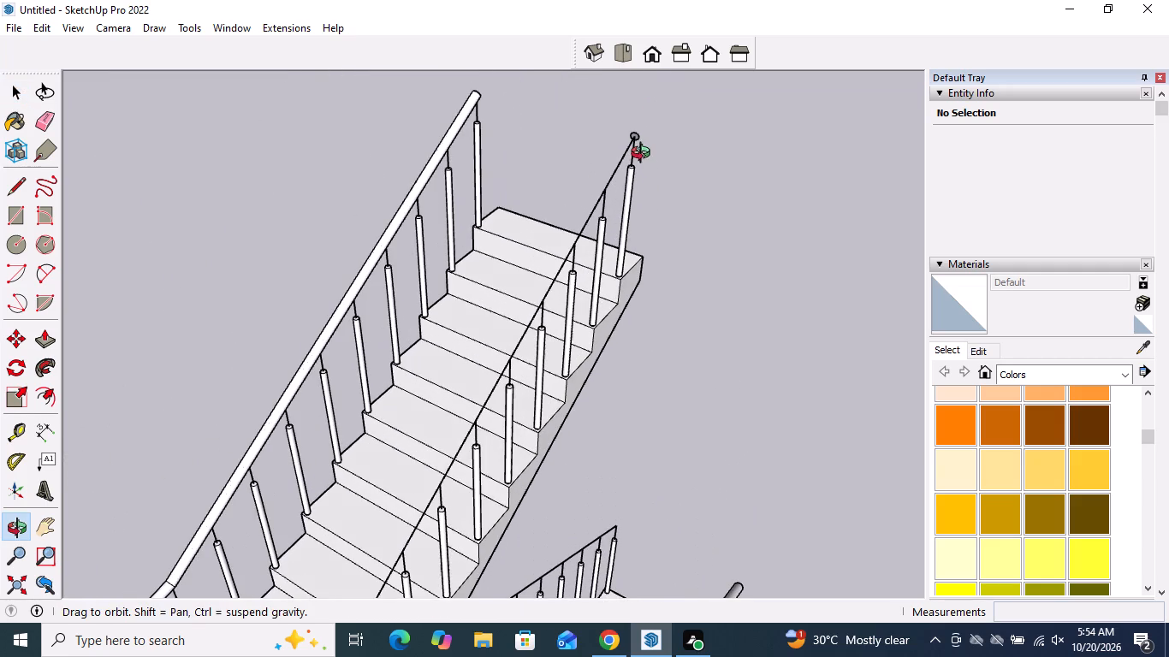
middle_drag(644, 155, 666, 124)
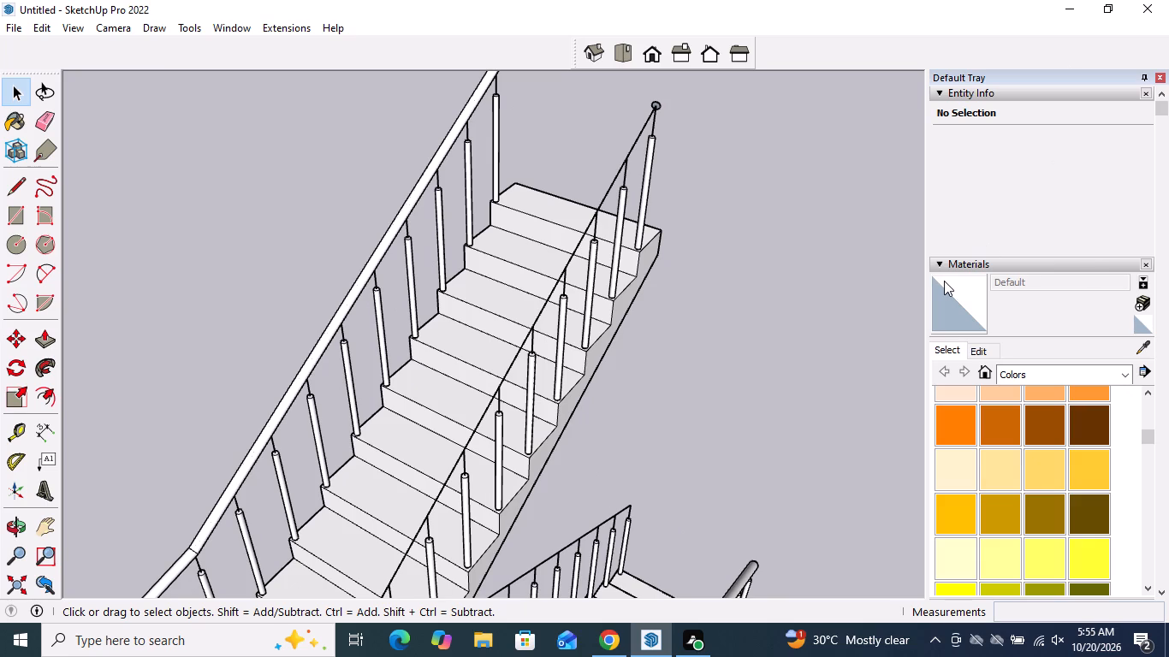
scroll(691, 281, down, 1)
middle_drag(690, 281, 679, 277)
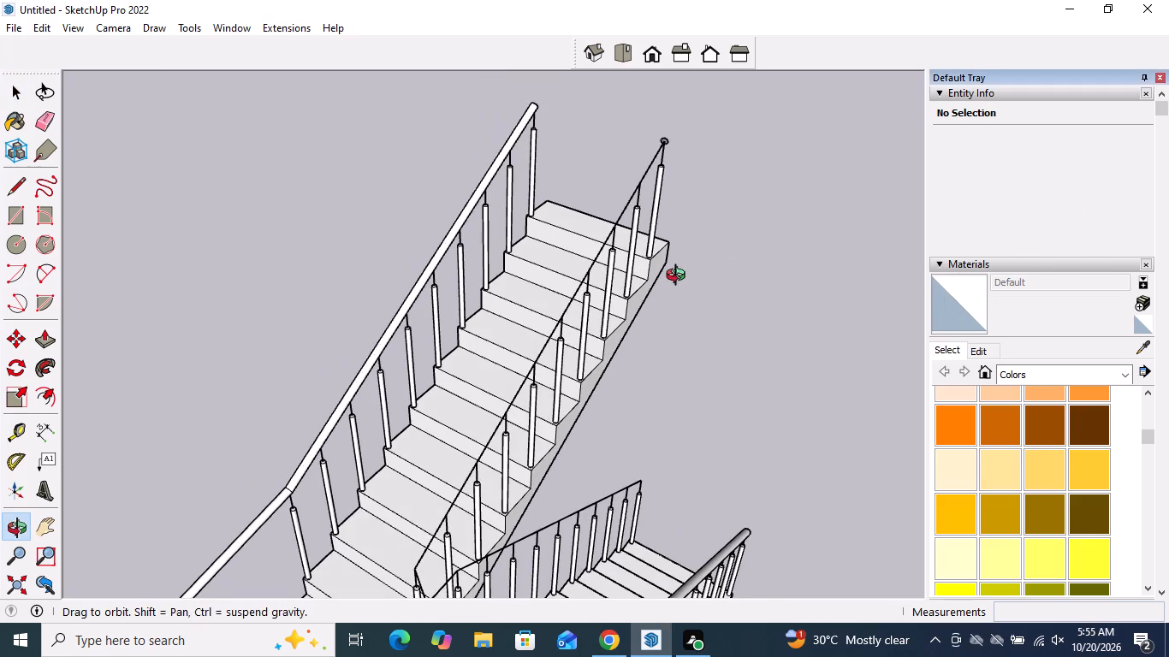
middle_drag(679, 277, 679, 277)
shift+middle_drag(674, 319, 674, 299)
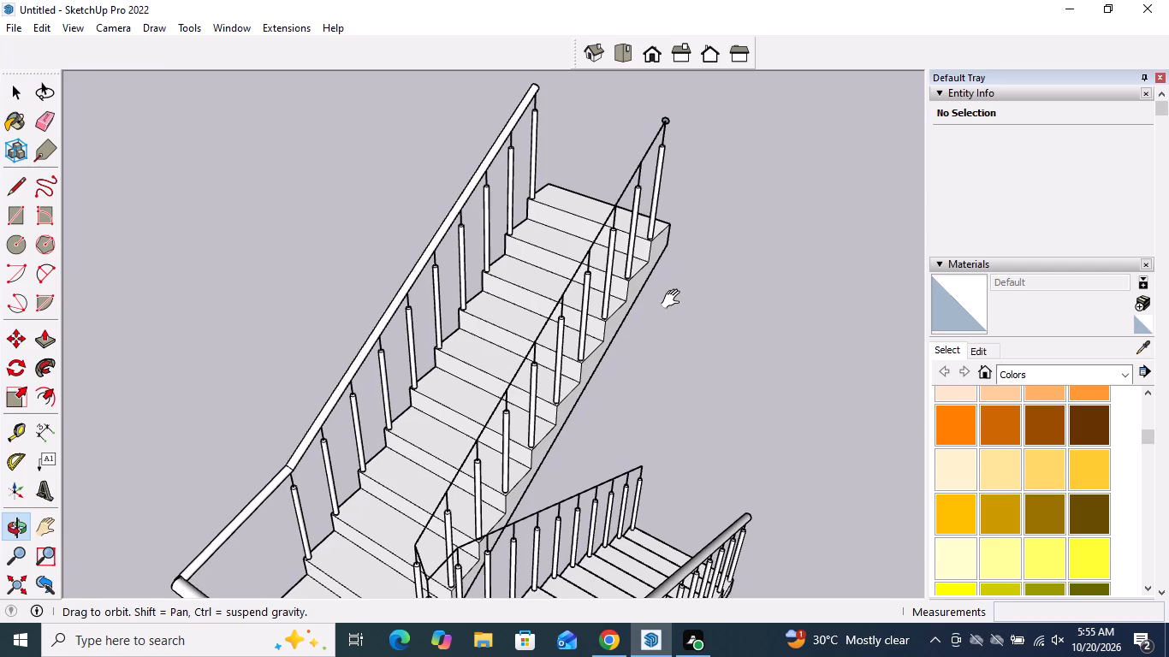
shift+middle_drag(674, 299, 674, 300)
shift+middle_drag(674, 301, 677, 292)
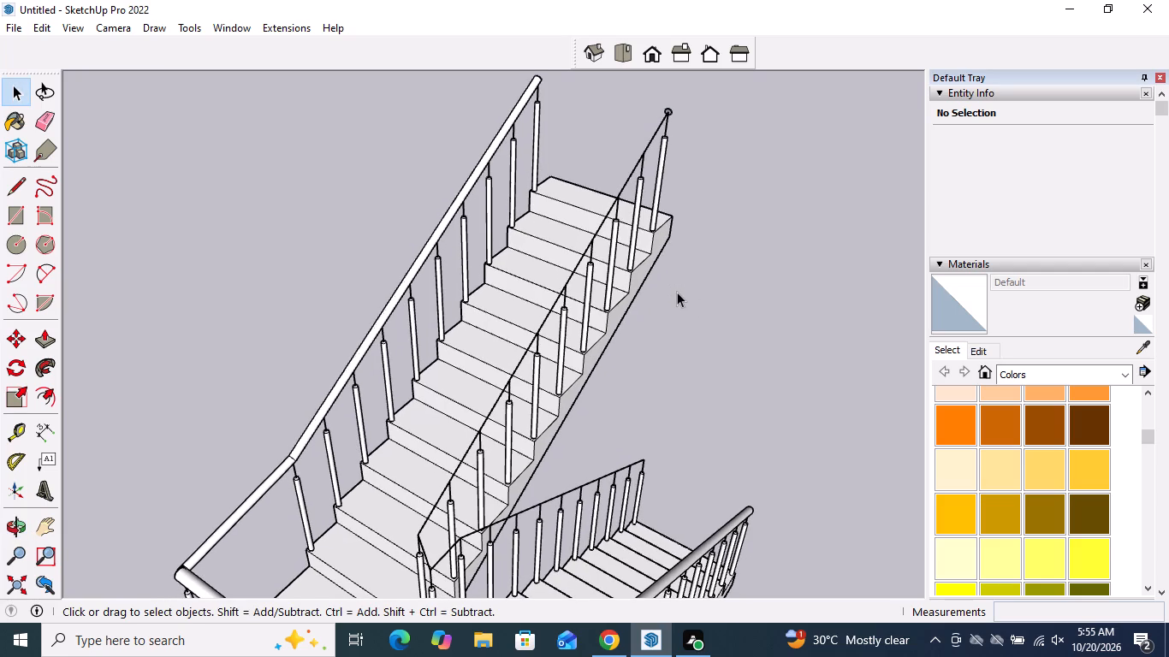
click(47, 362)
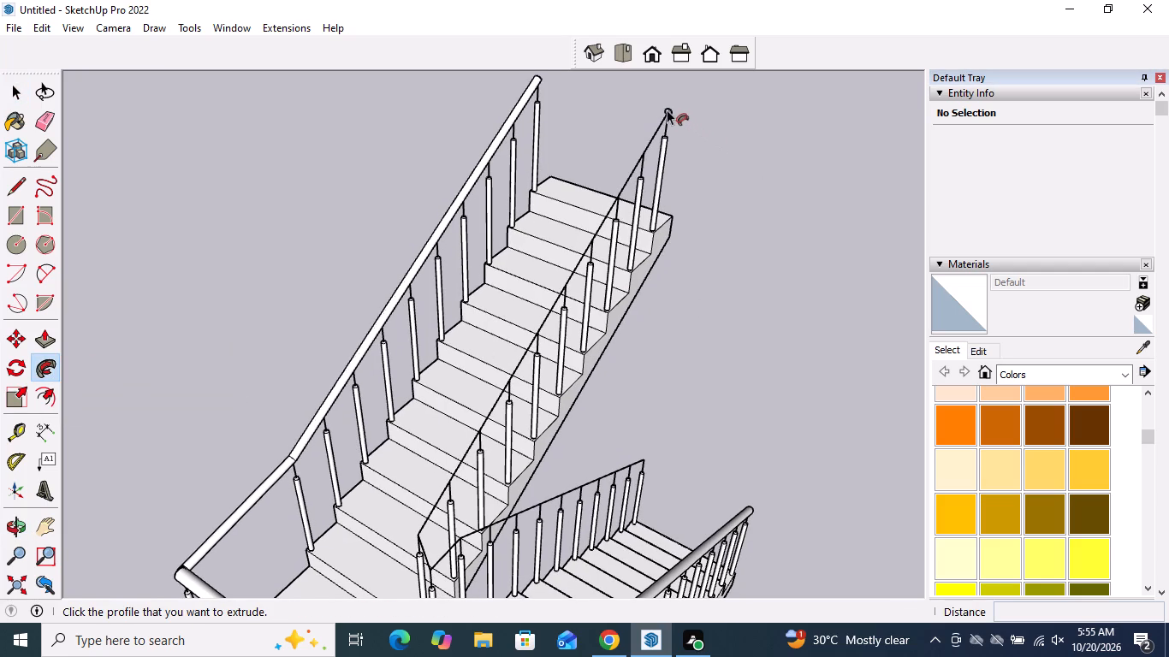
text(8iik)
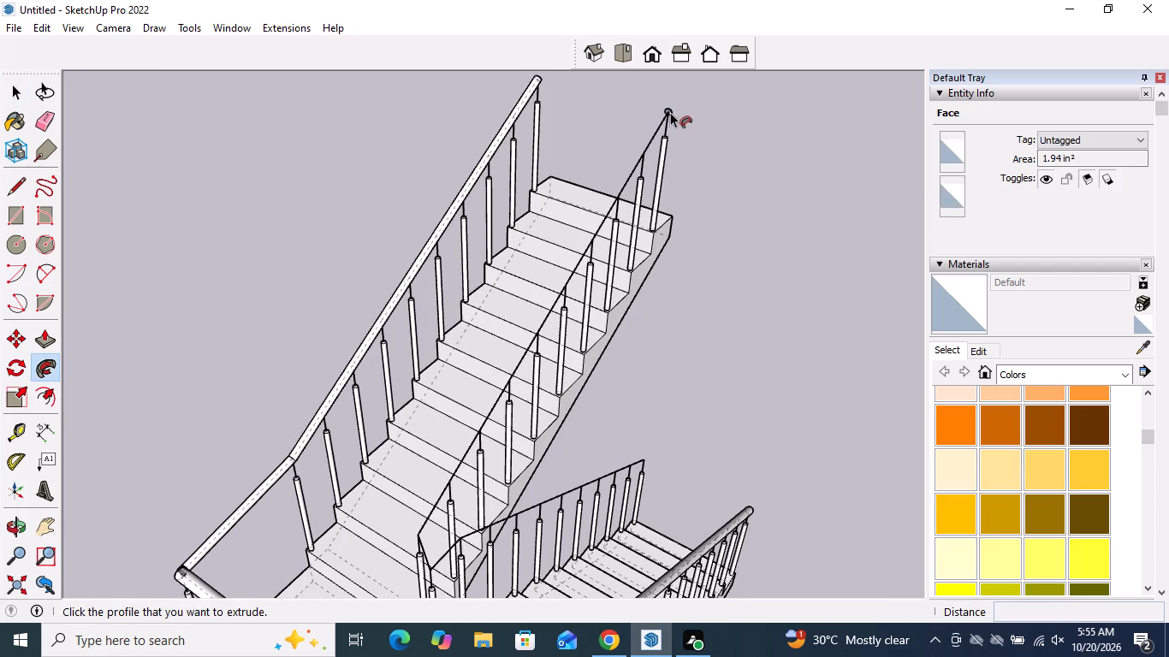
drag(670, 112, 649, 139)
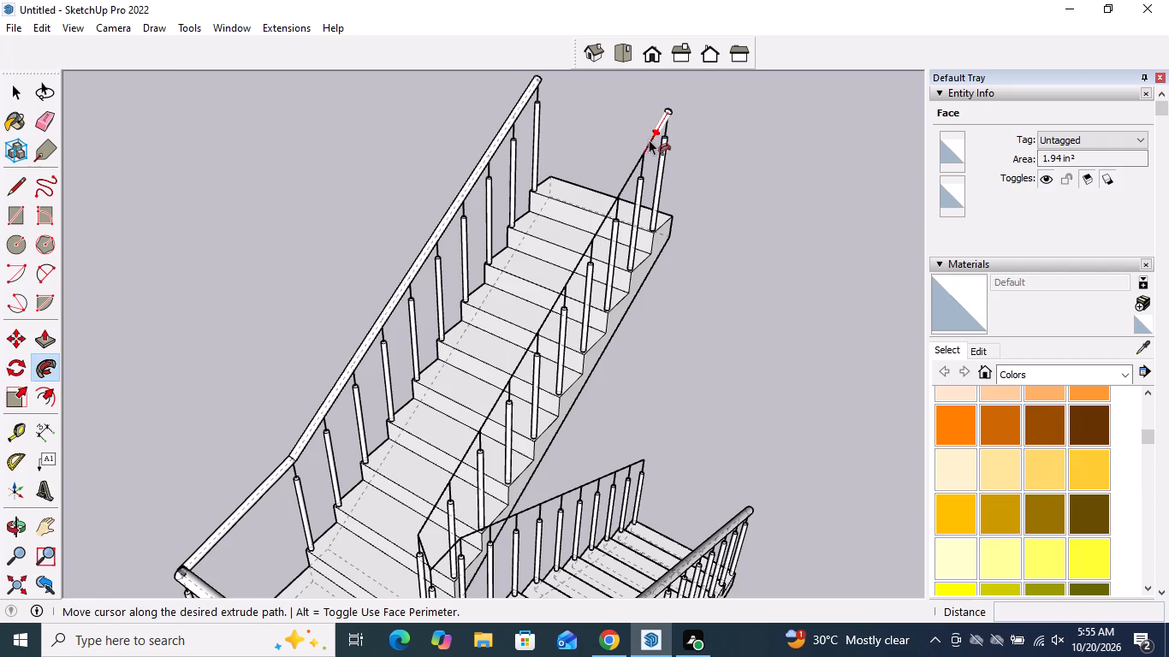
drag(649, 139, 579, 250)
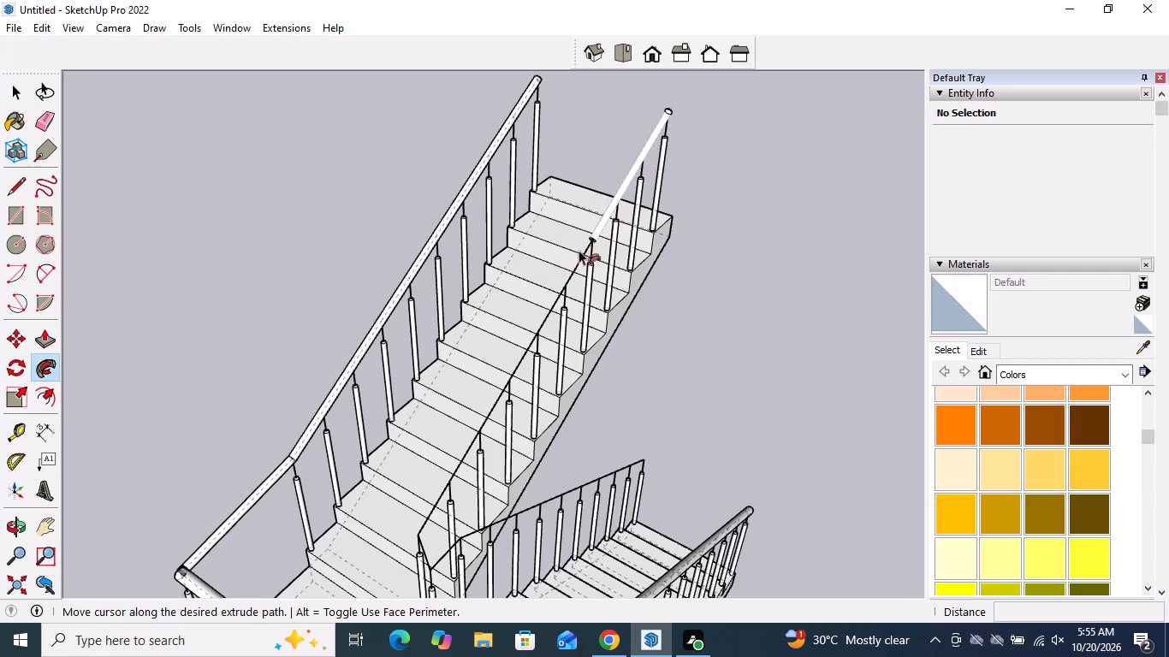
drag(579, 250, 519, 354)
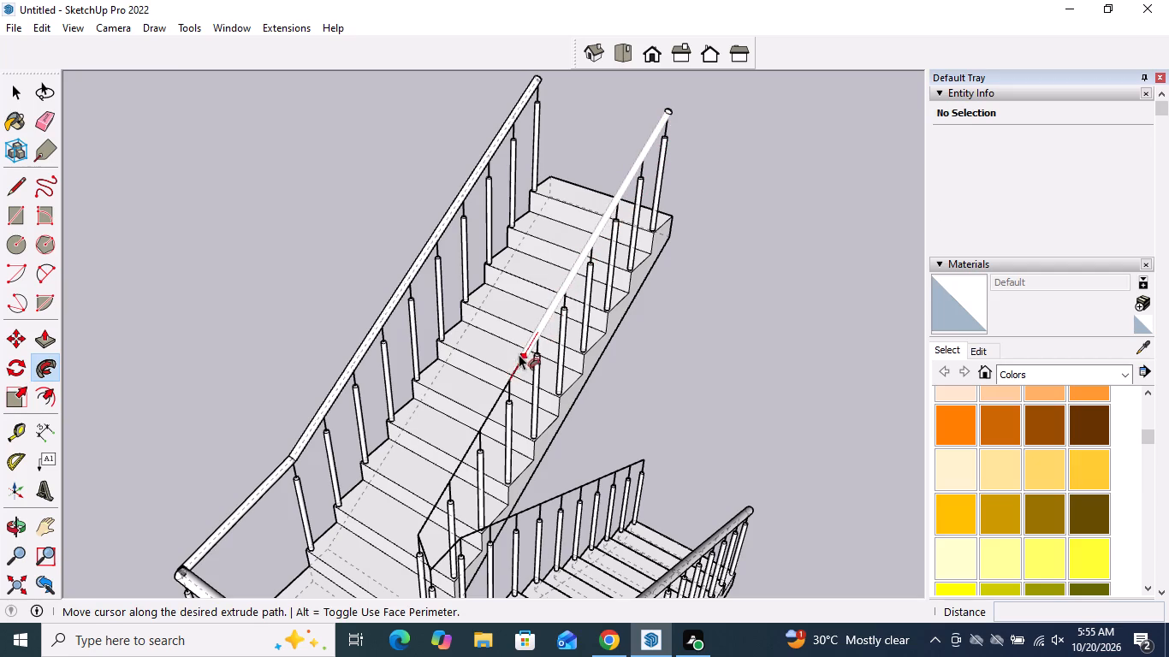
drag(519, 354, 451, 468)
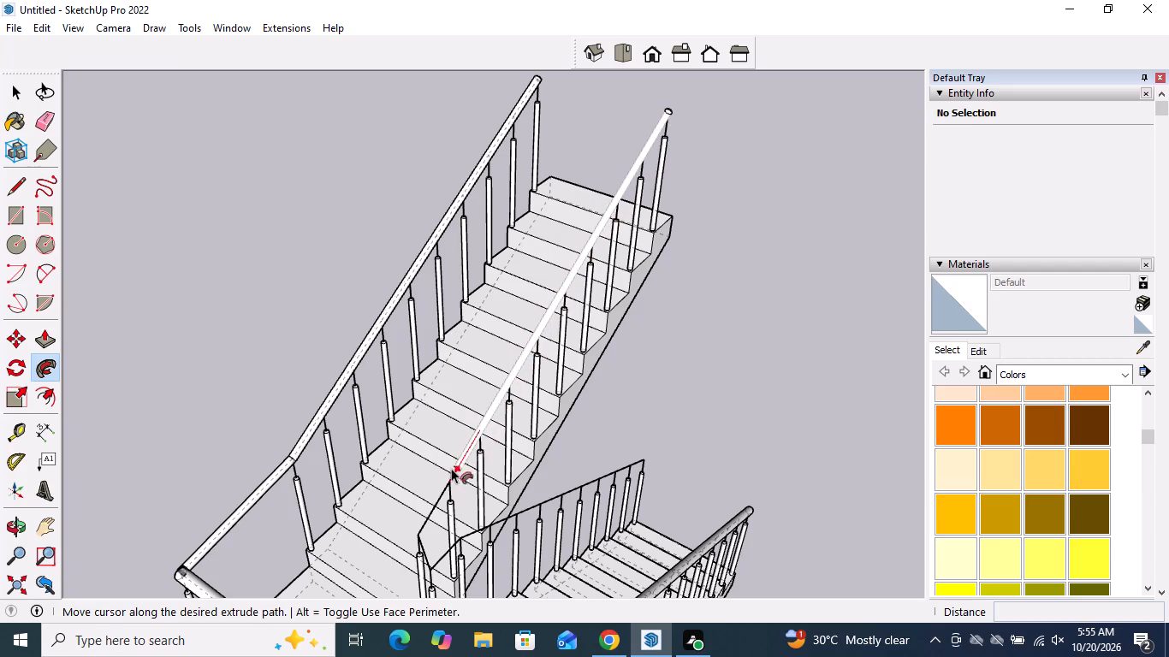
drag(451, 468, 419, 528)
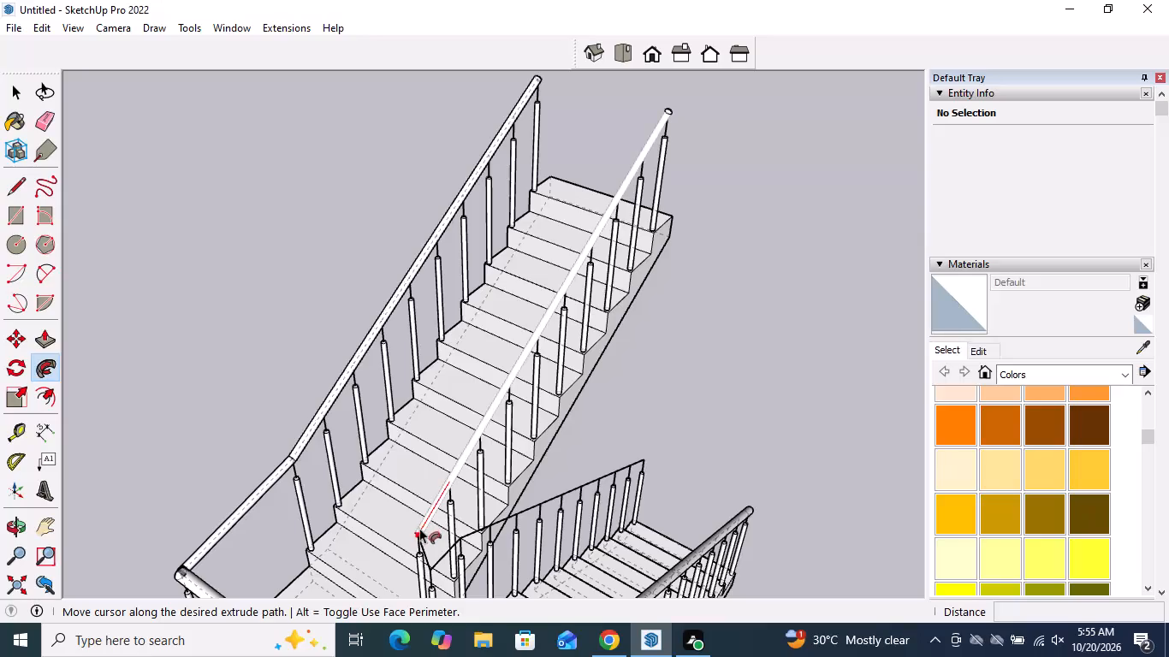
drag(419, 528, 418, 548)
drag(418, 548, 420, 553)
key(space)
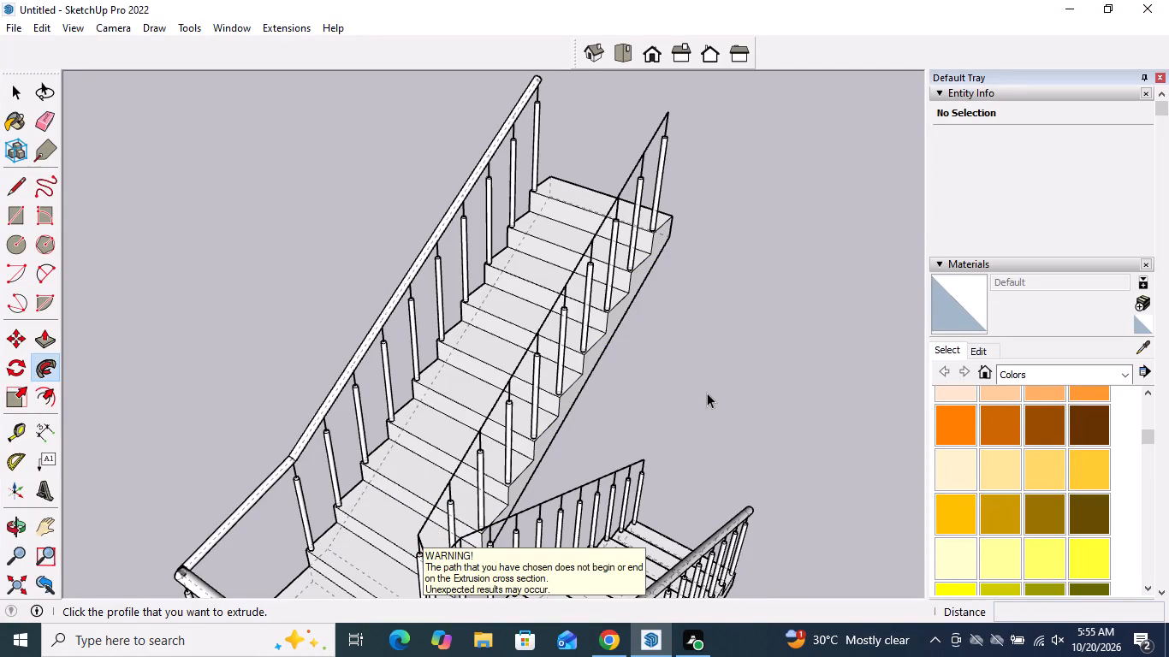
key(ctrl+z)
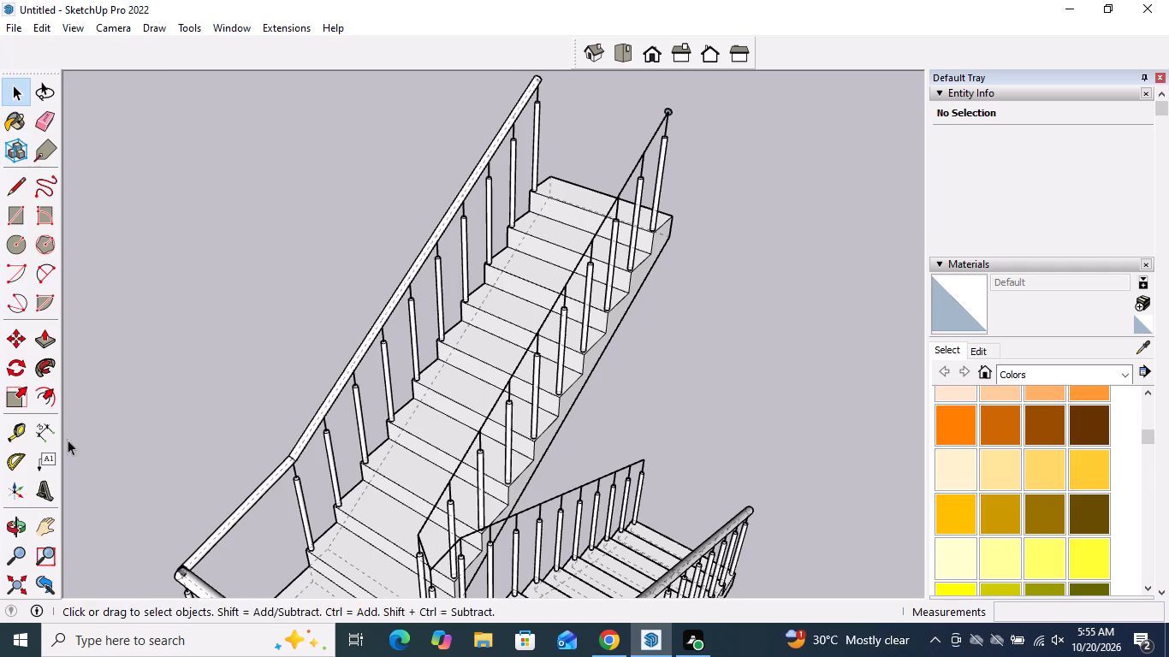
Sweep the top inner post's circular profile down the upper flight's inner rail line to its lower end with Follow Me.
click(42, 372)
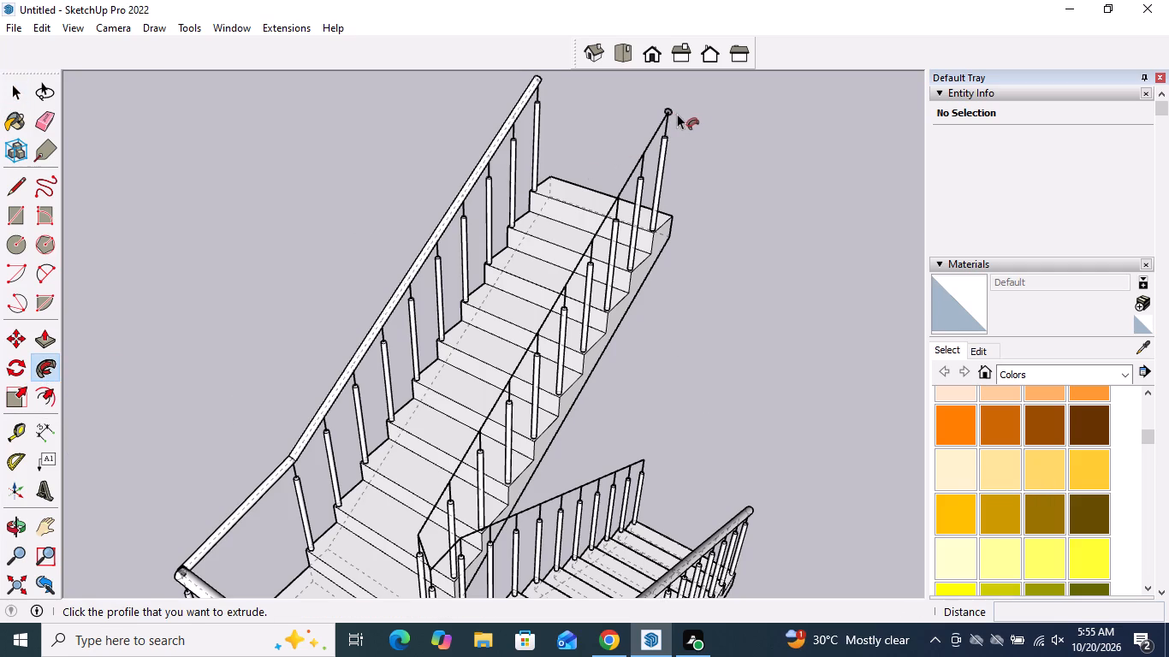
drag(668, 114, 656, 127)
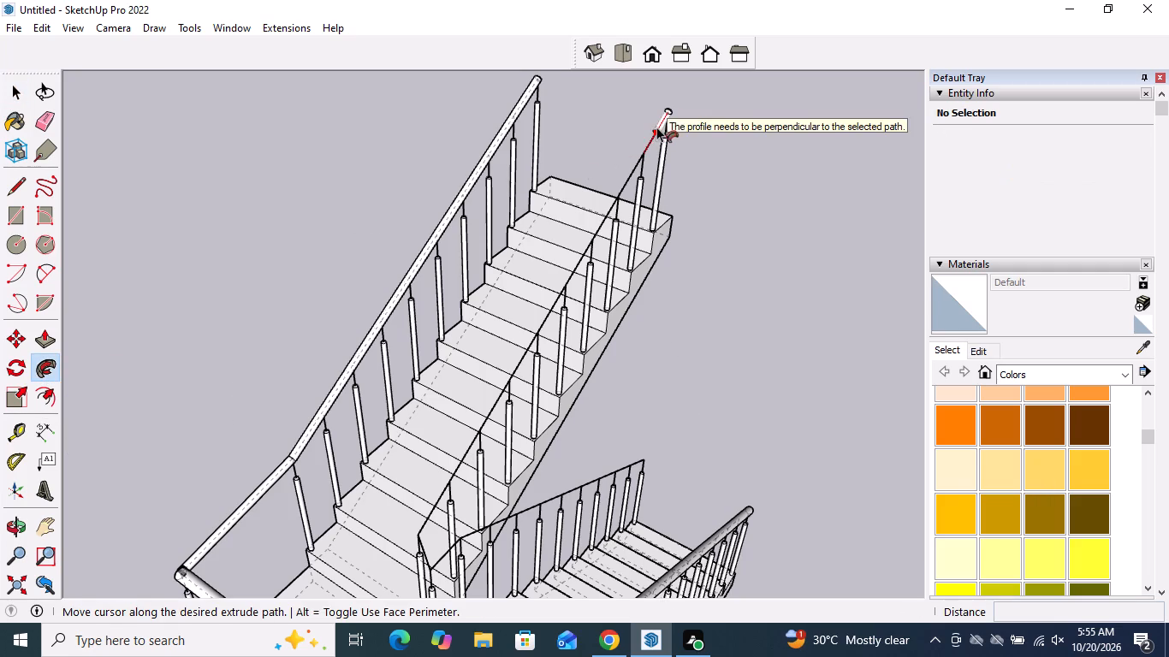
drag(656, 127, 614, 200)
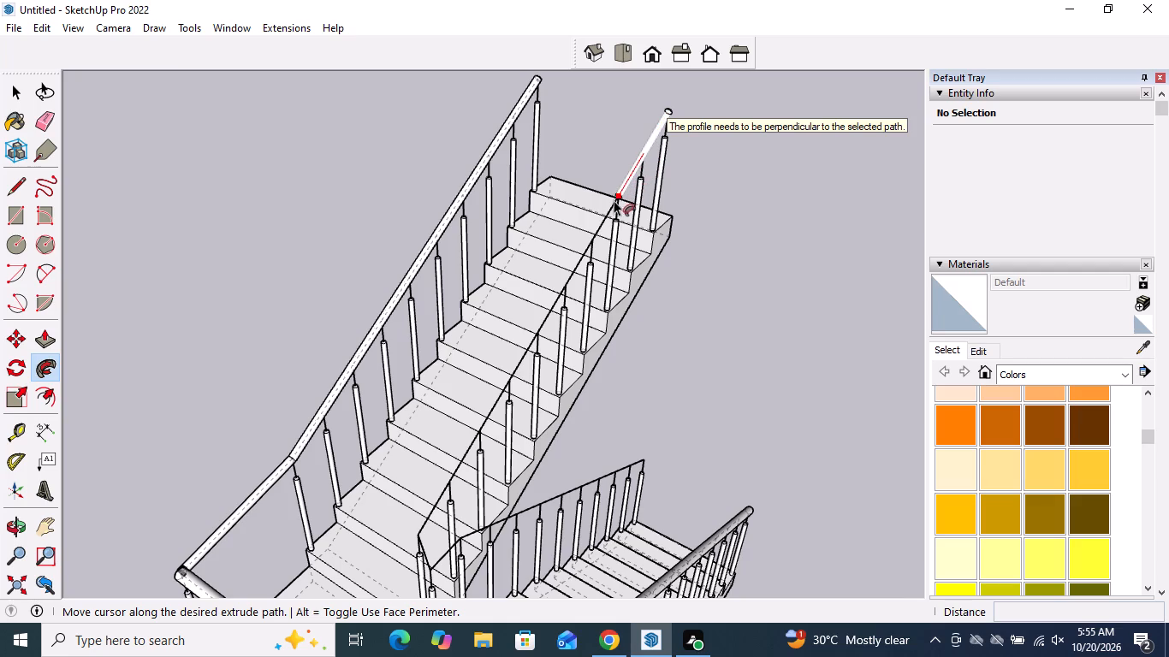
drag(614, 200, 566, 281)
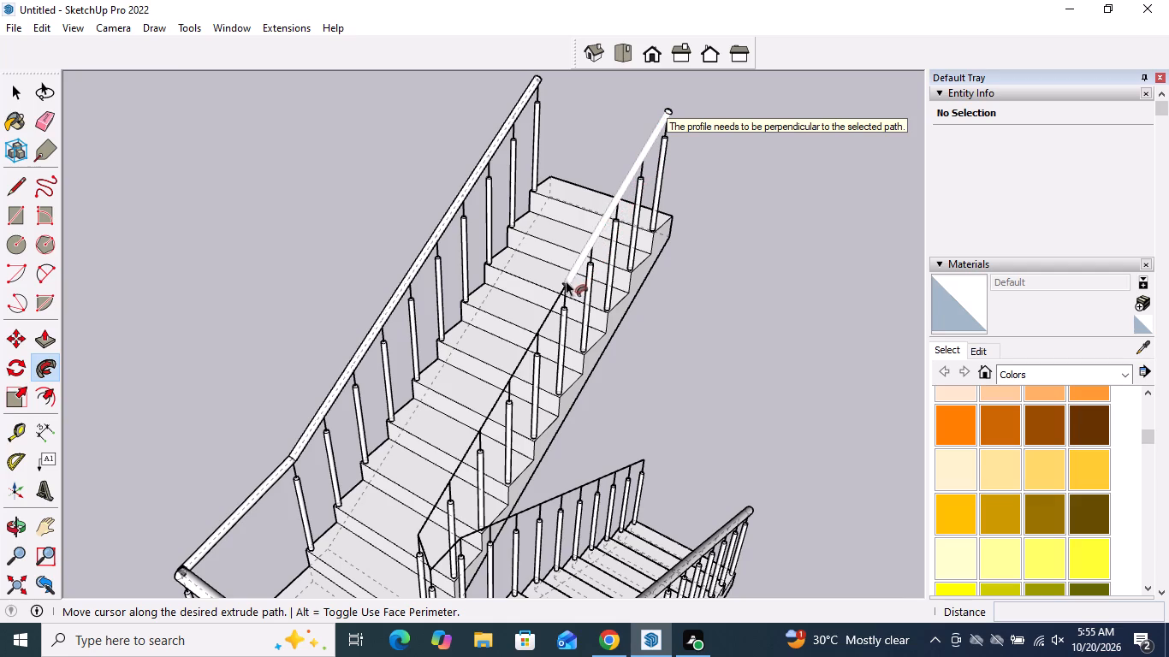
drag(566, 281, 531, 340)
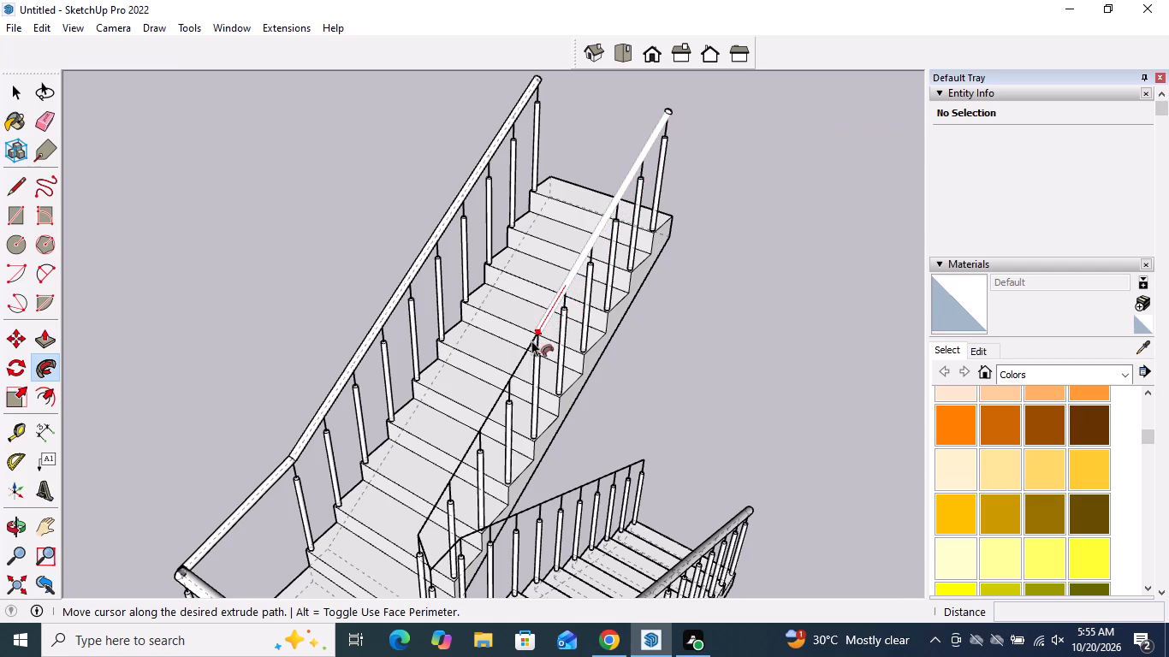
drag(531, 340, 504, 386)
drag(504, 386, 478, 432)
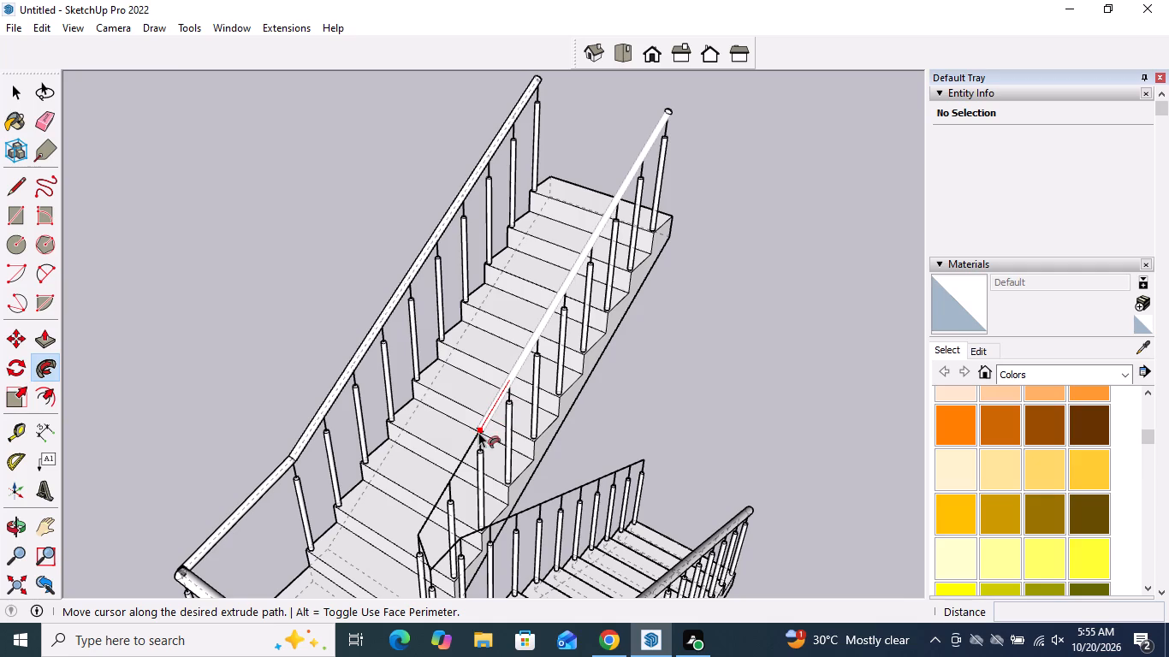
drag(478, 432, 452, 476)
drag(452, 476, 424, 524)
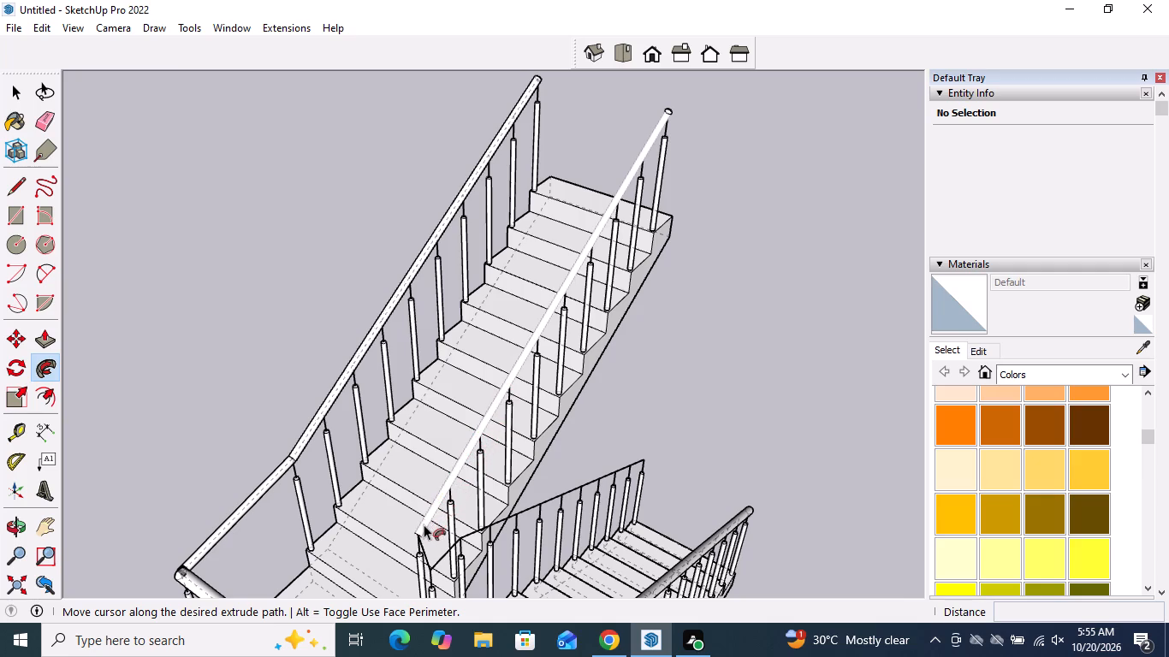
drag(424, 524, 422, 533)
drag(422, 533, 426, 546)
drag(426, 546, 418, 547)
drag(418, 547, 423, 533)
drag(423, 533, 422, 533)
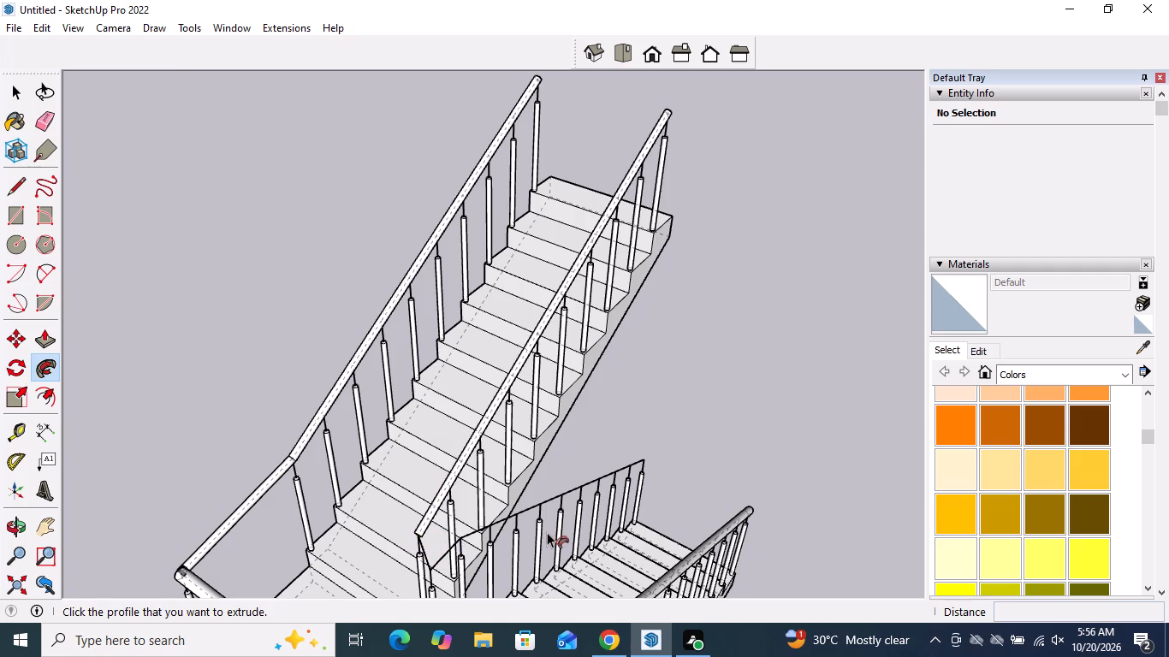
key(space)
Examine the upper flight's inner handrail and the posts along the flights from close up and from other angles.
click(685, 438)
scroll(440, 492, up, 16)
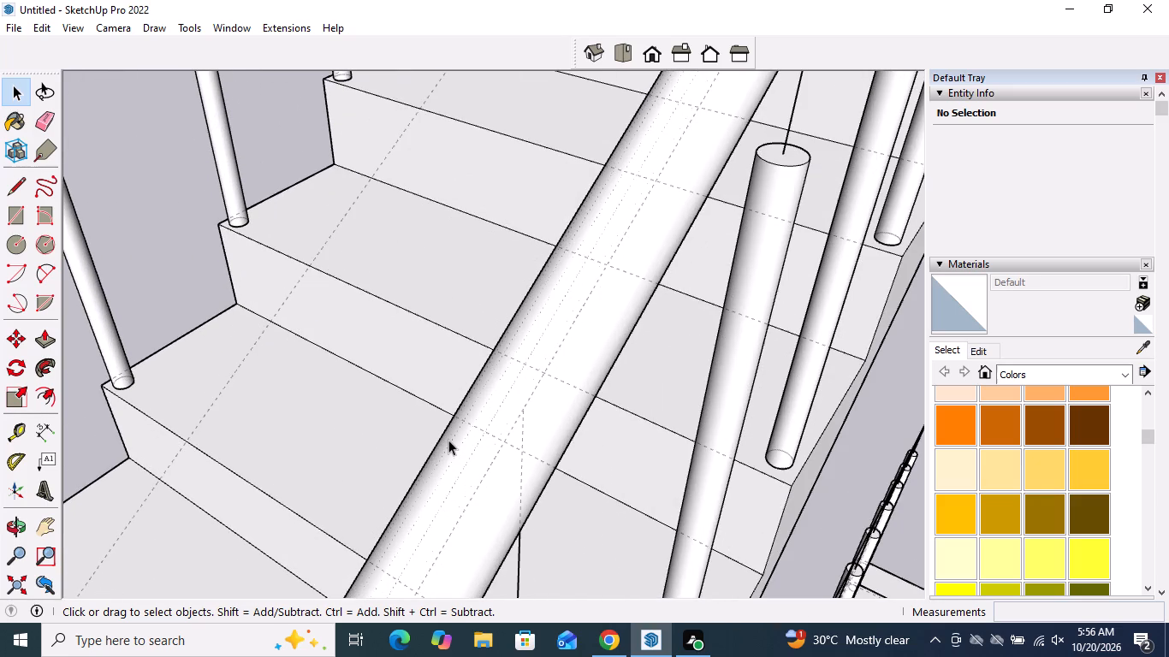
scroll(449, 440, down, 14)
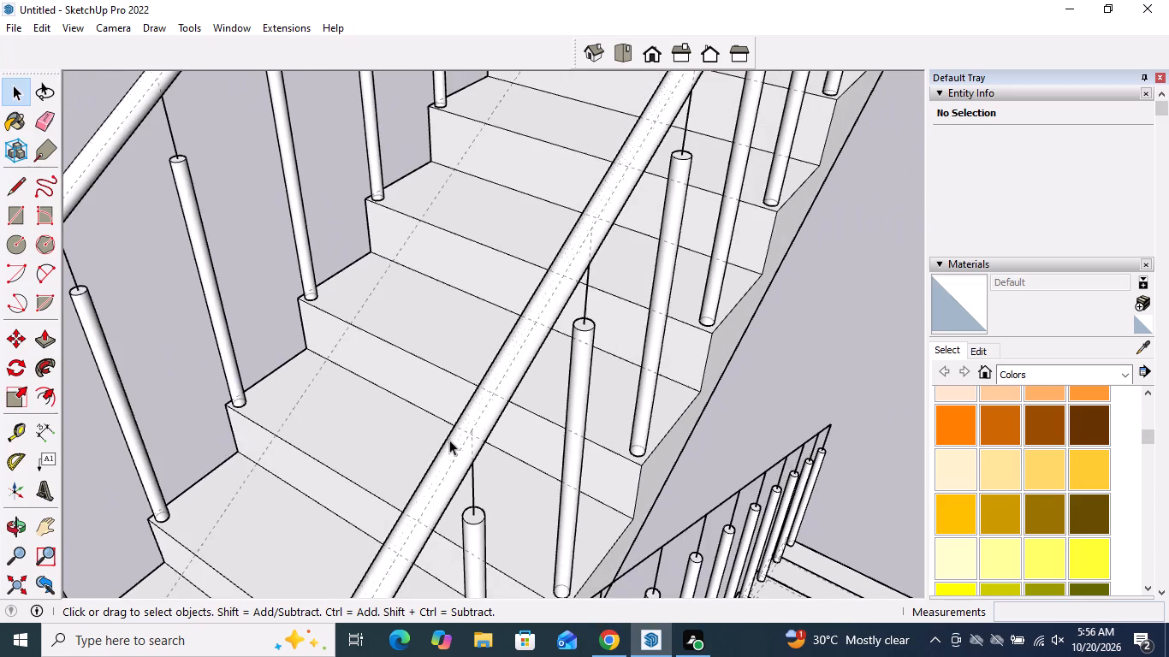
scroll(449, 440, down, 14)
middle_drag(483, 463, 494, 465)
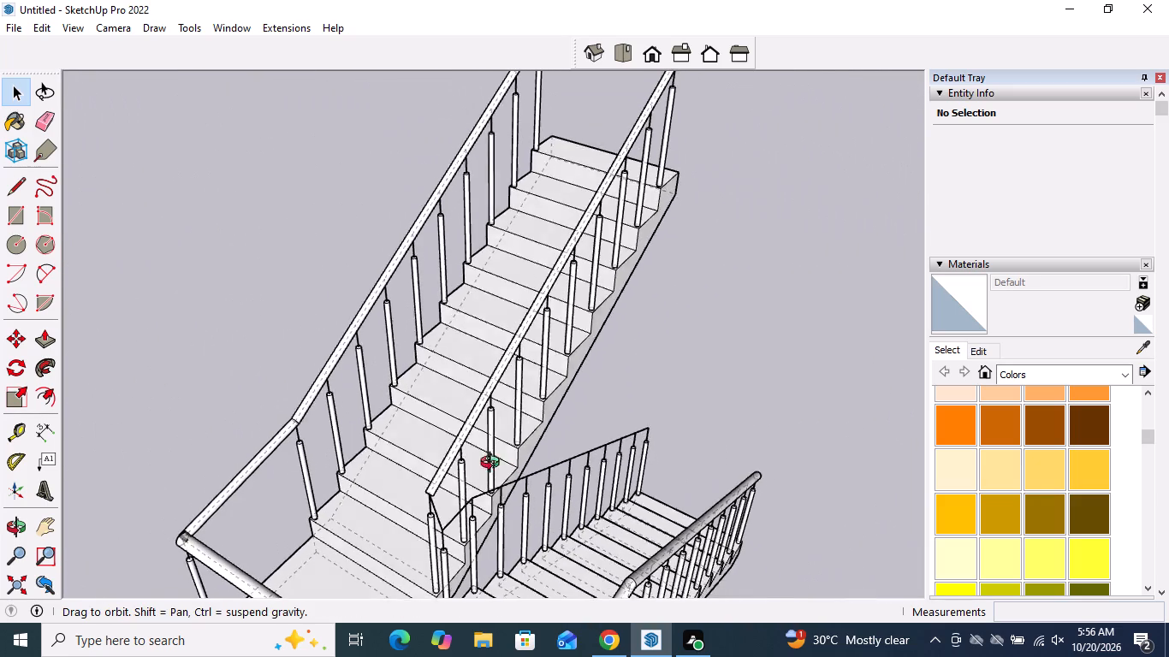
middle_drag(494, 465, 665, 478)
click(699, 350)
scroll(618, 442, up, 17)
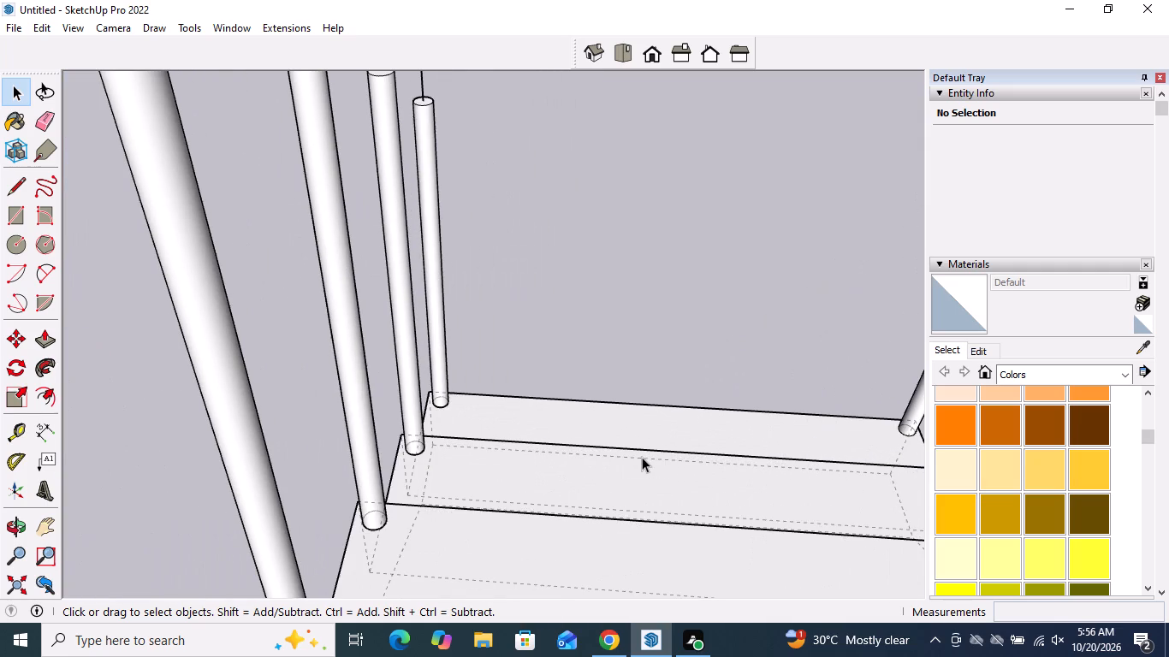
scroll(401, 484, up, 4)
ctrl+click(398, 485)
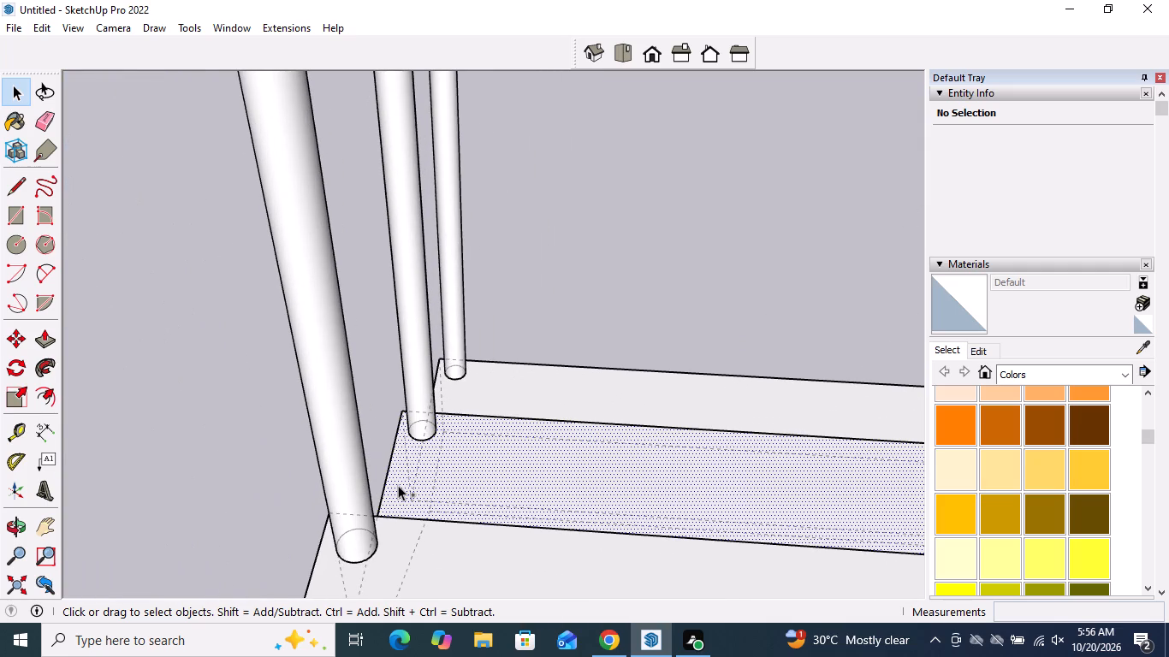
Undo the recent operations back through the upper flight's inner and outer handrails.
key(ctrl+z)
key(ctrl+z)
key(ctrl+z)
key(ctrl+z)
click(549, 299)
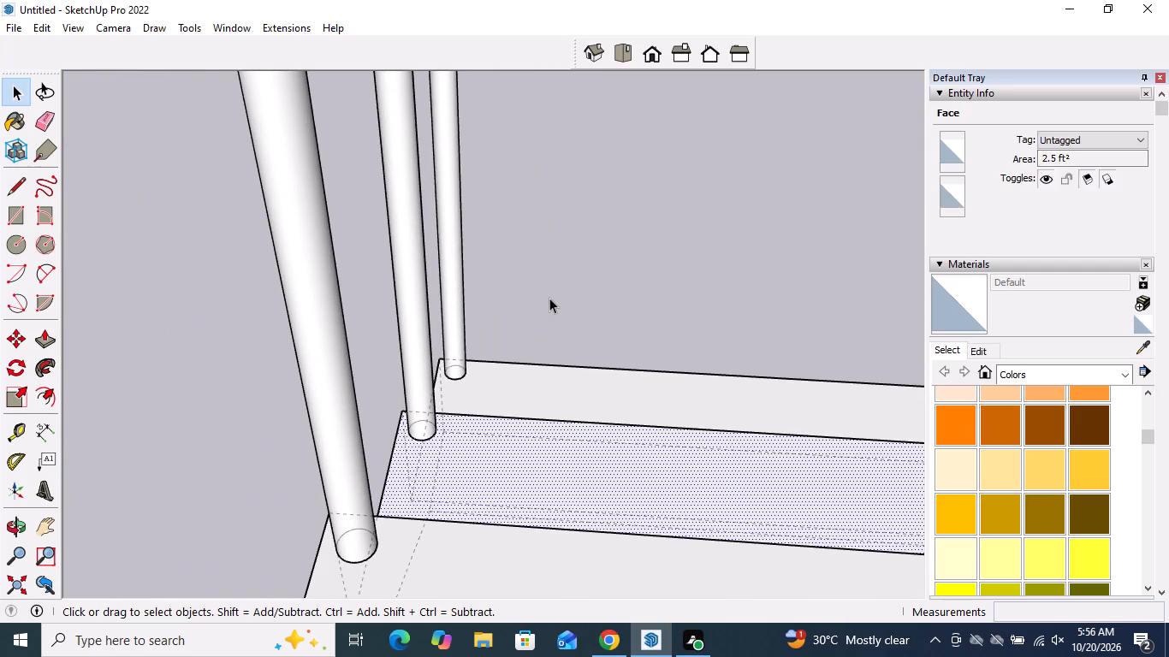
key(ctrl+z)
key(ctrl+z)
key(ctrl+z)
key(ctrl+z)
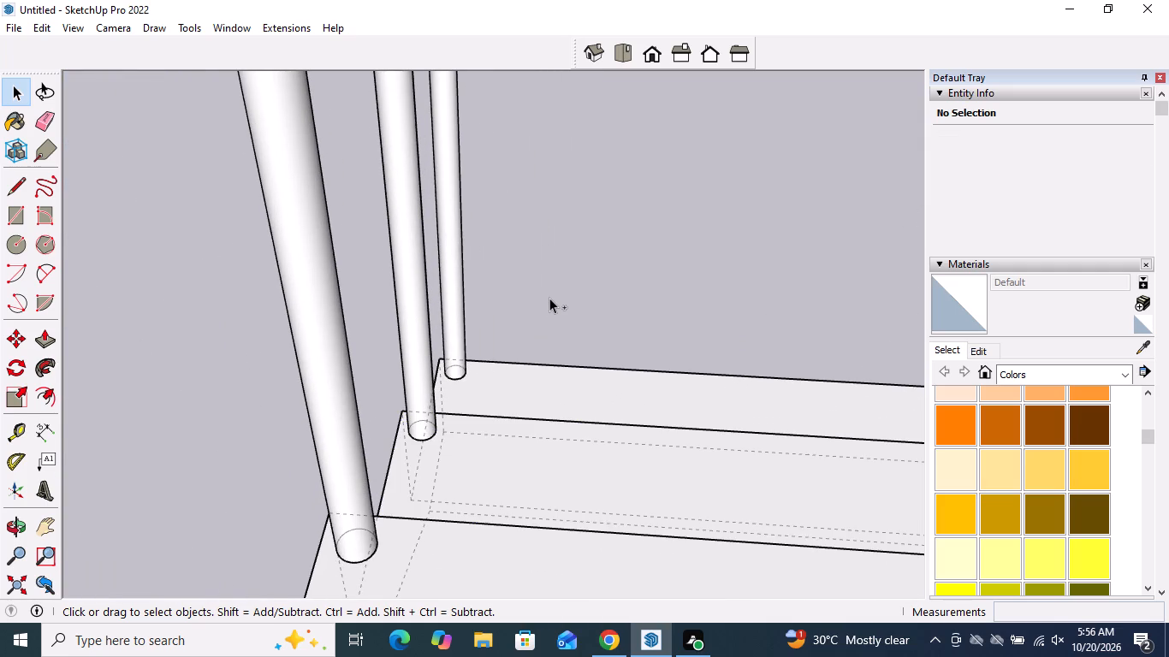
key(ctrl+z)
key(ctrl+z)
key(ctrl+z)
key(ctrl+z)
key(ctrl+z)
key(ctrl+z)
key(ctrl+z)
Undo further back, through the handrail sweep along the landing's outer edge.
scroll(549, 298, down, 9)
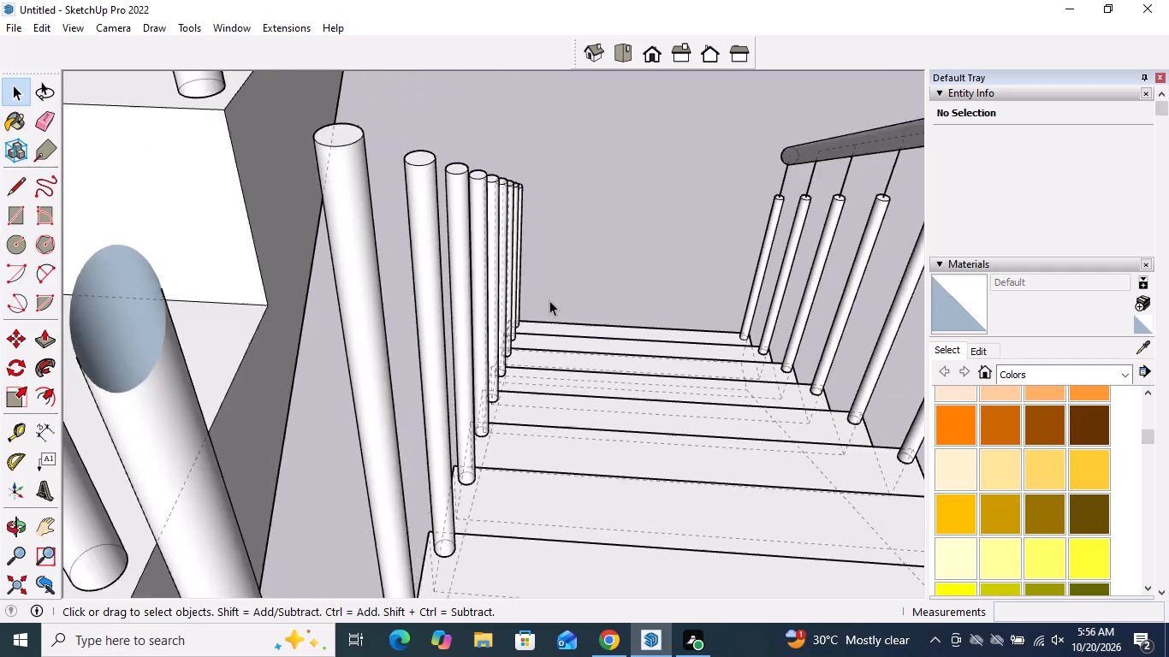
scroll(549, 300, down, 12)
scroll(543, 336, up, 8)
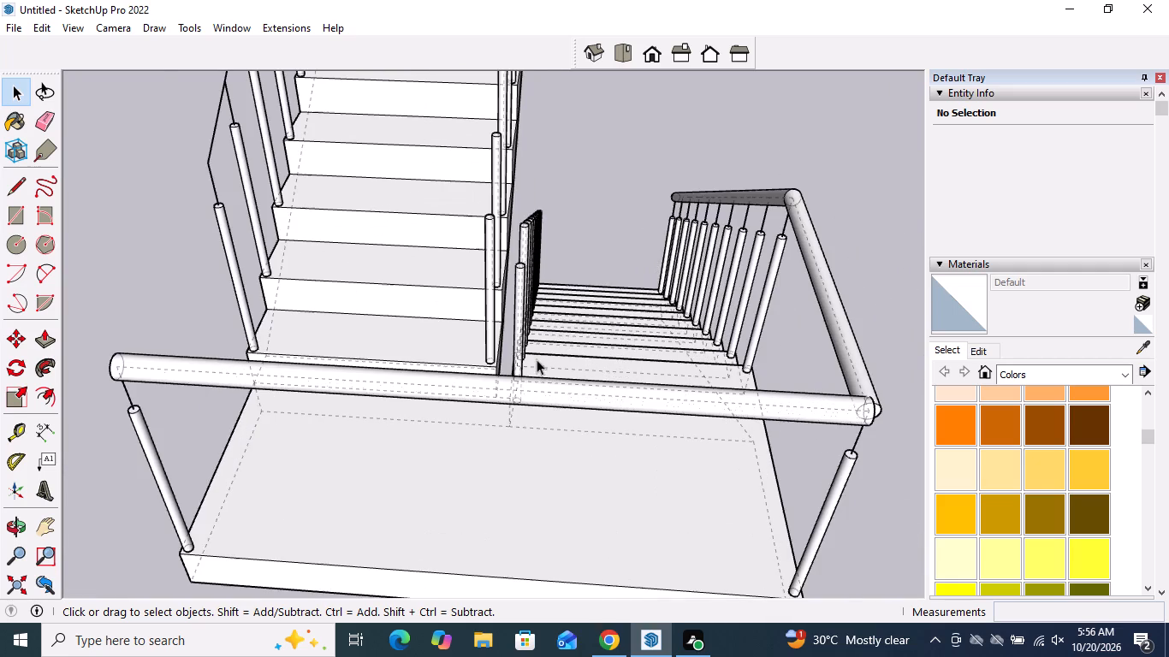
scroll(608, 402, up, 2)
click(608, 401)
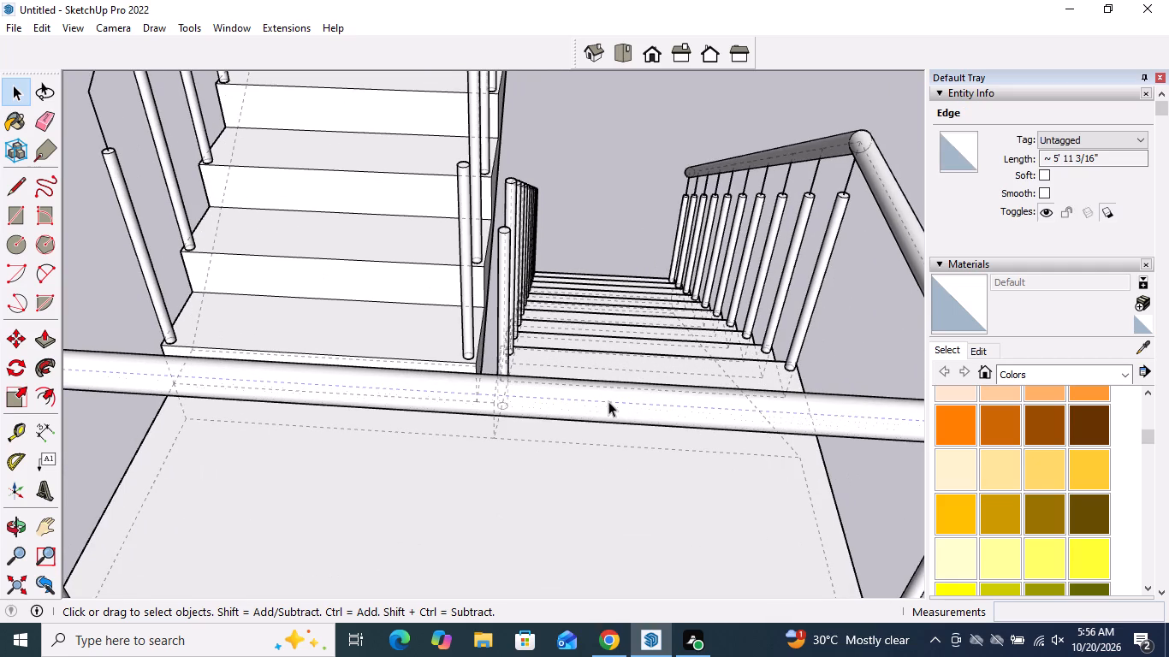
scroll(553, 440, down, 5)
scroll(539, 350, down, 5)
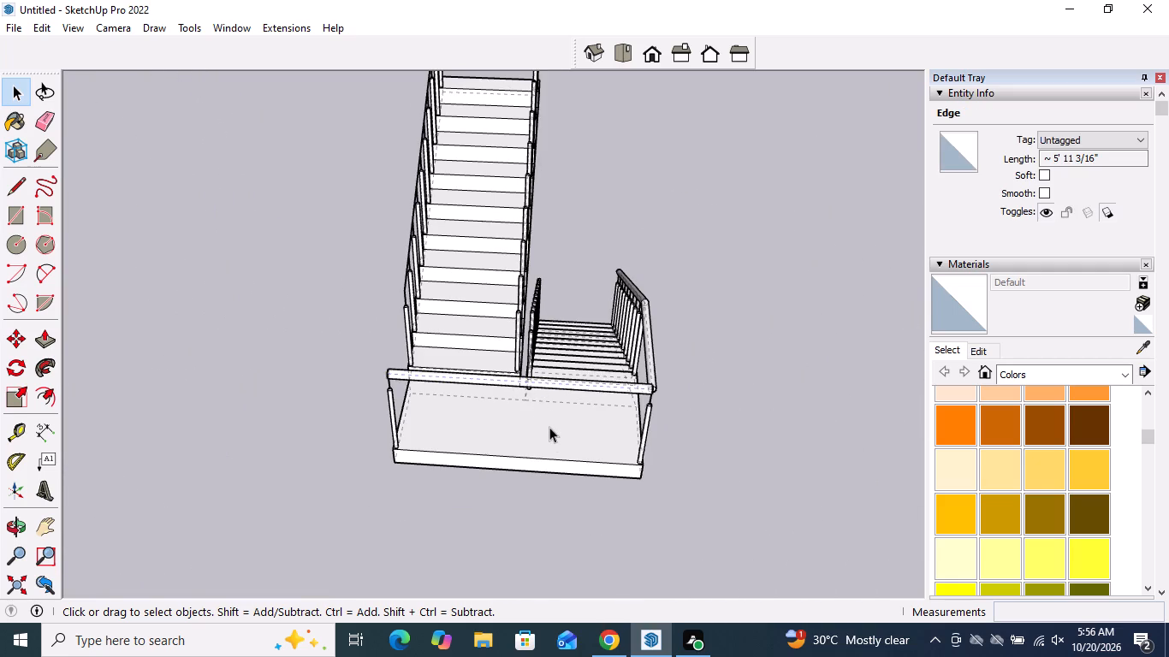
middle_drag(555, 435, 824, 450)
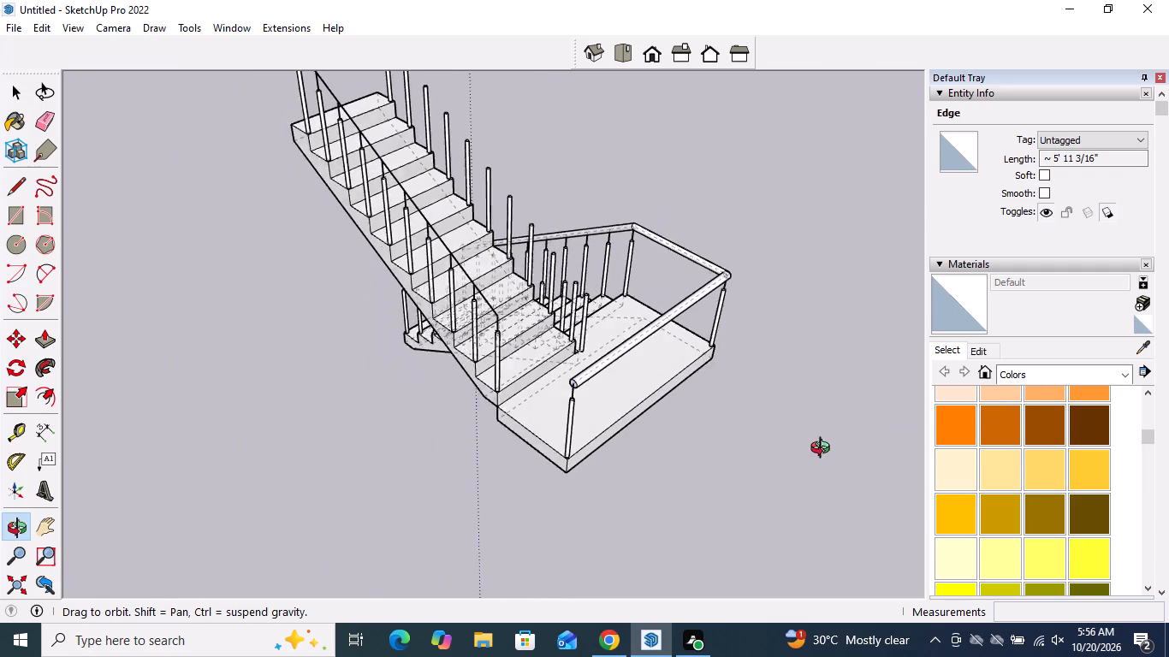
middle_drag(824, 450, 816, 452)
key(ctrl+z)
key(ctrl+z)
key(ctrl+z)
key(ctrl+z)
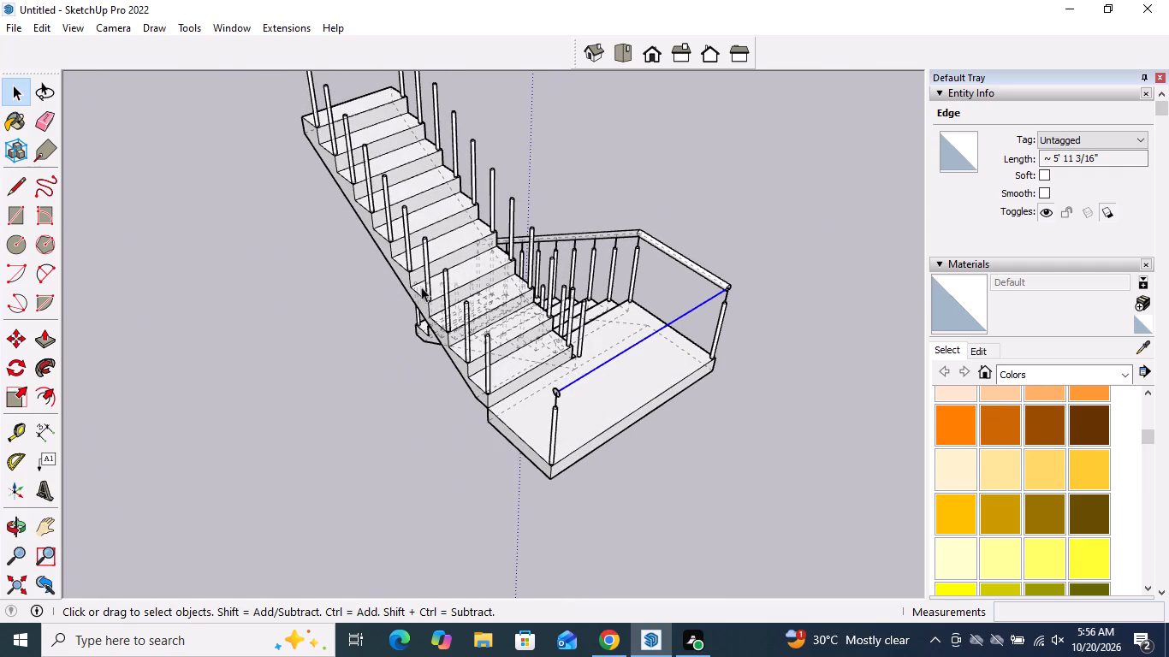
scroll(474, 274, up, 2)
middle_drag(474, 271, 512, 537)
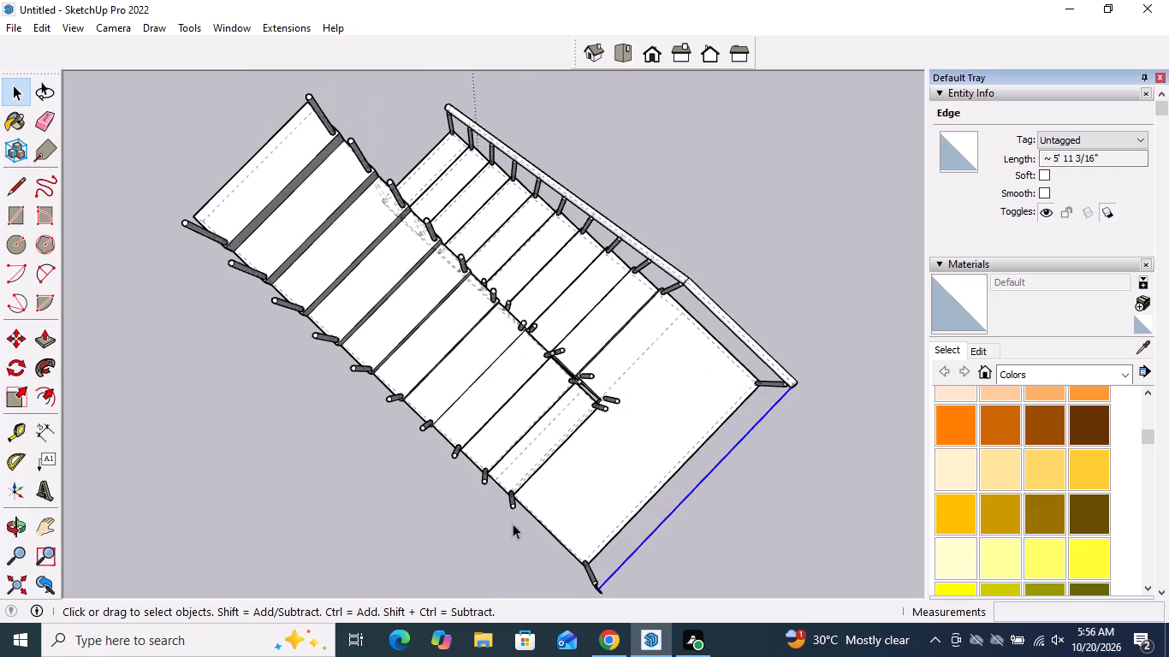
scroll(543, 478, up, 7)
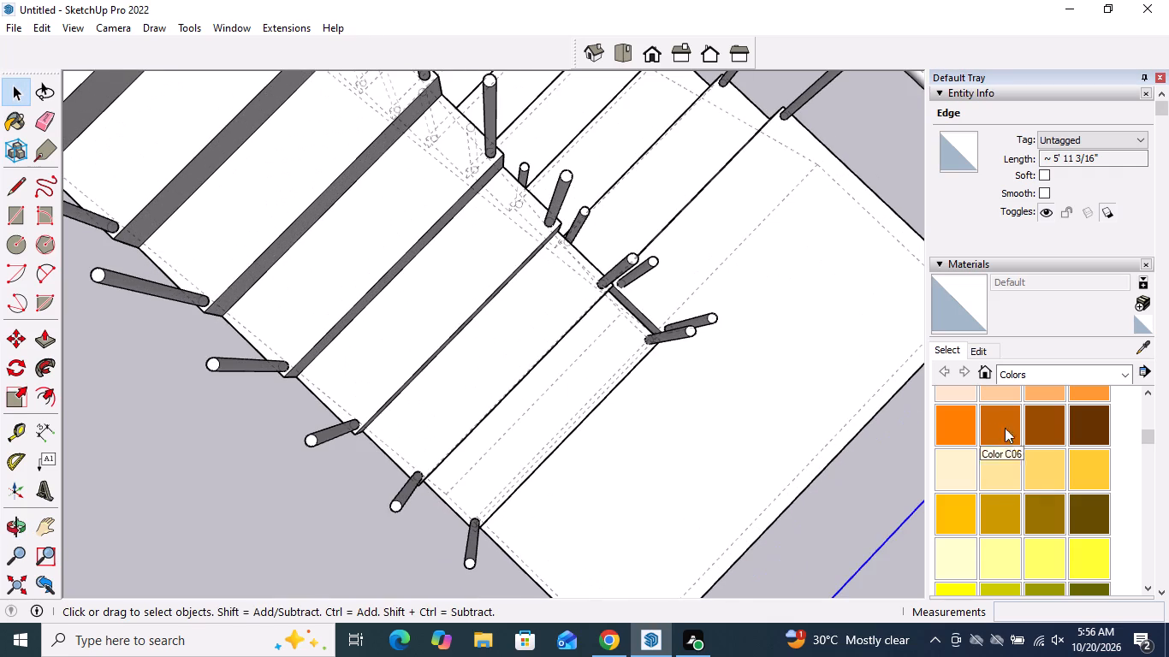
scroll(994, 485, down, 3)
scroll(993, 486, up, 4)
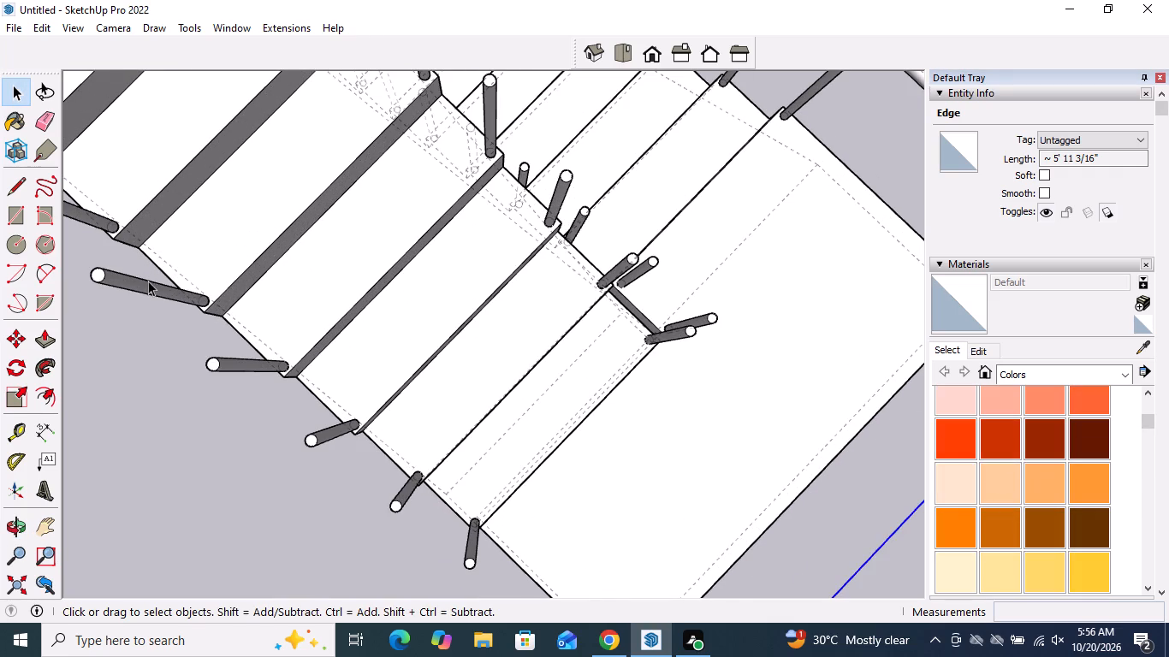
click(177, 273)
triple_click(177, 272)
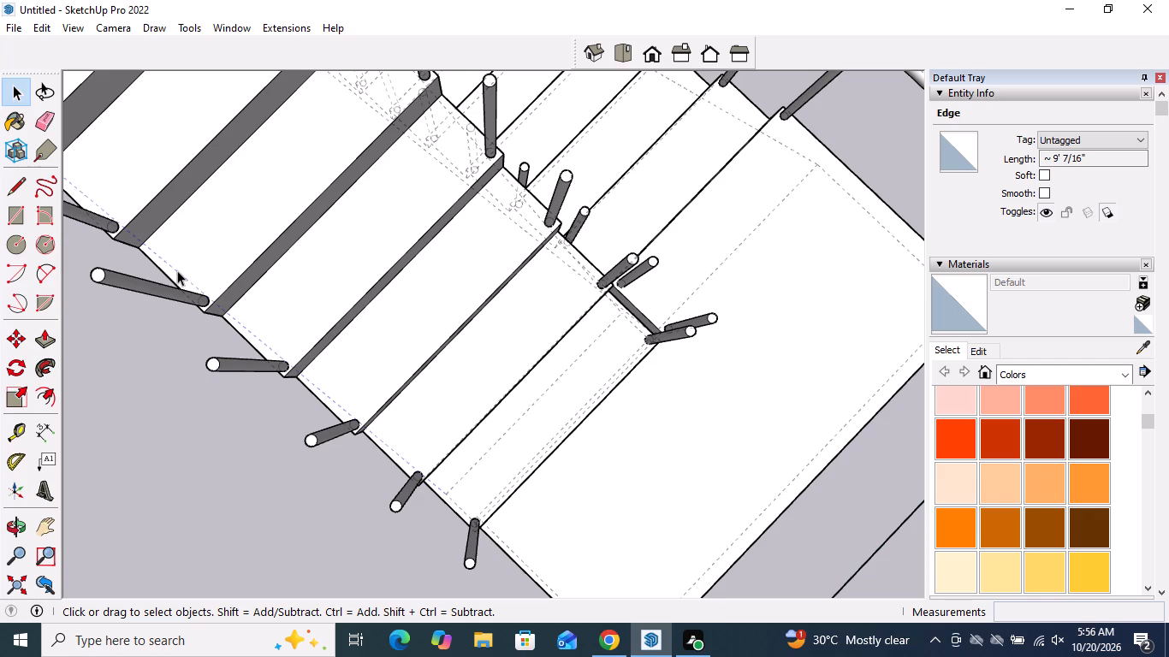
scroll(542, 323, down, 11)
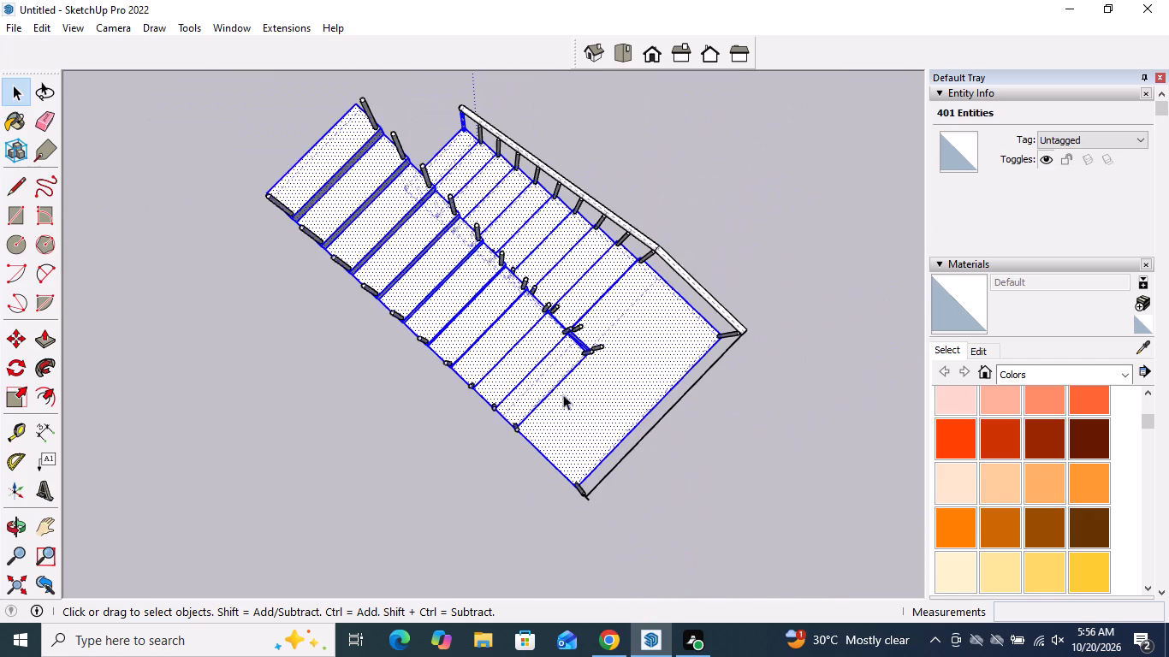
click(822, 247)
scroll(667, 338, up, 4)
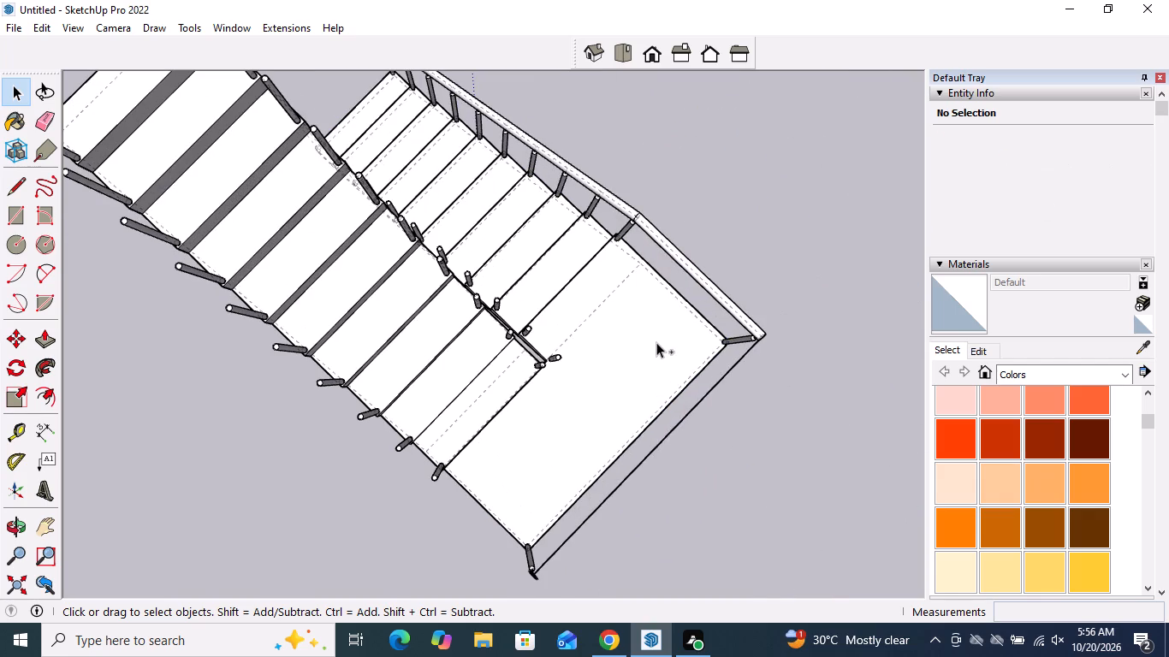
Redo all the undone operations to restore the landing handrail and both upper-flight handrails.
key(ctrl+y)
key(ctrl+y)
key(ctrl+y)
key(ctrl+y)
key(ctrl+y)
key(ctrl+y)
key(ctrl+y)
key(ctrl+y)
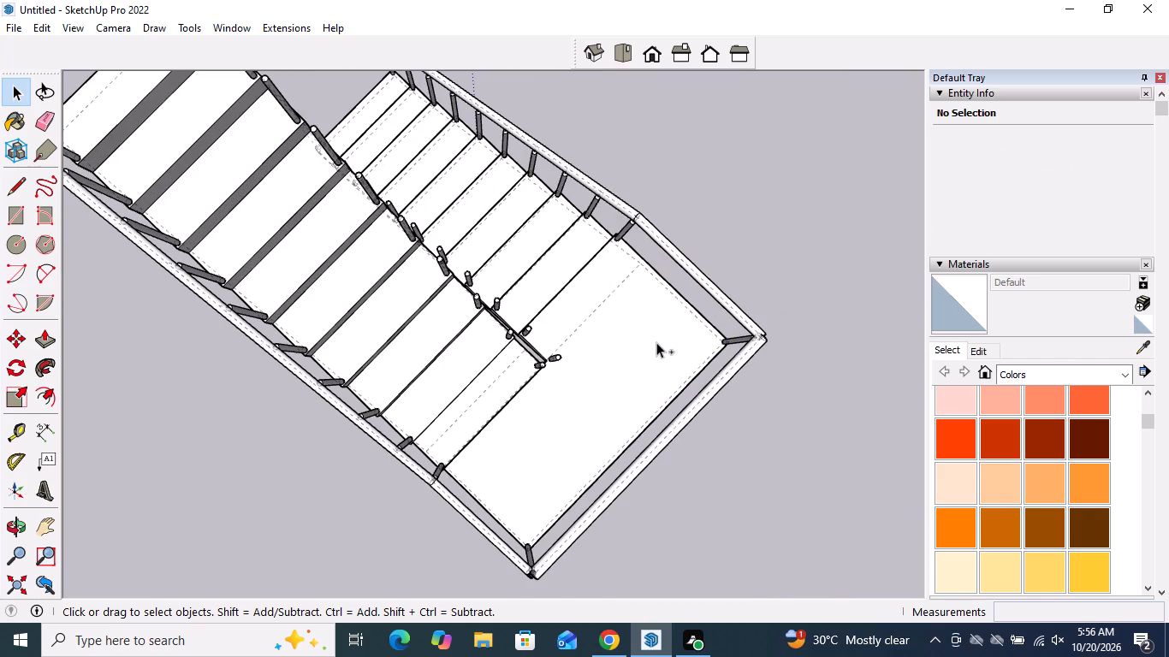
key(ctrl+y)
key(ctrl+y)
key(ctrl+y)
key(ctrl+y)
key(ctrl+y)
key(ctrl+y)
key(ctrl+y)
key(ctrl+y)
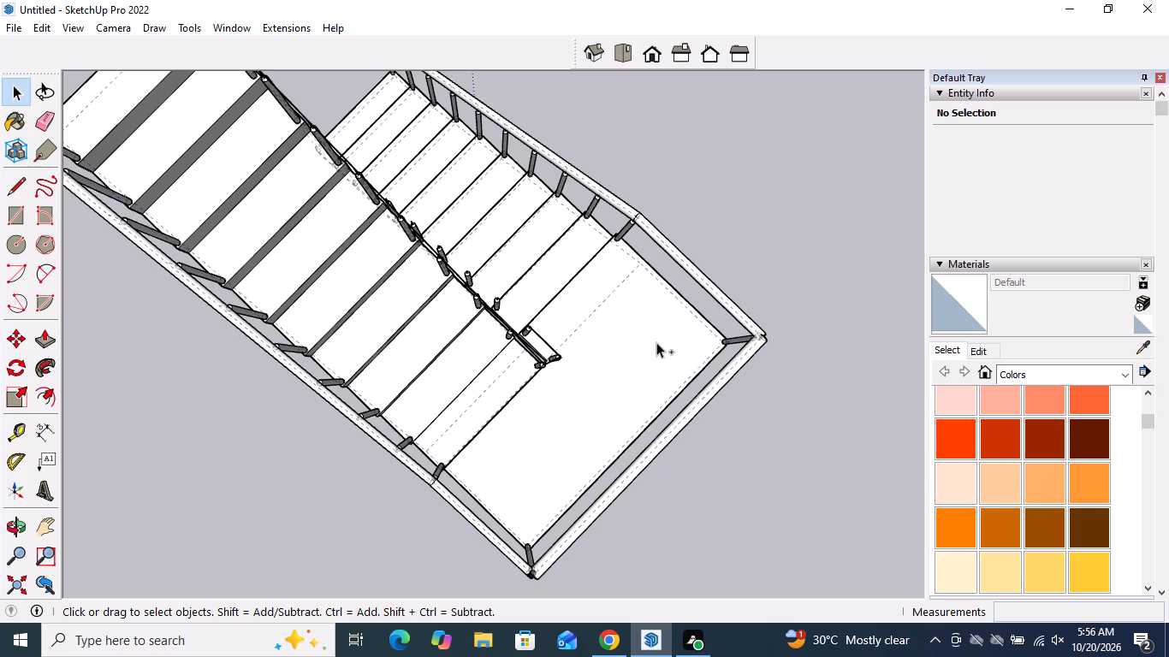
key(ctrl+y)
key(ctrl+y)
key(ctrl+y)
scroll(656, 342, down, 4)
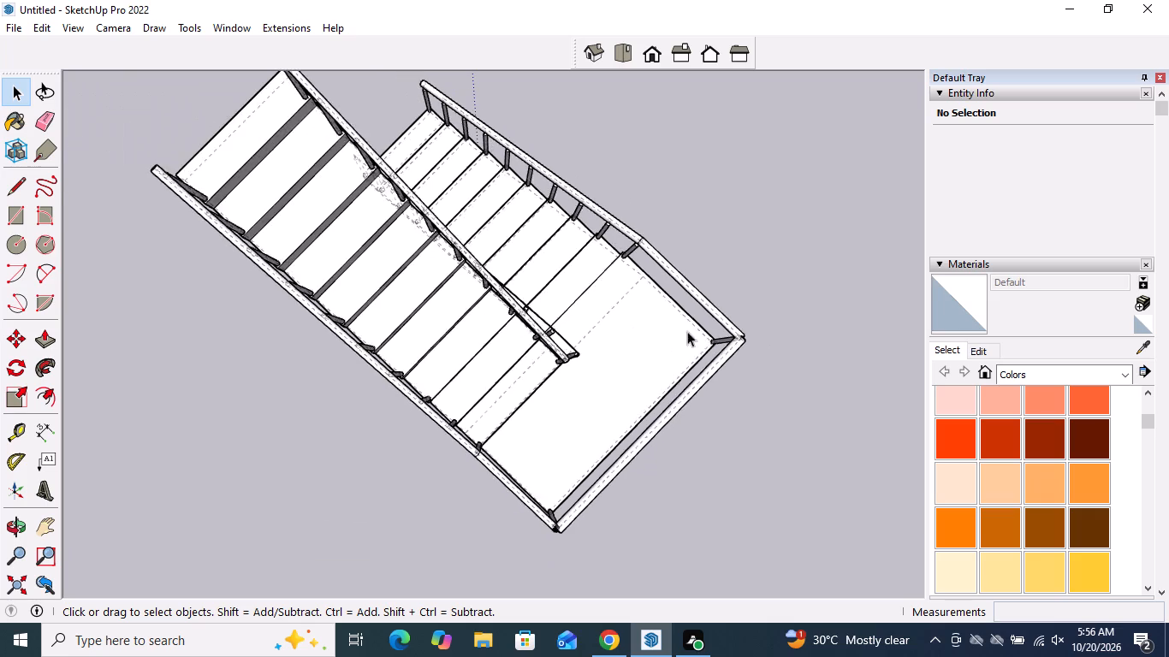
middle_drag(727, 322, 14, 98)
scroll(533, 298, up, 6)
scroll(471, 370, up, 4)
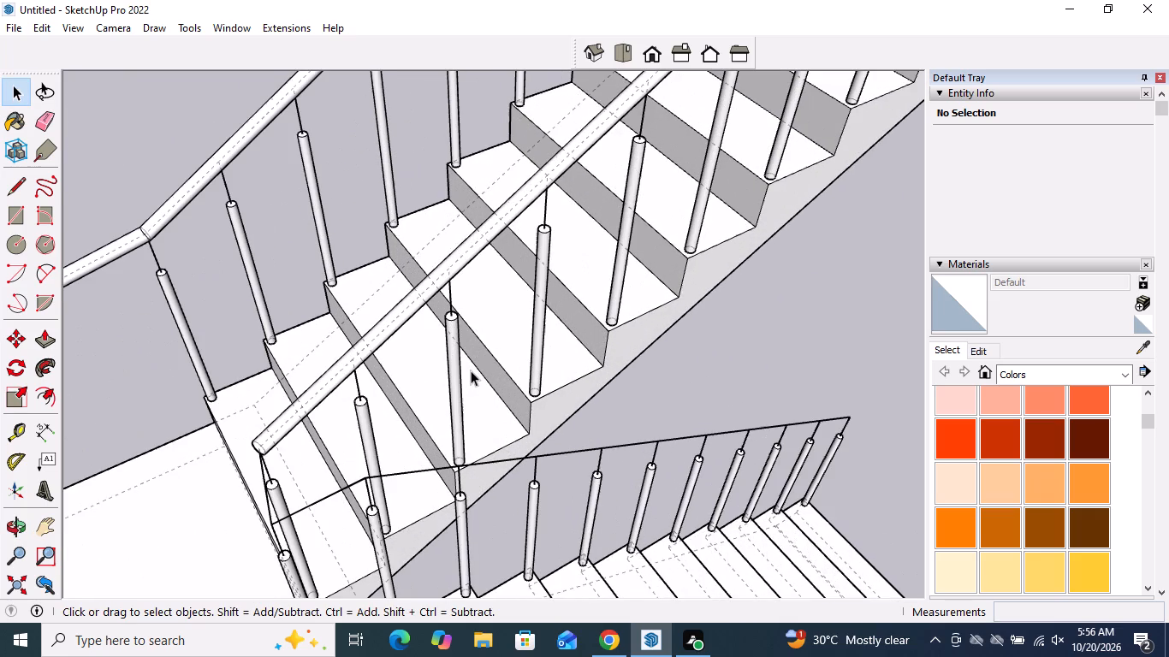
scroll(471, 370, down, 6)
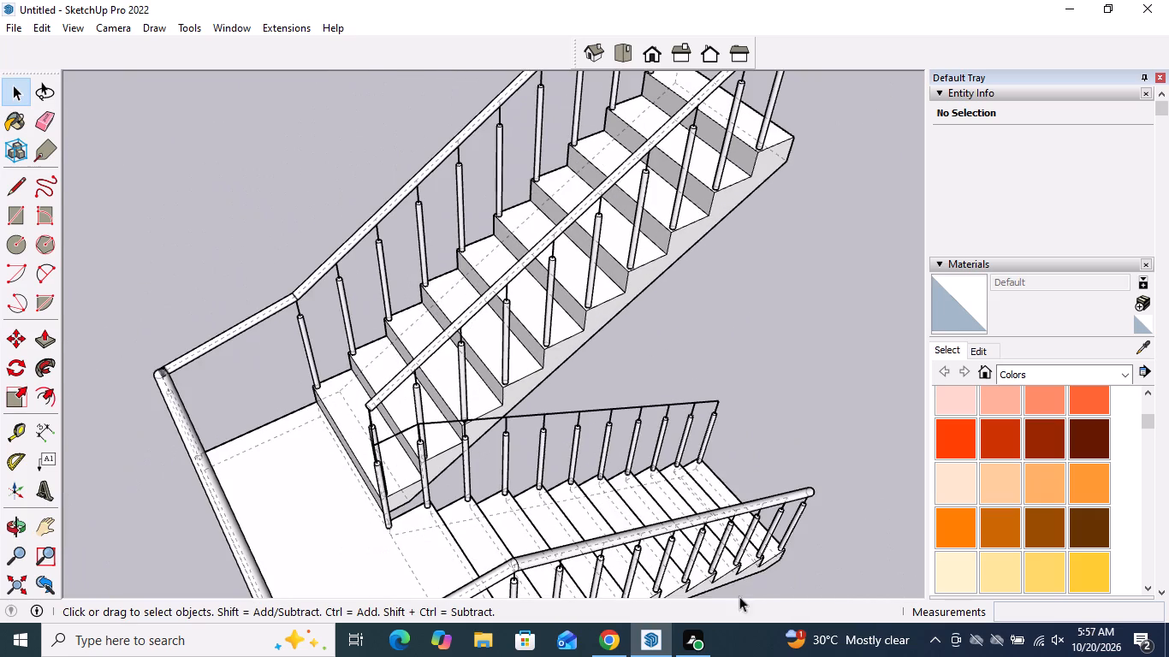
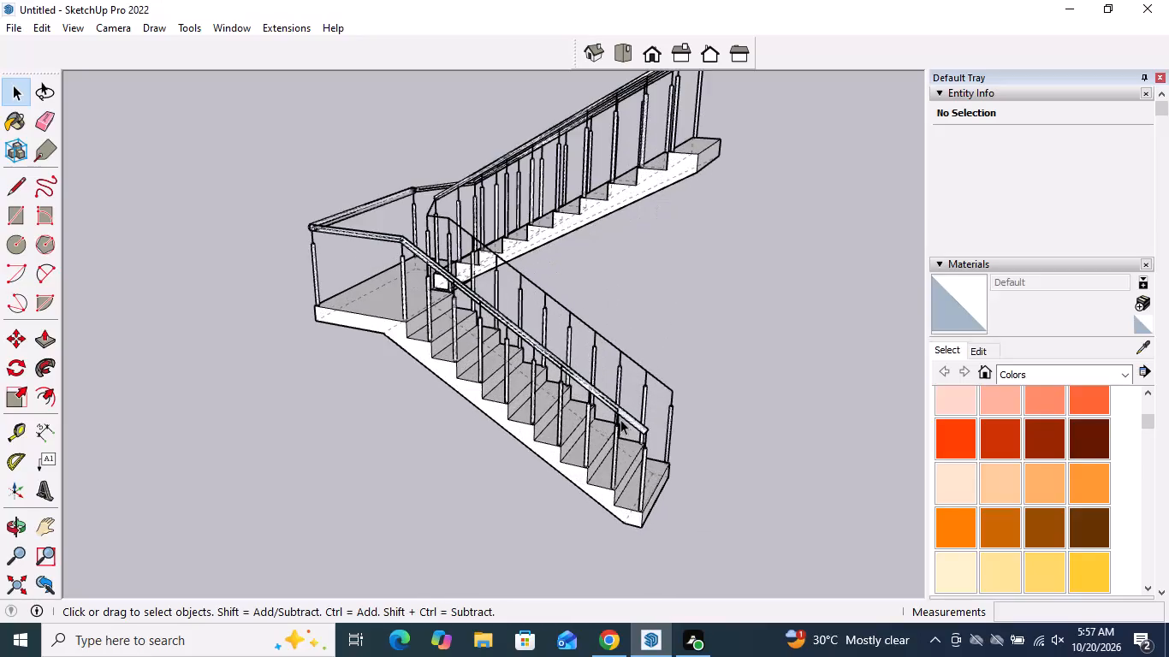
Examine the balusters and handrail along the lower stair flight.
scroll(567, 453, up, 6)
scroll(656, 401, up, 5)
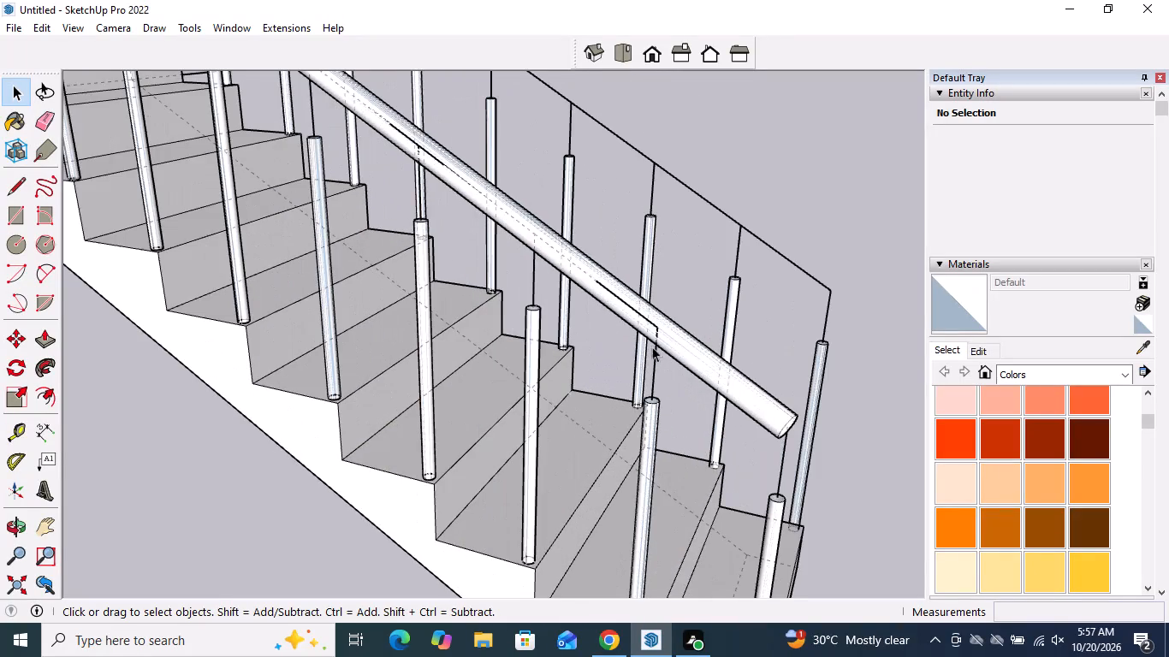
scroll(618, 301, up, 6)
scroll(597, 280, down, 1)
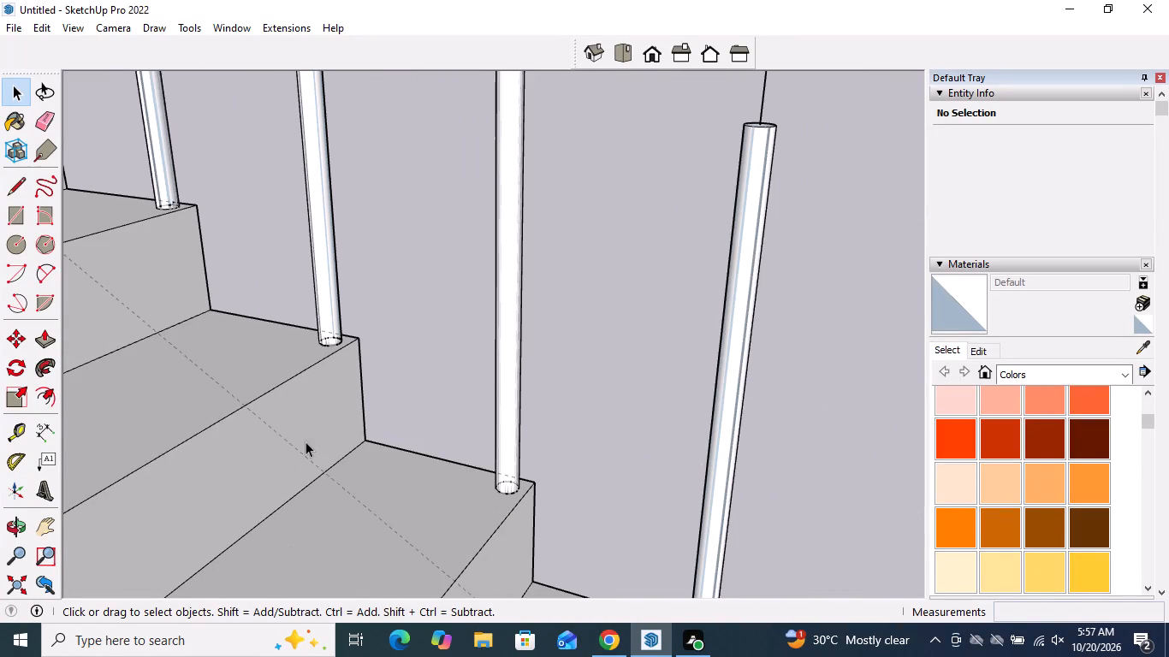
middle_drag(329, 425, 460, 301)
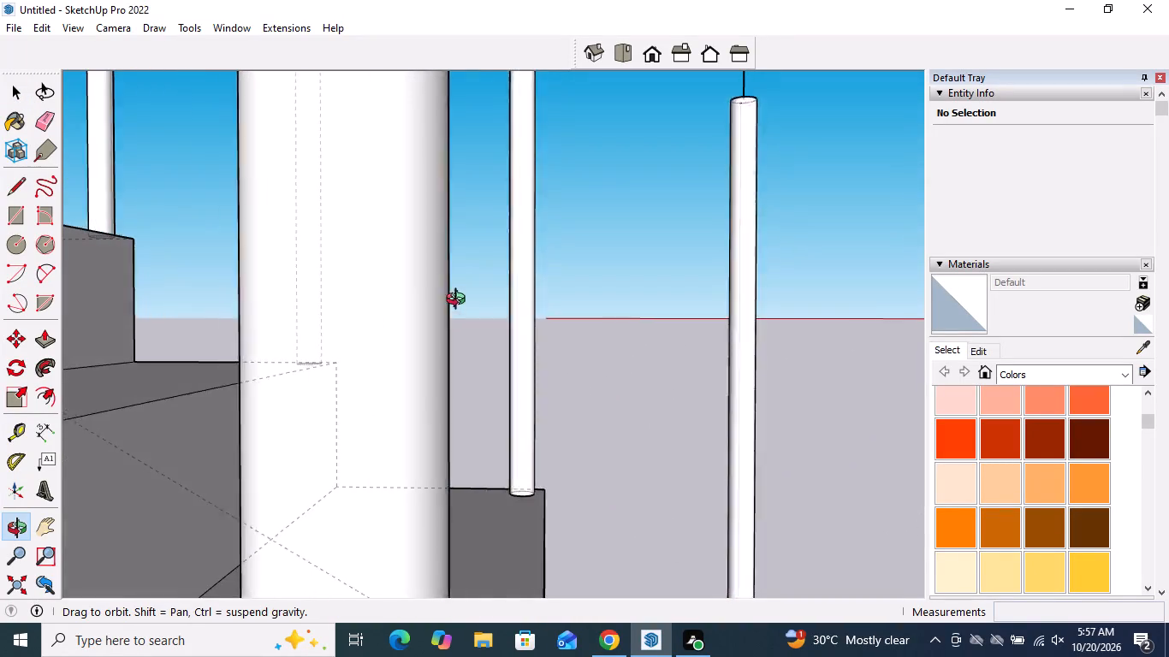
middle_drag(460, 301, 374, 382)
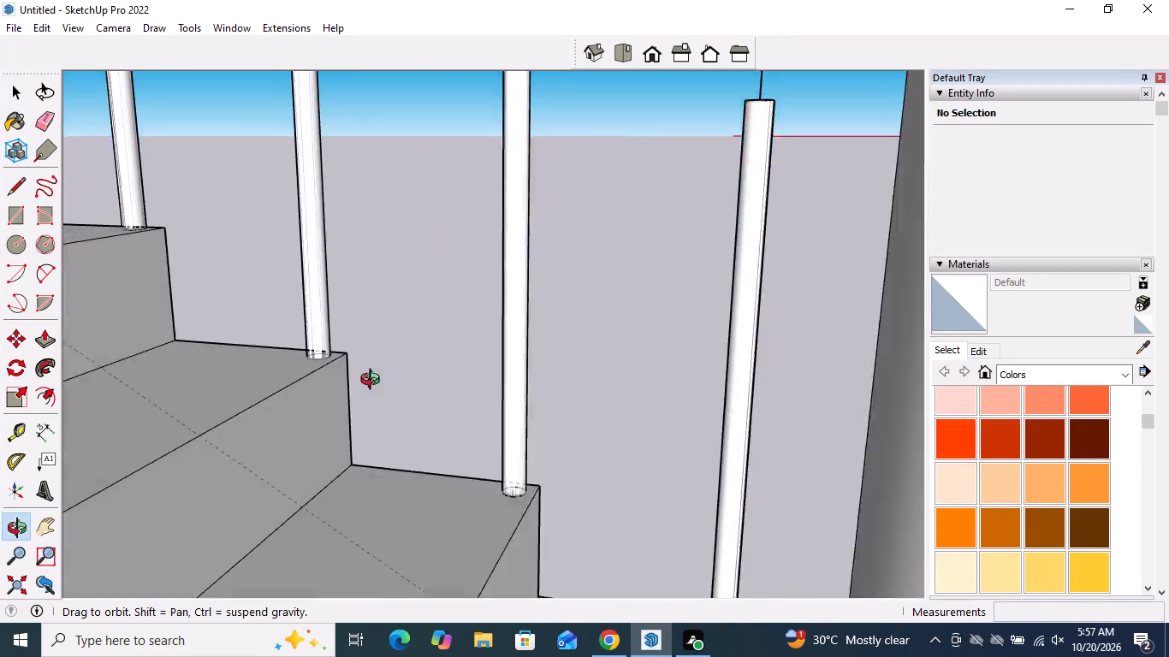
middle_drag(374, 382, 341, 398)
scroll(442, 346, down, 18)
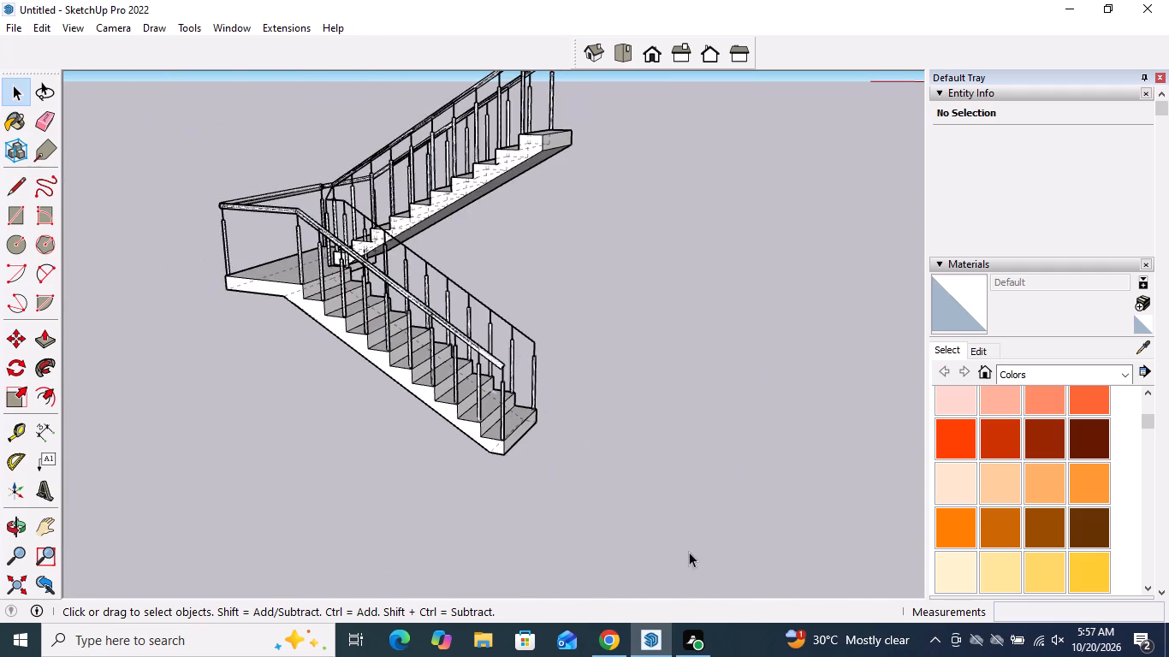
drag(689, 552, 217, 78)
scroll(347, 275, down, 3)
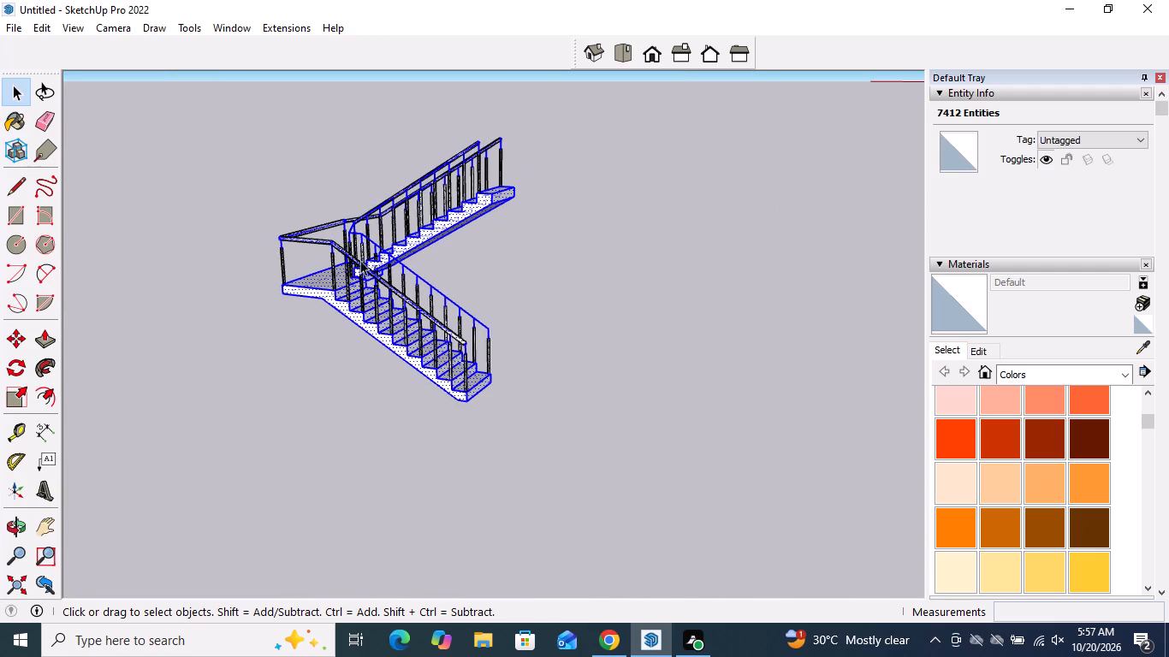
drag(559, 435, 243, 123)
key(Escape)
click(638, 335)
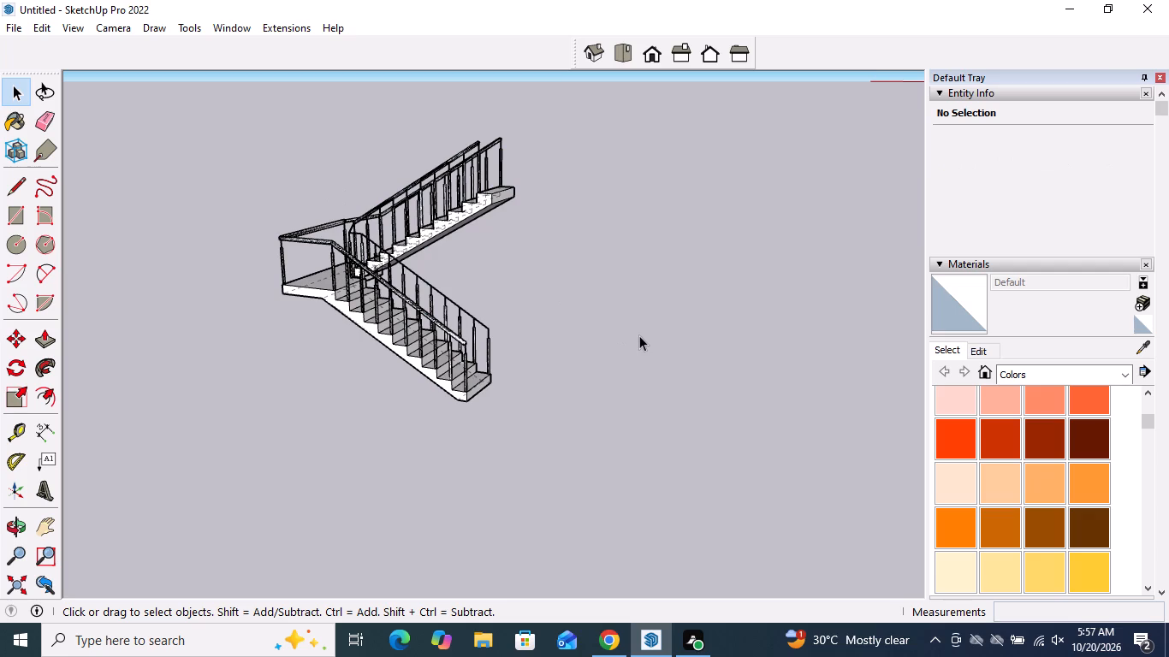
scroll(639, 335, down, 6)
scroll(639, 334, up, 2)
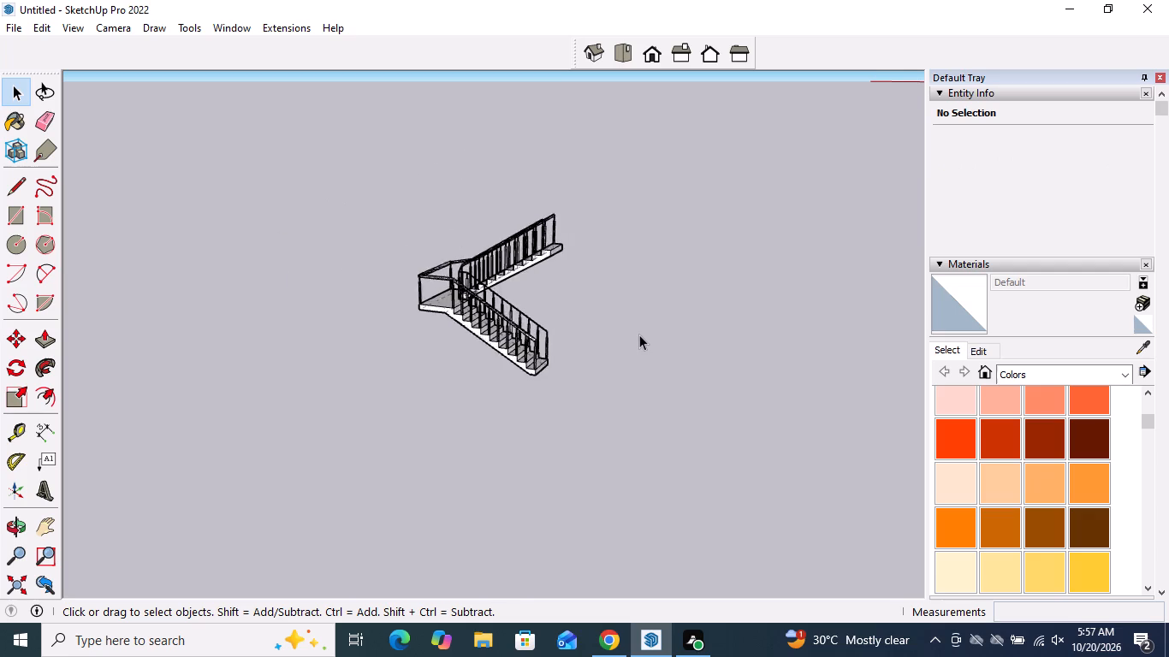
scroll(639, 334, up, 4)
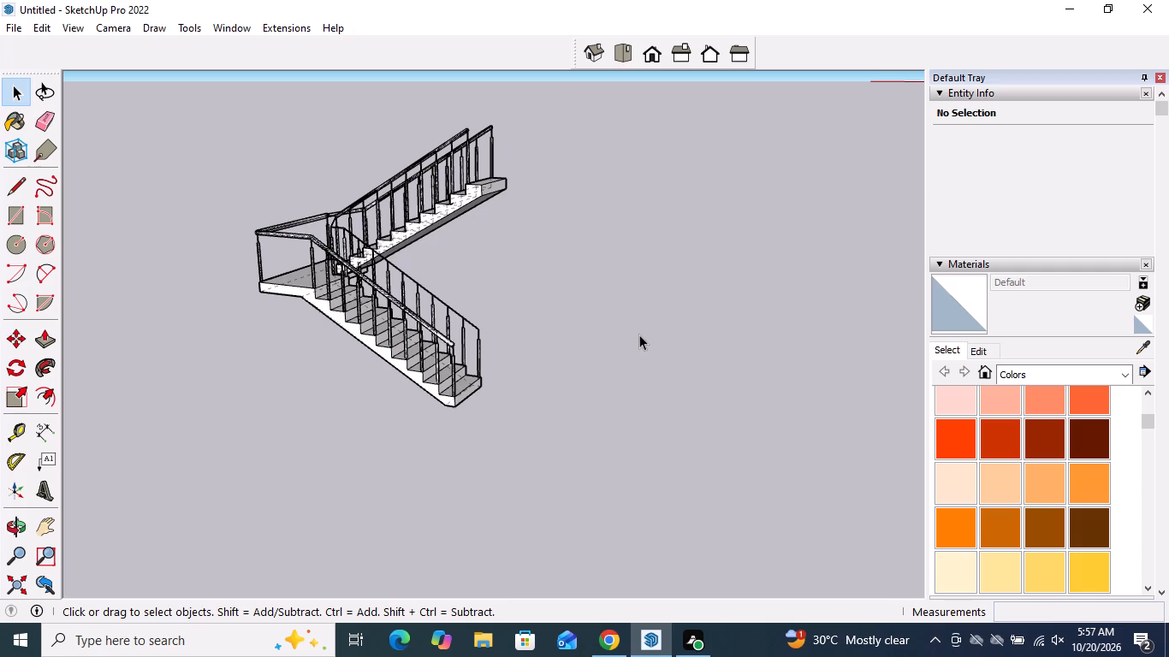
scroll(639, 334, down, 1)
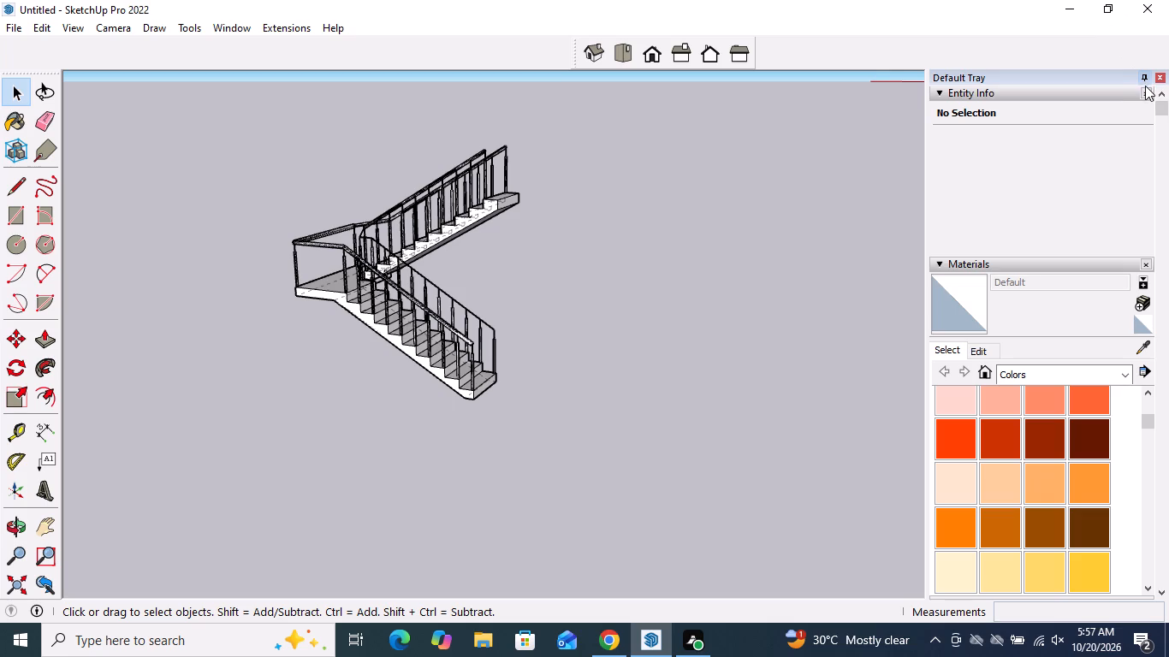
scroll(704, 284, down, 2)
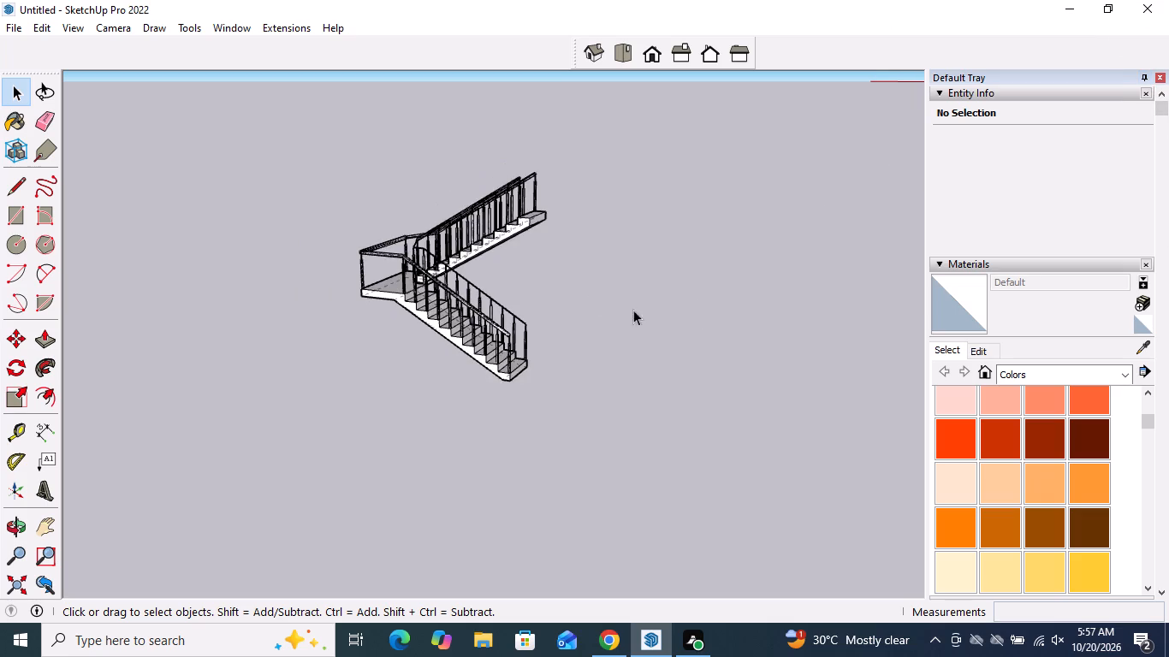
Extend the upper flight's inner handrail with Follow Me, sweeping its lower end face down the first sloped path edge at the turn.
scroll(537, 282, up, 4)
scroll(368, 217, up, 15)
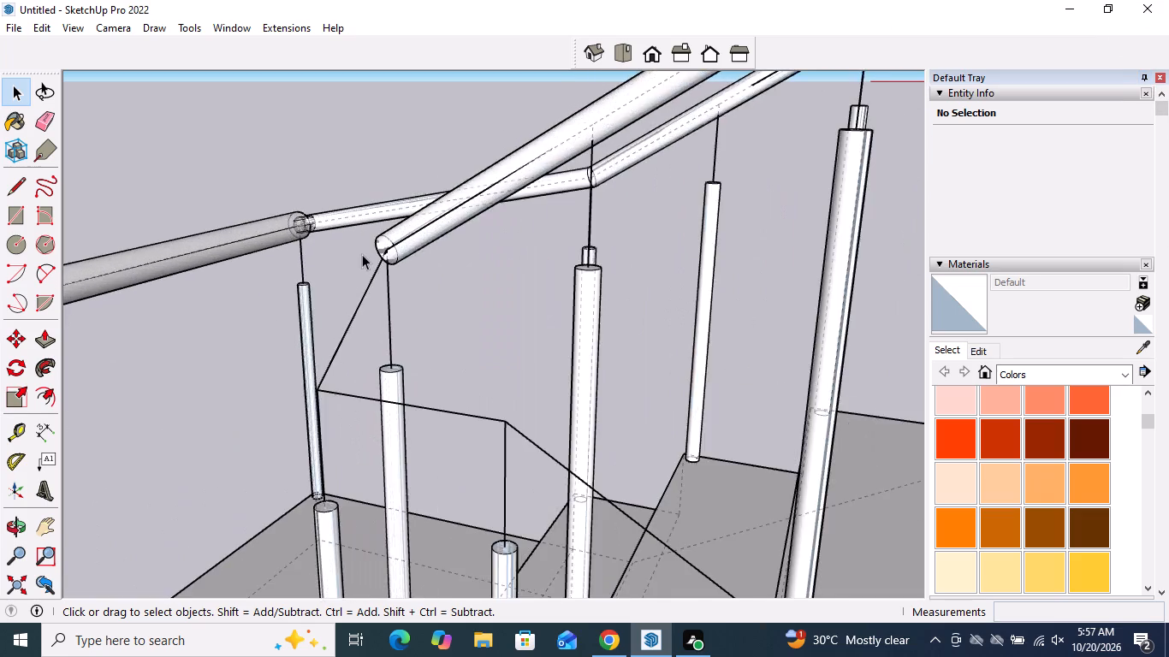
middle_drag(362, 253, 385, 258)
scroll(402, 269, up, 4)
scroll(404, 271, down, 3)
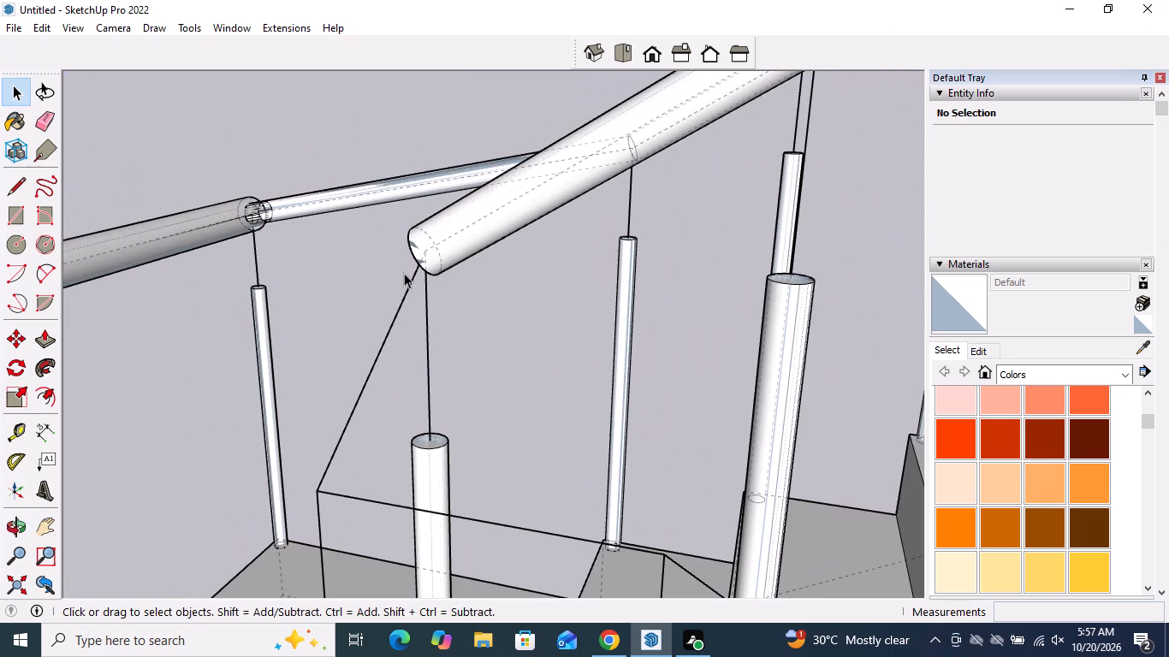
click(39, 374)
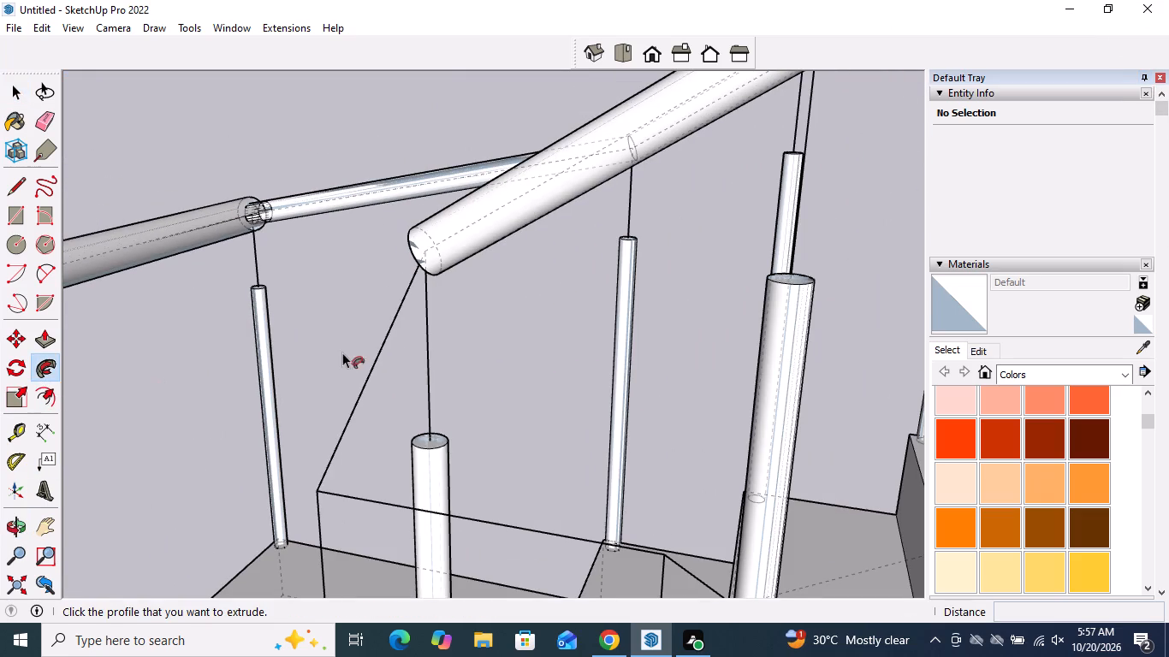
drag(430, 257, 425, 258)
drag(425, 258, 377, 366)
scroll(414, 341, down, 3)
middle_drag(415, 338, 501, 327)
scroll(275, 280, down, 4)
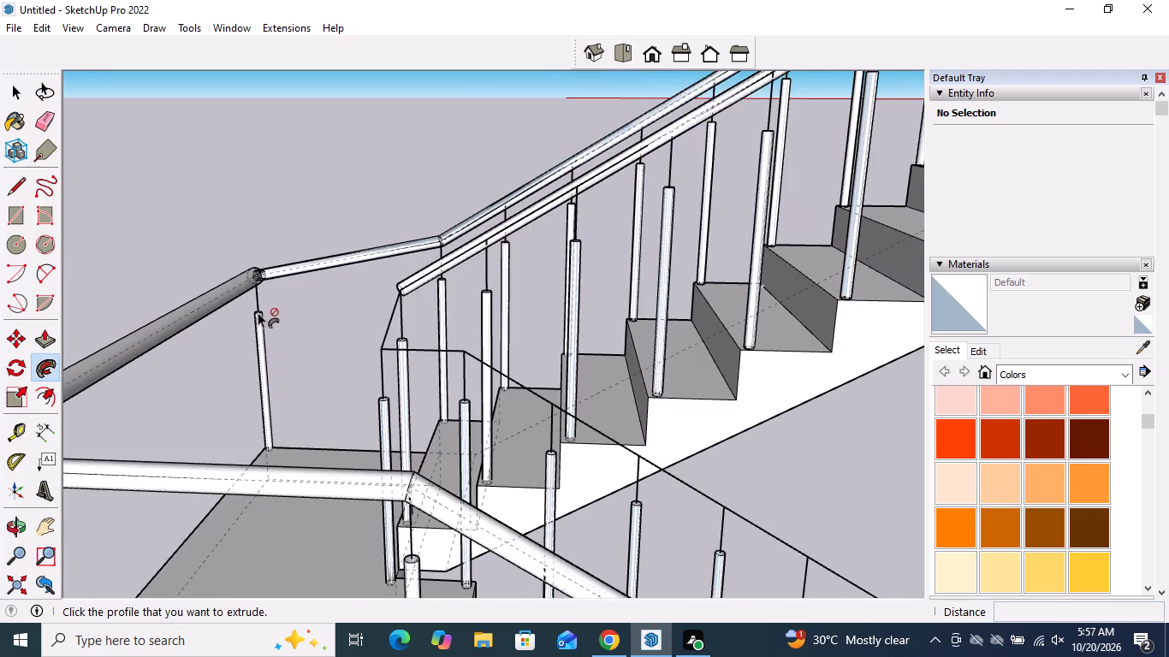
middle_drag(326, 347, 629, 352)
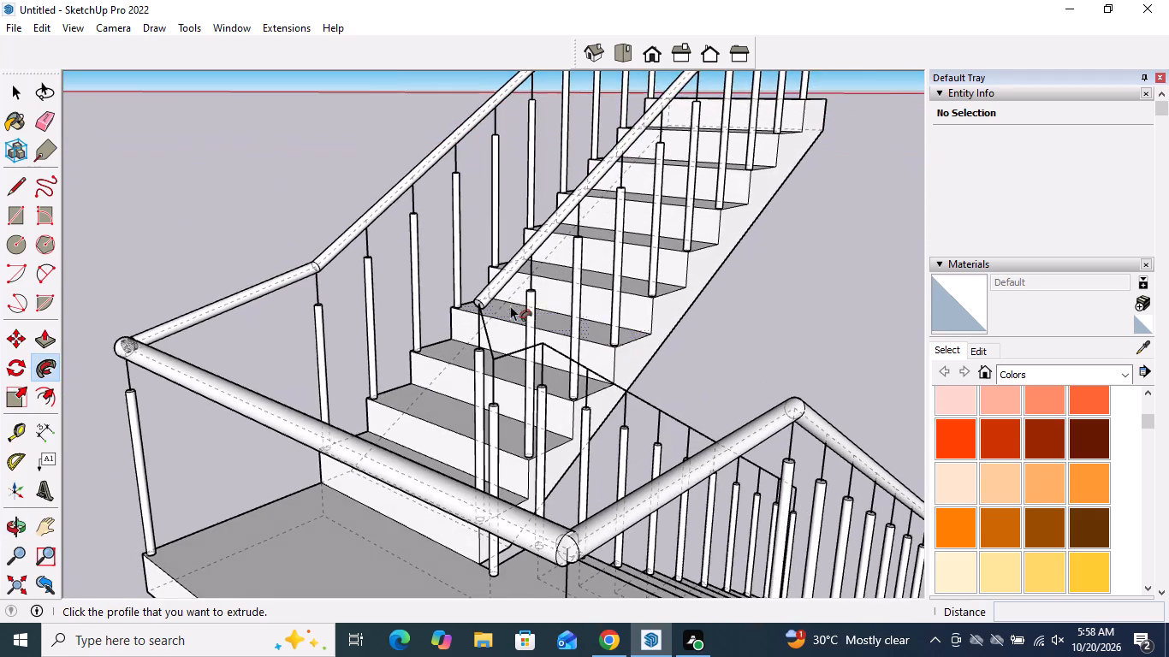
scroll(509, 304, up, 6)
drag(456, 305, 458, 327)
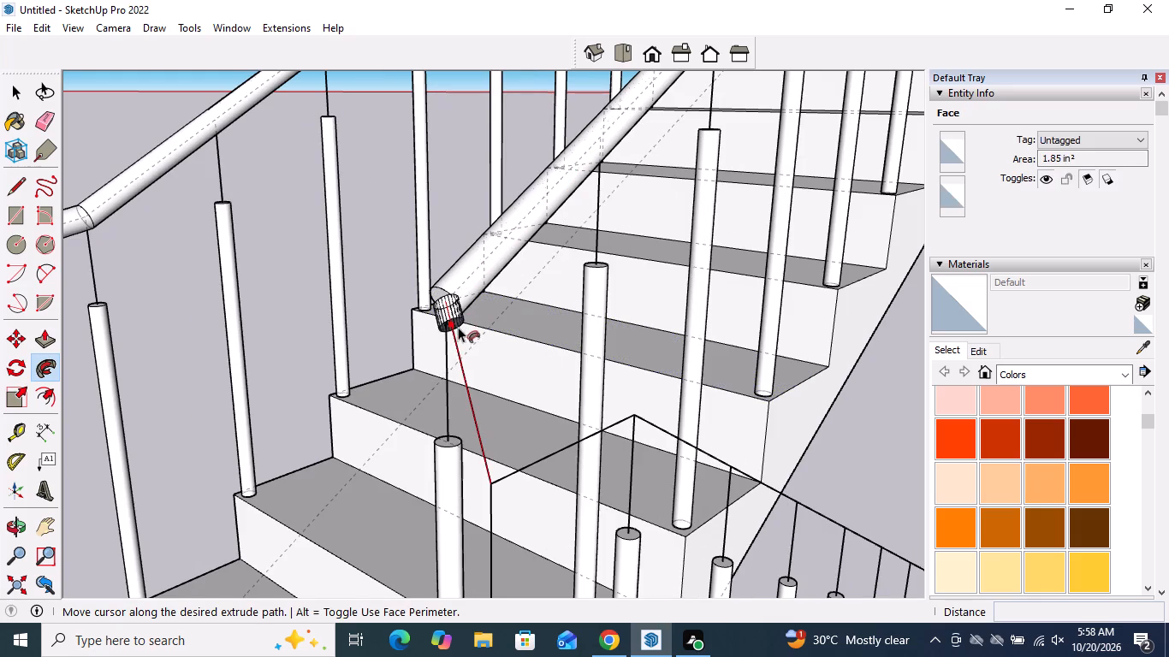
drag(458, 327, 486, 473)
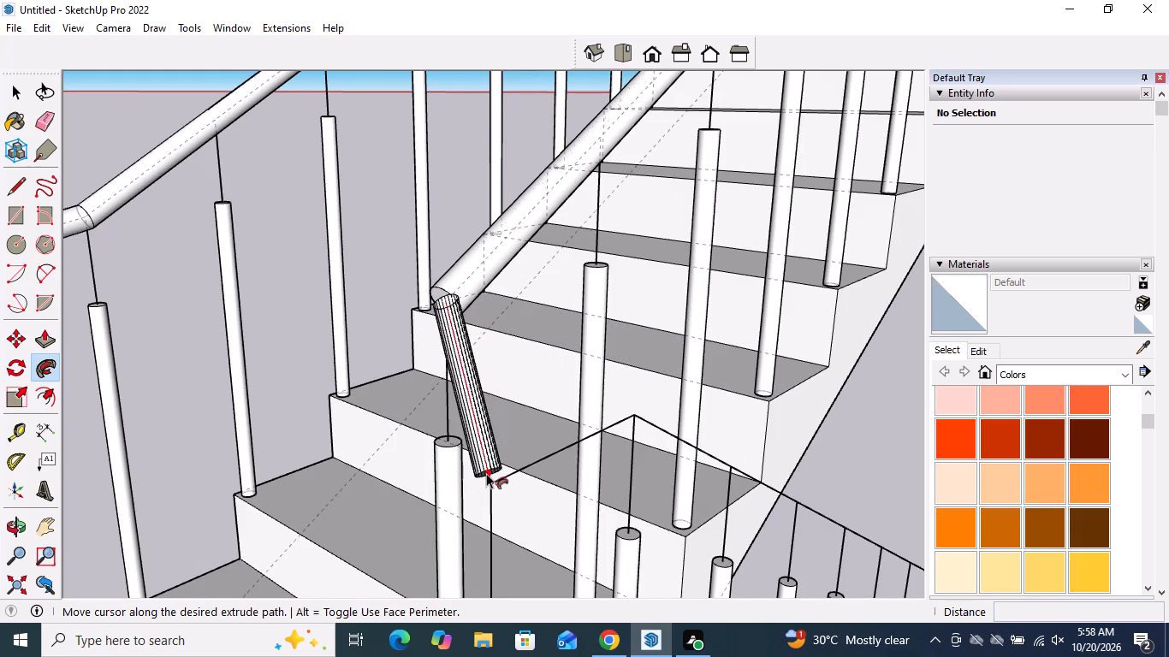
drag(486, 473, 486, 489)
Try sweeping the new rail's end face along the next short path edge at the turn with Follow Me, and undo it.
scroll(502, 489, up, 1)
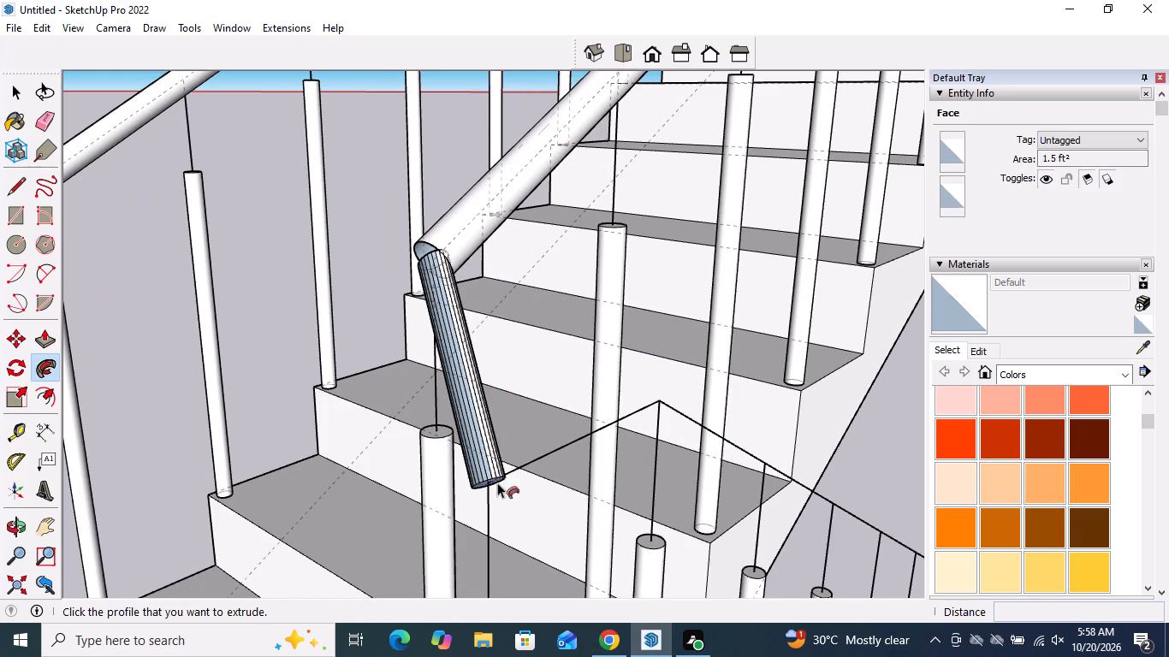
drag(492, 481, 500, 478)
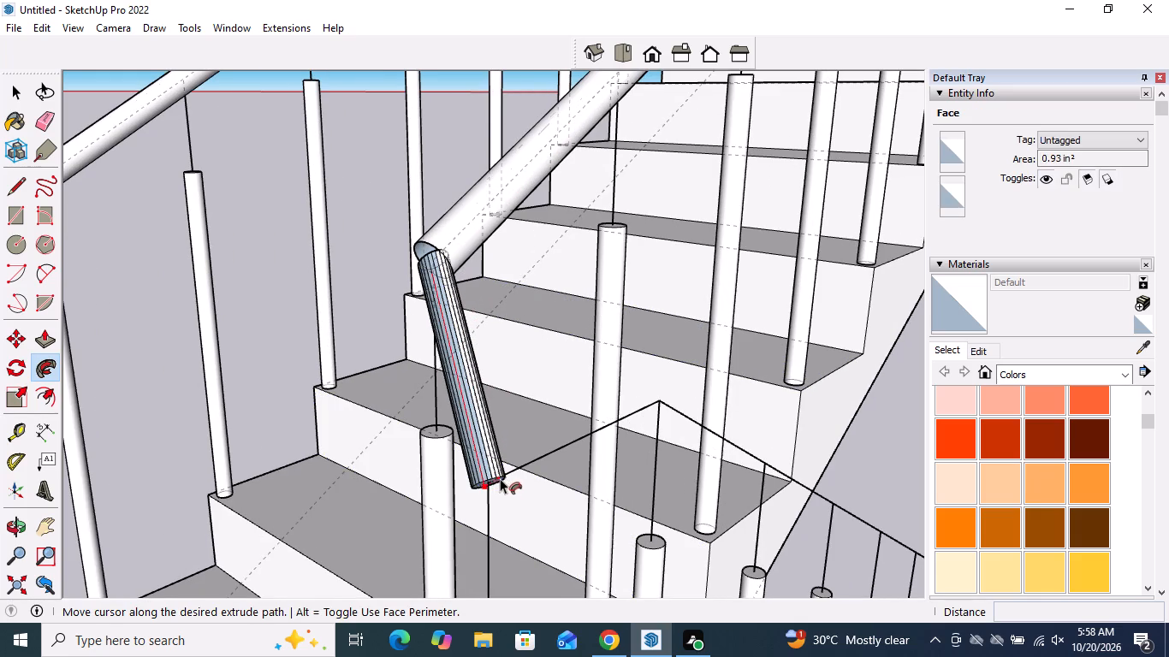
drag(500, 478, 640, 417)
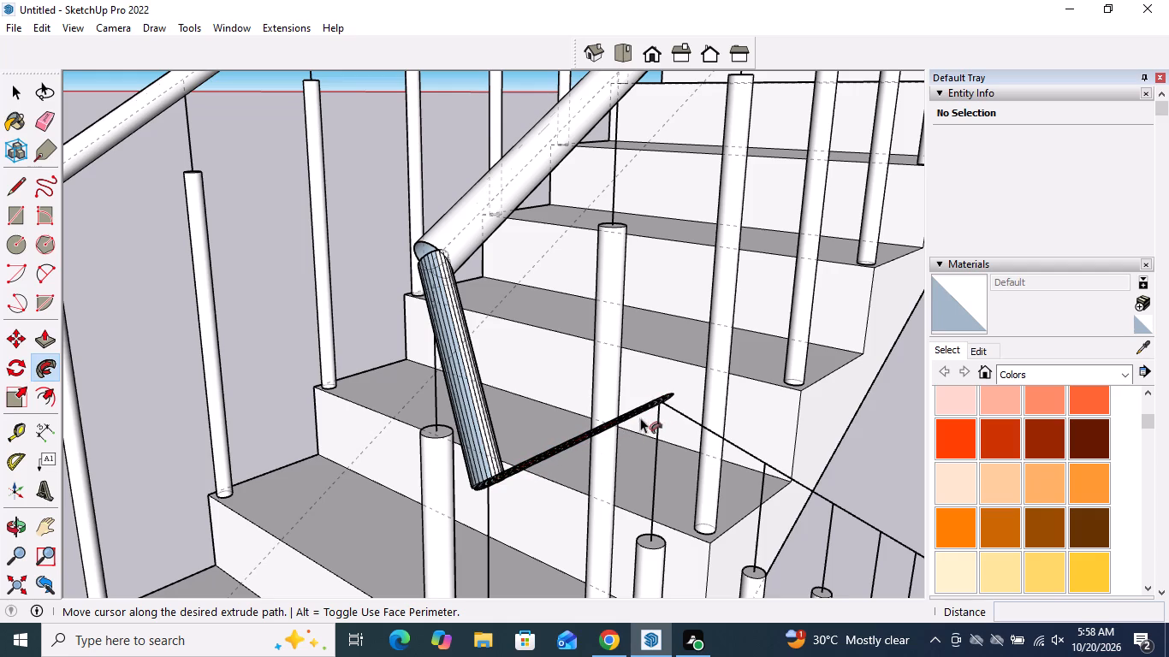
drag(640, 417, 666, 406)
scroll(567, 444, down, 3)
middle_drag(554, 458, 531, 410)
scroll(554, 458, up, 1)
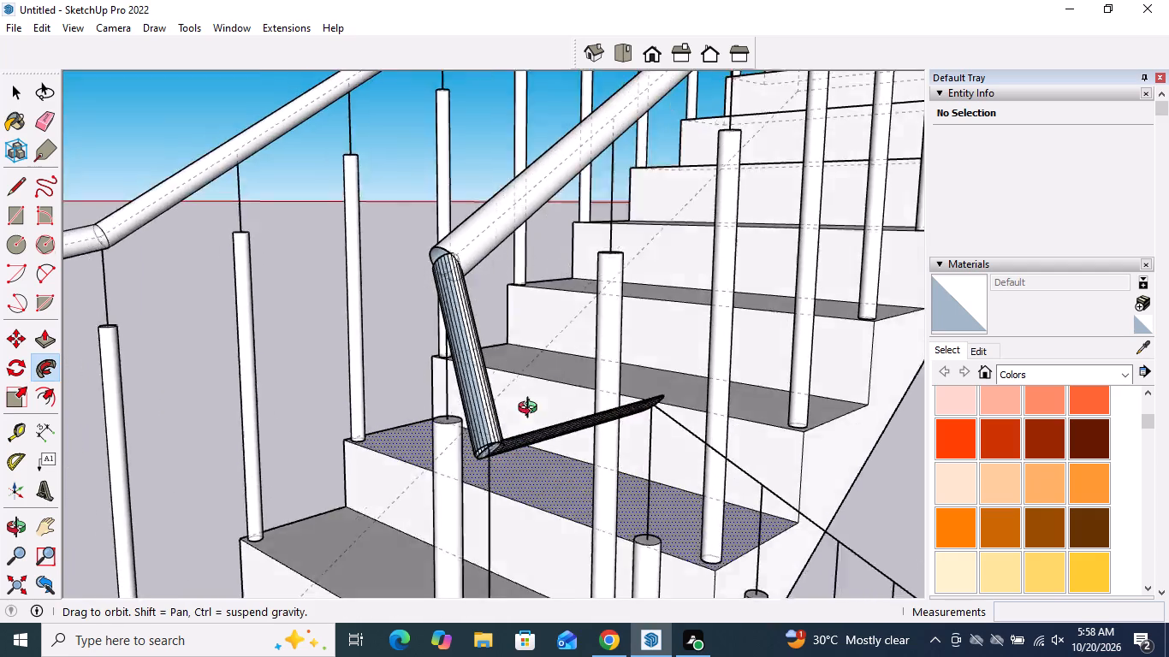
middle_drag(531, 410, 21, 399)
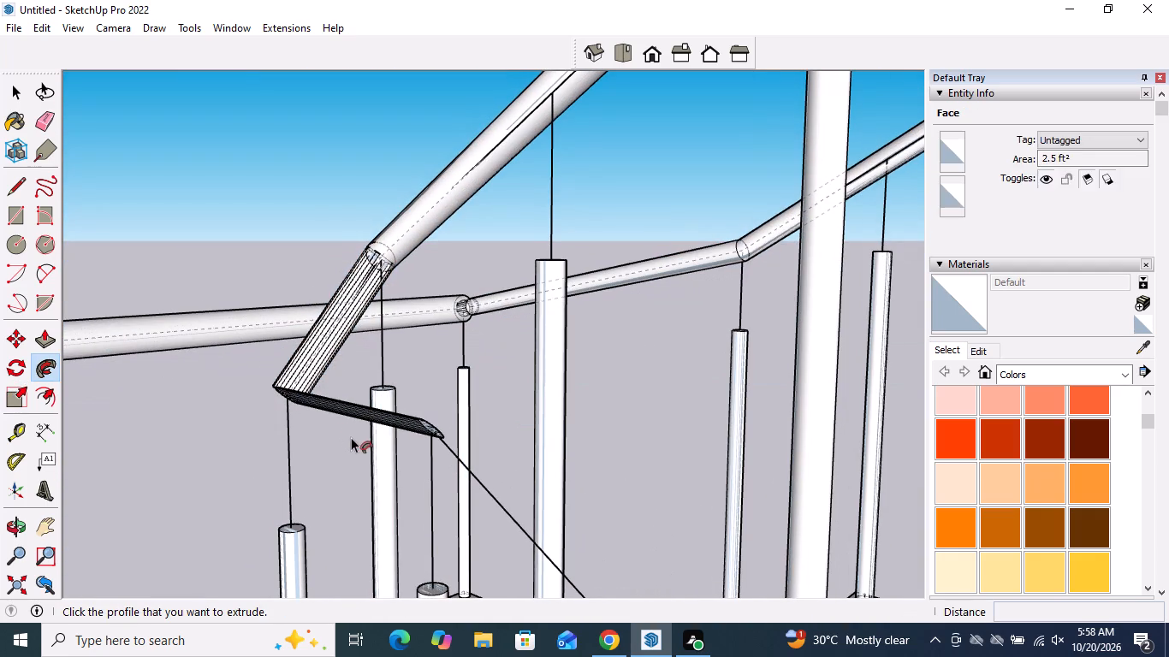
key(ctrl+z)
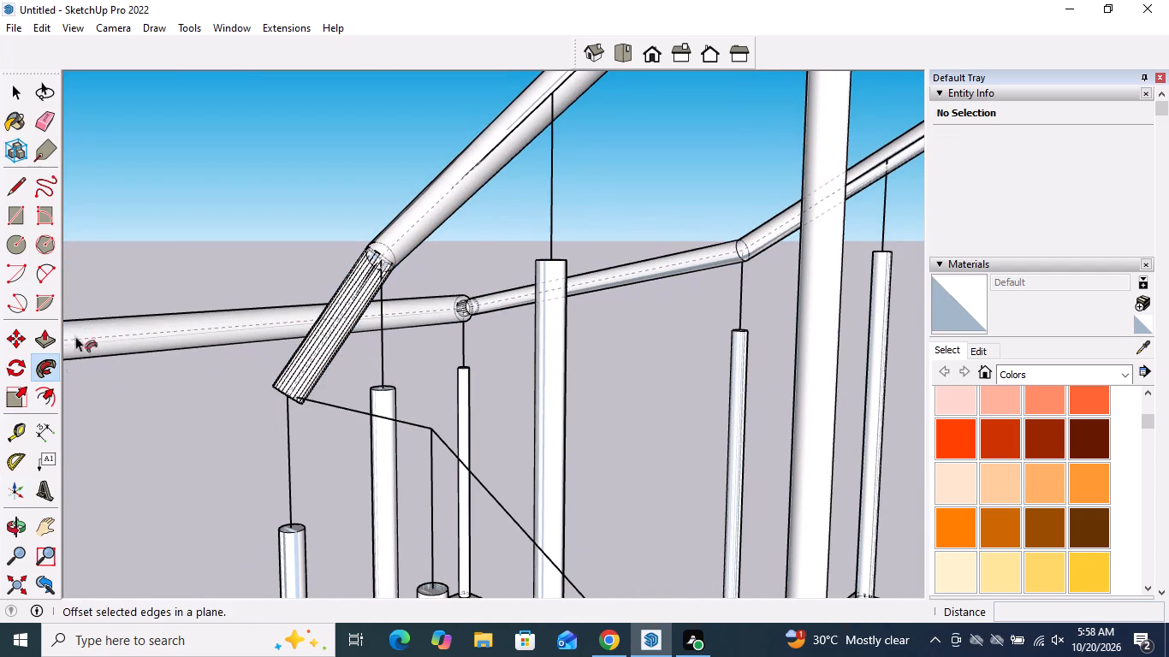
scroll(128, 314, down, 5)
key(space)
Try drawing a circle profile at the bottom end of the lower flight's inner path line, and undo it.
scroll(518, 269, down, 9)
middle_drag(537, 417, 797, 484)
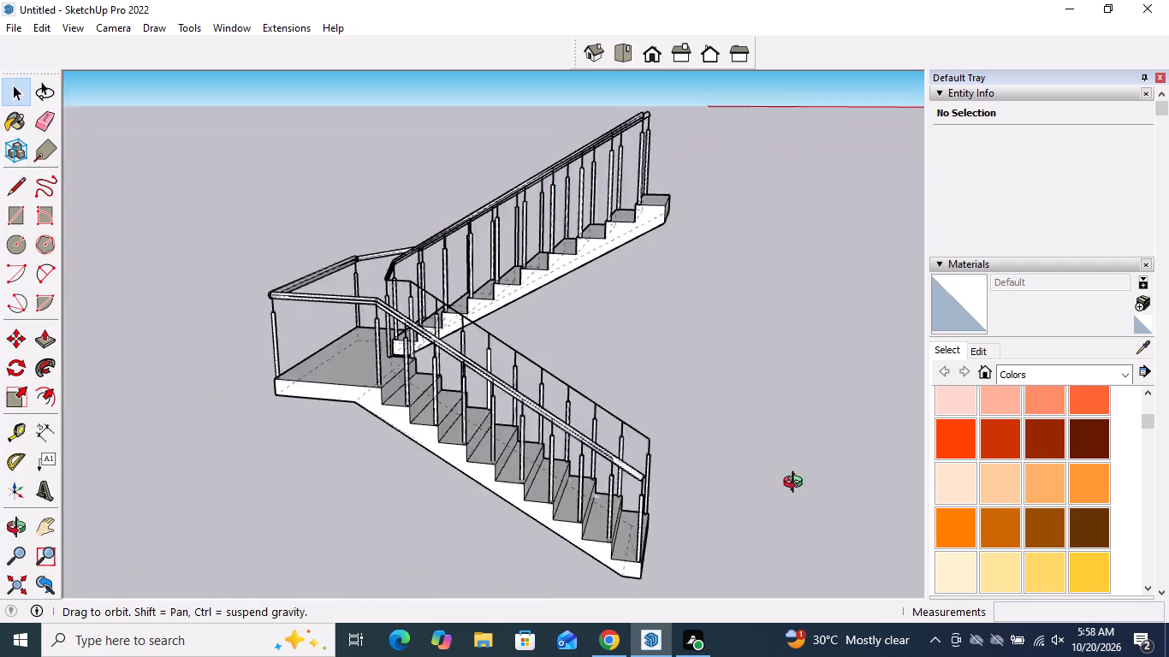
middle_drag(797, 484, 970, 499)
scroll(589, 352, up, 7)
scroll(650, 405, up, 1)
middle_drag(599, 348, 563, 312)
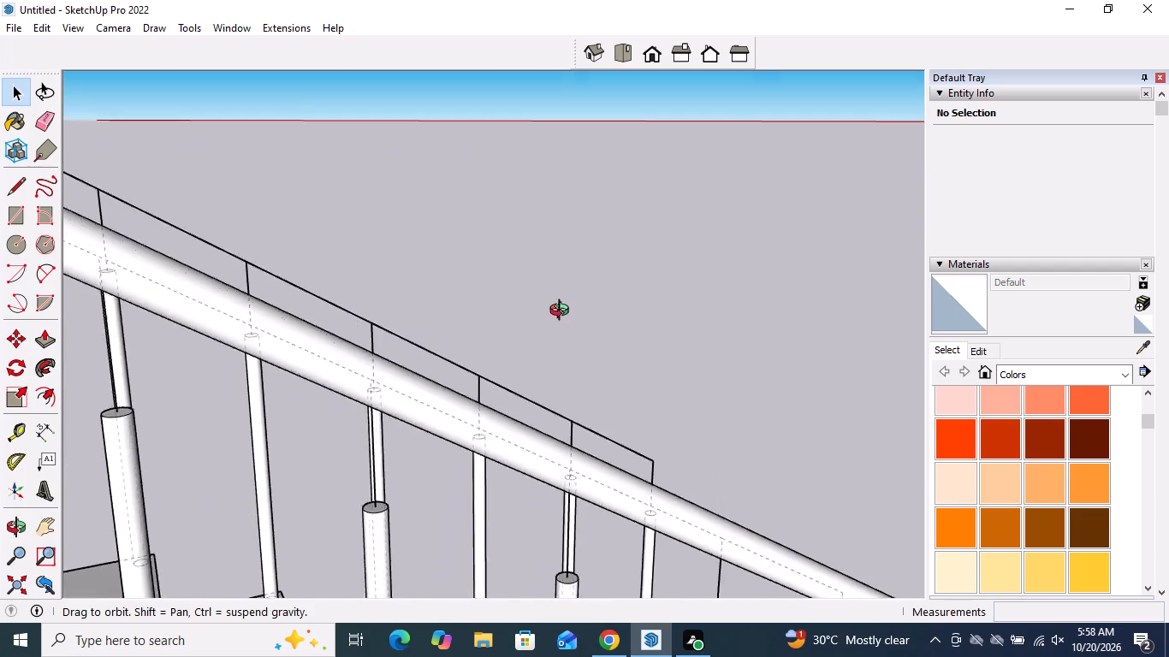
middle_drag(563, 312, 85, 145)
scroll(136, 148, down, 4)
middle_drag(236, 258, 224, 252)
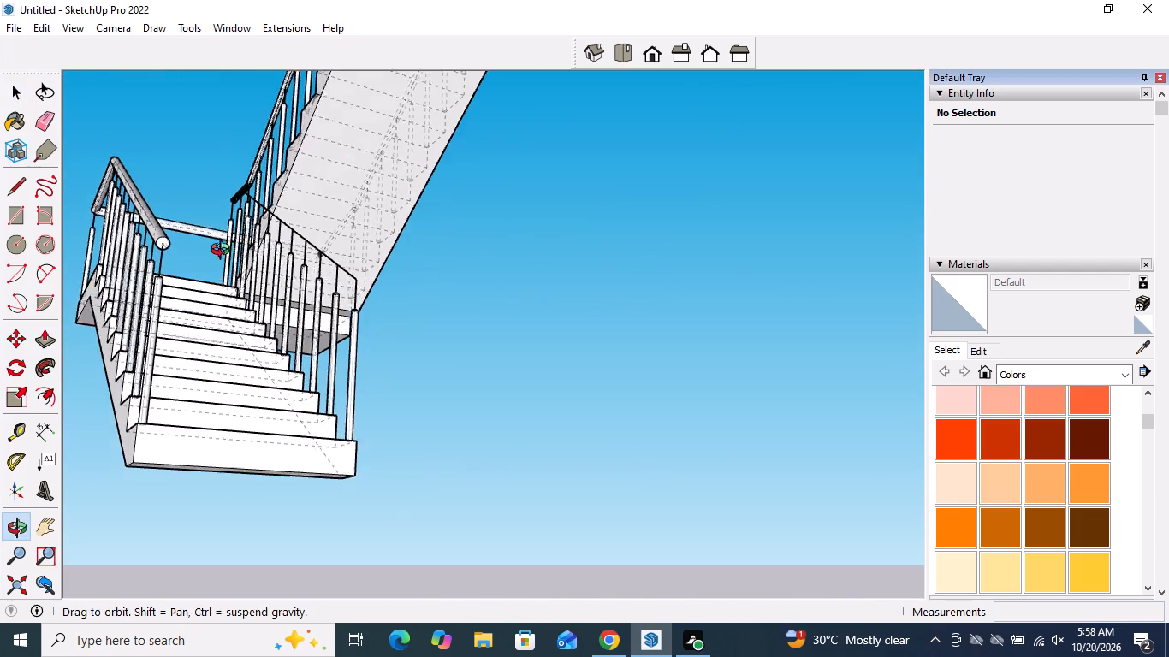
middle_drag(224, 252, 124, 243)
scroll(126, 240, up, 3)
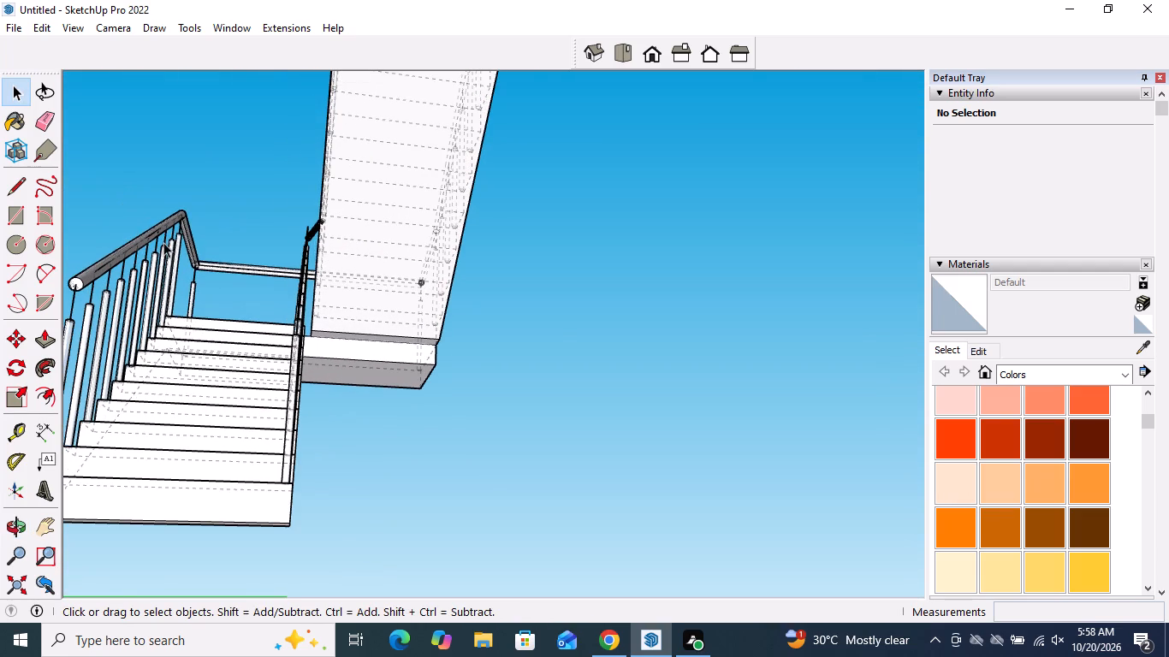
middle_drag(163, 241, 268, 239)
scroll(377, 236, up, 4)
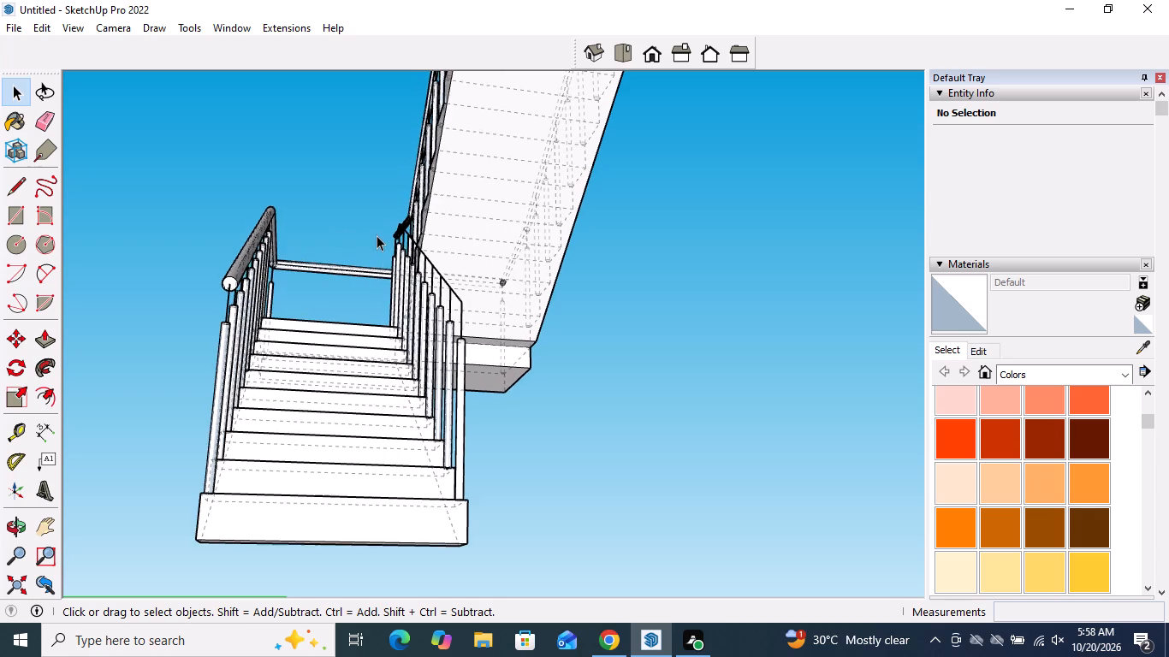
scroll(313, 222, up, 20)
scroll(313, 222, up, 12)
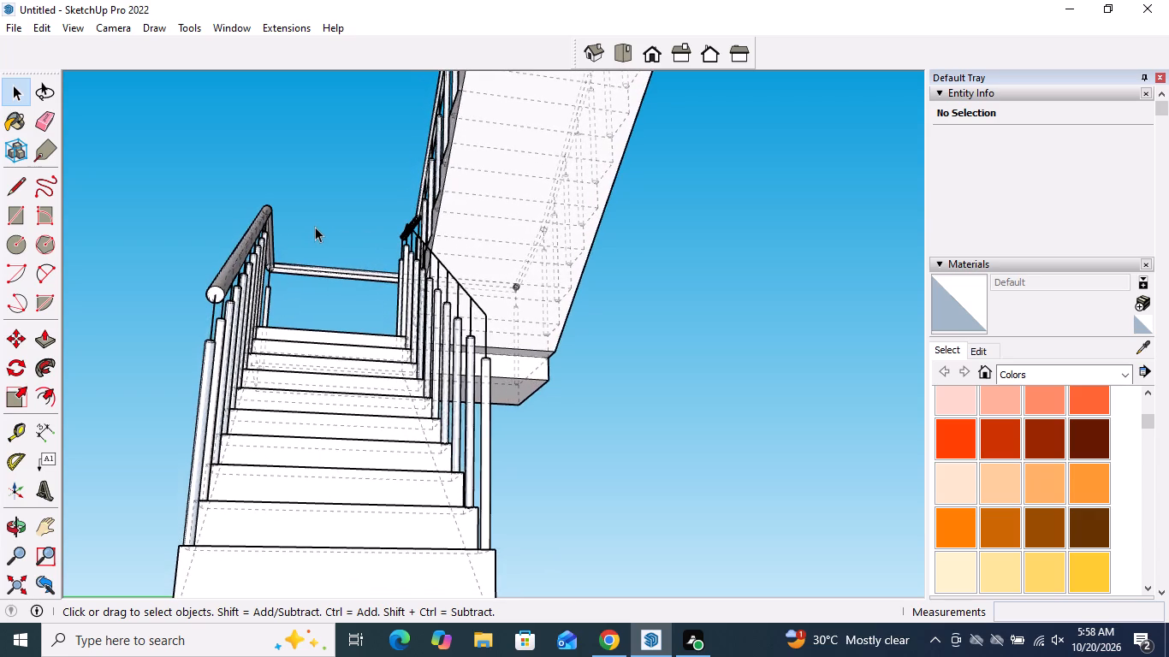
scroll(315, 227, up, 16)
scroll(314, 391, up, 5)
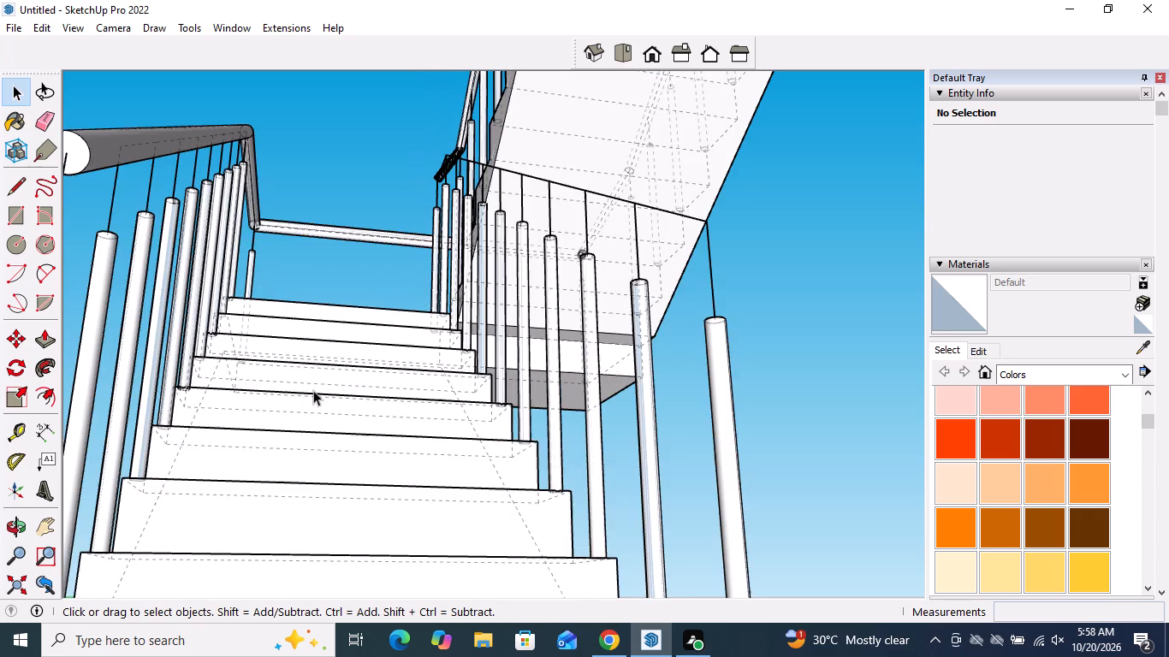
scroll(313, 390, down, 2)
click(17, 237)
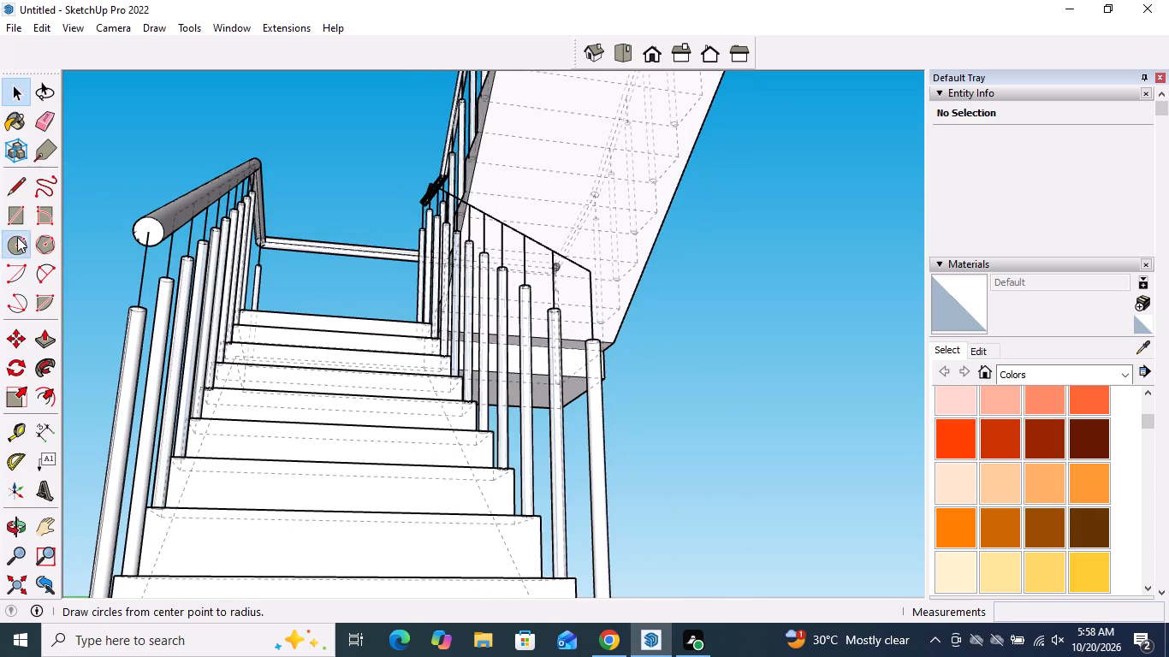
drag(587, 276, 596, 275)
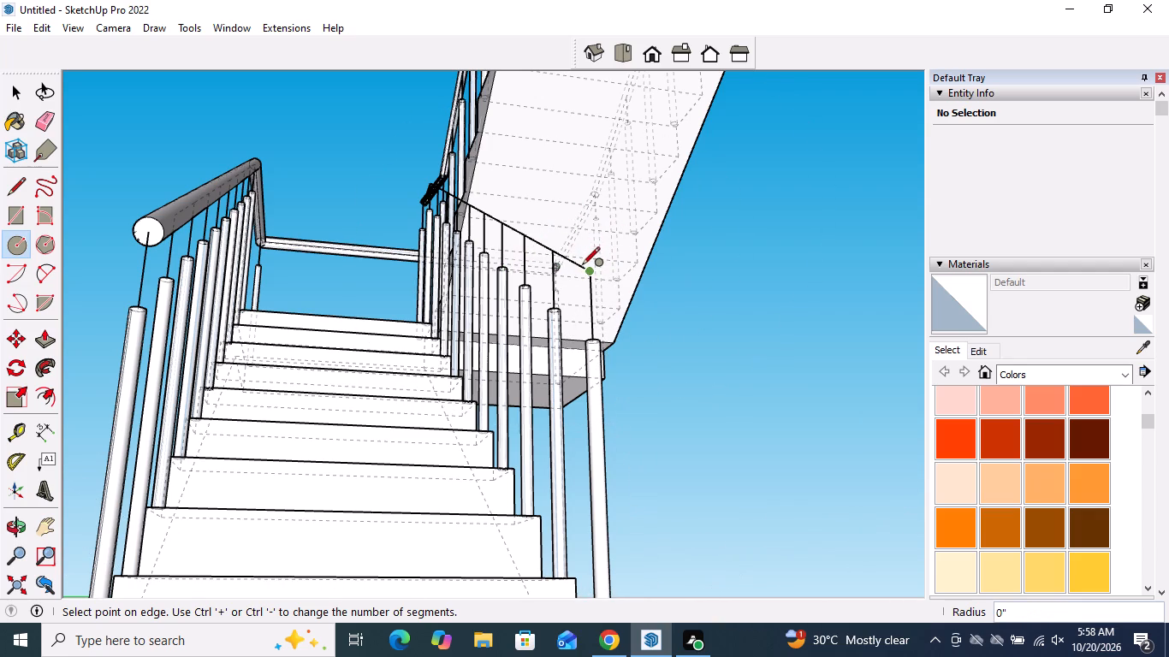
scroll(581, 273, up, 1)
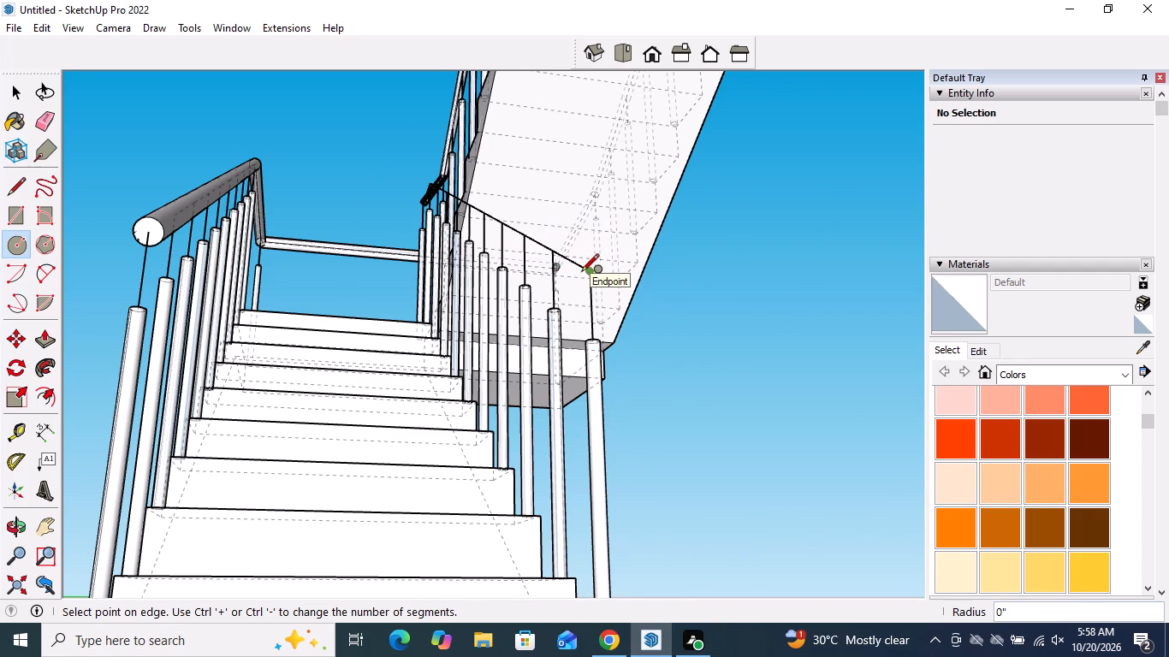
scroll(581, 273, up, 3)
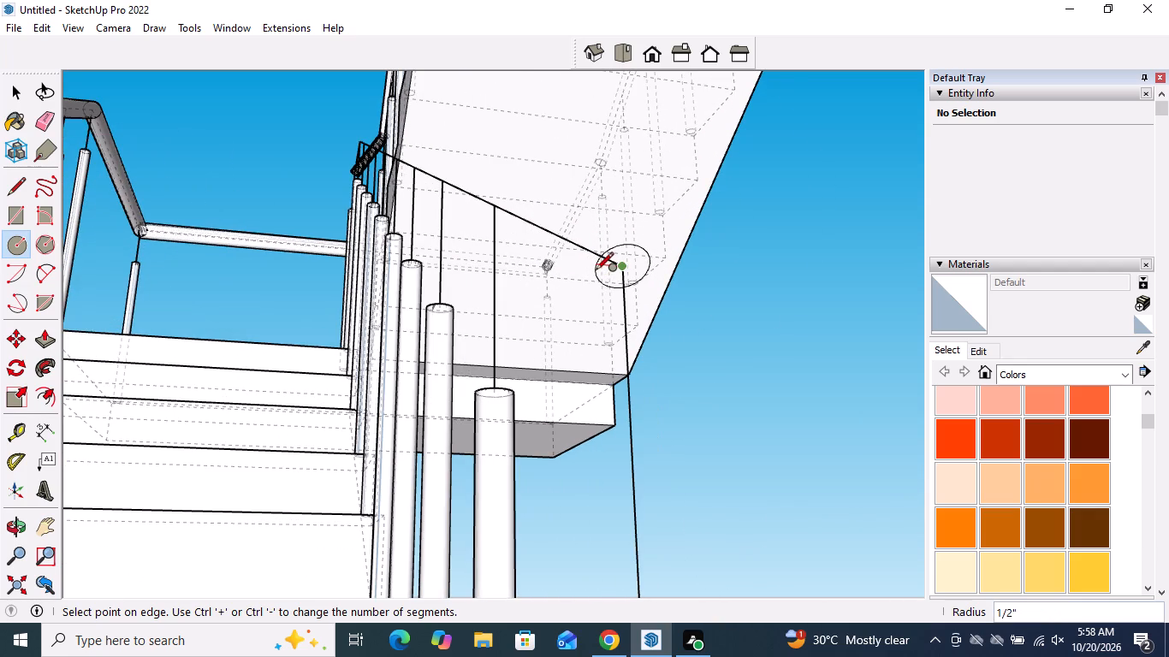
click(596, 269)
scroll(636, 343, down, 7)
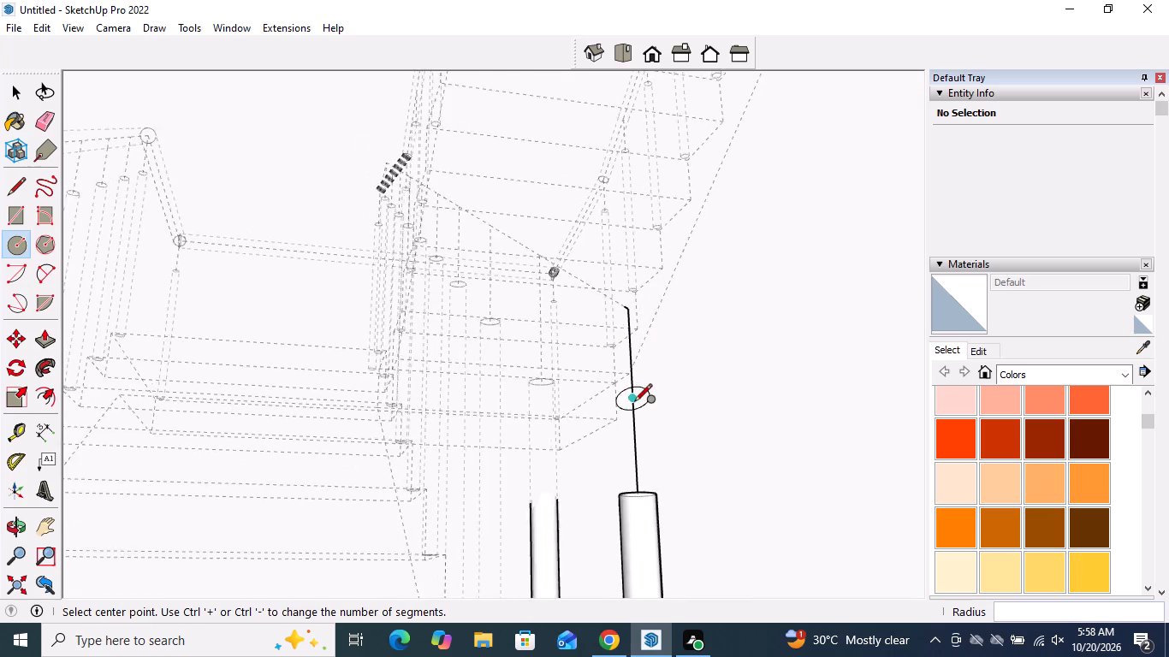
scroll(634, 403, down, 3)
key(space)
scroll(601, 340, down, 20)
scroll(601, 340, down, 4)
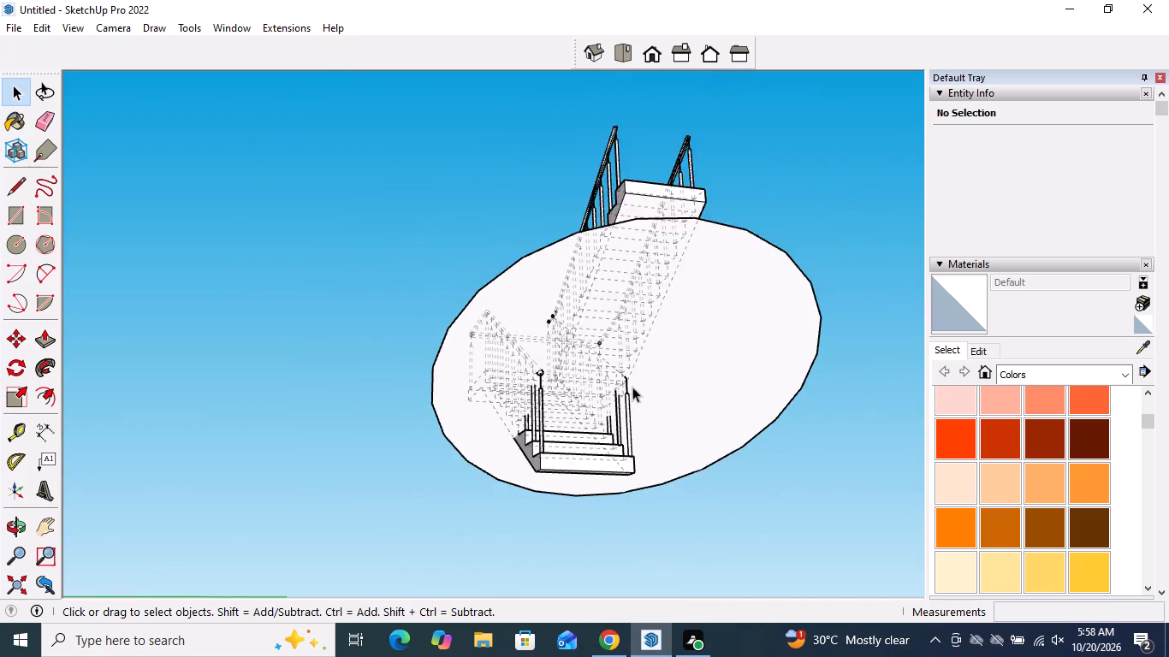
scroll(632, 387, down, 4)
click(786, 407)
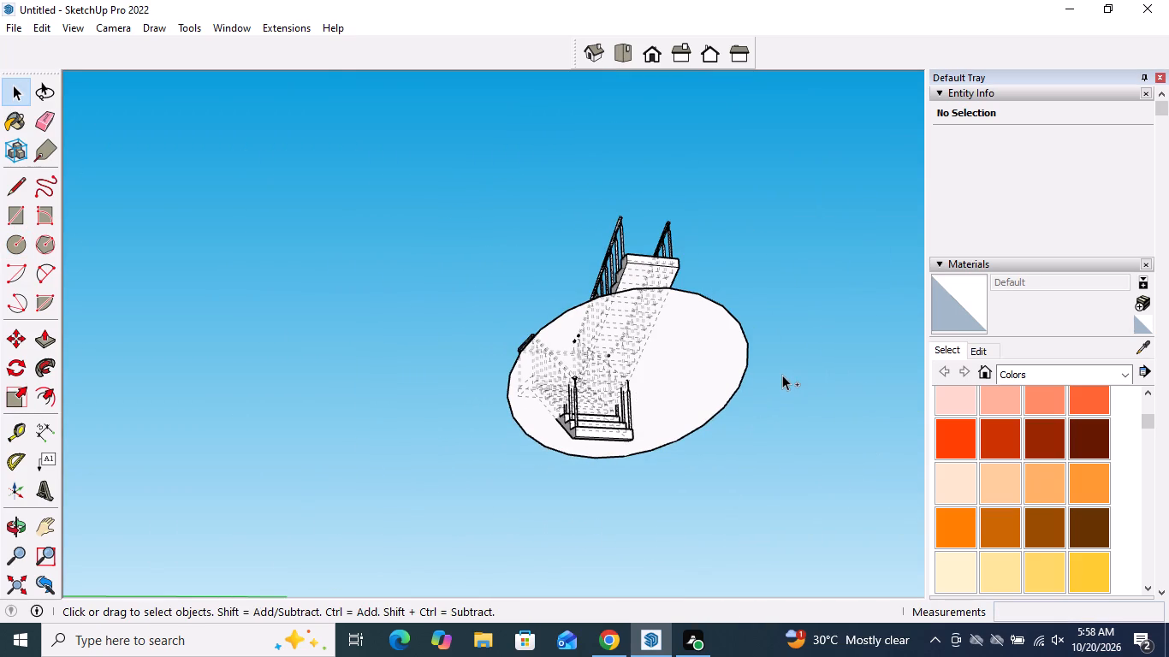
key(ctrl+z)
Draw a circle of about 3/4" radius centred on the bottom endpoint of the lower flight's inner path line.
middle_drag(679, 332, 657, 372)
scroll(650, 309, up, 10)
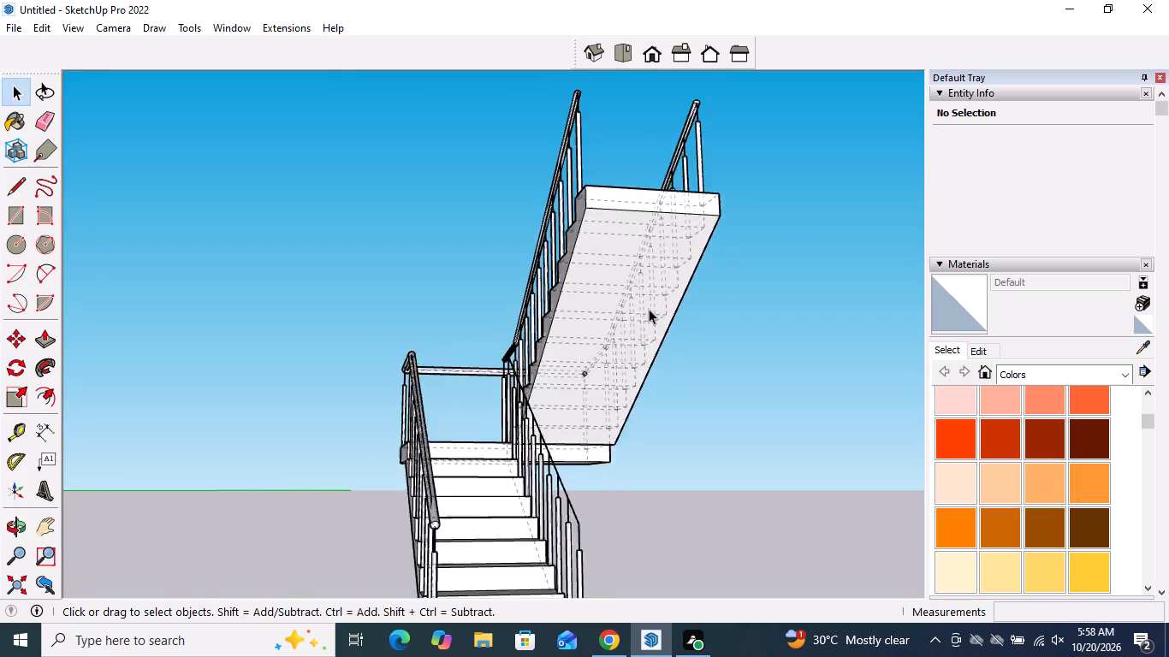
scroll(648, 310, up, 5)
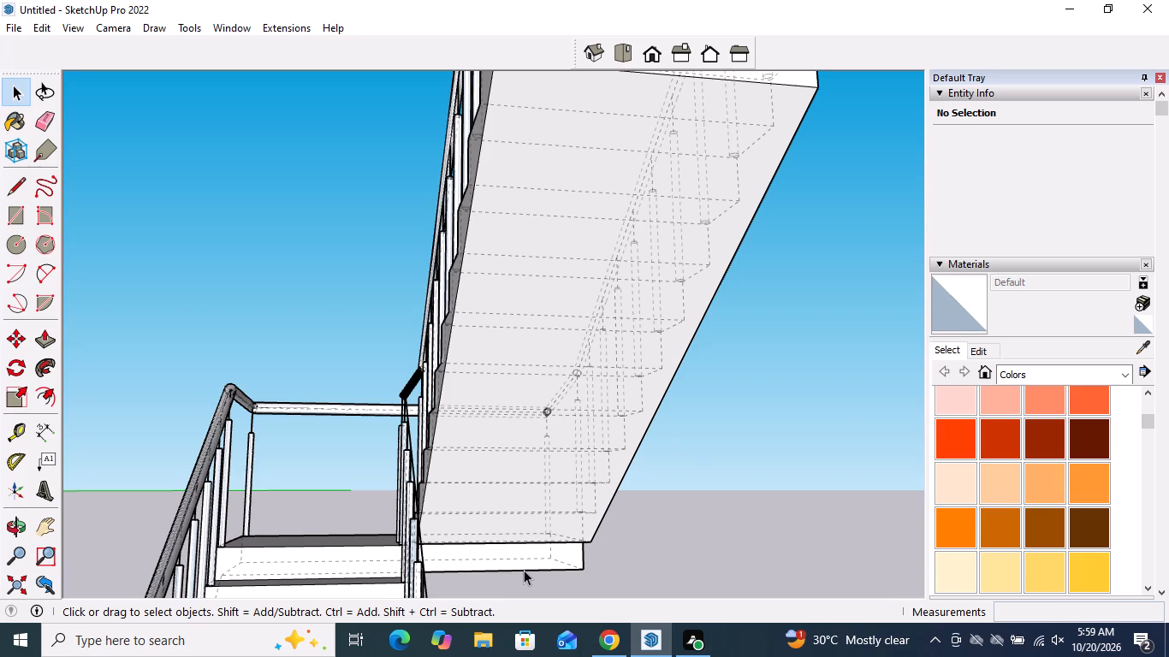
scroll(469, 278, down, 5)
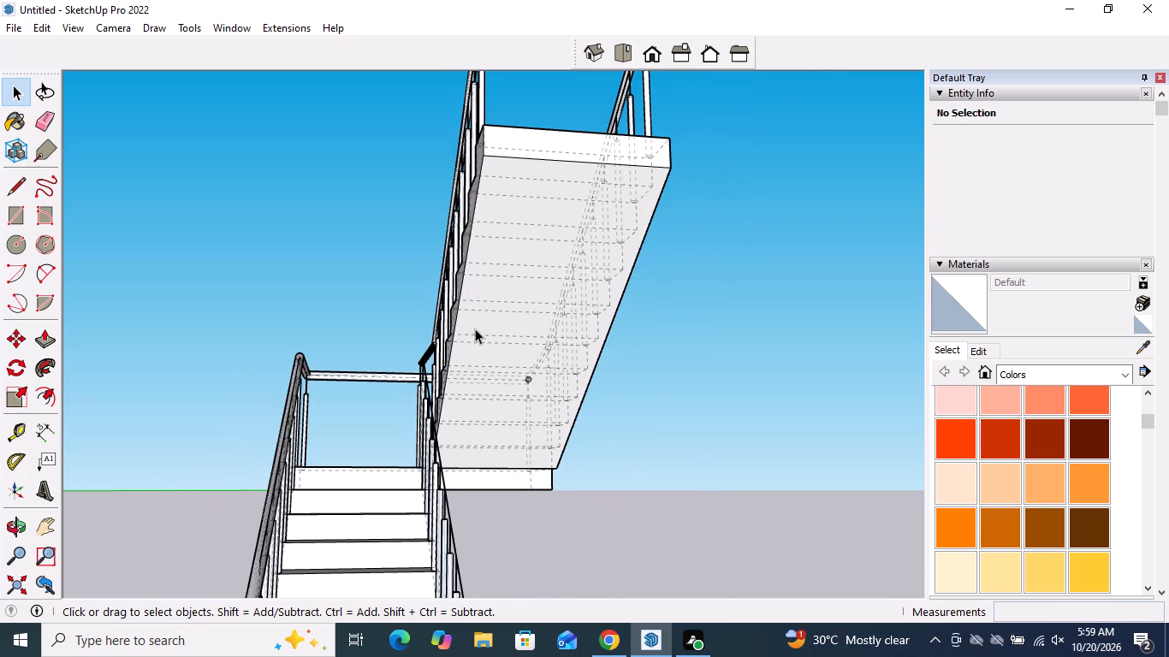
middle_drag(483, 363, 482, 217)
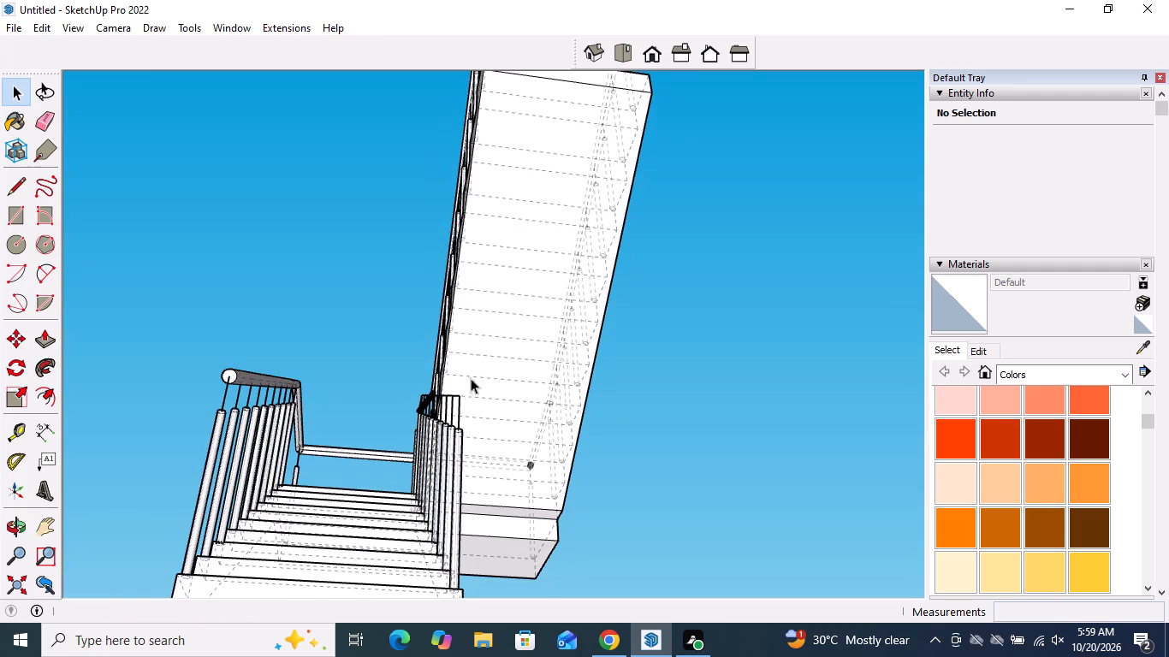
scroll(428, 434, up, 3)
scroll(341, 388, up, 12)
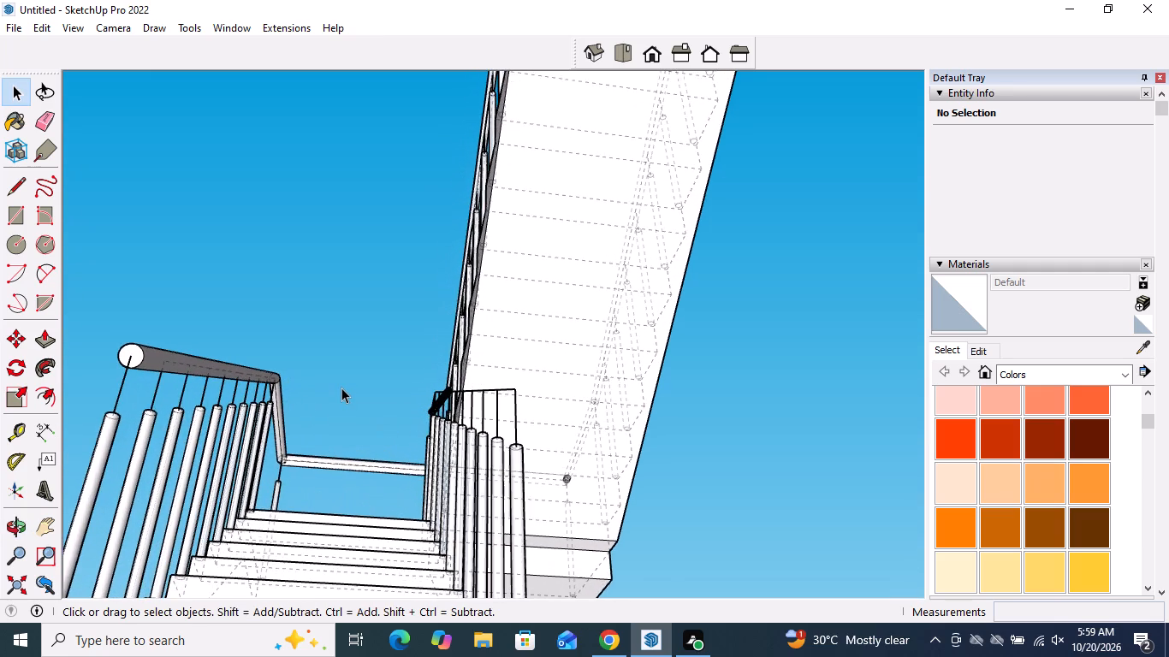
scroll(341, 388, up, 4)
click(13, 248)
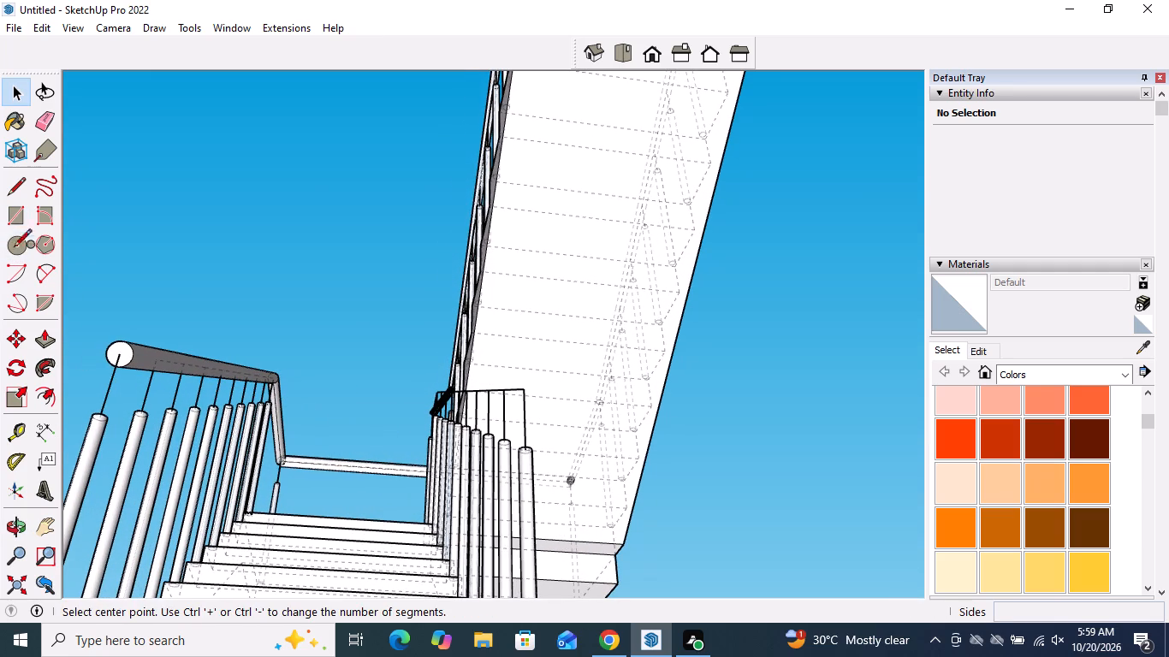
middle_drag(525, 434, 524, 469)
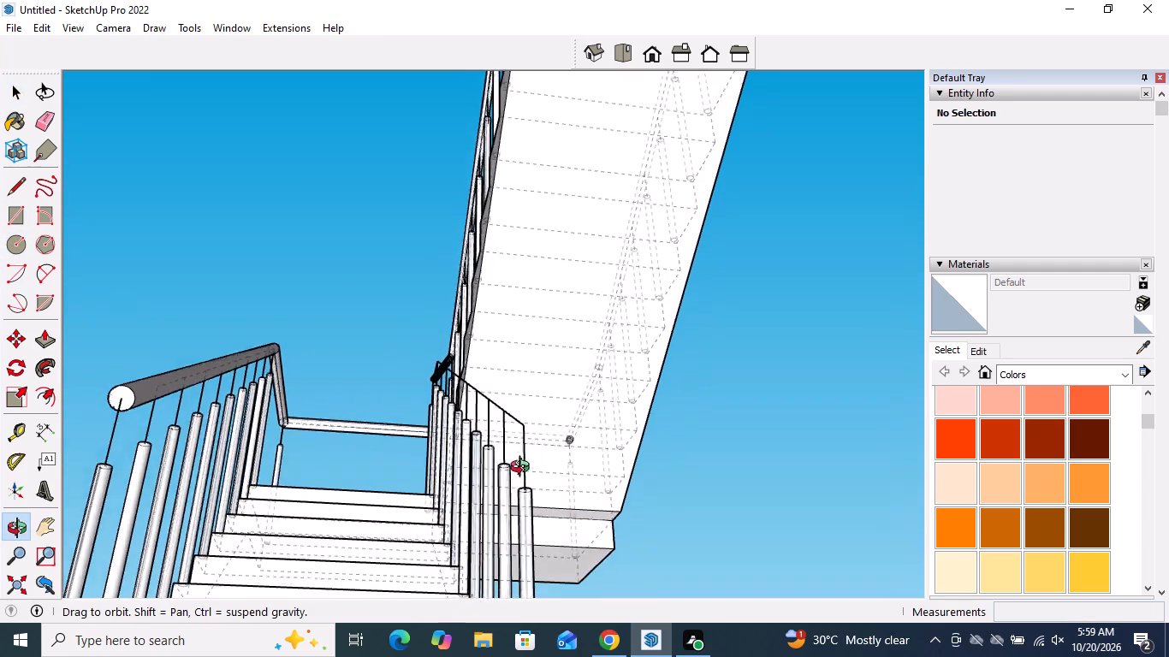
middle_drag(524, 469, 524, 511)
click(522, 476)
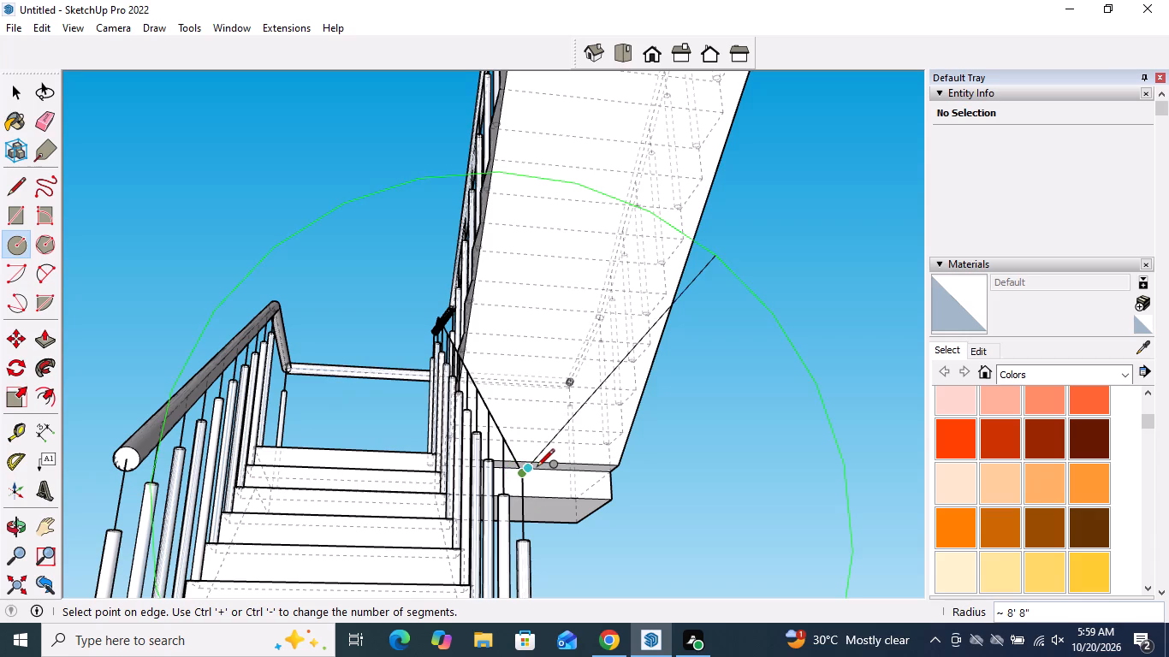
scroll(524, 474, up, 6)
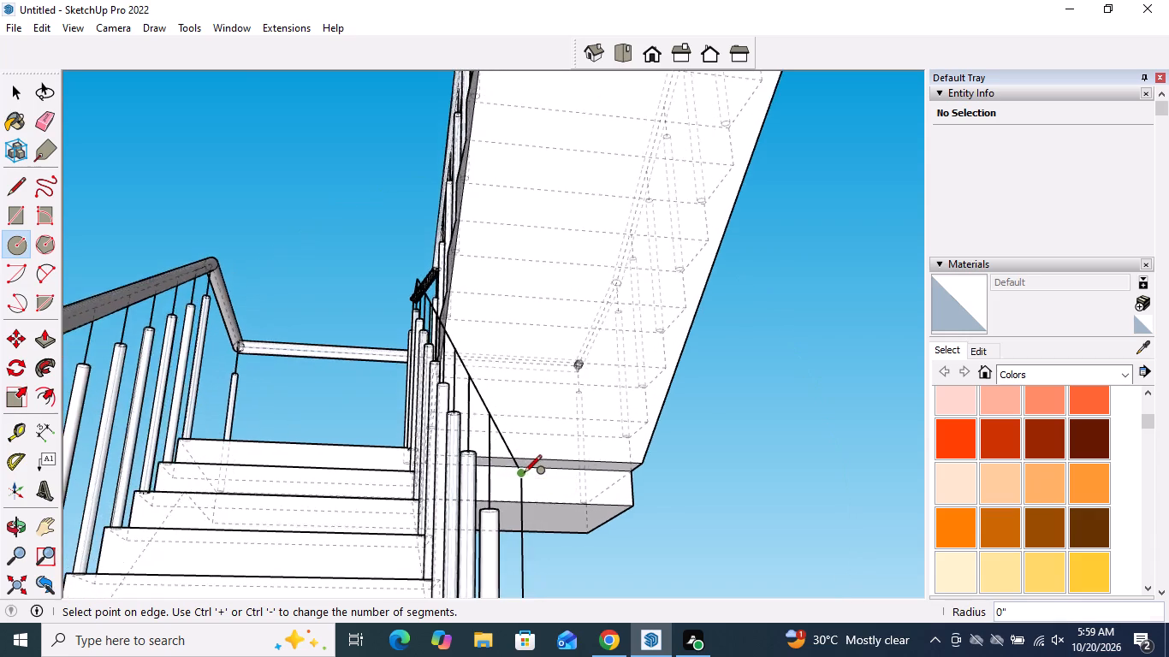
scroll(524, 474, up, 6)
scroll(524, 474, down, 2)
scroll(455, 455, down, 4)
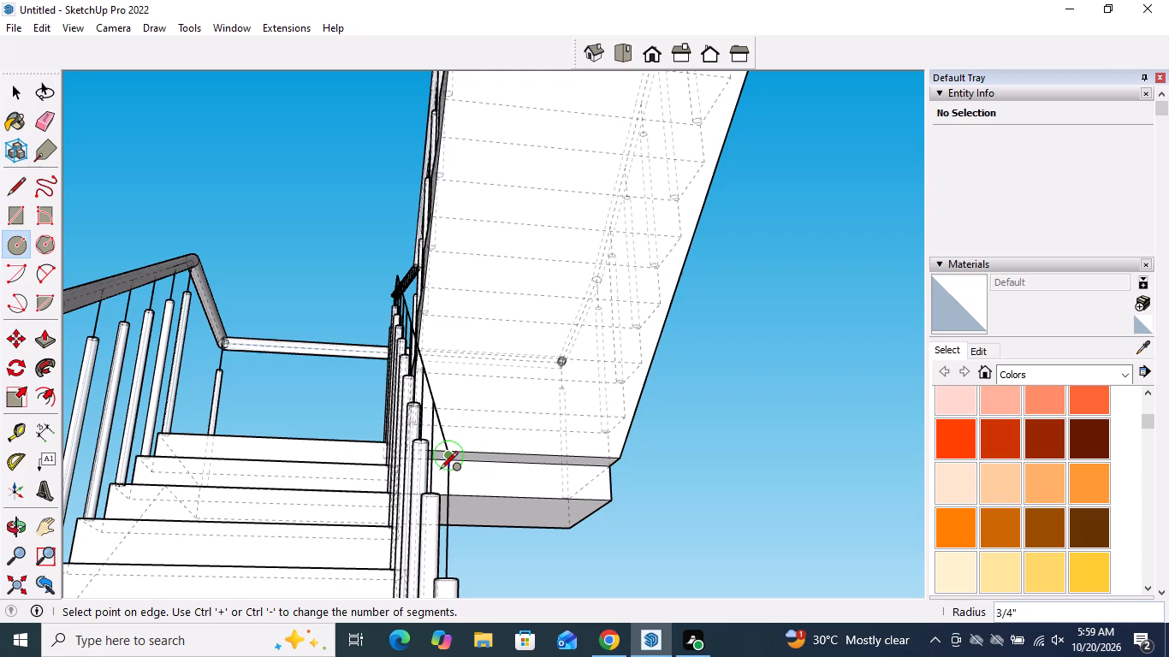
click(440, 471)
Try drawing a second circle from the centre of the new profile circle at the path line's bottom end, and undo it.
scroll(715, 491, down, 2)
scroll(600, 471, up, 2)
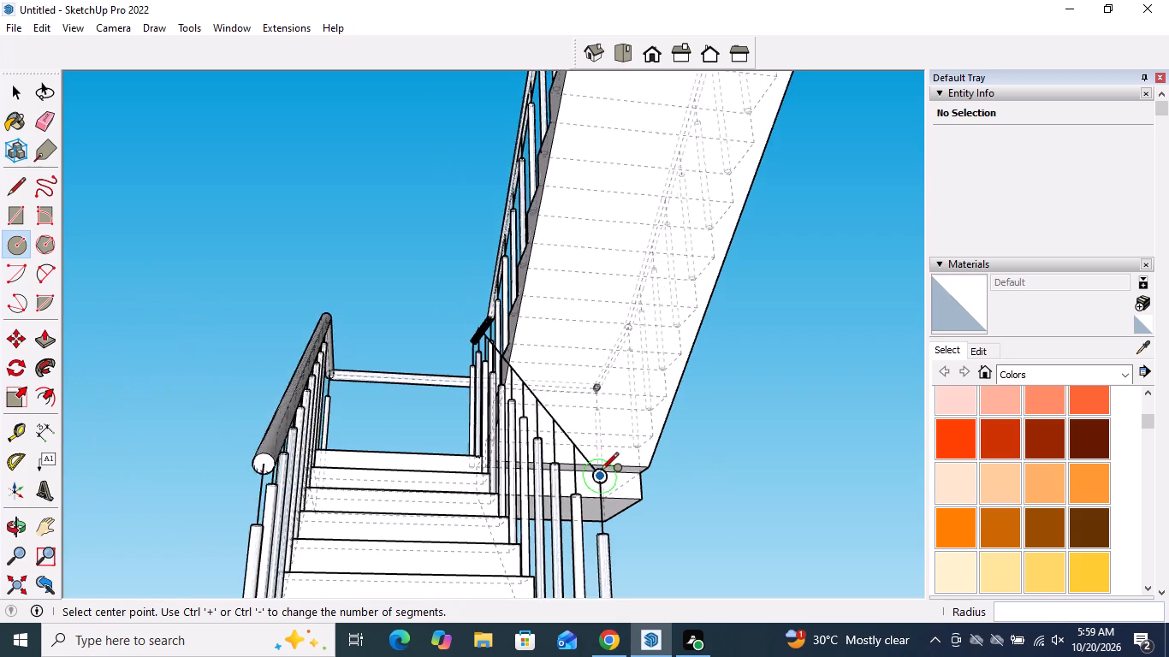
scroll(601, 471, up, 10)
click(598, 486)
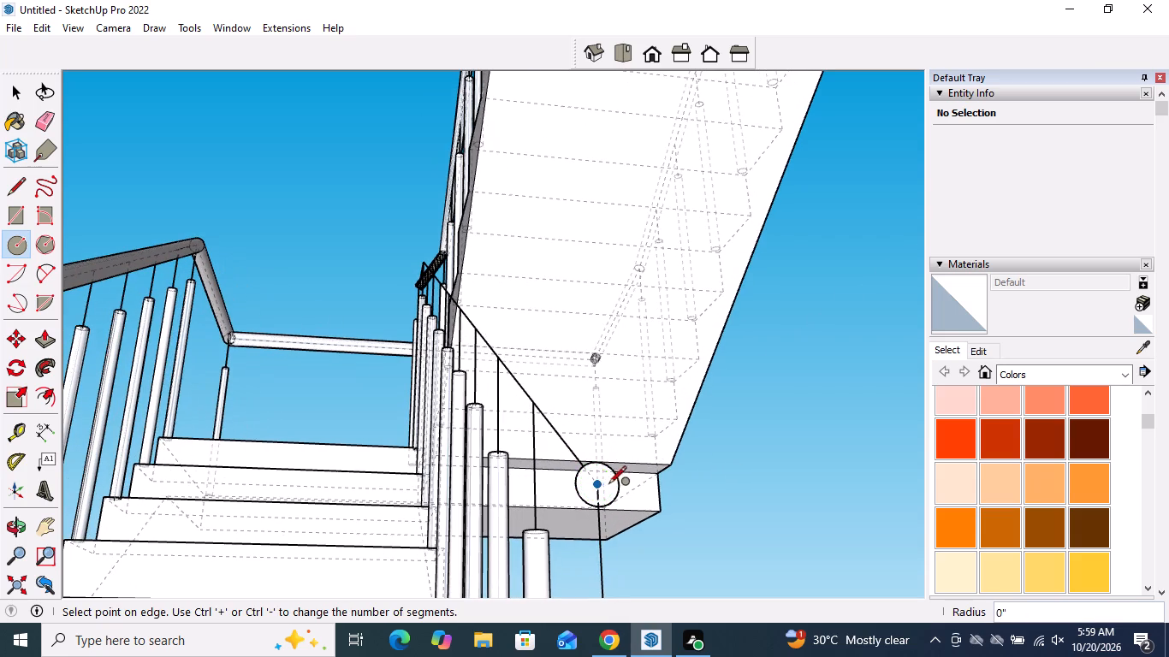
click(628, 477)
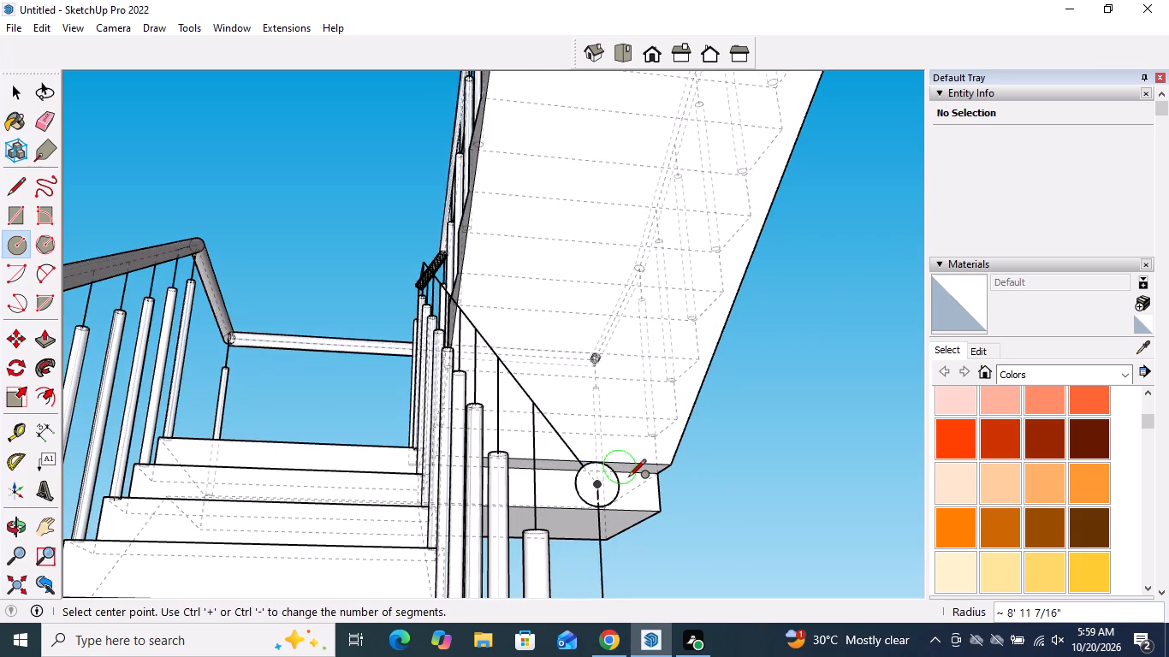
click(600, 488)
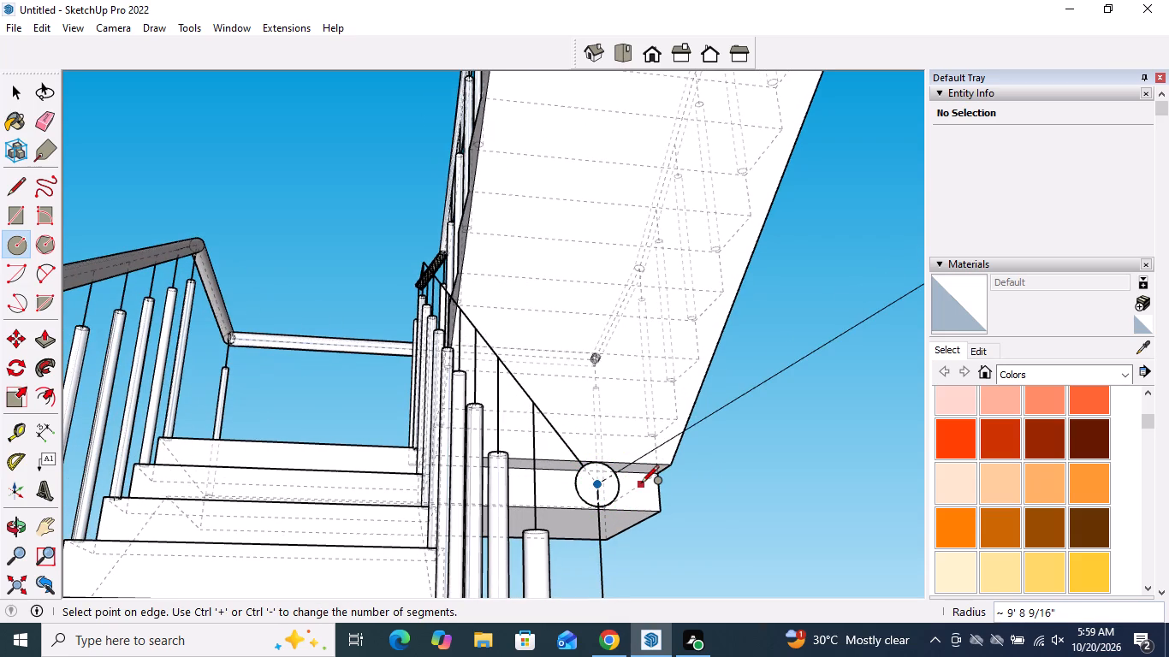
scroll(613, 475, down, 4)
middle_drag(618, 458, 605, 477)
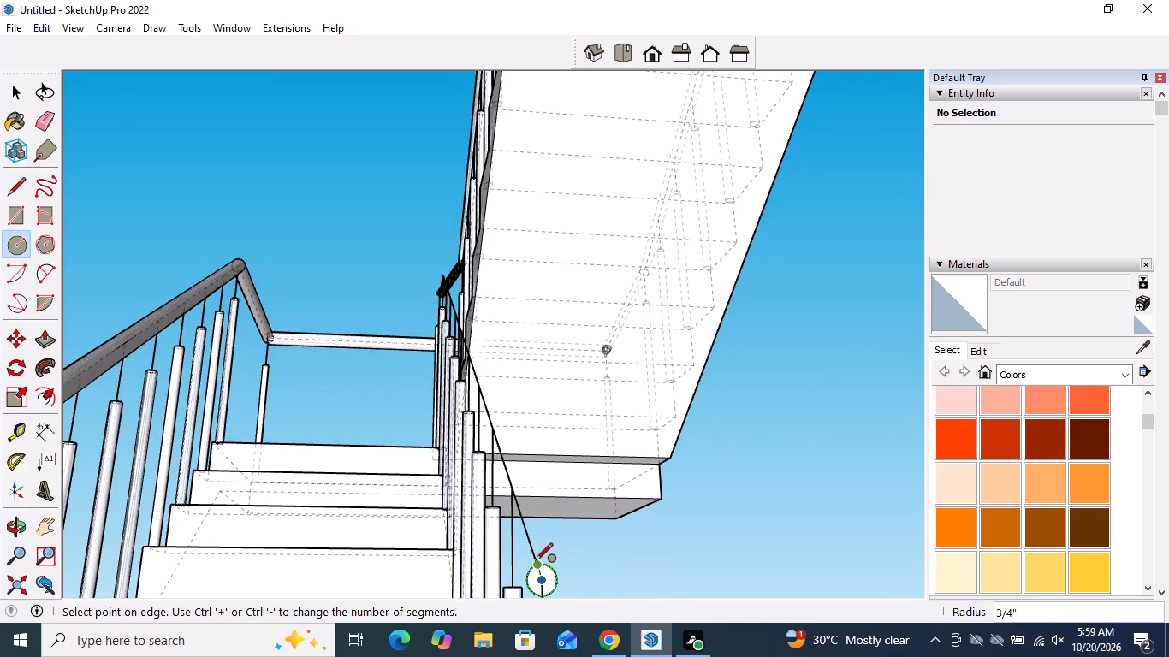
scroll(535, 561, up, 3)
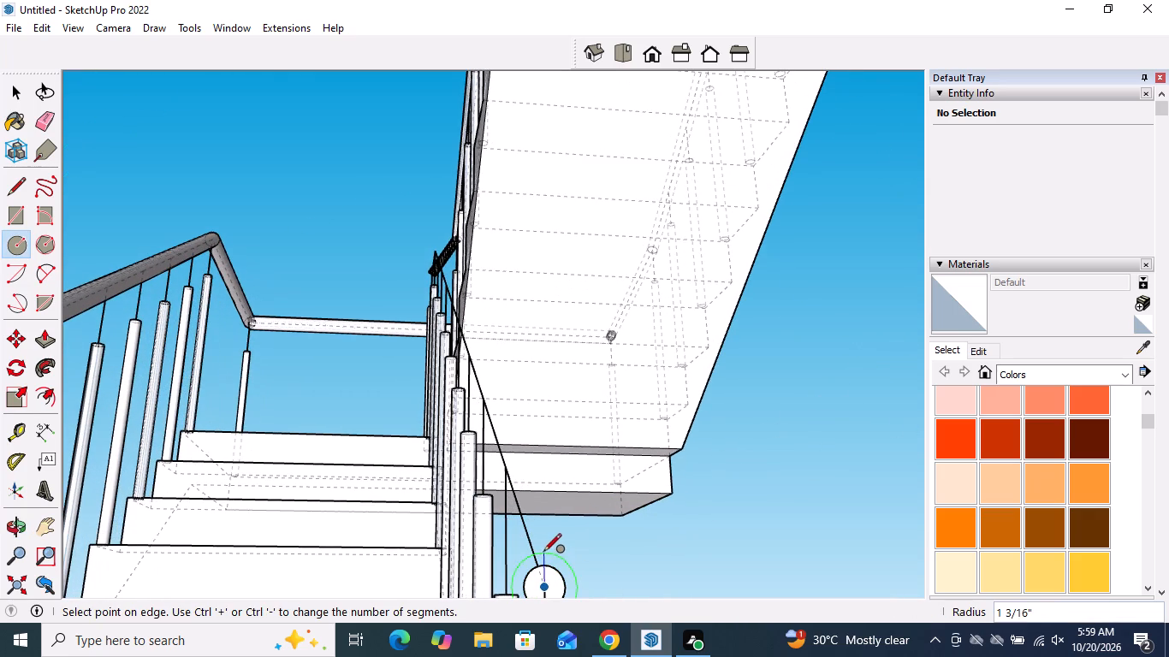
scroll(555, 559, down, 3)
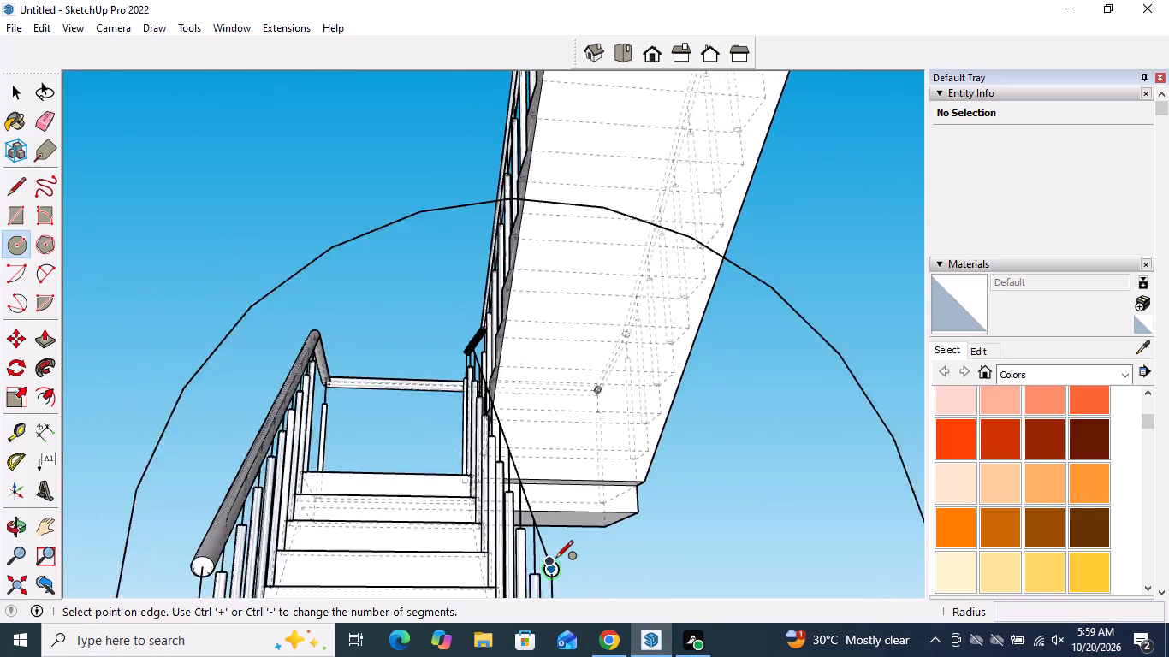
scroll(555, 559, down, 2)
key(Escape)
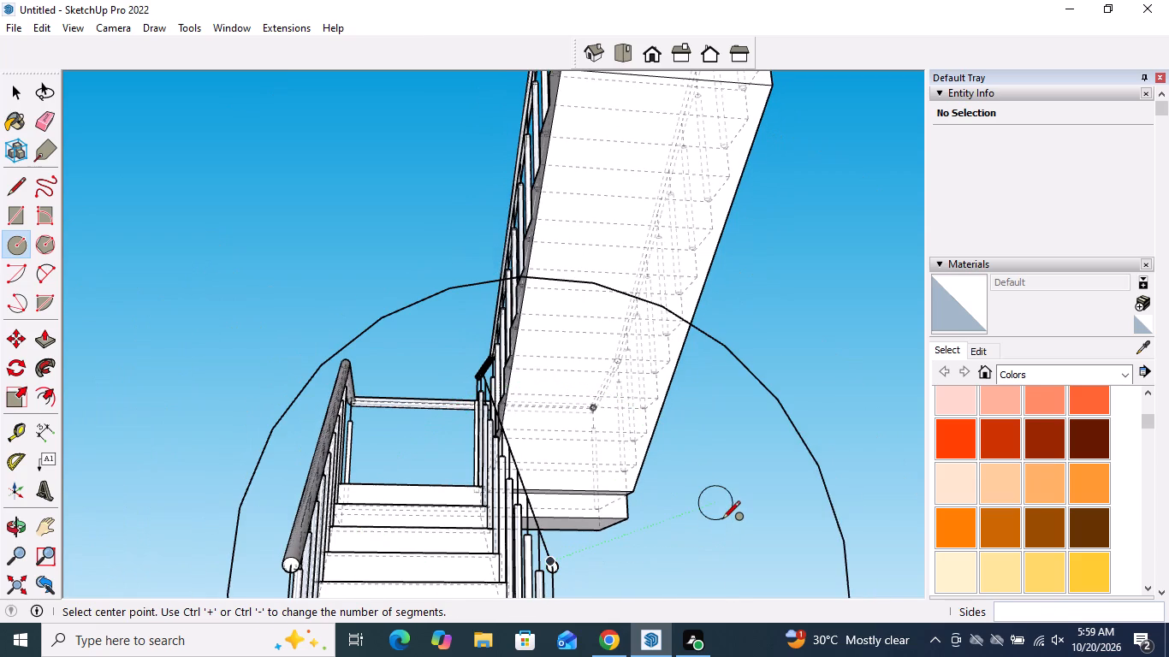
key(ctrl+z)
Draw a concentric circle of about 15/16" radius around the profile circle at the bottom end of the lower flight's inner path line.
scroll(557, 562, up, 4)
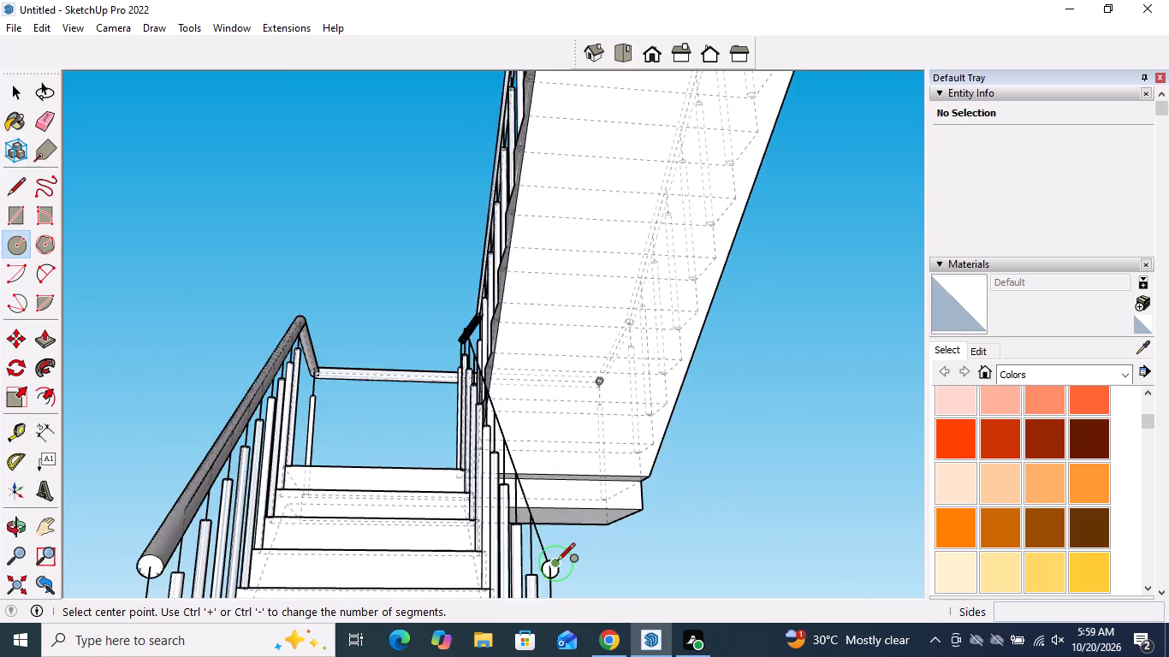
scroll(554, 565, up, 10)
click(547, 572)
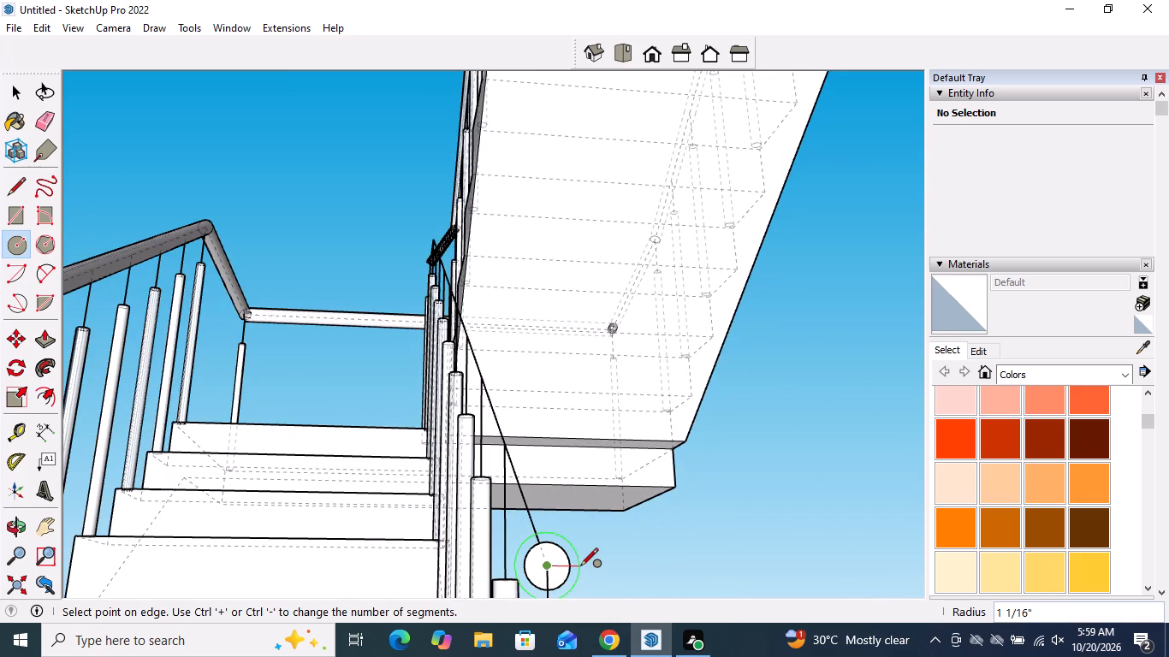
scroll(583, 564, up, 3)
scroll(582, 563, down, 1)
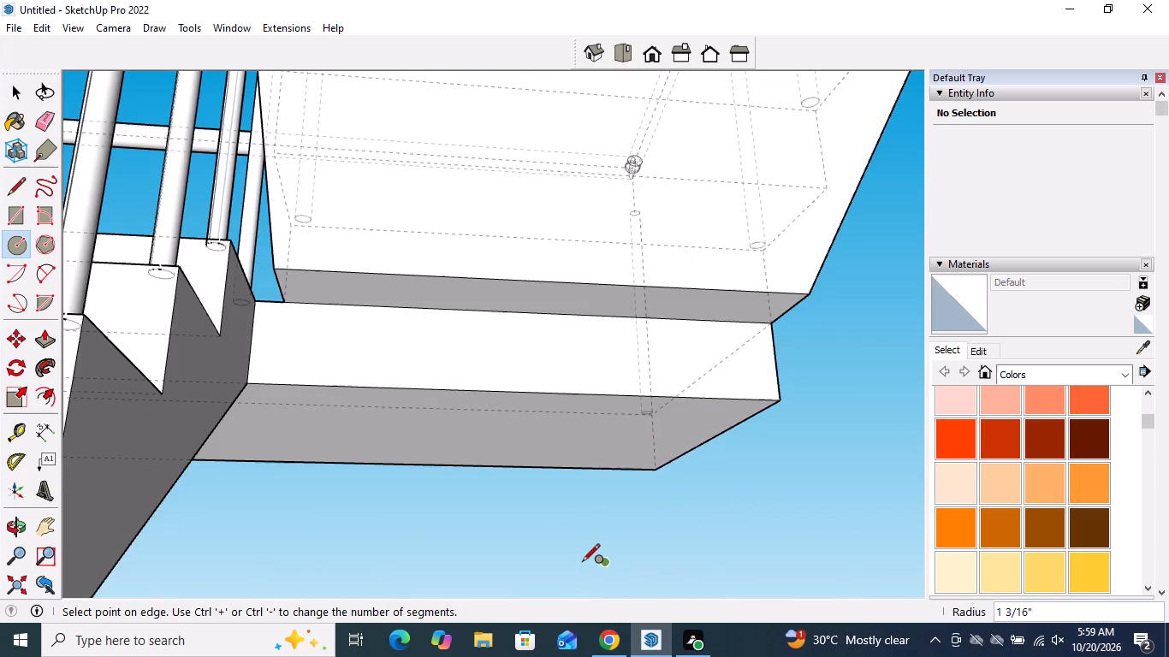
scroll(582, 563, down, 2)
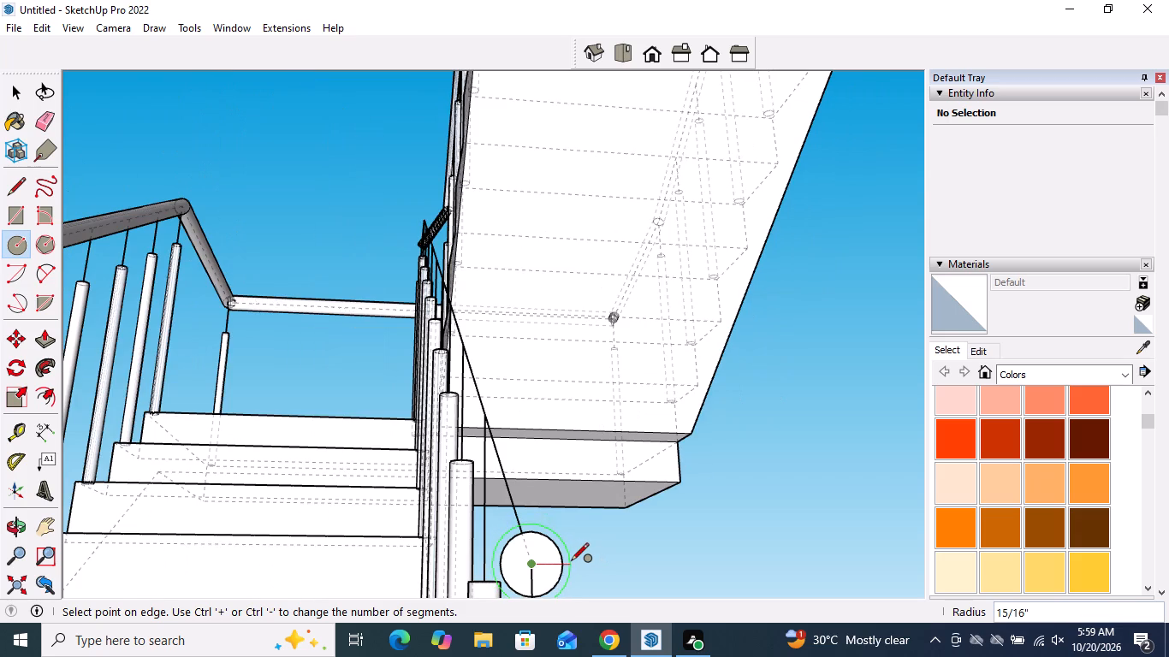
click(571, 560)
key(space)
Delete the inner 3/4" radius circle from the profile at the path line's bottom end, leaving only the larger circle.
scroll(592, 499, down, 5)
scroll(588, 508, up, 3)
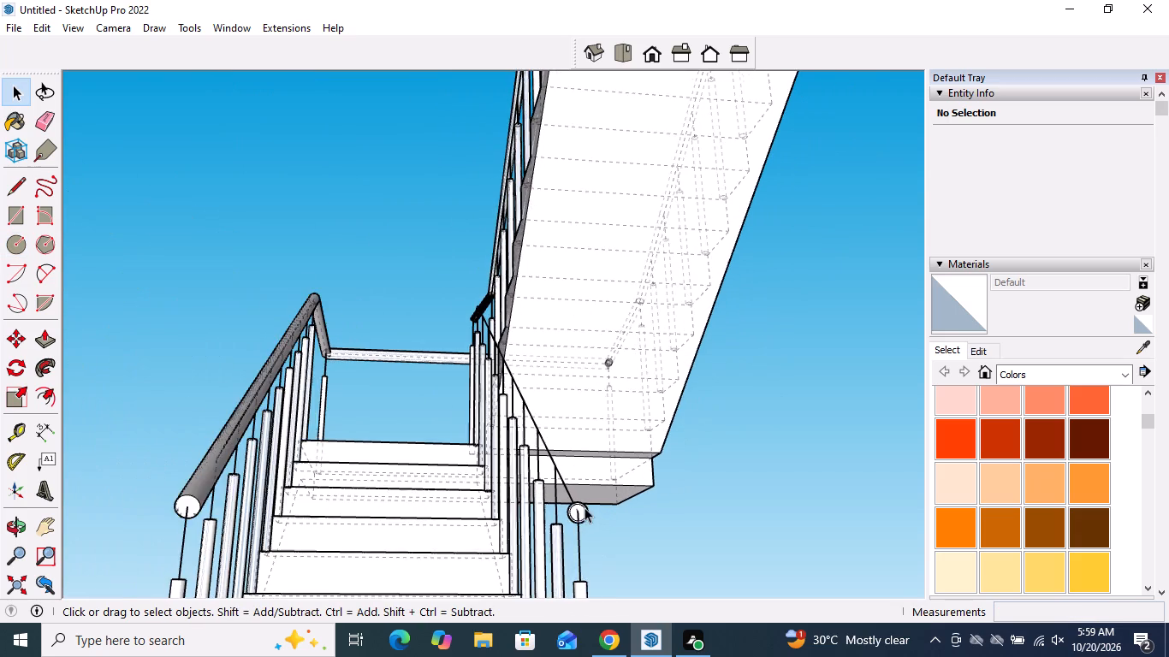
scroll(578, 506, up, 20)
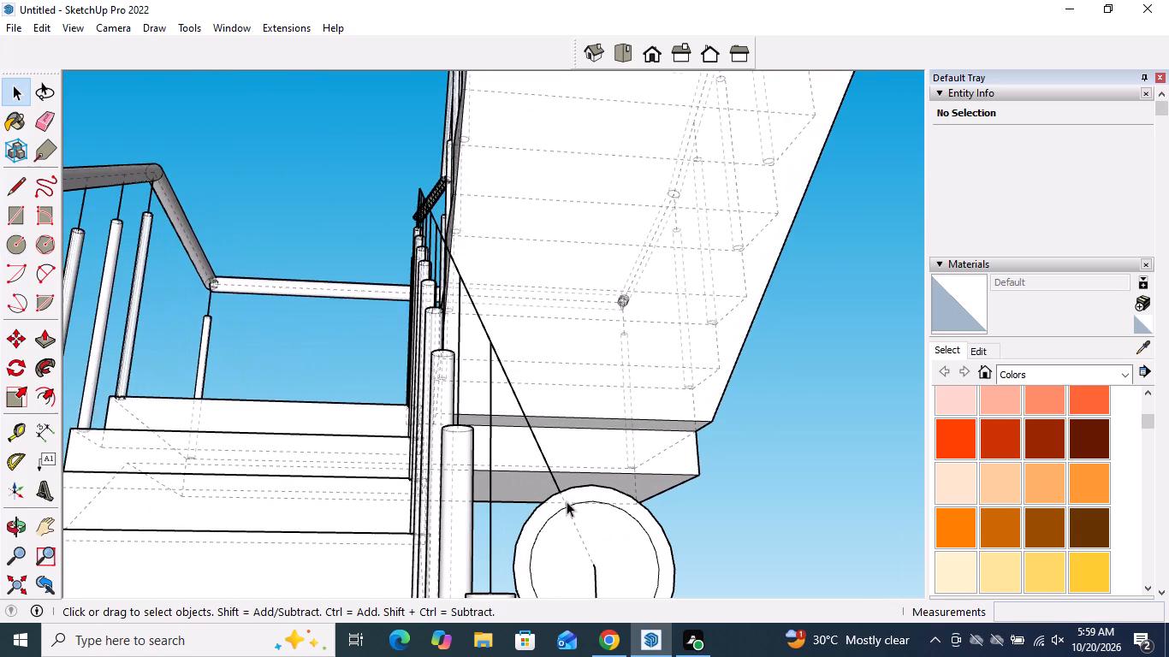
scroll(586, 499, down, 1)
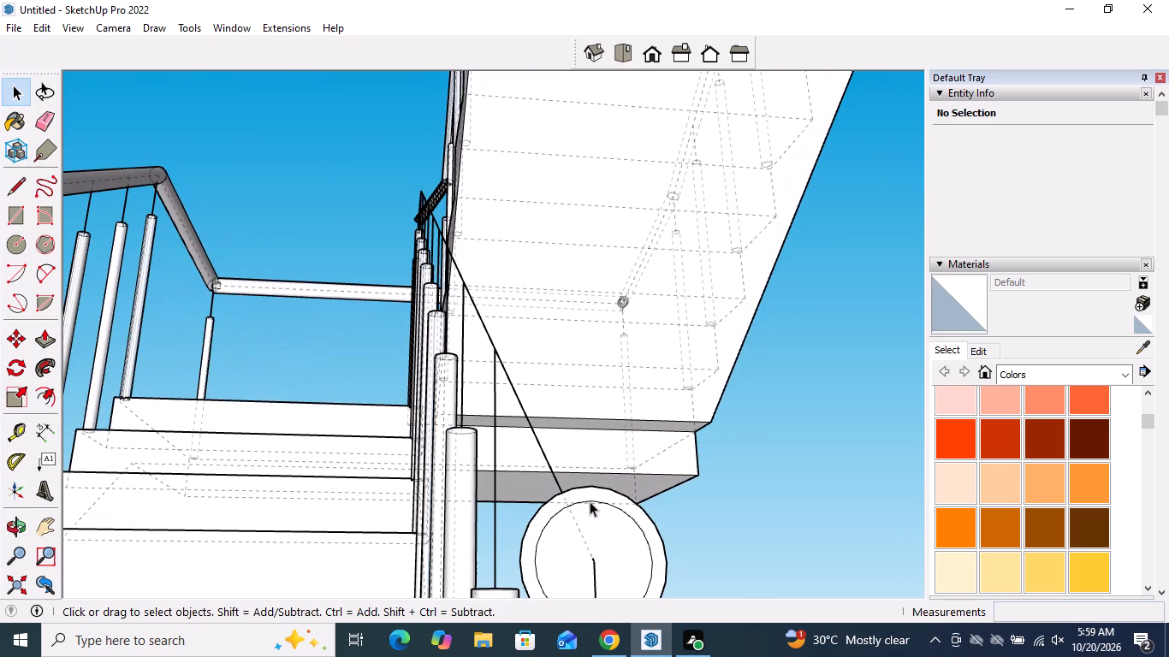
double_click(590, 500)
scroll(626, 506, down, 3)
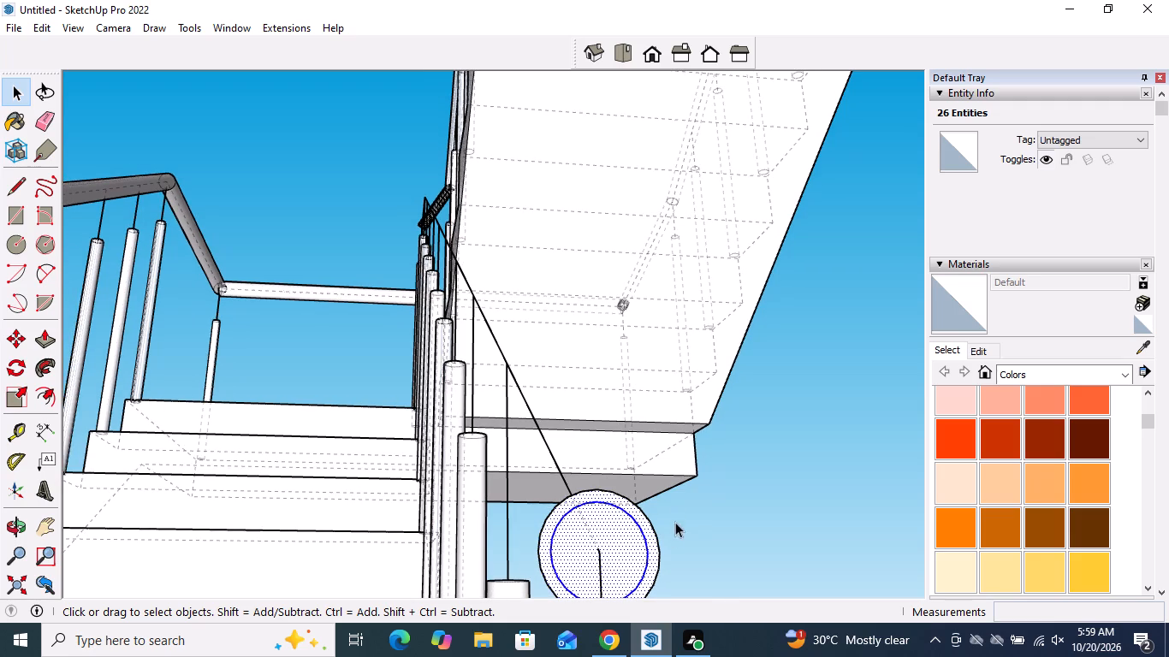
shift+click(633, 544)
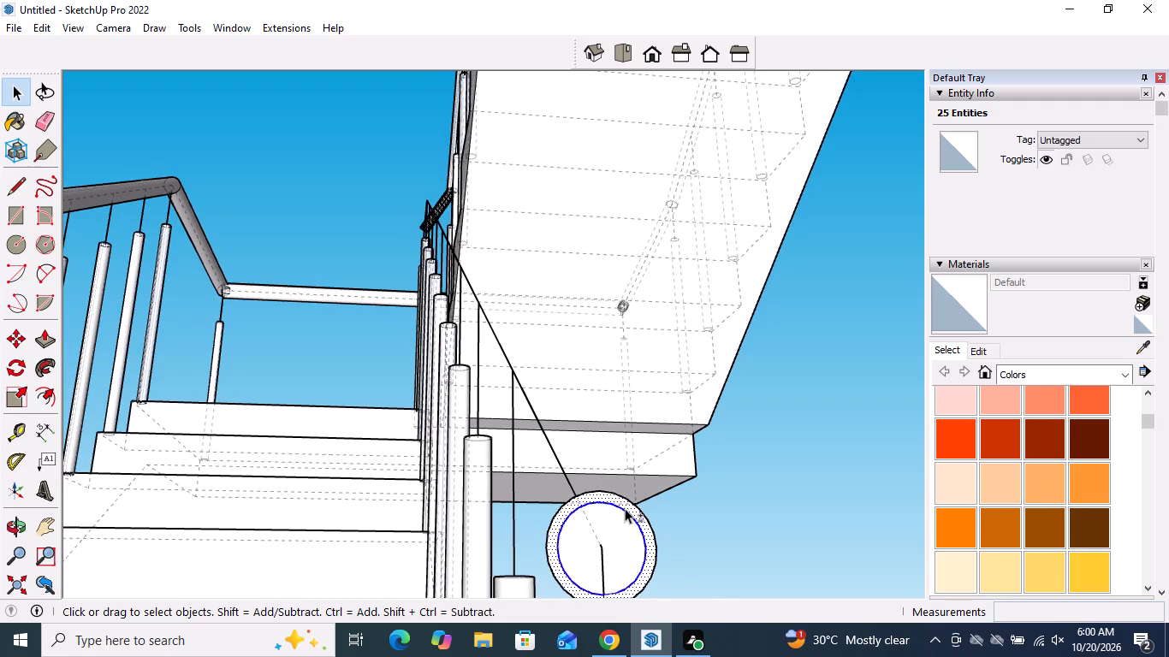
shift+scroll(625, 508, up, 4)
shift+click(608, 495)
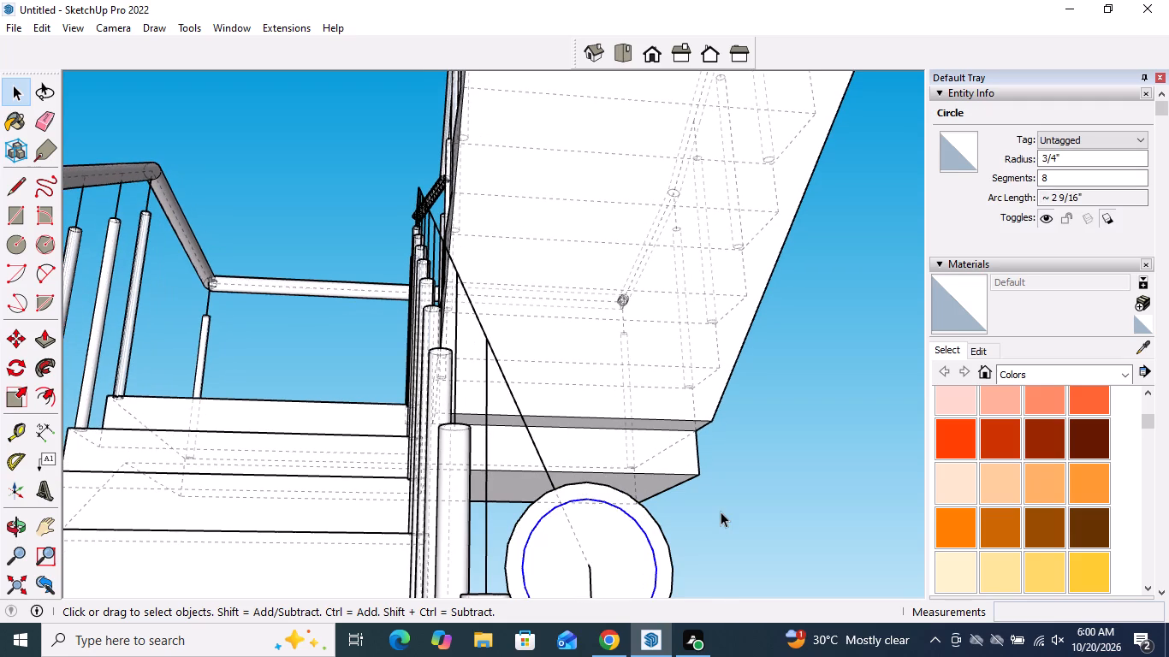
key(Delete)
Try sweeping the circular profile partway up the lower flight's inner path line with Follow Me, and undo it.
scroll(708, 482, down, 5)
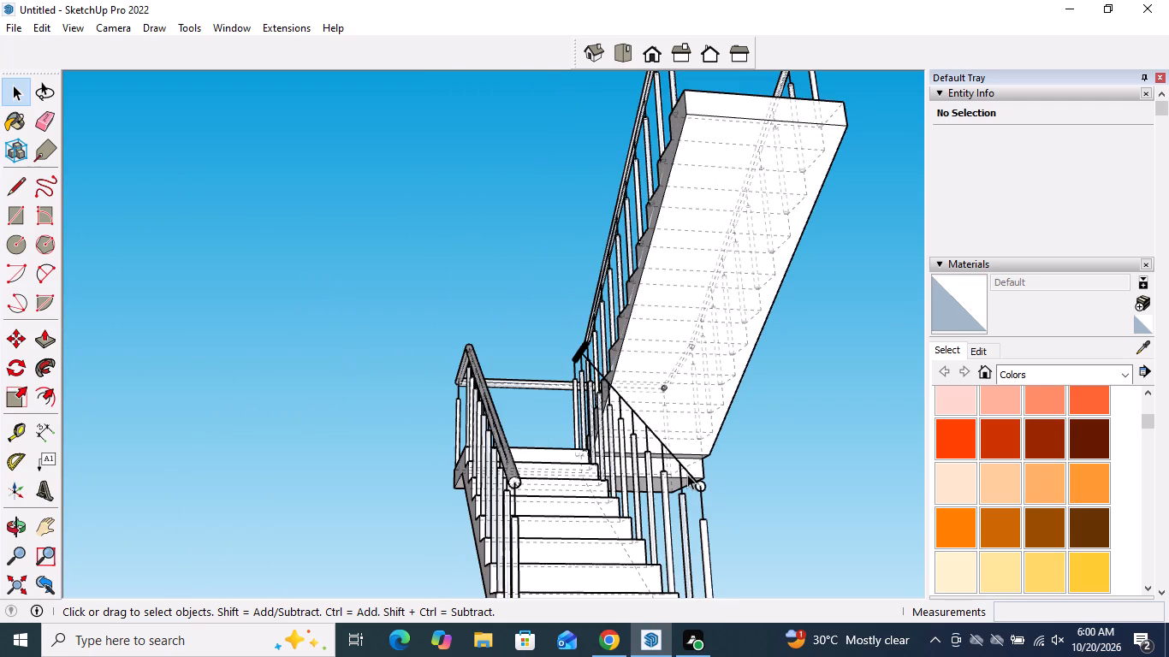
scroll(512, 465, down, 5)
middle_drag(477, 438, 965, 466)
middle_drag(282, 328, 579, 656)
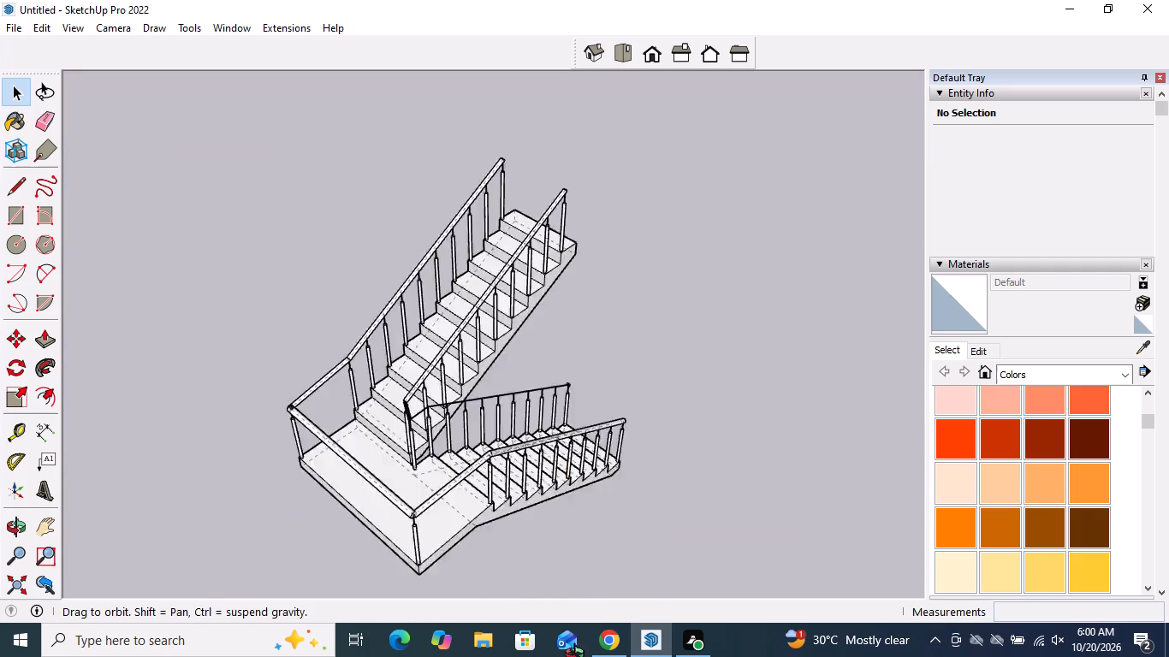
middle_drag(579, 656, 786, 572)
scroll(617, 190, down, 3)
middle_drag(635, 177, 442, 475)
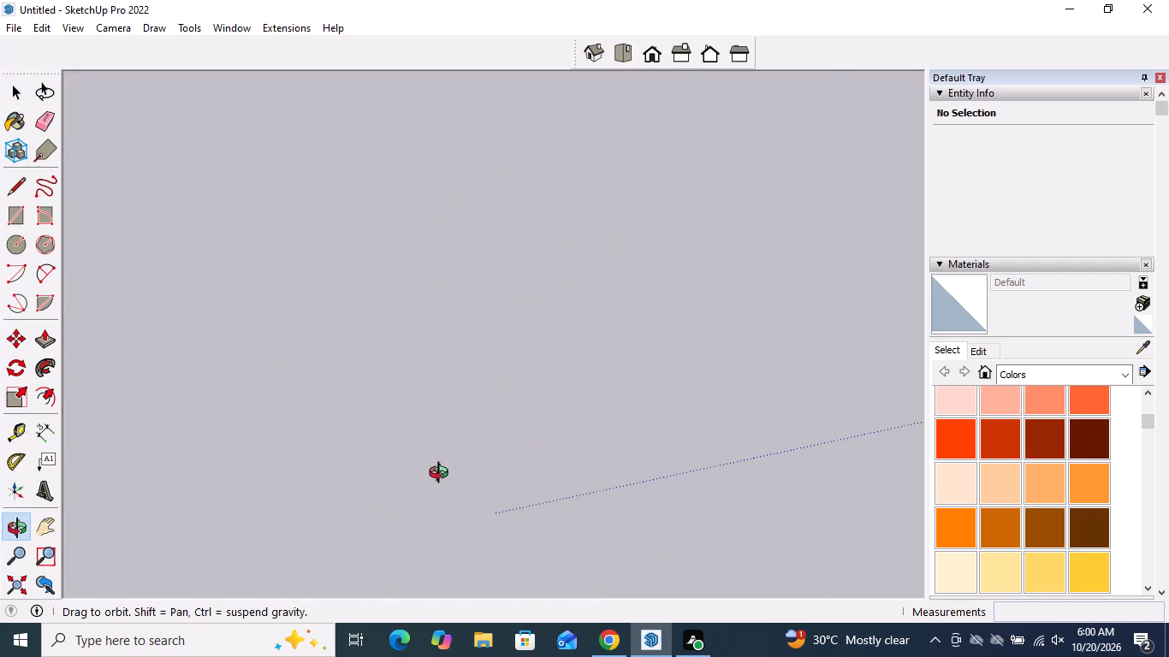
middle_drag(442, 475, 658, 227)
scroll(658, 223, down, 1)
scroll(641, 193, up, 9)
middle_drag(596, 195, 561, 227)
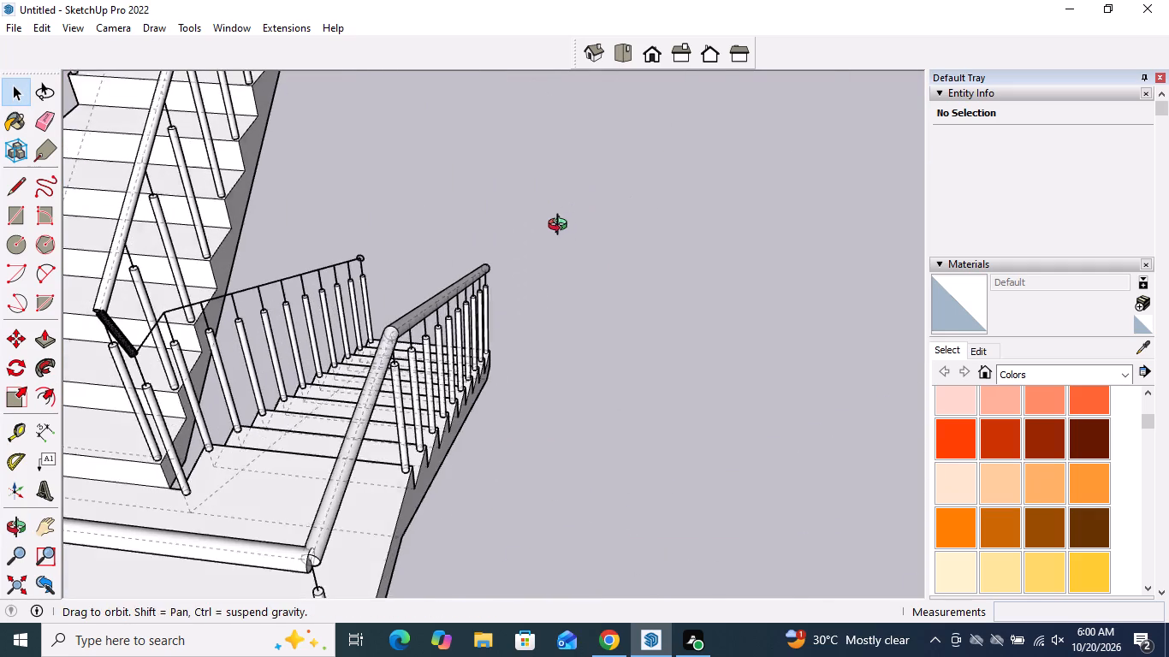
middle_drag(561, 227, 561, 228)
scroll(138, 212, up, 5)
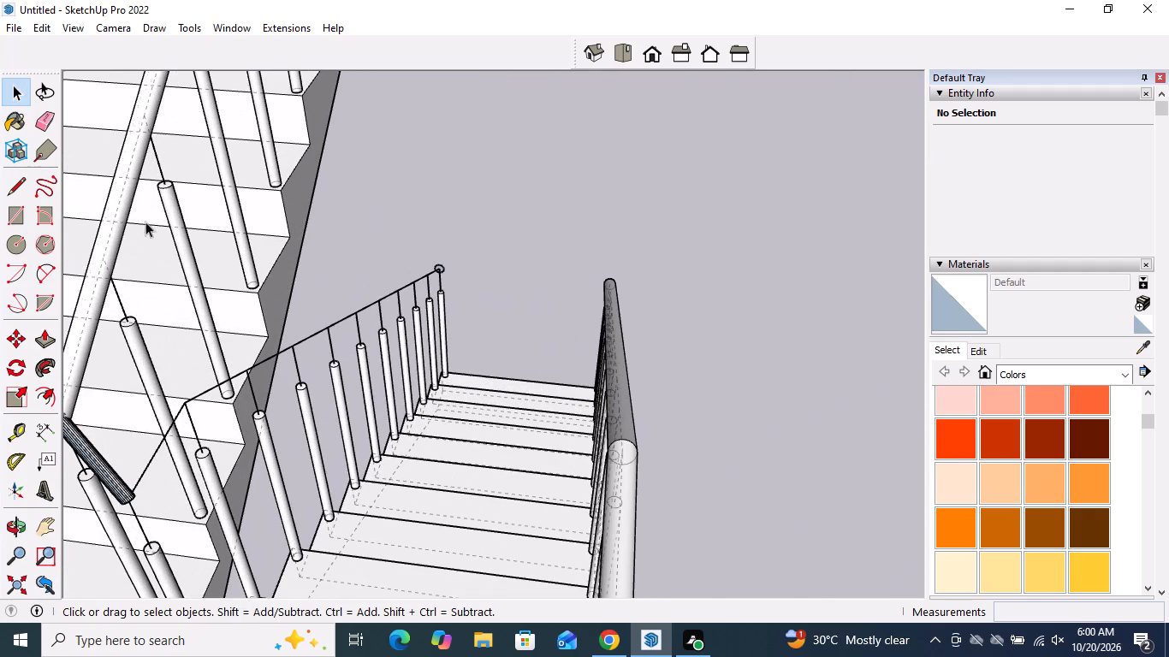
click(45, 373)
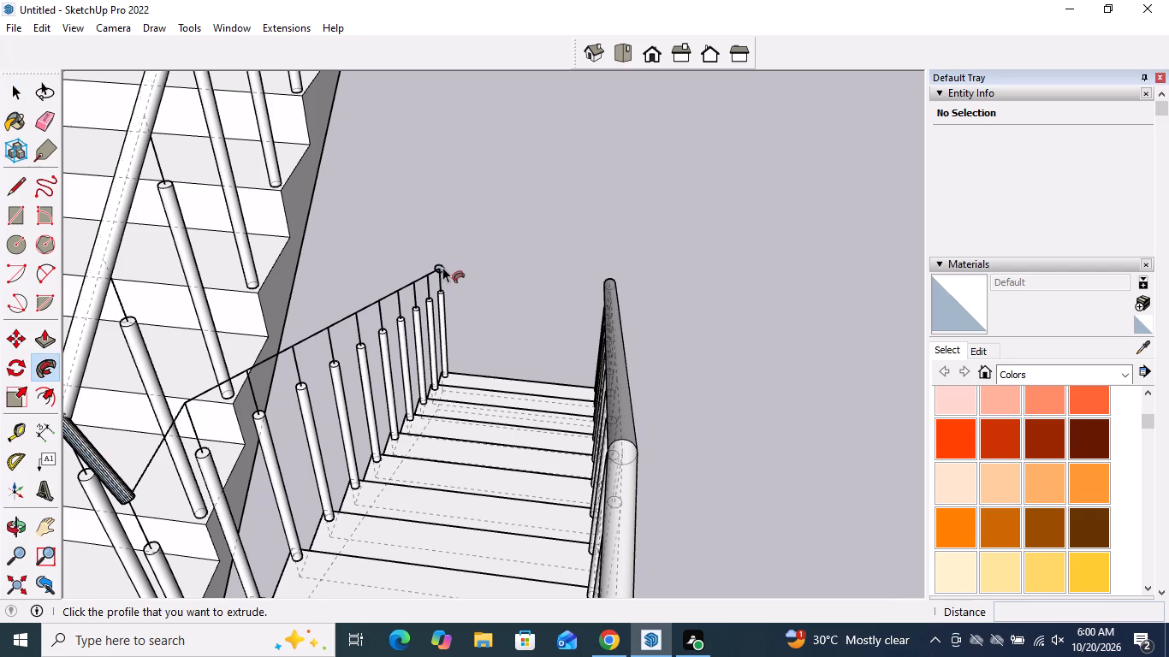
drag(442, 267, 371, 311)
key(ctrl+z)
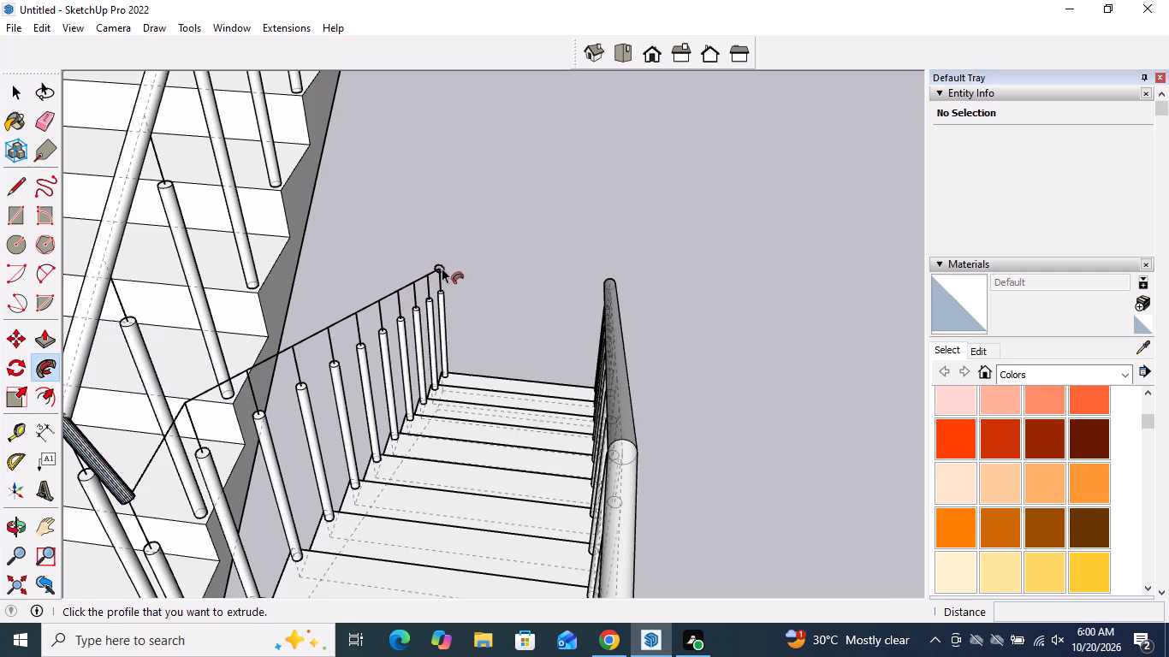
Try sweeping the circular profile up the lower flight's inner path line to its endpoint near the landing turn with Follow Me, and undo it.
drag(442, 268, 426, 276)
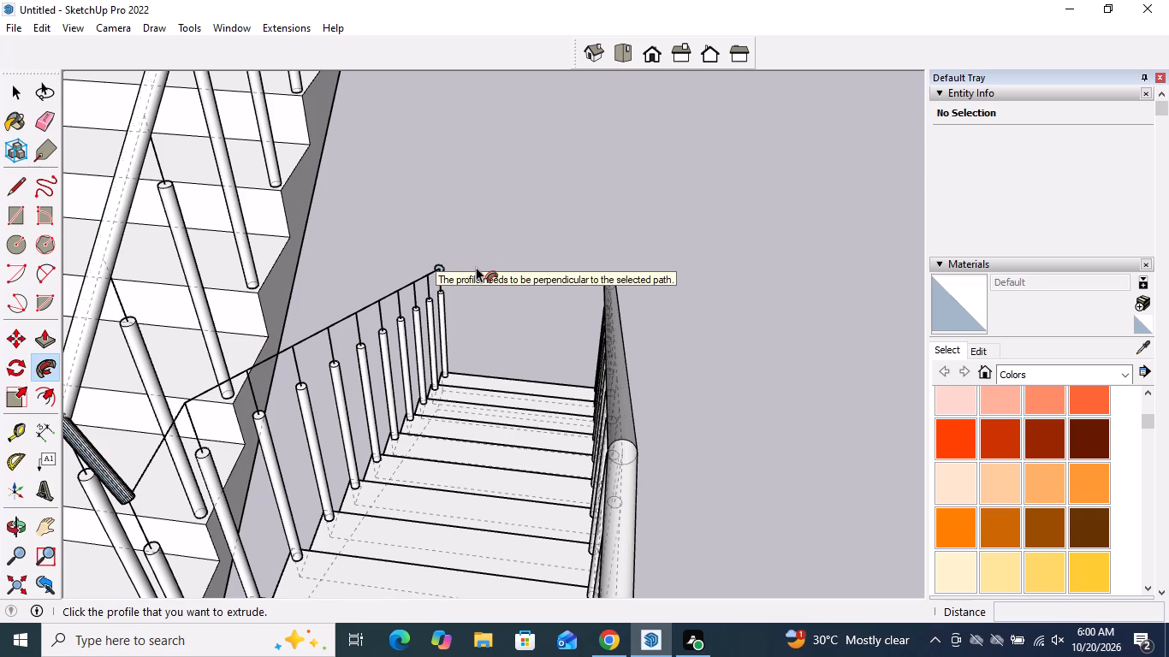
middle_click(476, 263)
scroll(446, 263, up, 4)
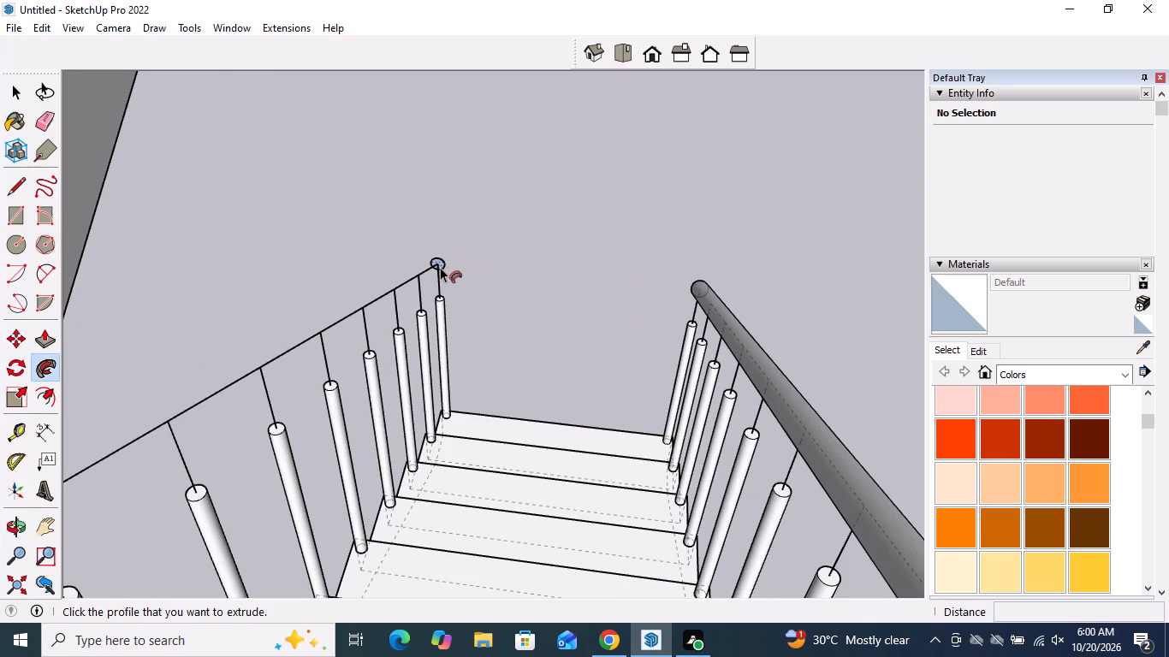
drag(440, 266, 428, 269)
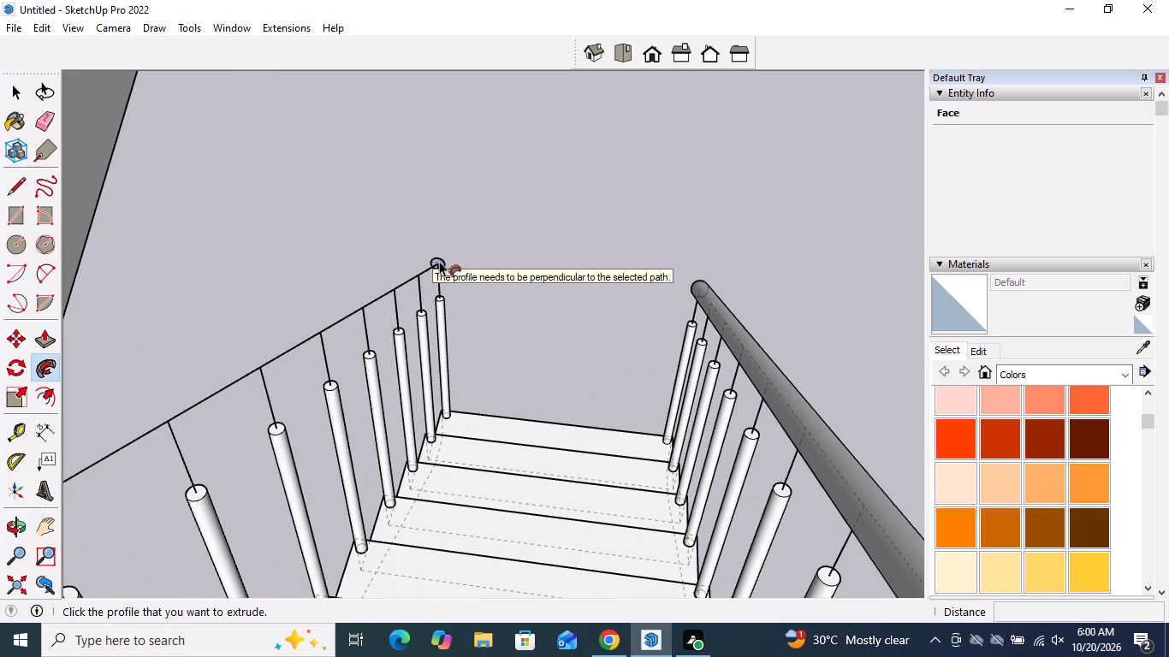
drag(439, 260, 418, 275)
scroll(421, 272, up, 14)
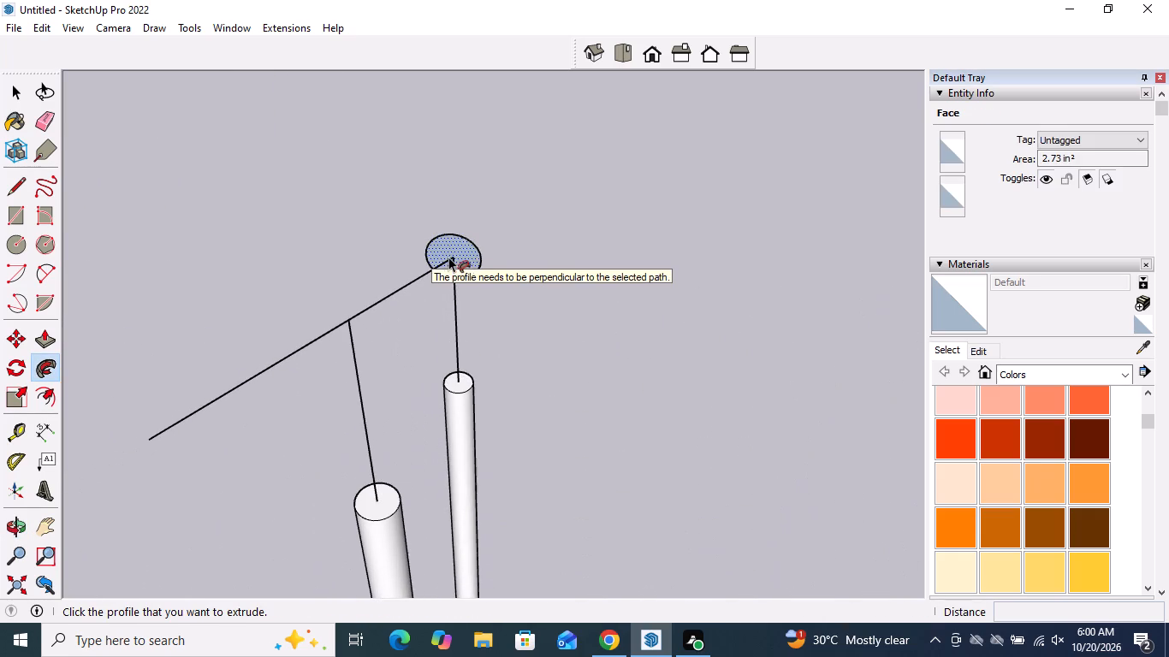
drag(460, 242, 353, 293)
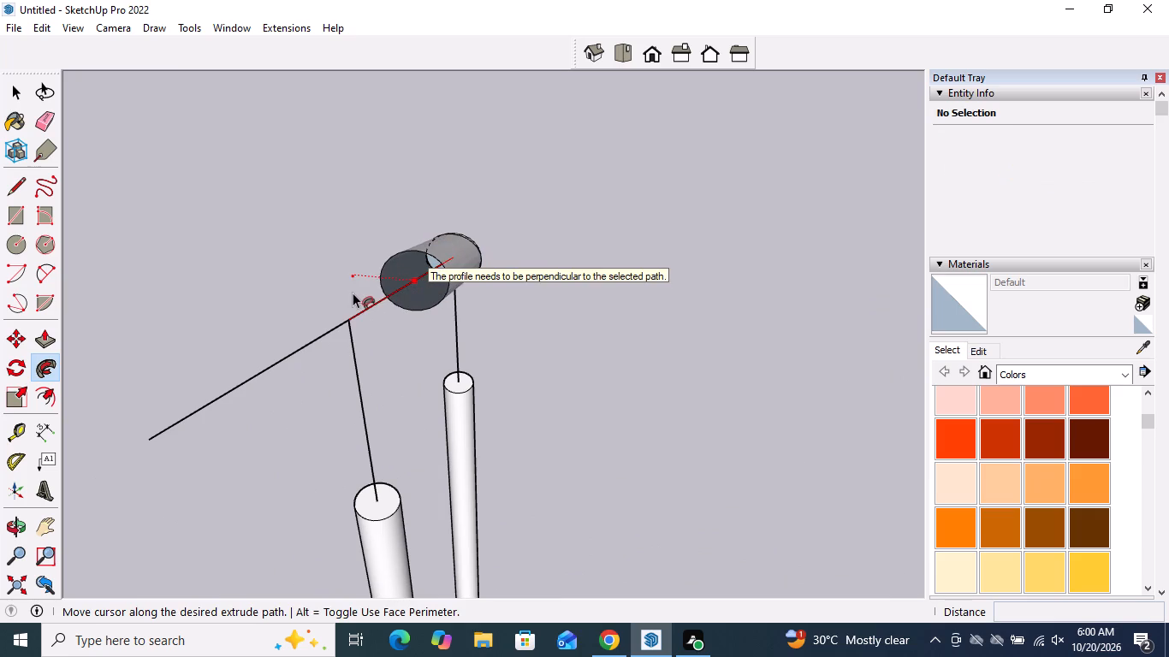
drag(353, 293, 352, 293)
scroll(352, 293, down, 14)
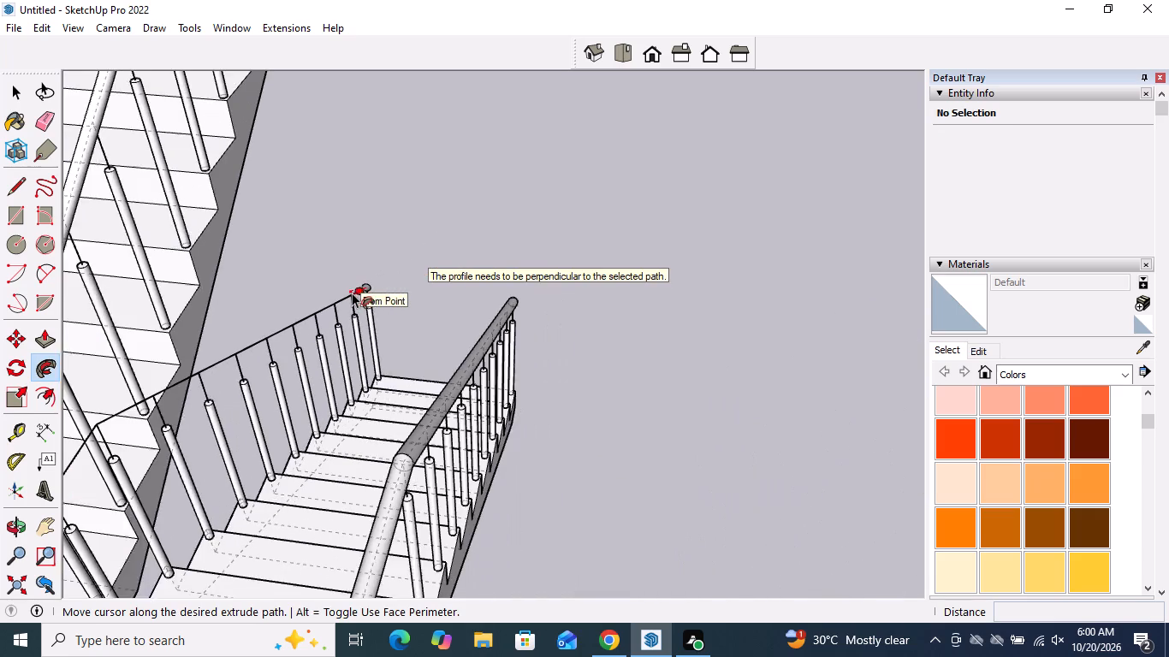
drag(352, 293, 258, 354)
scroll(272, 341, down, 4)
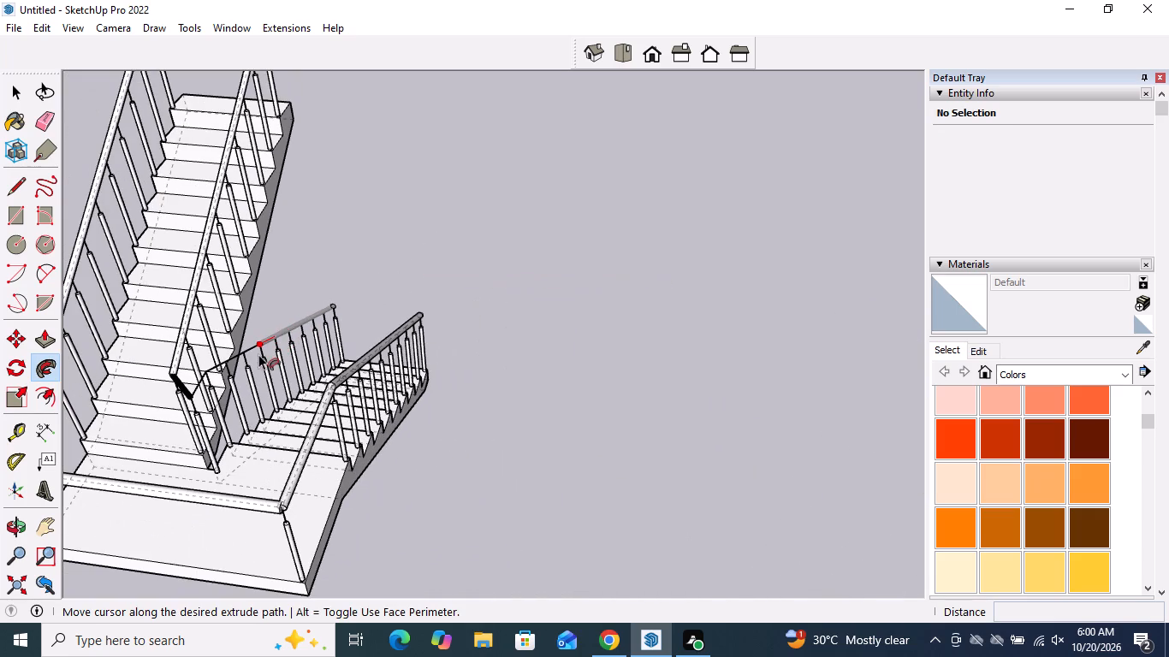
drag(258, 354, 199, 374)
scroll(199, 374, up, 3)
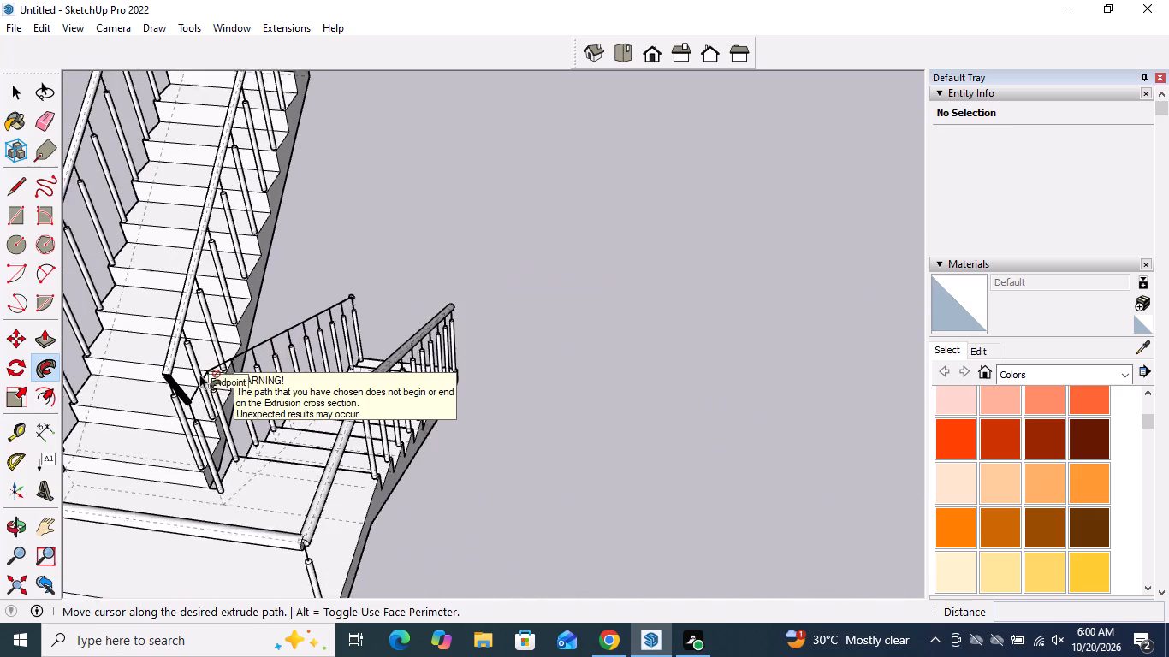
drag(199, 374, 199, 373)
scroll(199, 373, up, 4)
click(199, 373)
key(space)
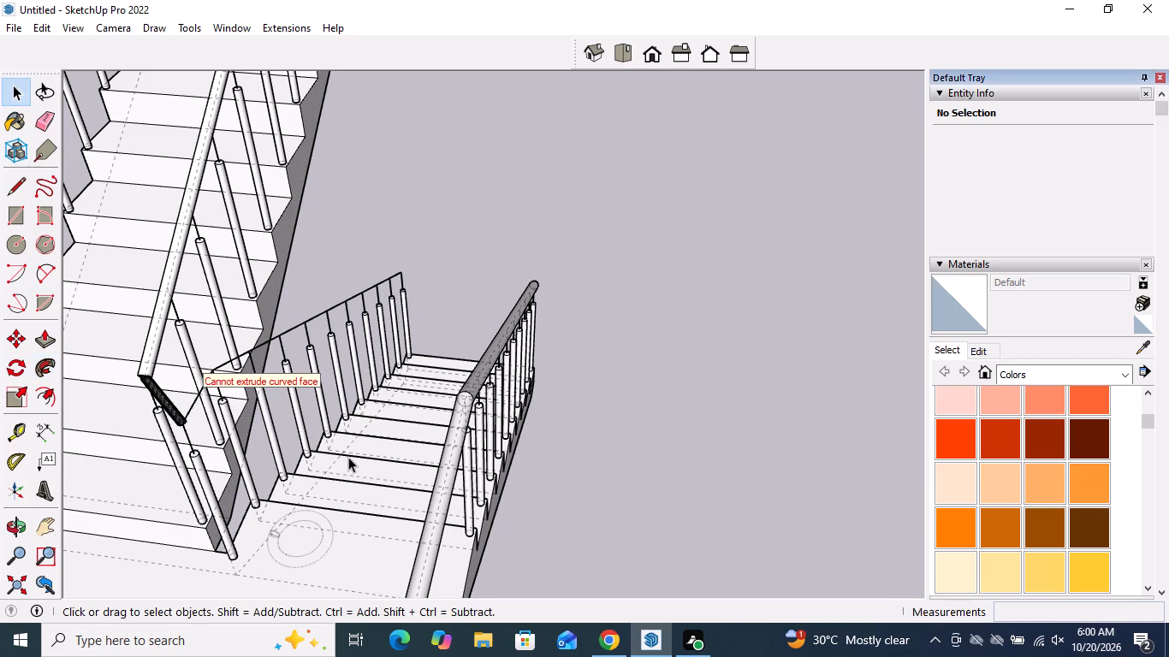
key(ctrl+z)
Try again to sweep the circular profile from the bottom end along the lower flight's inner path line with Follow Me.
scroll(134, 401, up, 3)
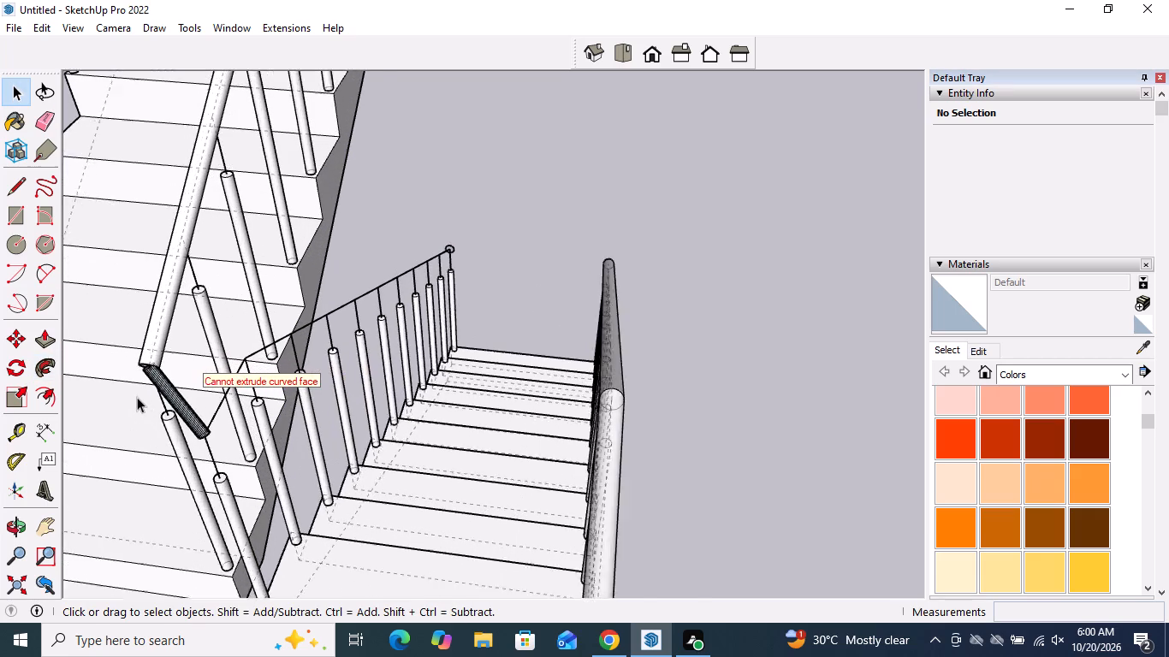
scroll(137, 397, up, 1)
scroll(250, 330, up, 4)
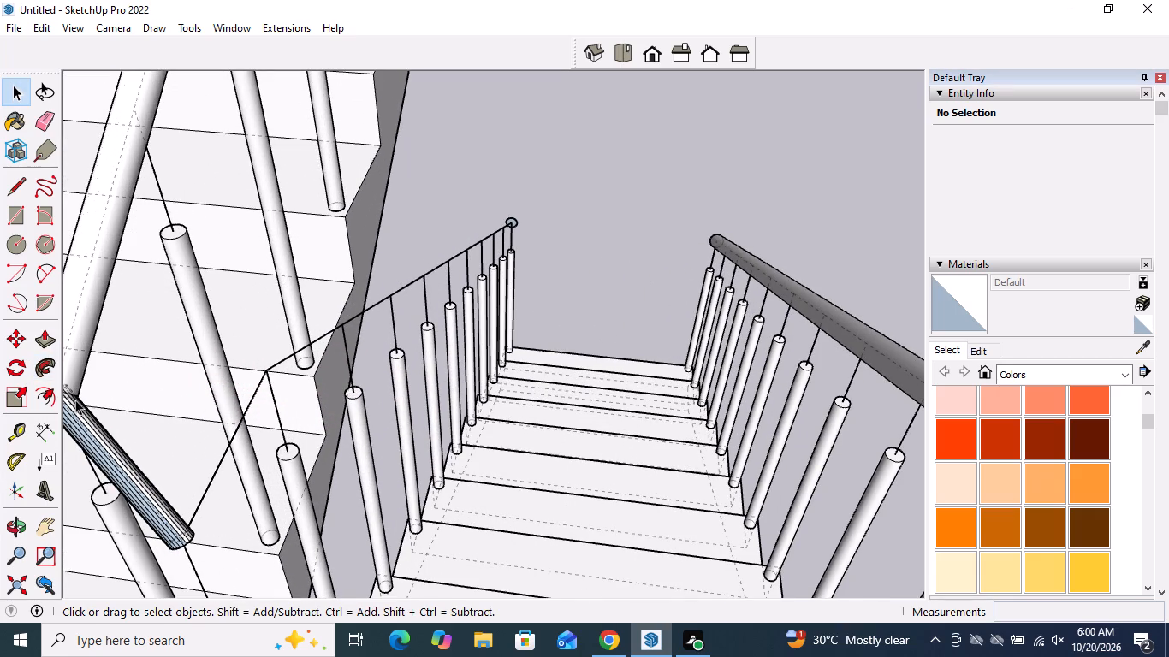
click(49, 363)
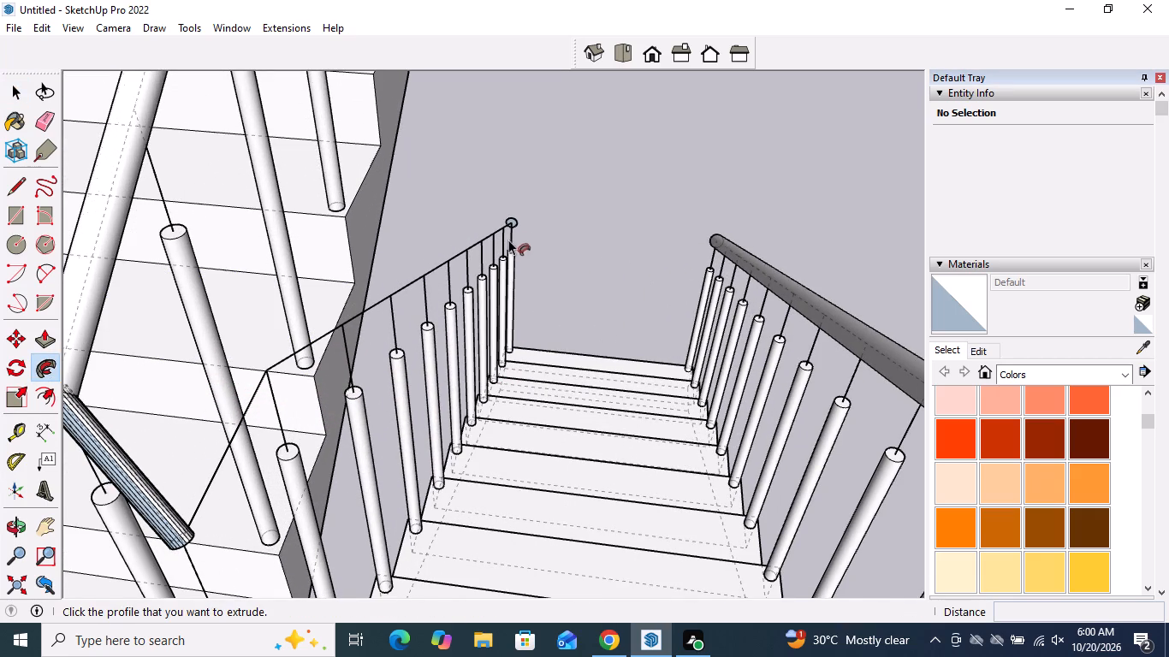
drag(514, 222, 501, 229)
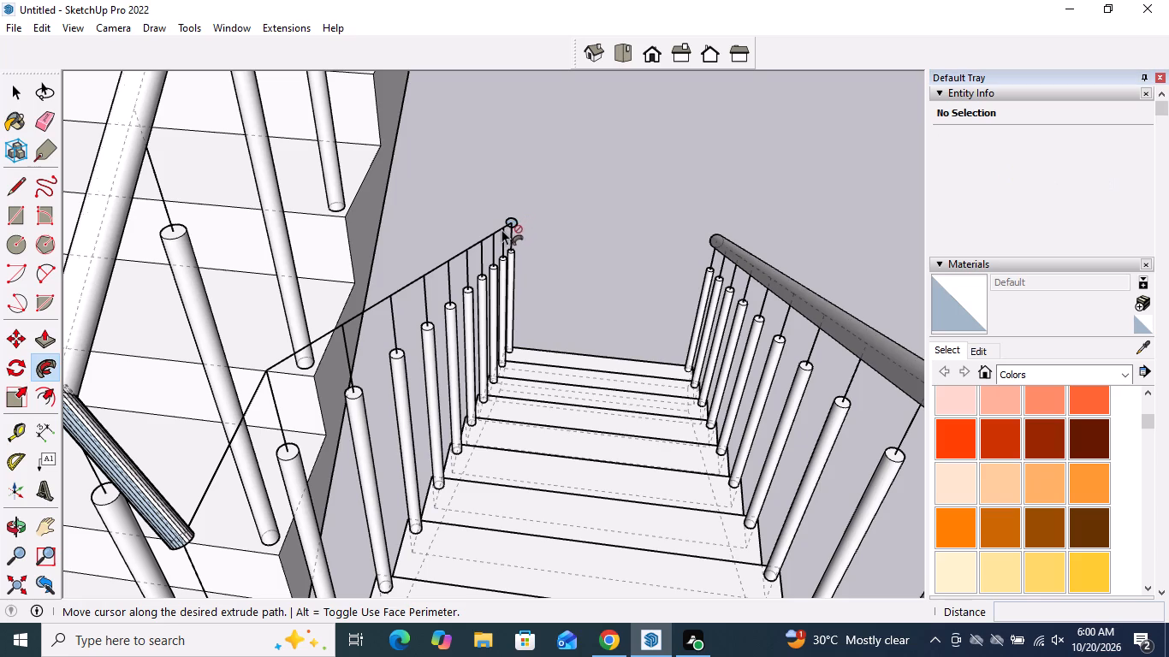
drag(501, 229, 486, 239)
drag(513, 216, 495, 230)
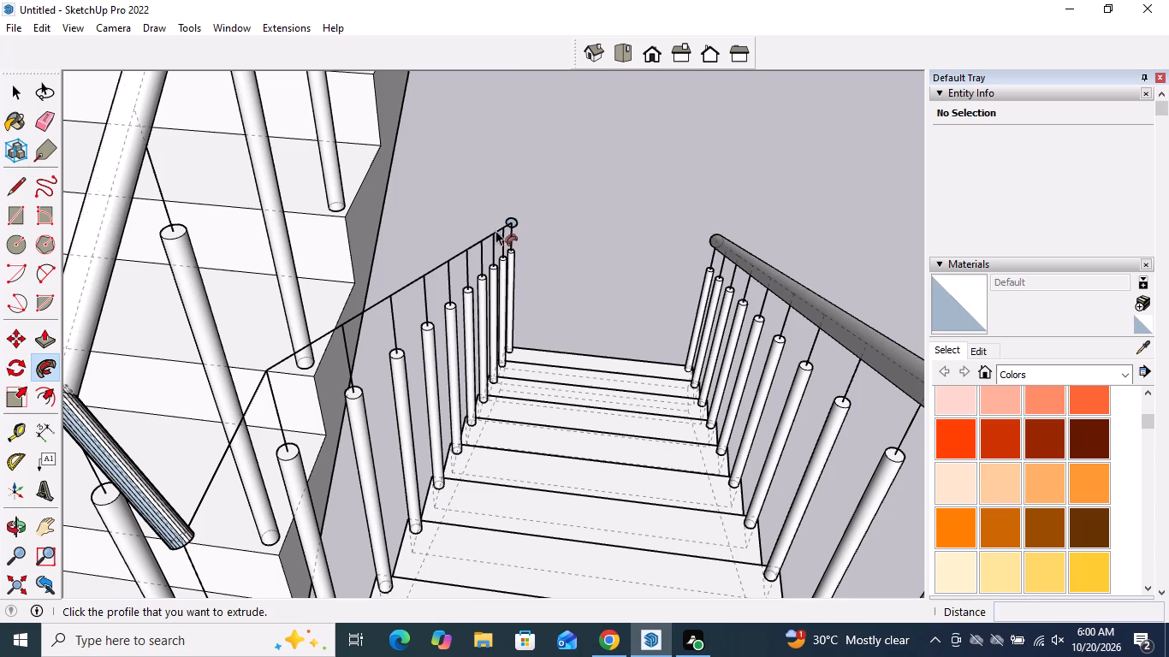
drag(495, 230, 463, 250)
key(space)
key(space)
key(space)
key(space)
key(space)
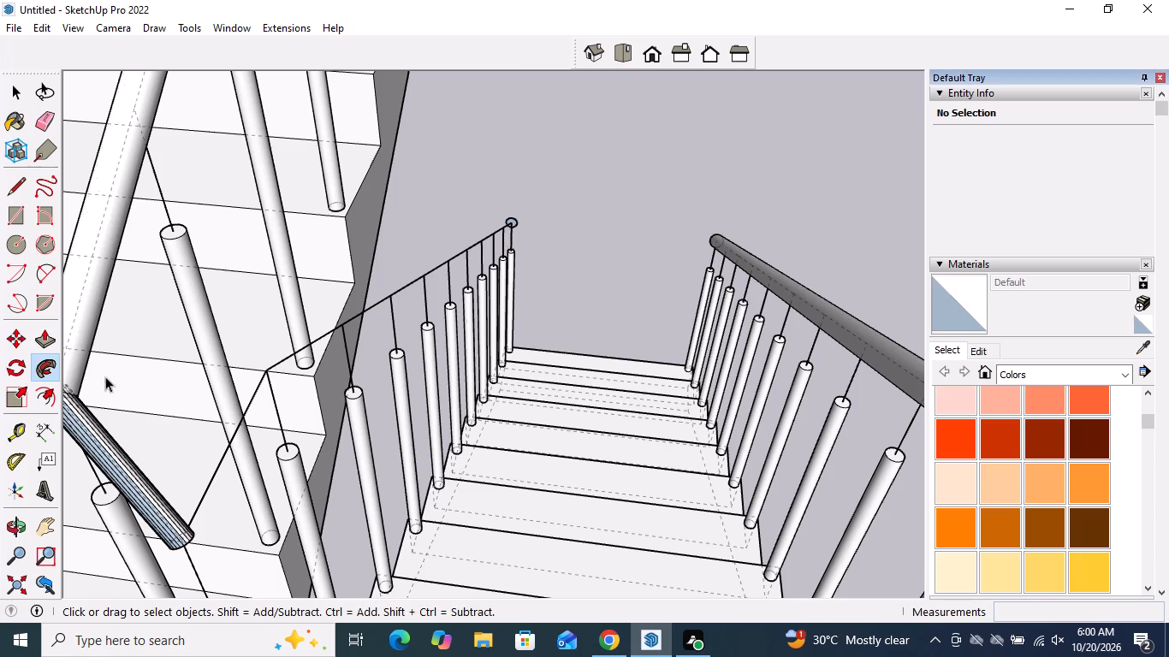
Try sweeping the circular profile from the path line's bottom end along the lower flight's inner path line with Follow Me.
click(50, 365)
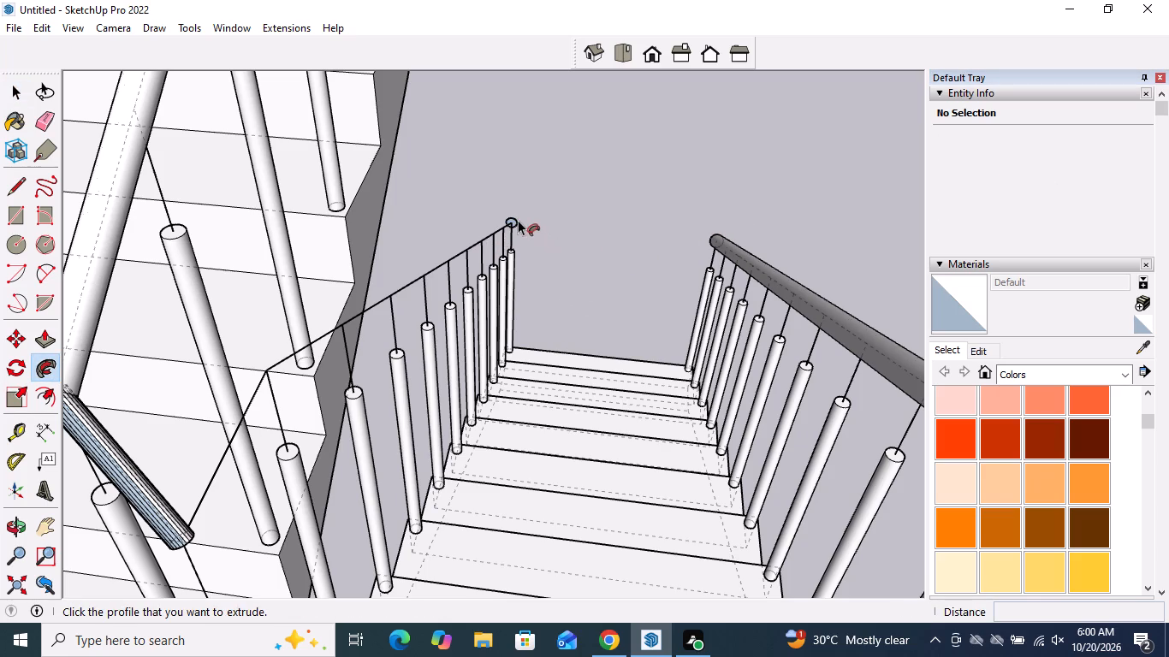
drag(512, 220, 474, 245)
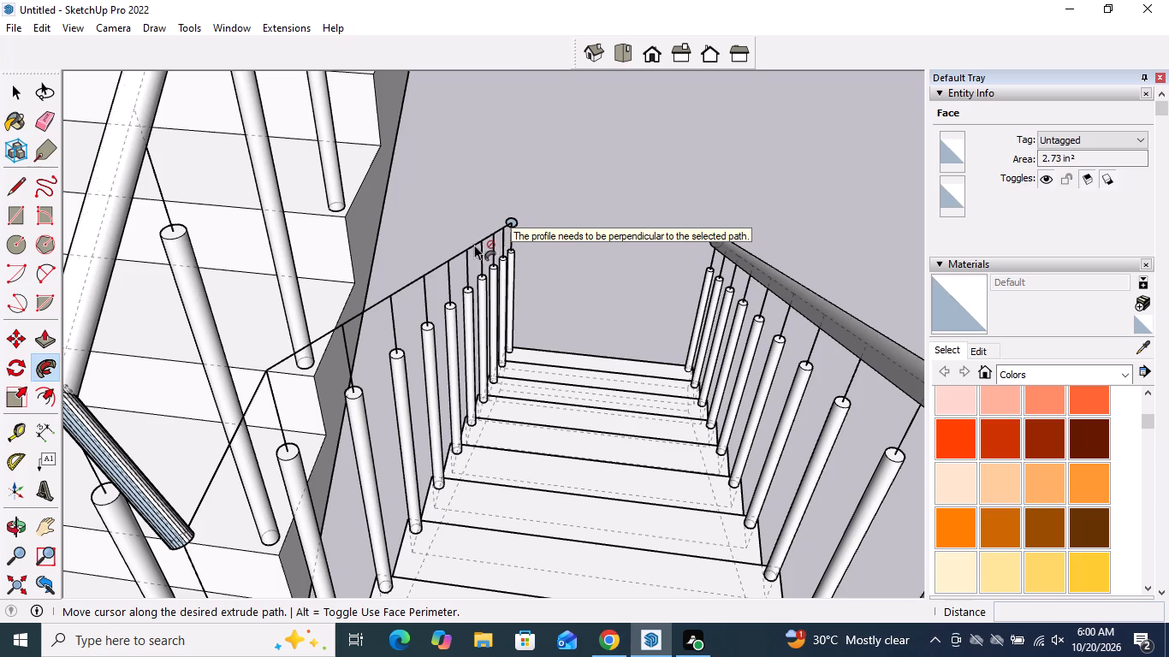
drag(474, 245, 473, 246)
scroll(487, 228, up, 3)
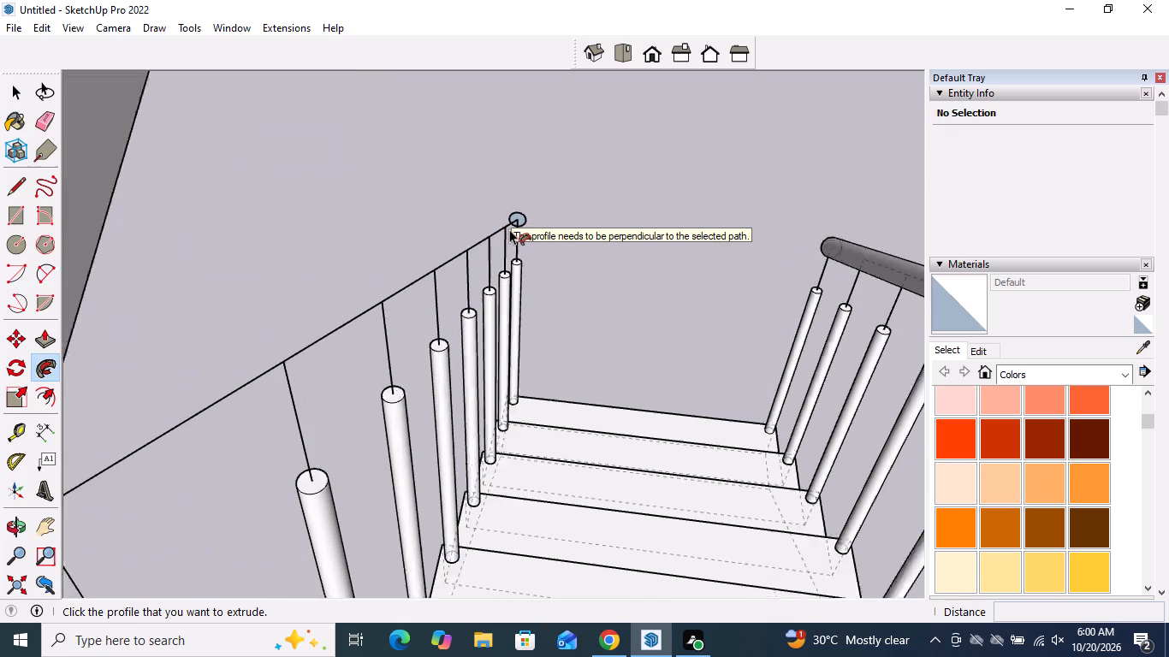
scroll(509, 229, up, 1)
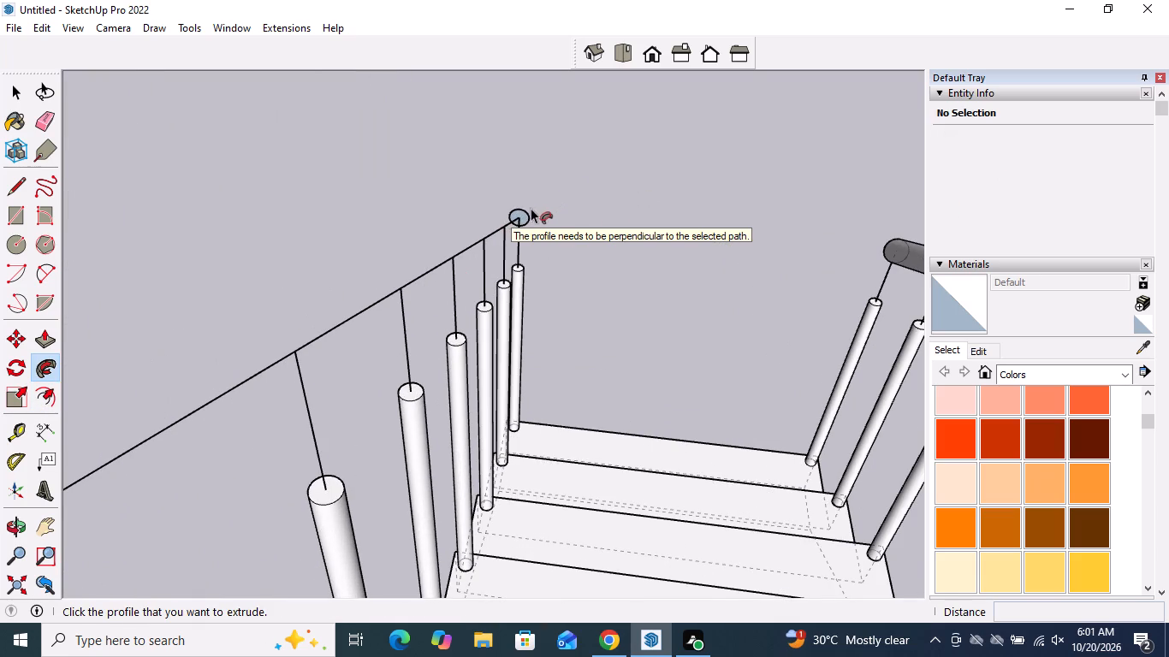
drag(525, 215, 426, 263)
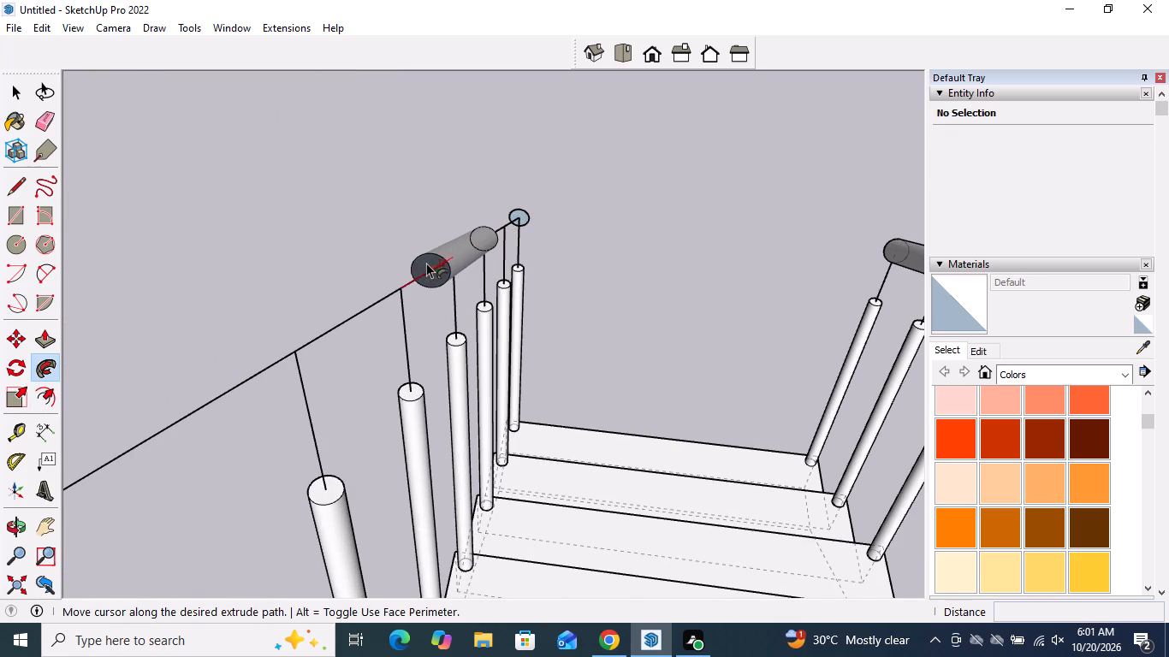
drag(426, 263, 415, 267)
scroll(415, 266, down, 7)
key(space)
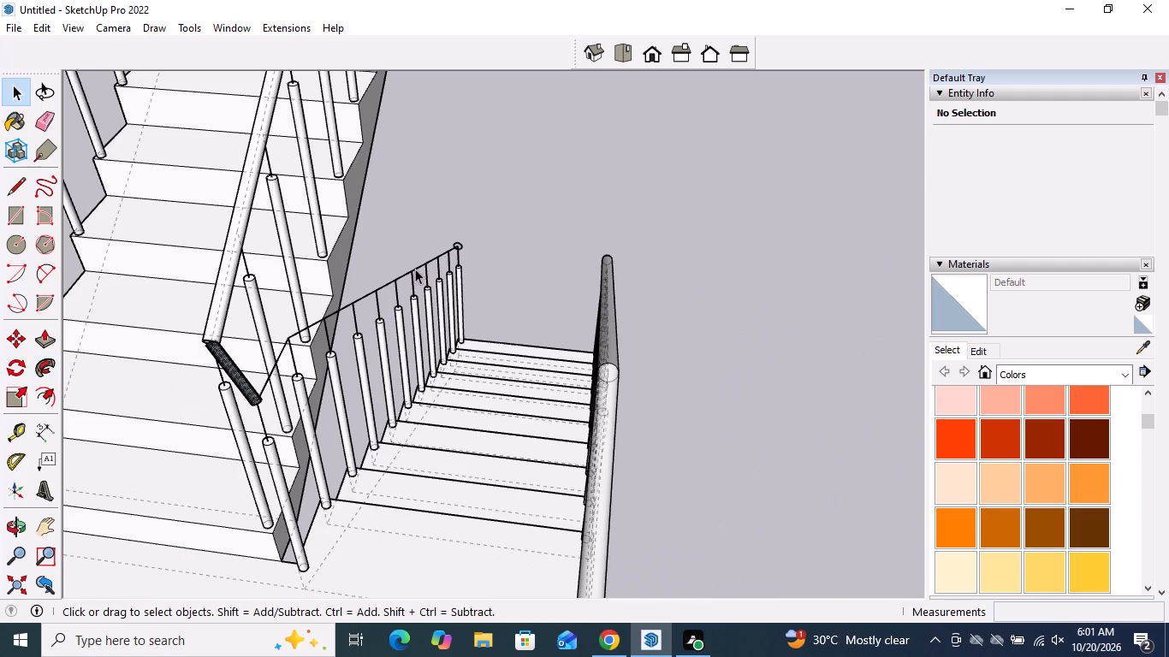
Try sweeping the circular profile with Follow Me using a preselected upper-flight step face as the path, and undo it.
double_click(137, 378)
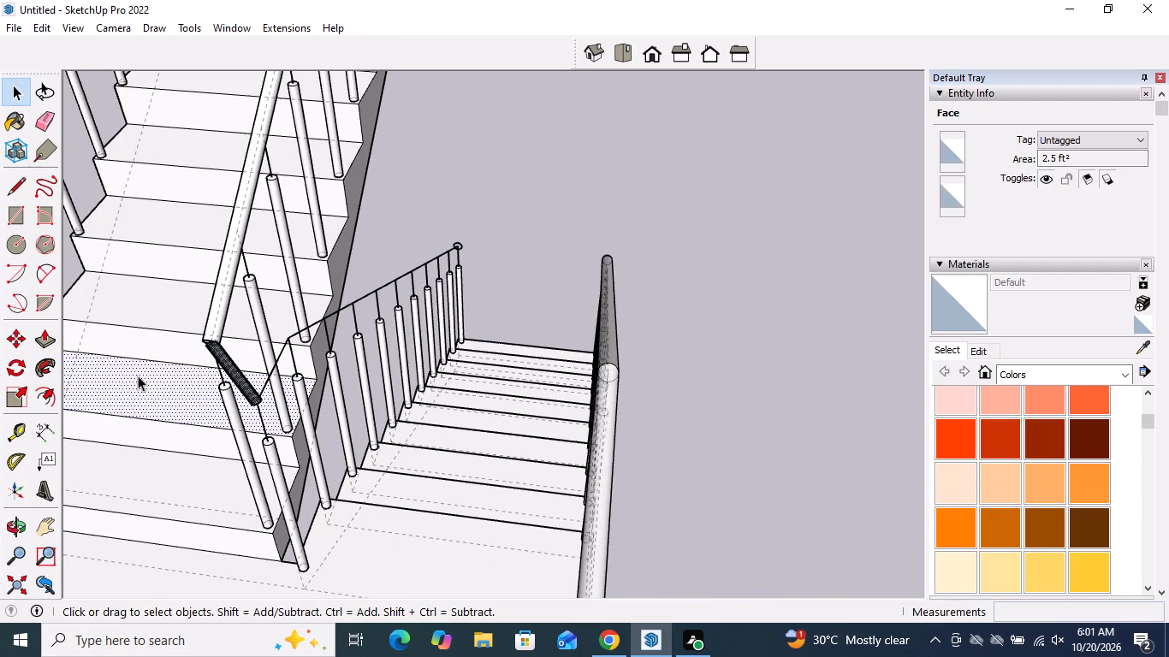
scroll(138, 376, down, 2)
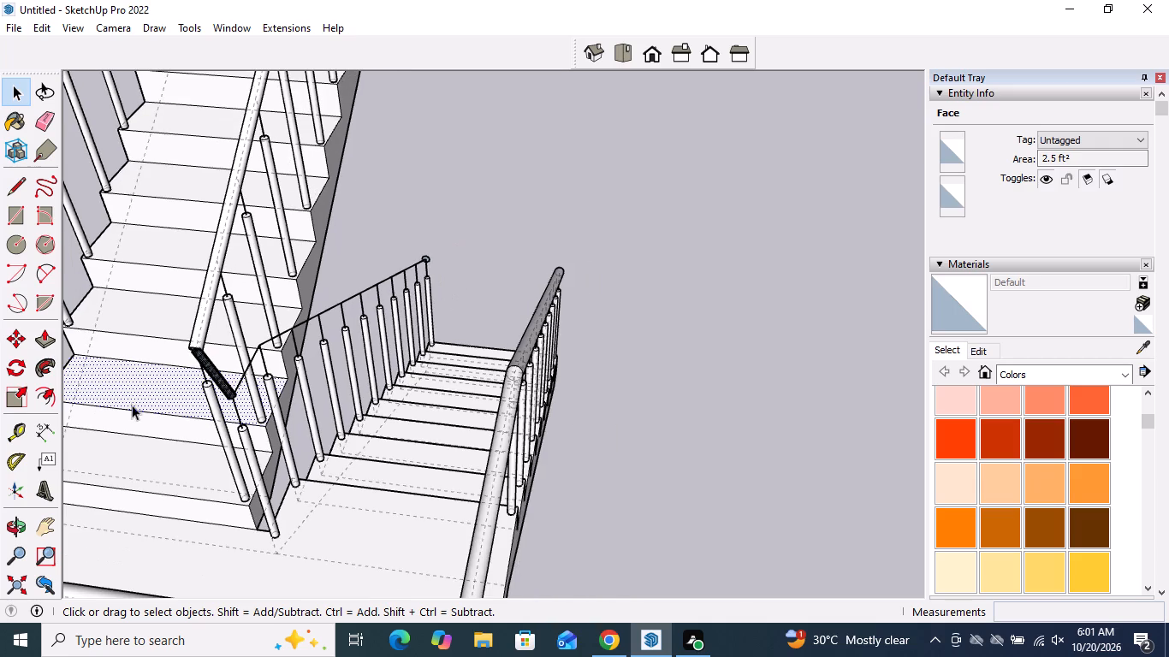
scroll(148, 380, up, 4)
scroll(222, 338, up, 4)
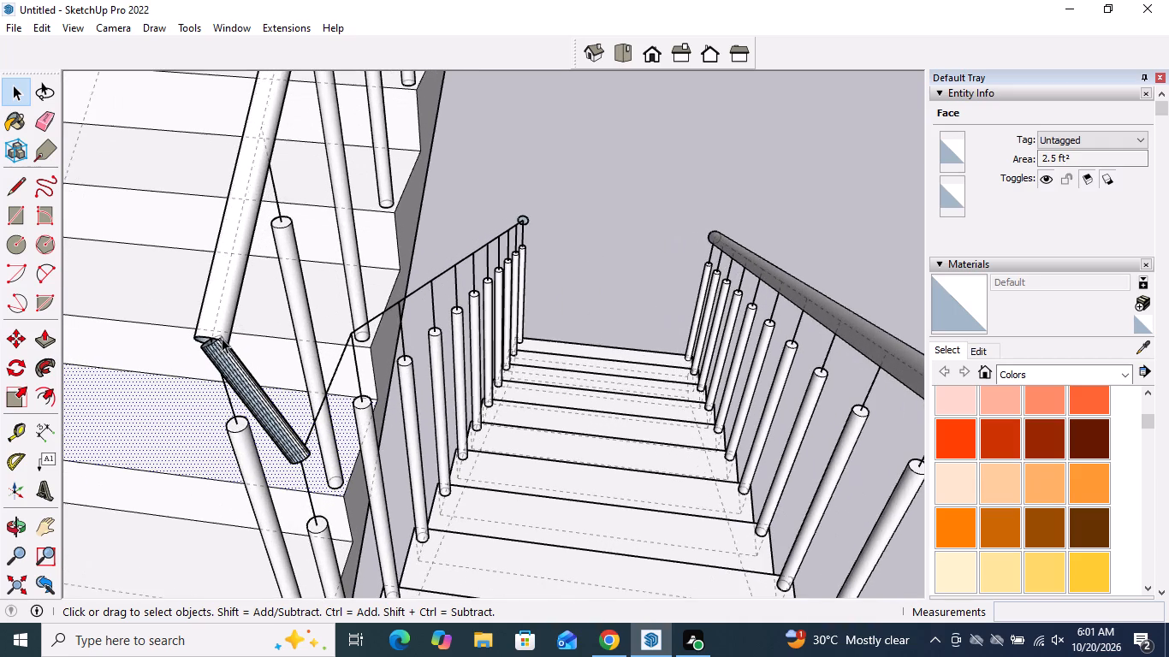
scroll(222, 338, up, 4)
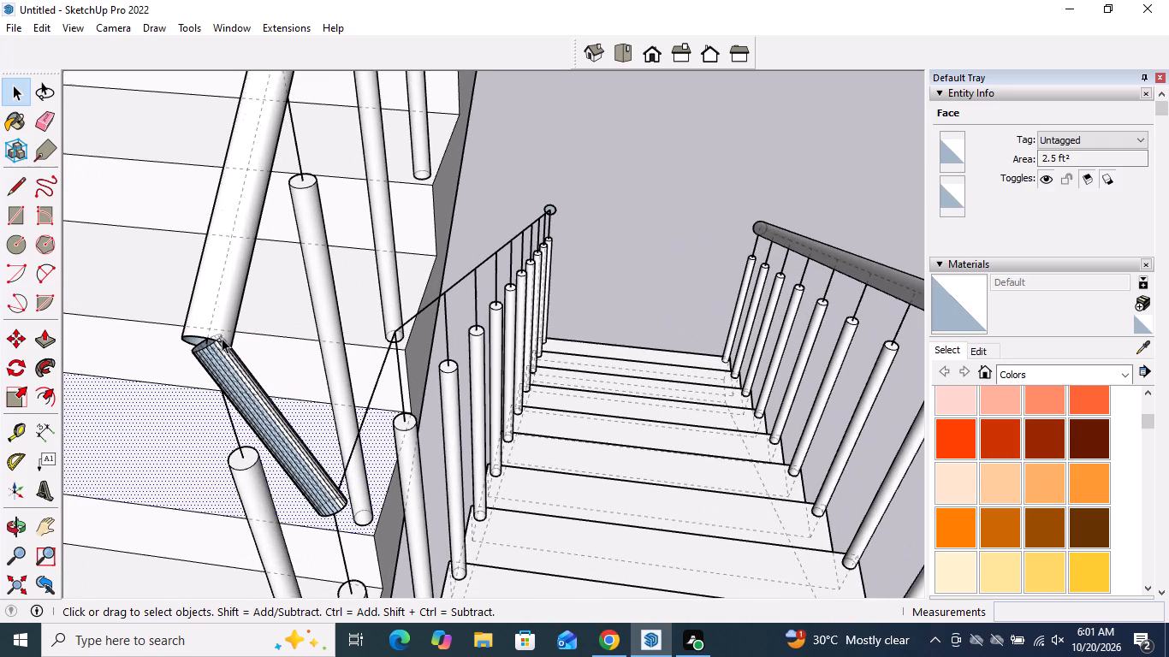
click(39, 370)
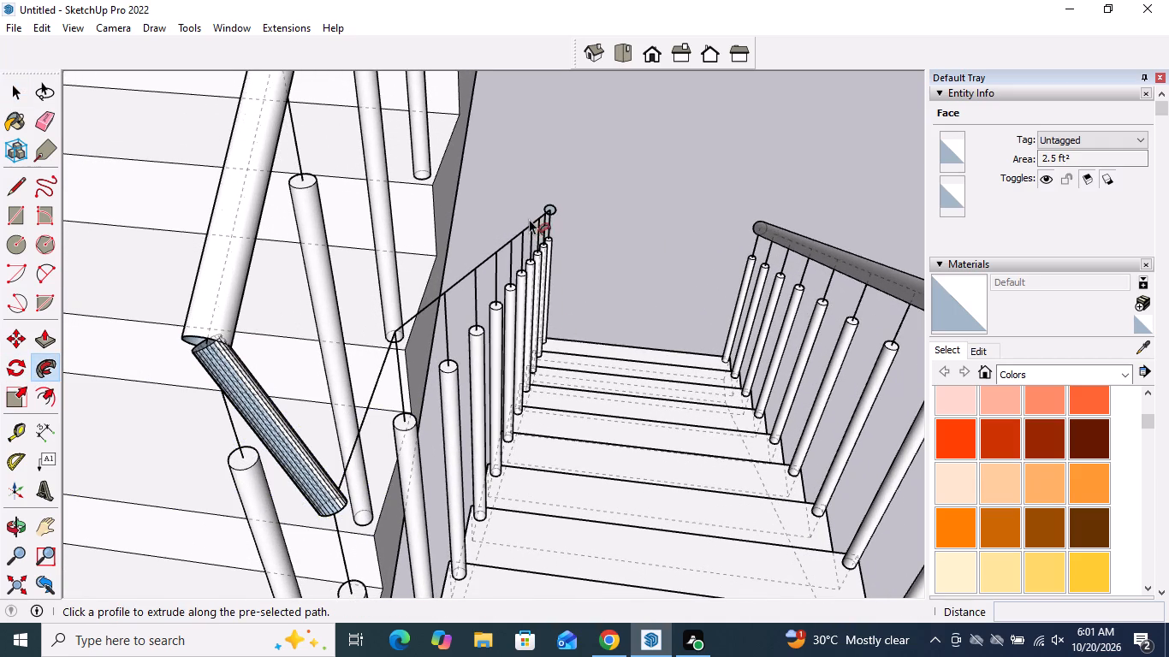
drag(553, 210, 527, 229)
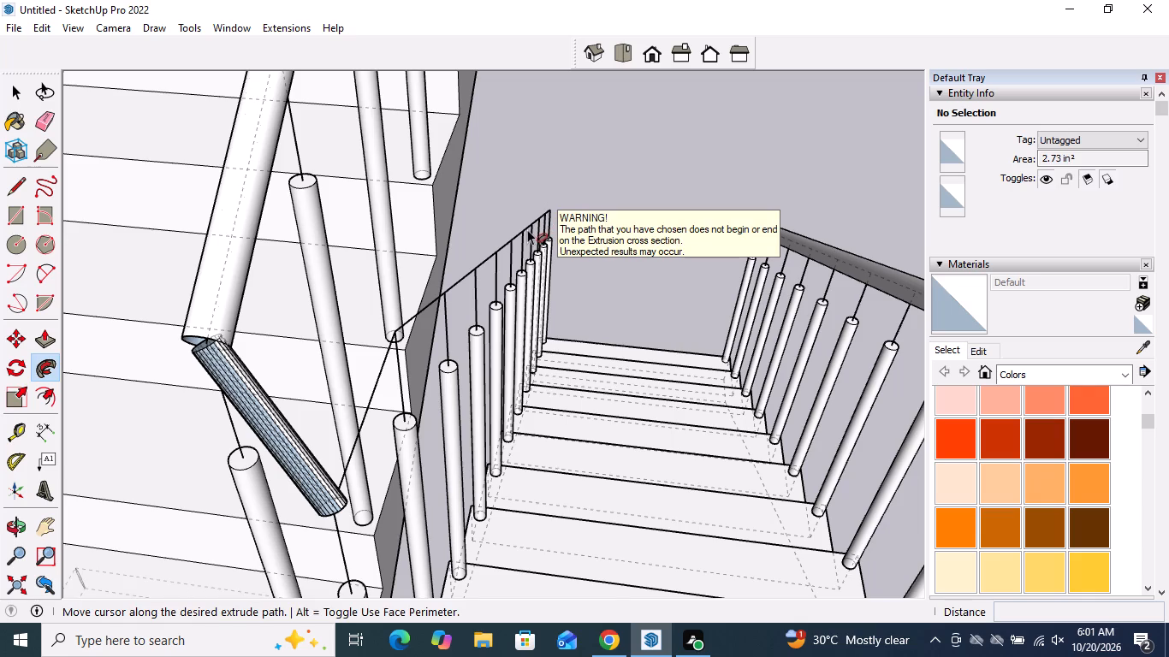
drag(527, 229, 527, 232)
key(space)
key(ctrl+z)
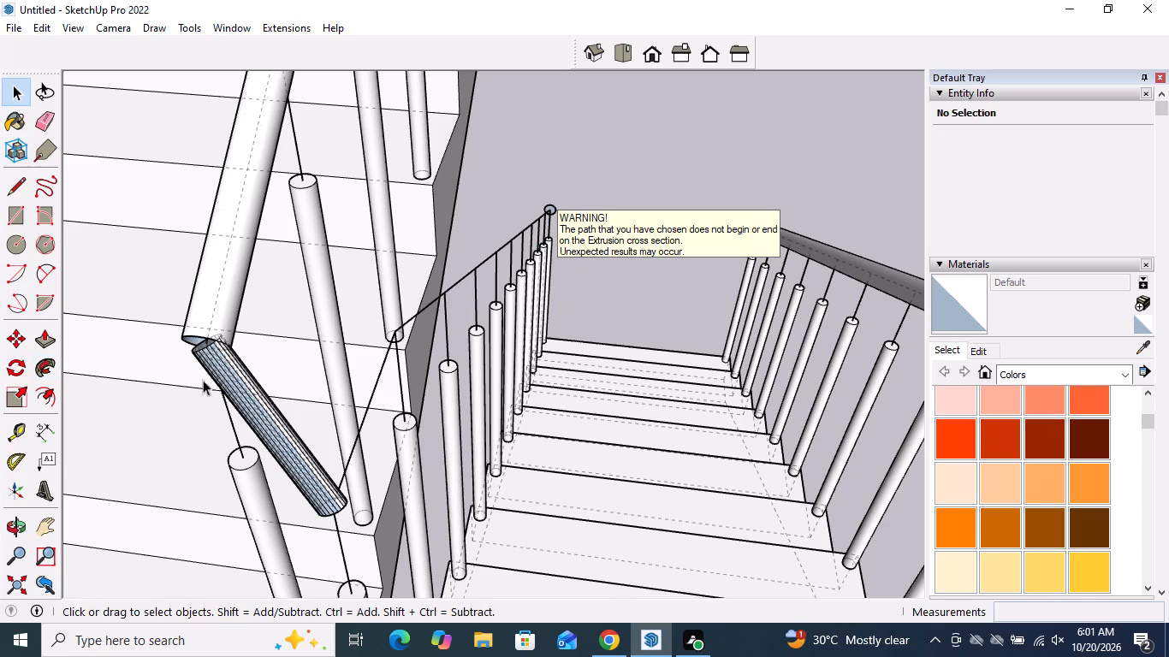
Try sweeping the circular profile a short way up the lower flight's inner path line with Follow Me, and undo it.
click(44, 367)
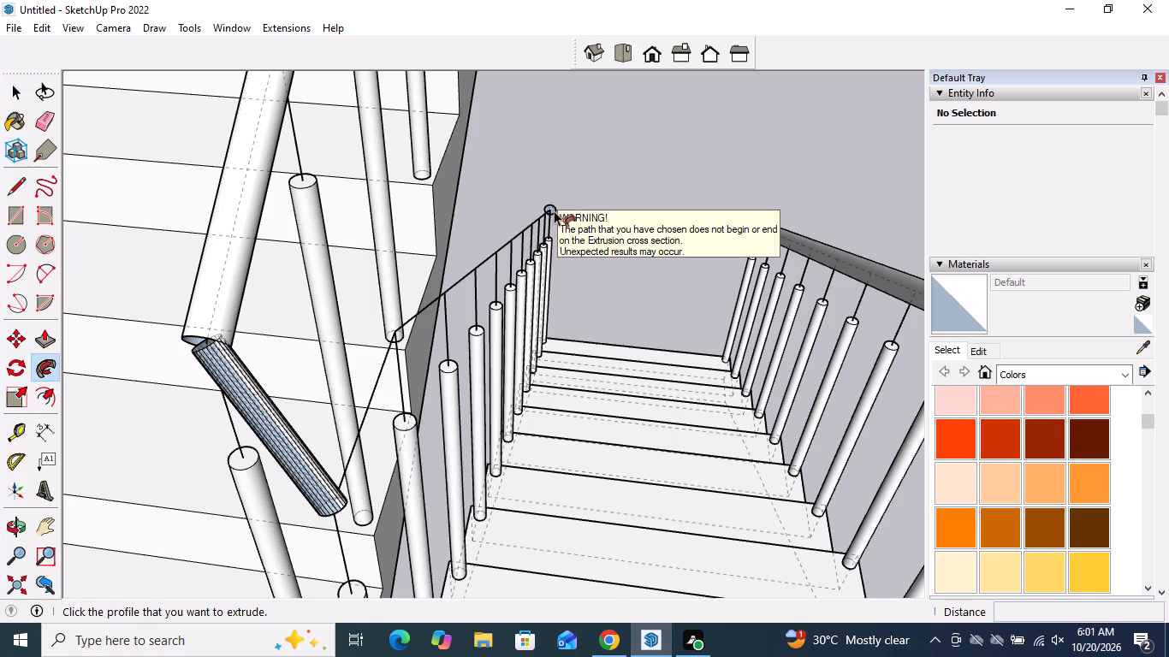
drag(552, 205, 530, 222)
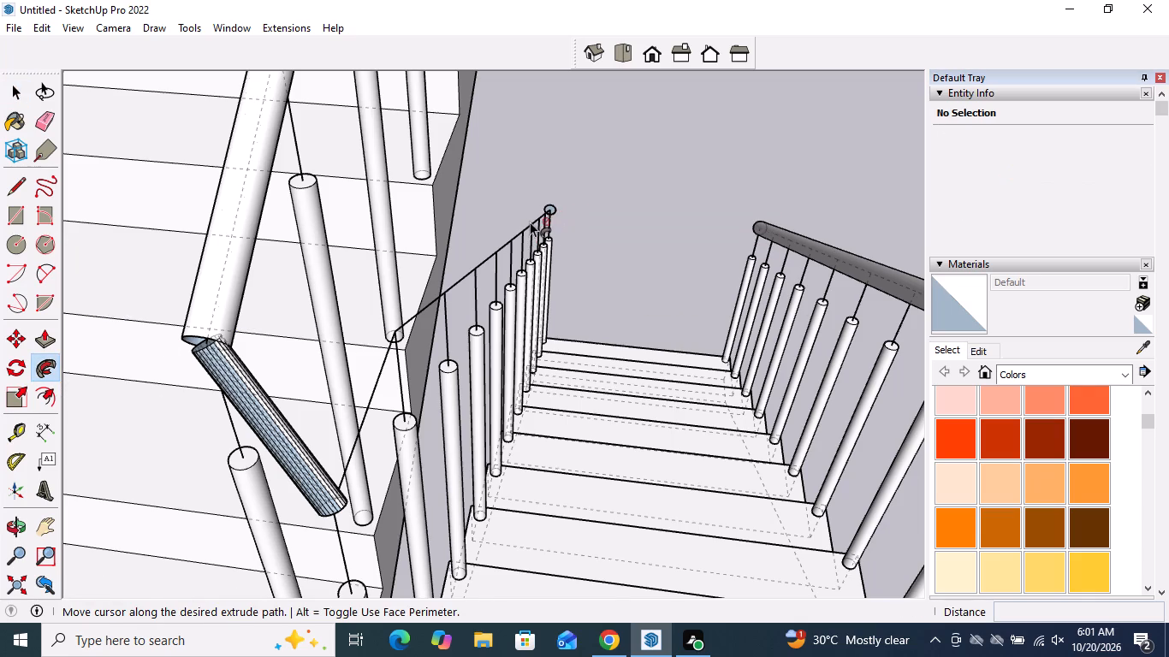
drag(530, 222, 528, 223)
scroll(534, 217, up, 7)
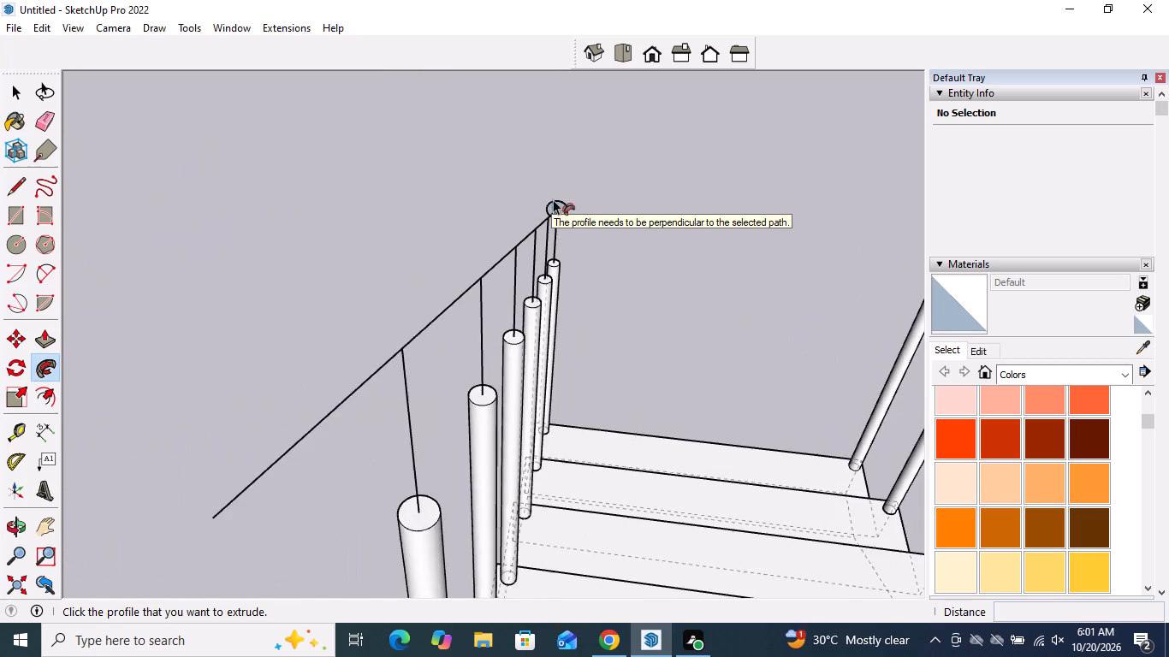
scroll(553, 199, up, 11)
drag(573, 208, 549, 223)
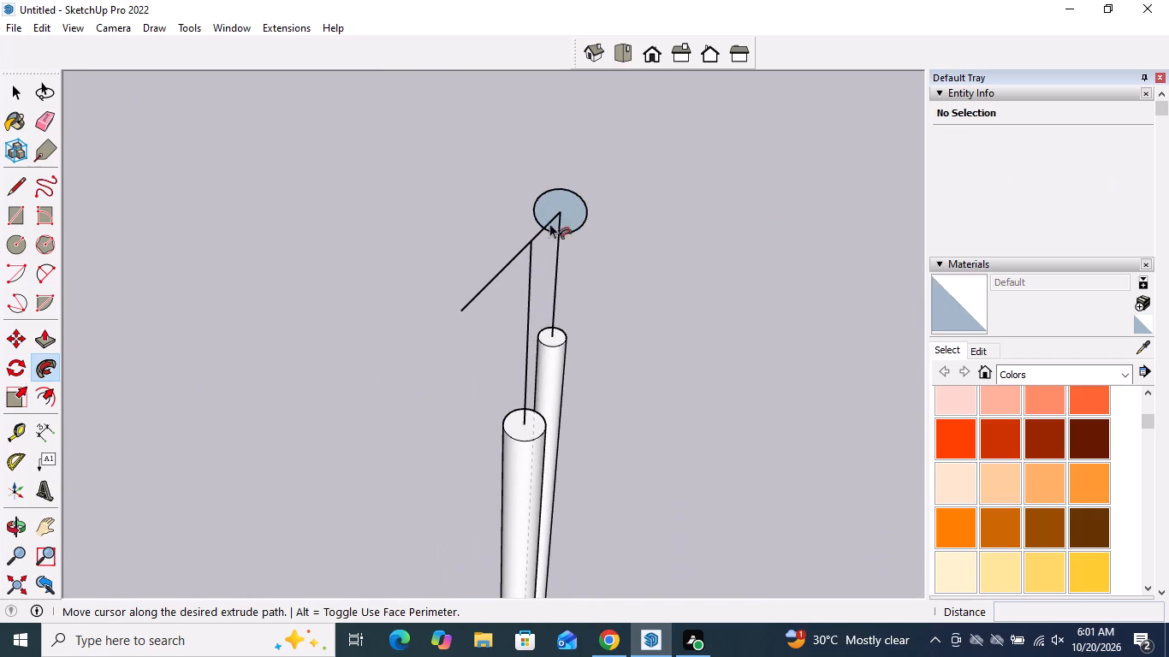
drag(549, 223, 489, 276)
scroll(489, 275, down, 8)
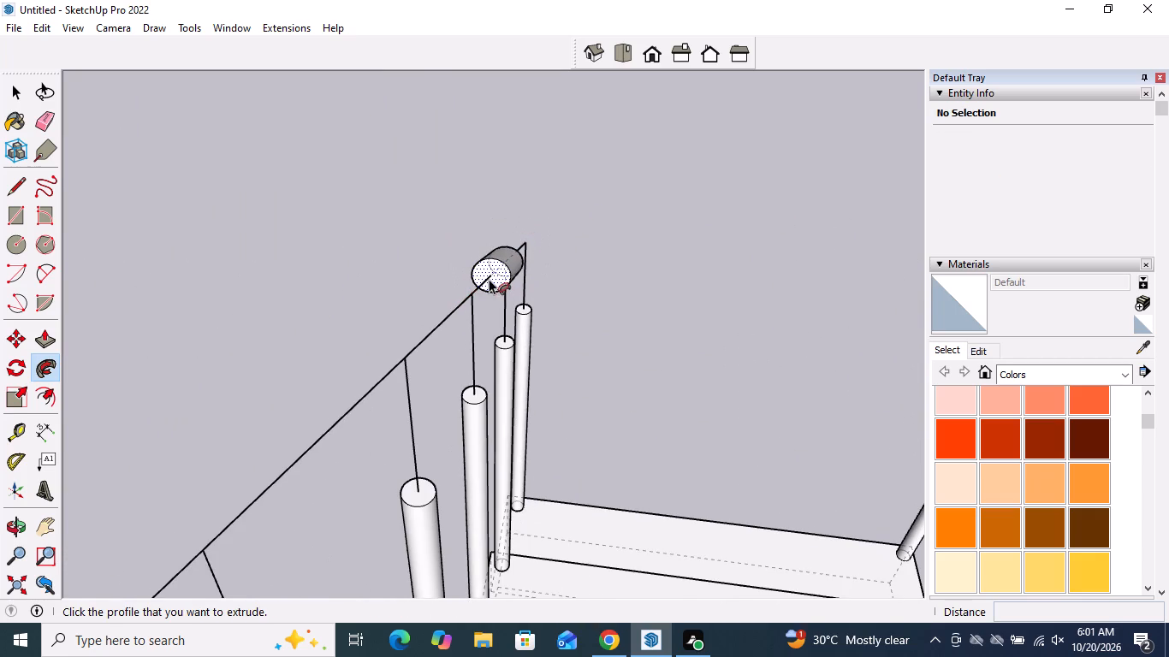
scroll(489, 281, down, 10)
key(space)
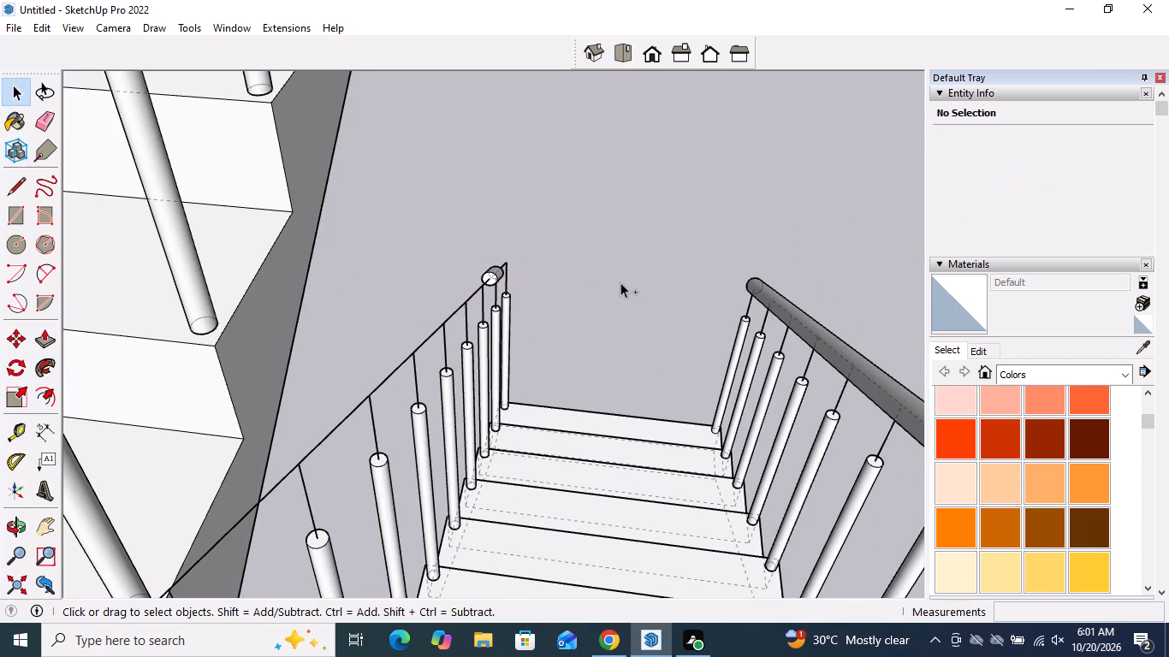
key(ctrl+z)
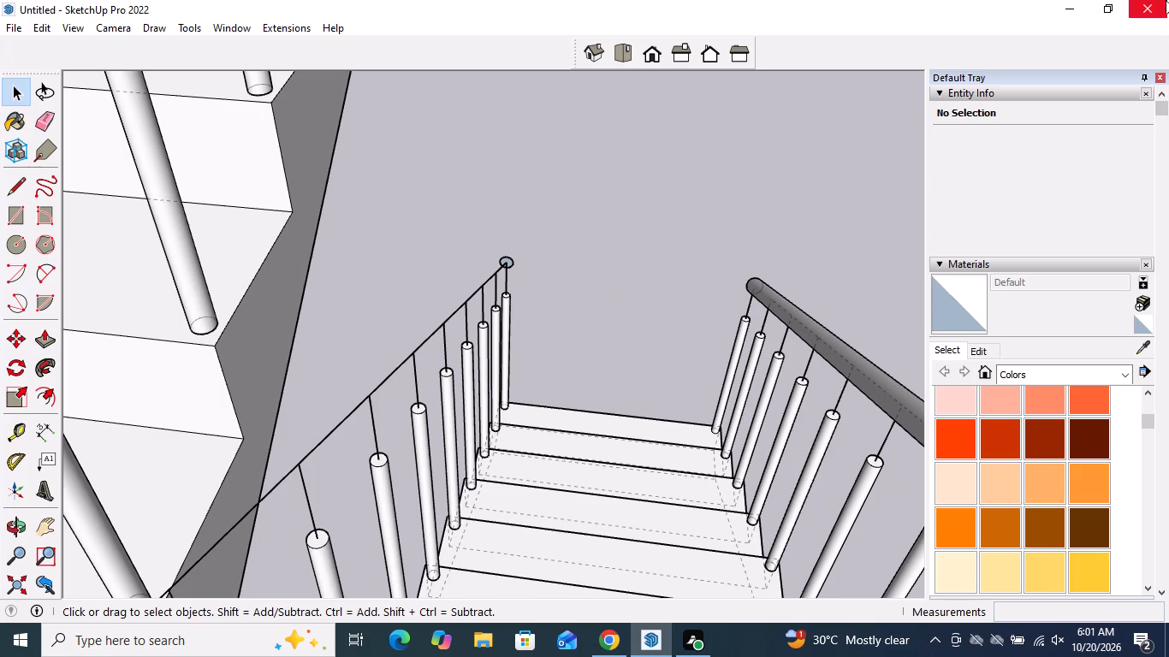
Erase the short vertical edge joining the lower flight's bottommost inner baluster to the circular profile.
scroll(636, 293, down, 5)
middle_drag(628, 252, 597, 148)
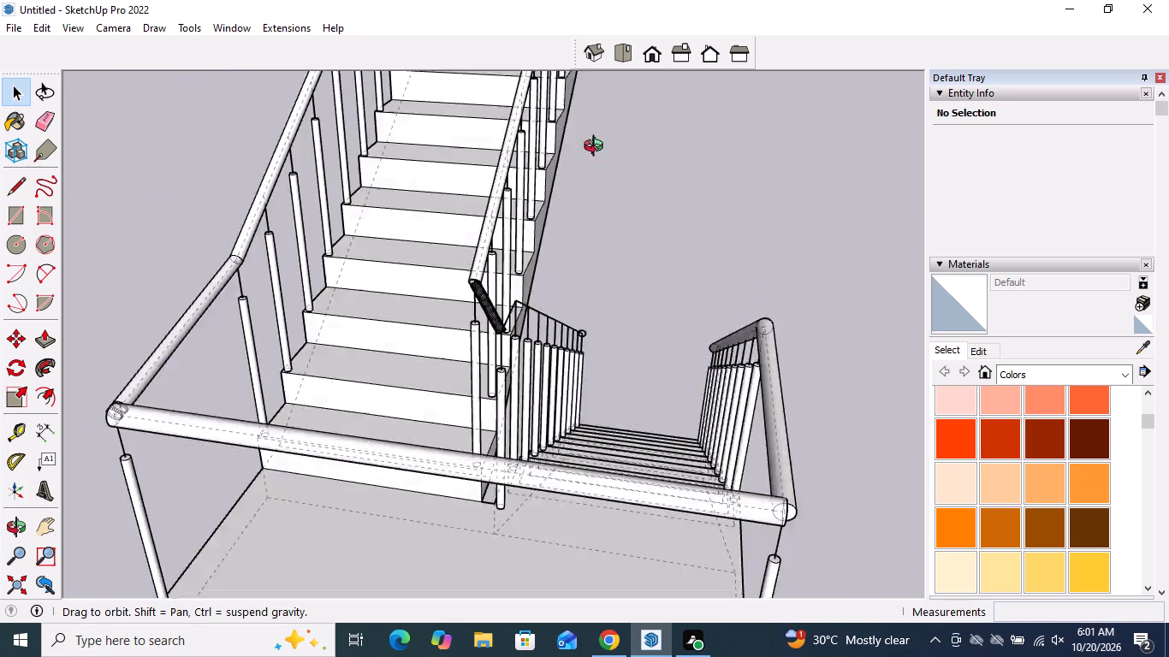
middle_drag(597, 148, 425, 97)
scroll(460, 310, down, 3)
middle_drag(472, 278, 539, 500)
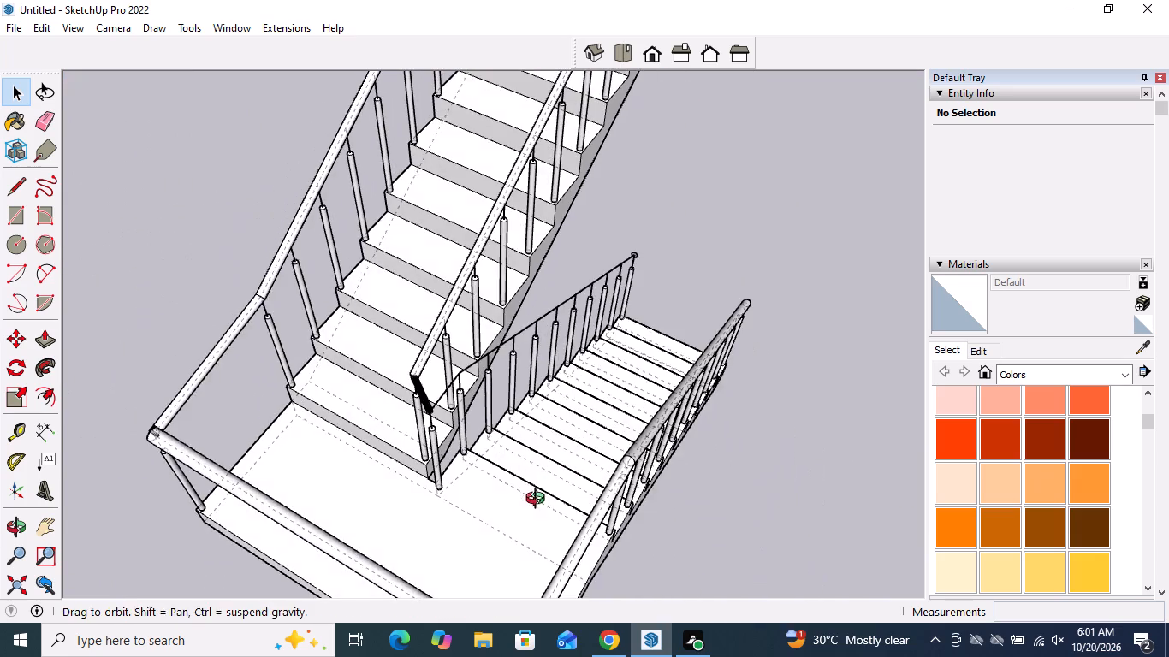
middle_drag(539, 500, 543, 496)
scroll(626, 305, up, 4)
scroll(630, 217, up, 15)
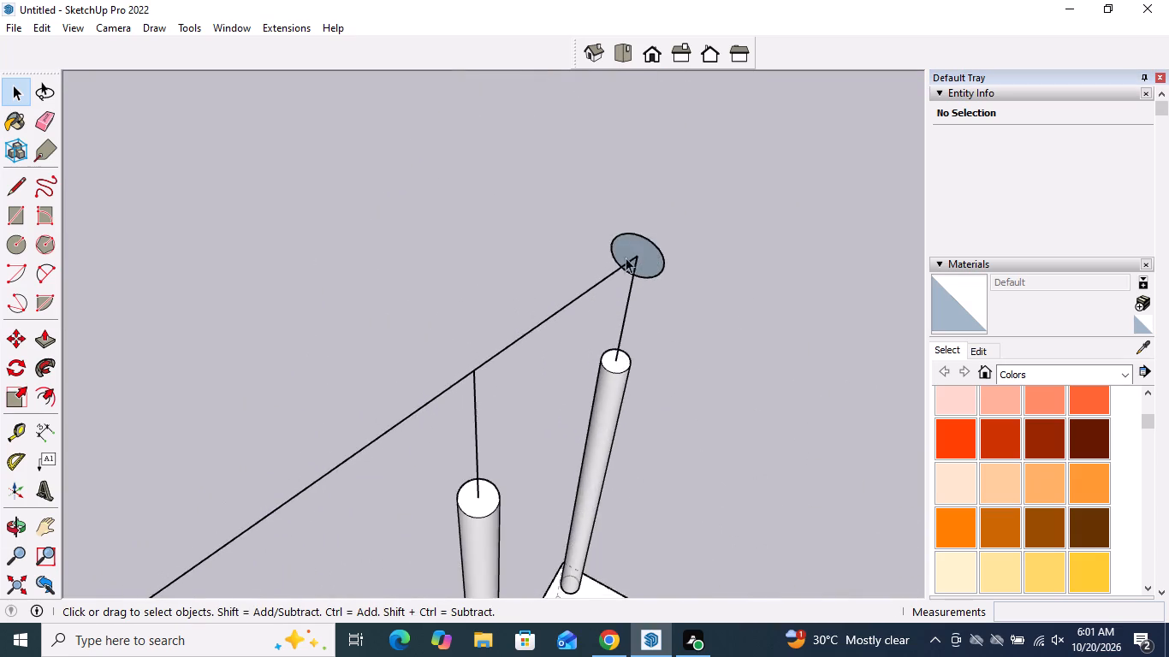
middle_drag(618, 266, 264, 97)
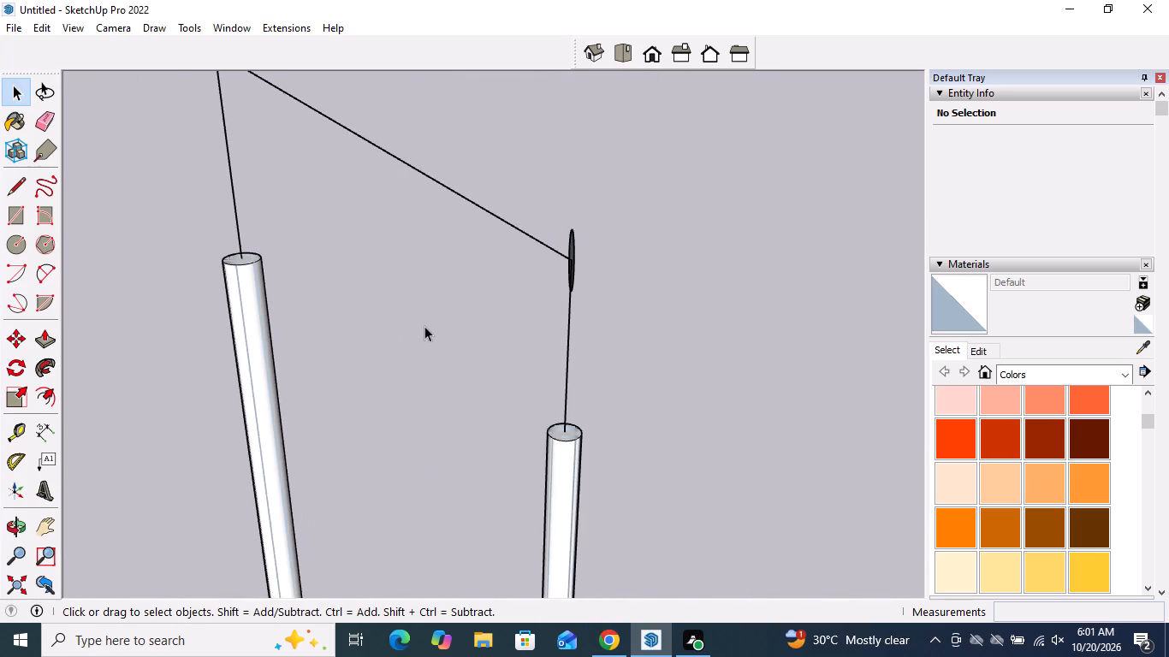
scroll(443, 326, up, 3)
scroll(535, 346, down, 3)
middle_drag(535, 346, 543, 348)
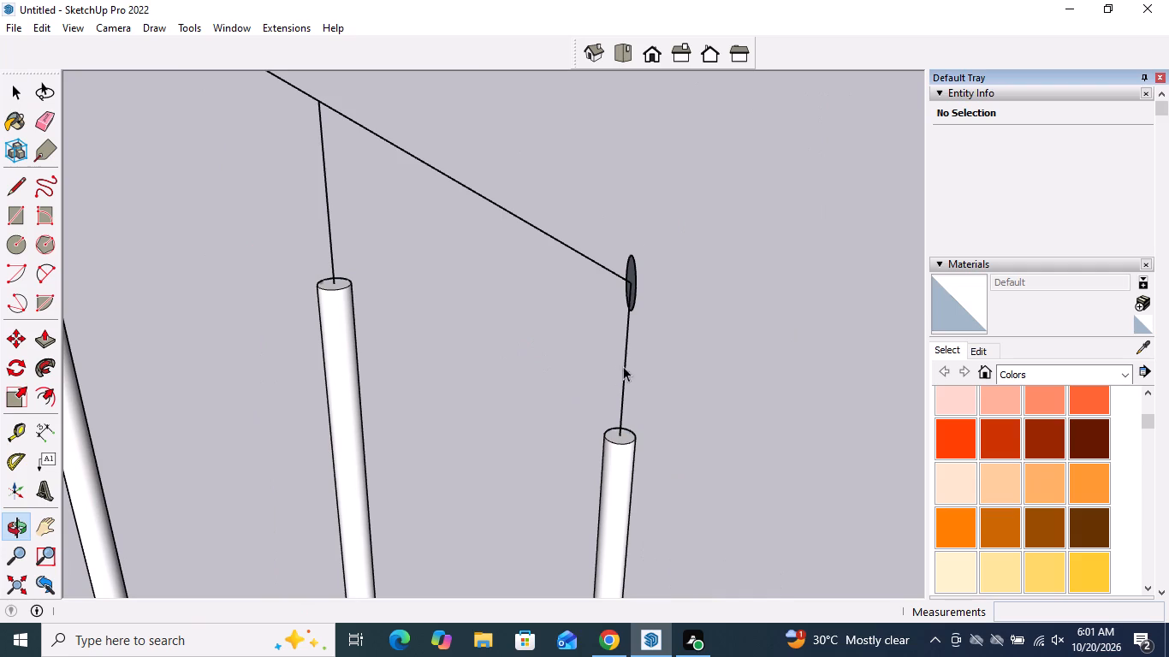
drag(637, 365, 593, 344)
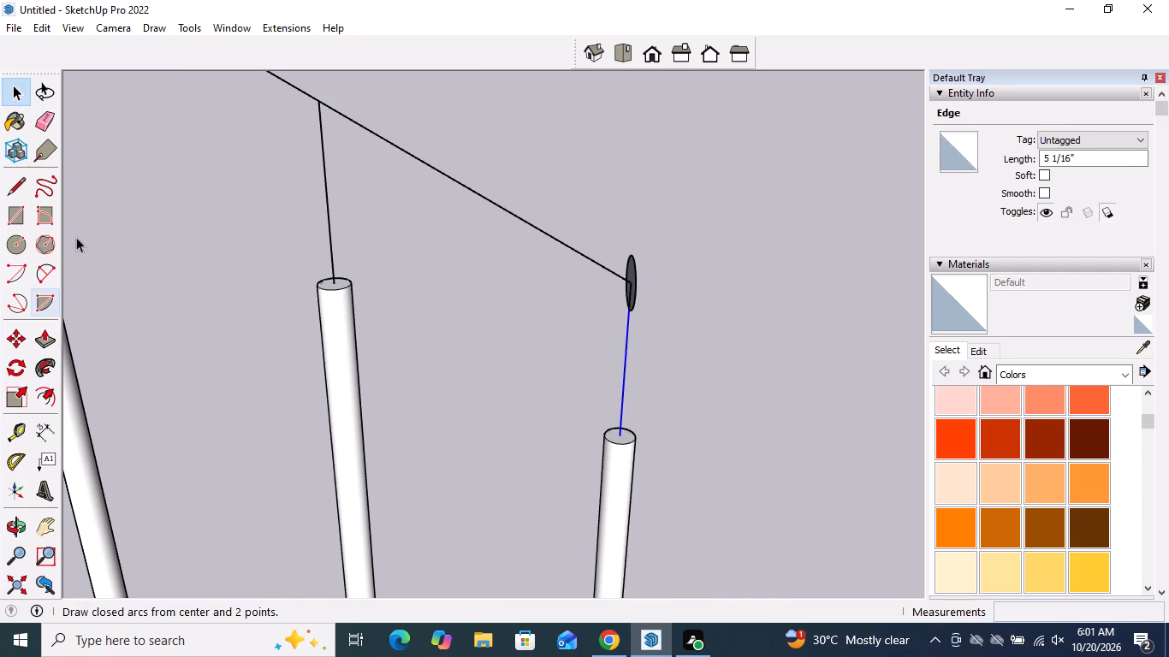
click(47, 119)
drag(679, 384, 608, 353)
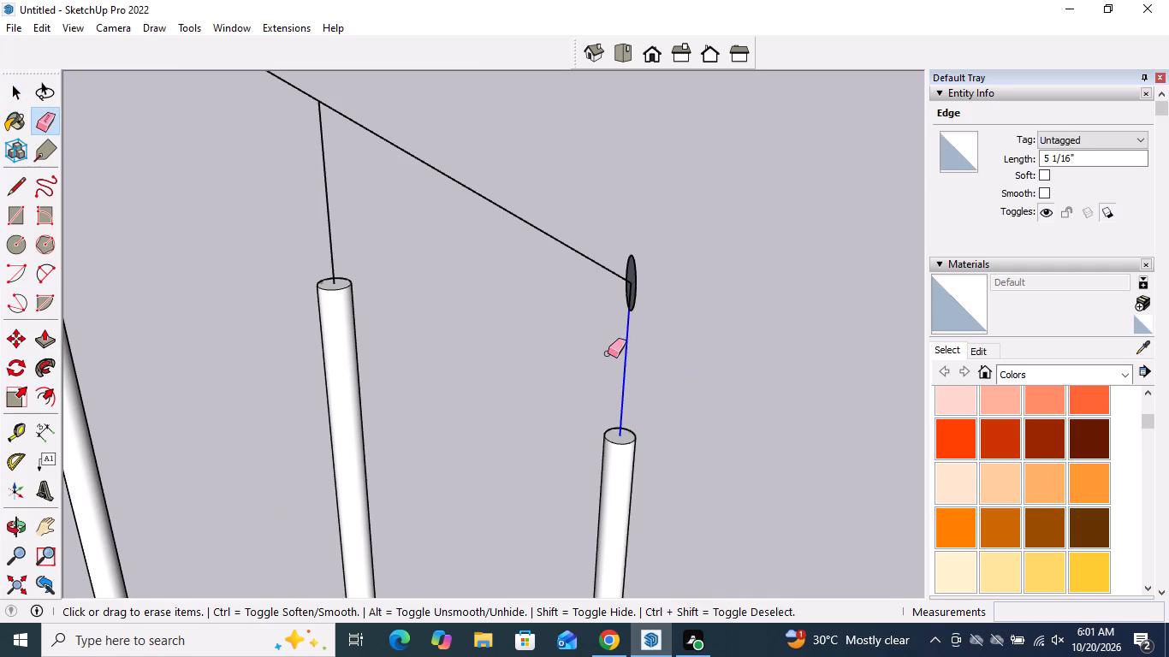
drag(608, 353, 607, 353)
key(space)
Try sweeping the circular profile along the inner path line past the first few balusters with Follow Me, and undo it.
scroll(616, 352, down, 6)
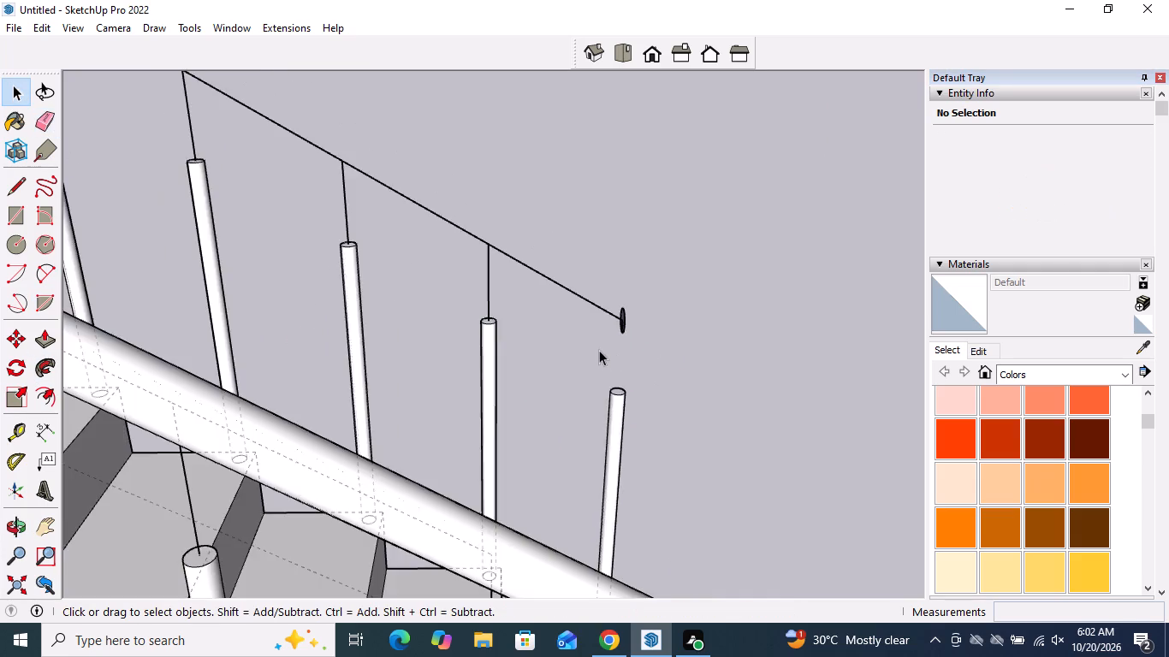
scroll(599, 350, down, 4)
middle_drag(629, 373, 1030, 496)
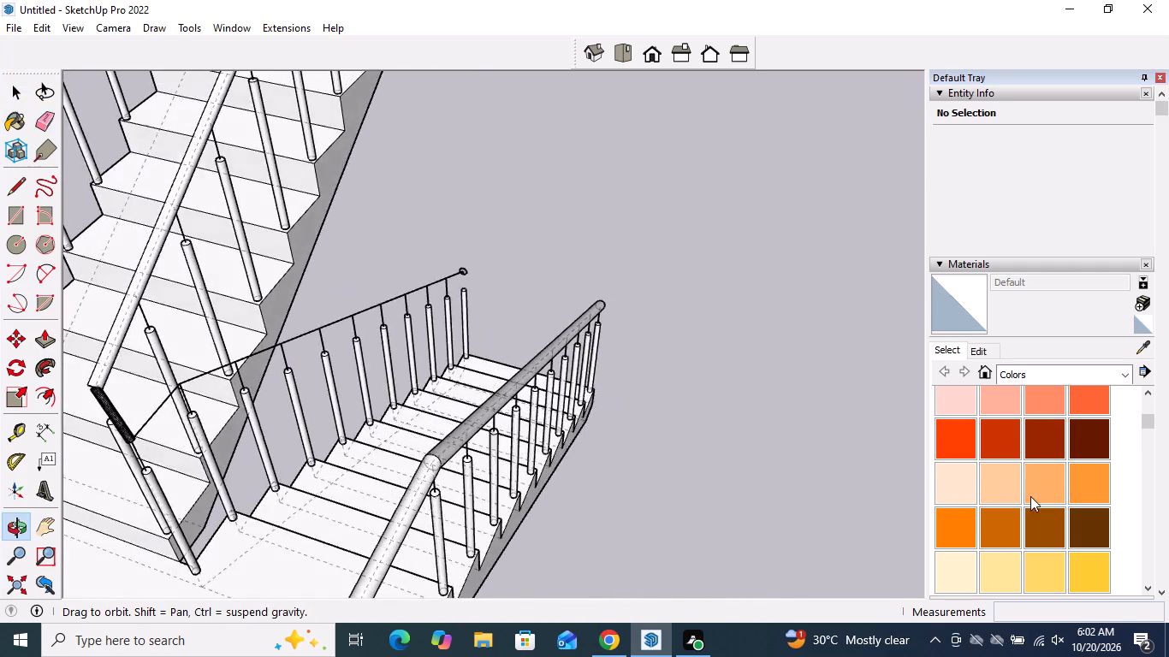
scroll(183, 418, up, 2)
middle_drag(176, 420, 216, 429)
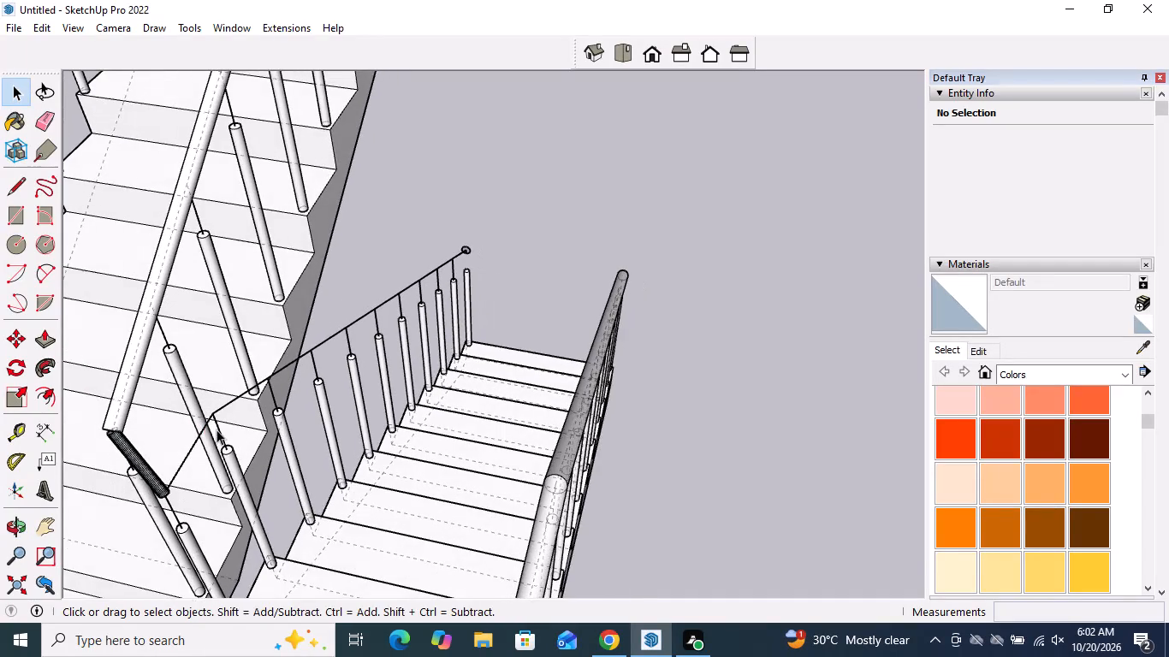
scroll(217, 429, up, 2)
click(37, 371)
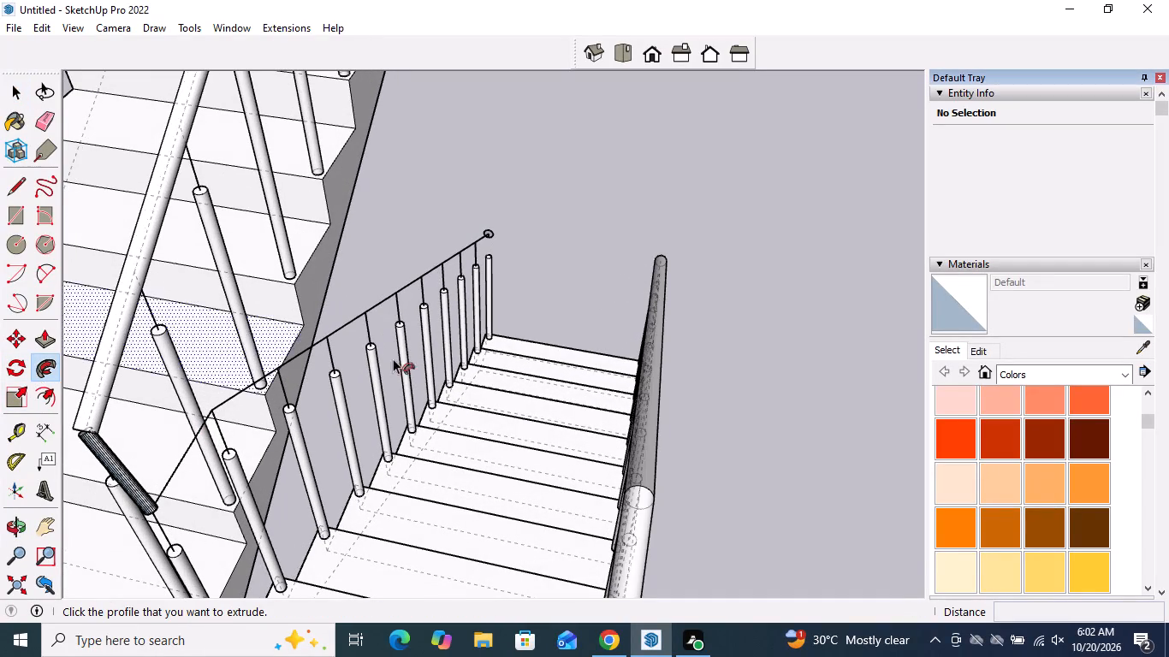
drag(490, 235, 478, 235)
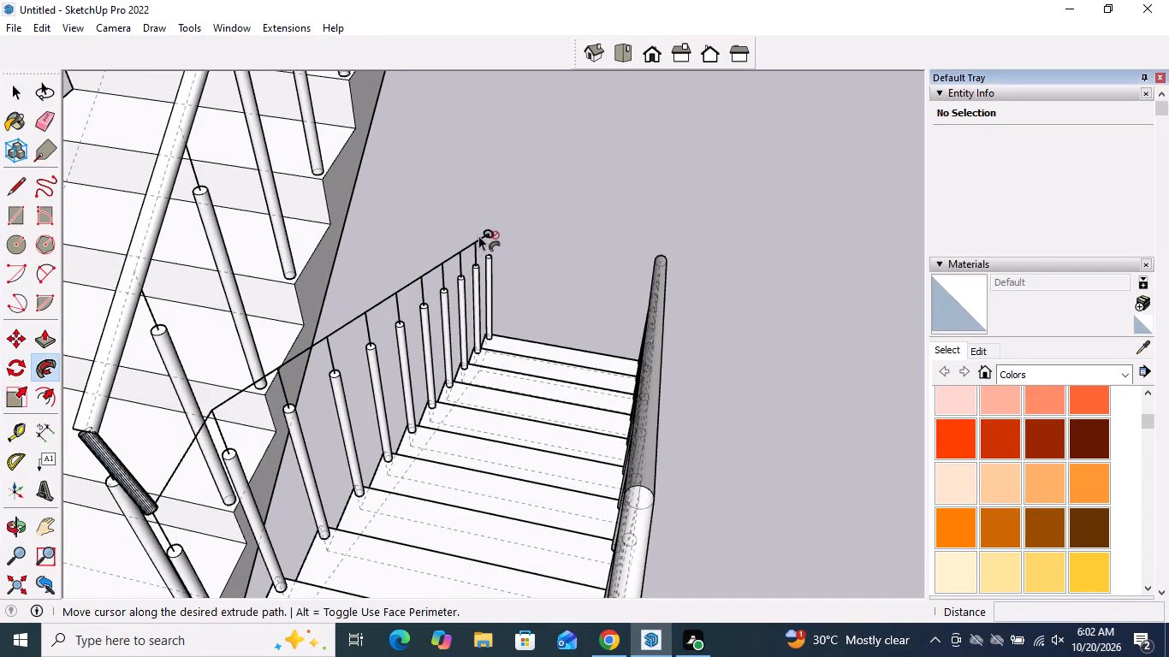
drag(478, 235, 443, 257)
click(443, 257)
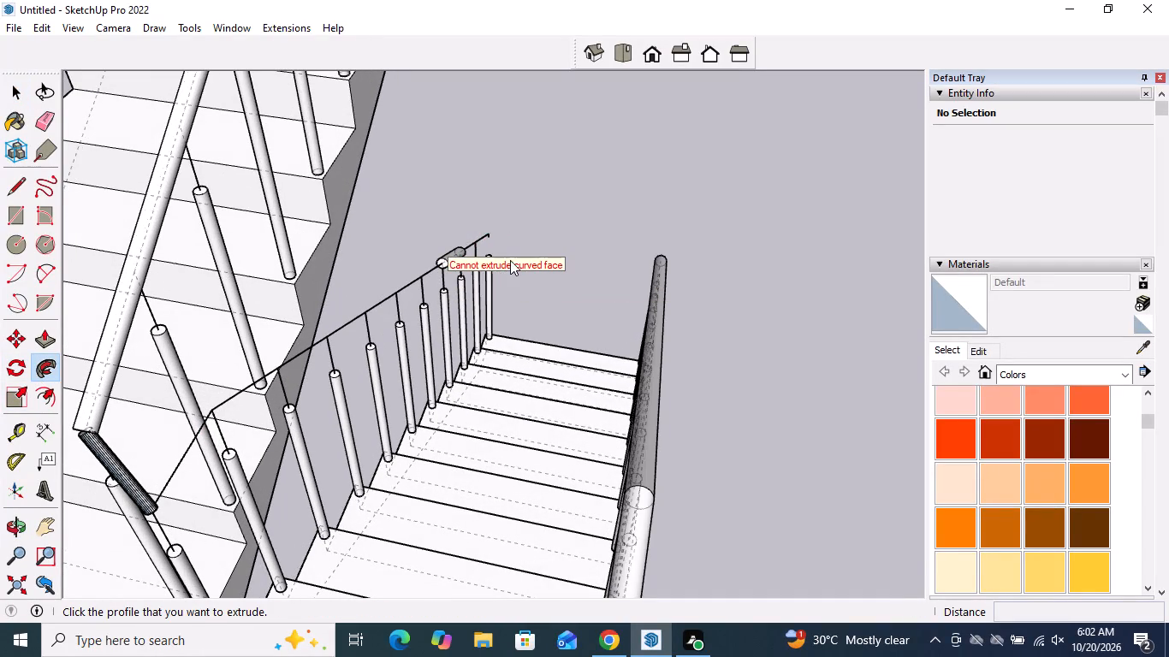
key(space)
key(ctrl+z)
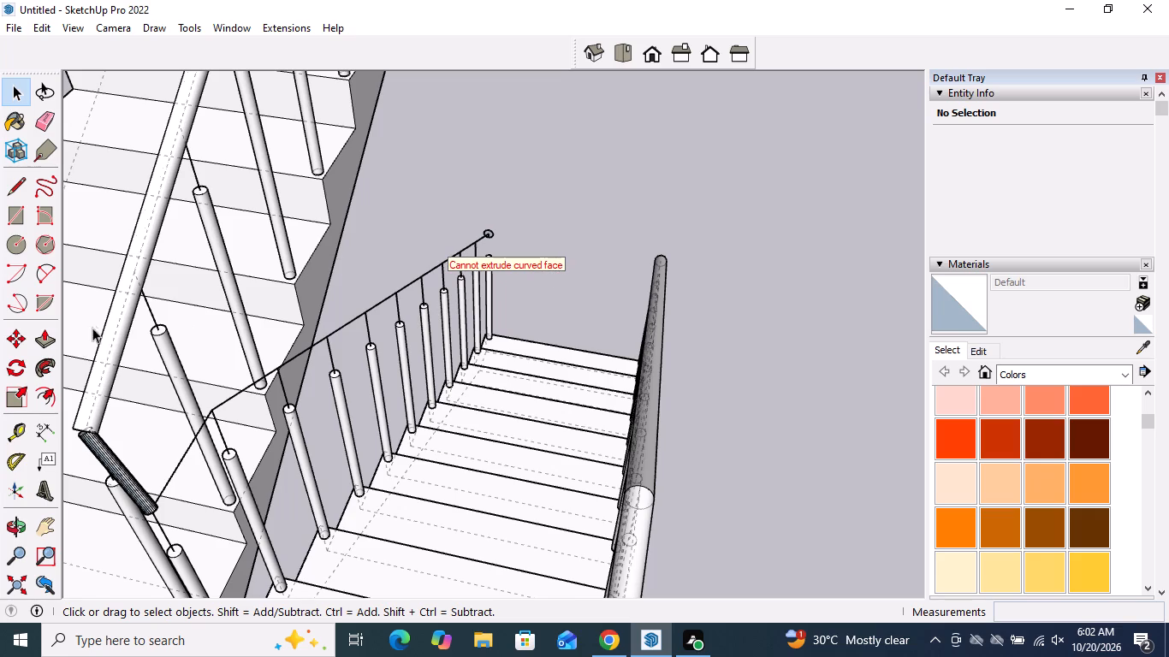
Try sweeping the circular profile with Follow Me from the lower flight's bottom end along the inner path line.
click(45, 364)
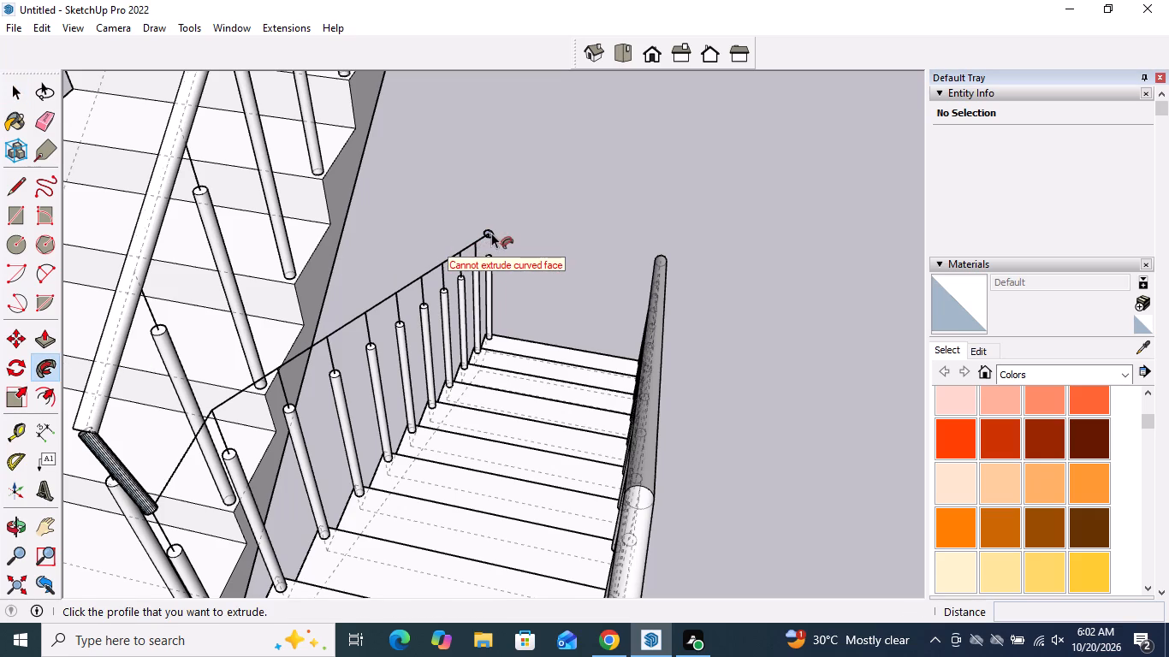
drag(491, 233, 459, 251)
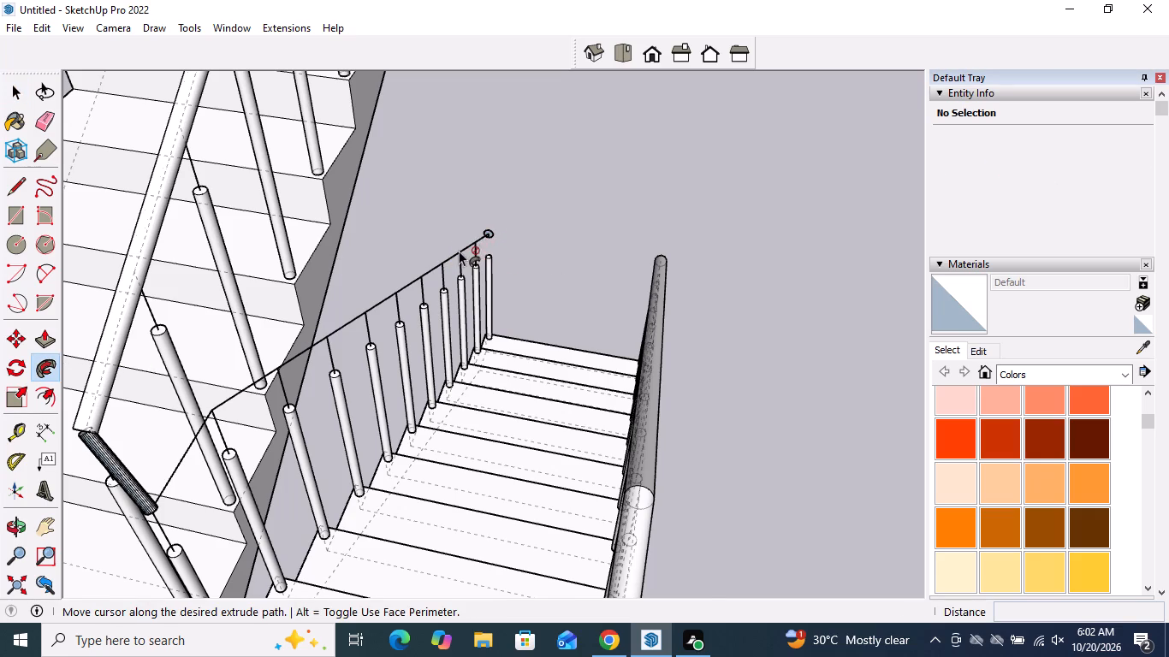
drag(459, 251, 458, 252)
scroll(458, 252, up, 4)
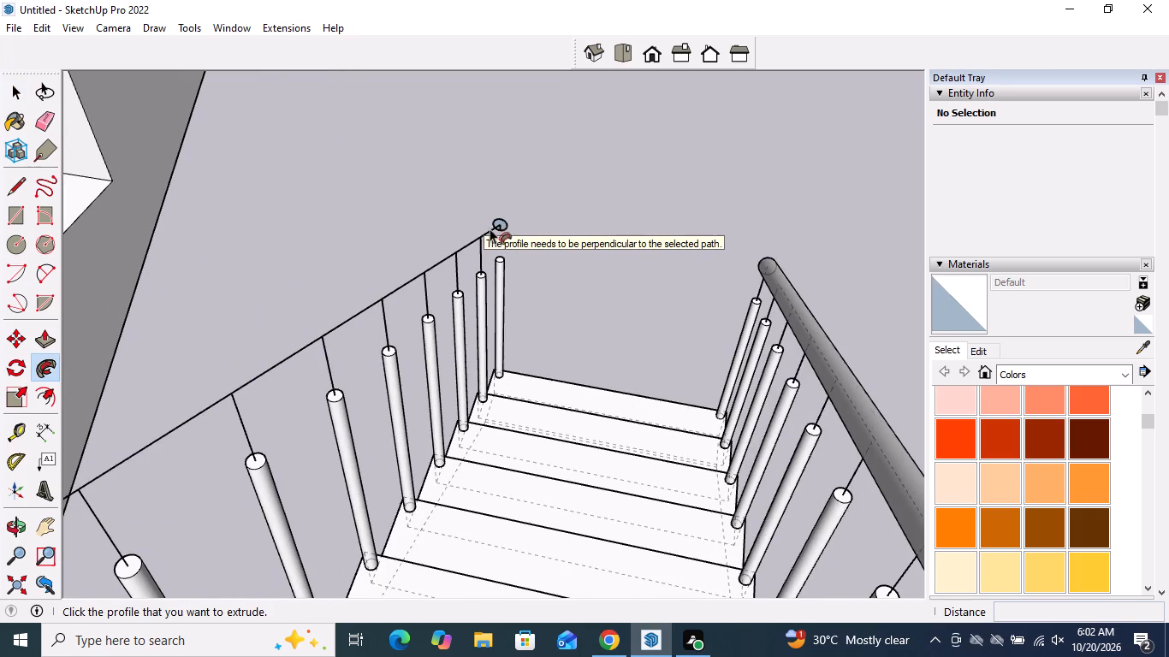
Delete the short vertical edge running from the circular profile's centre to its rim.
scroll(499, 226, up, 19)
scroll(495, 231, up, 5)
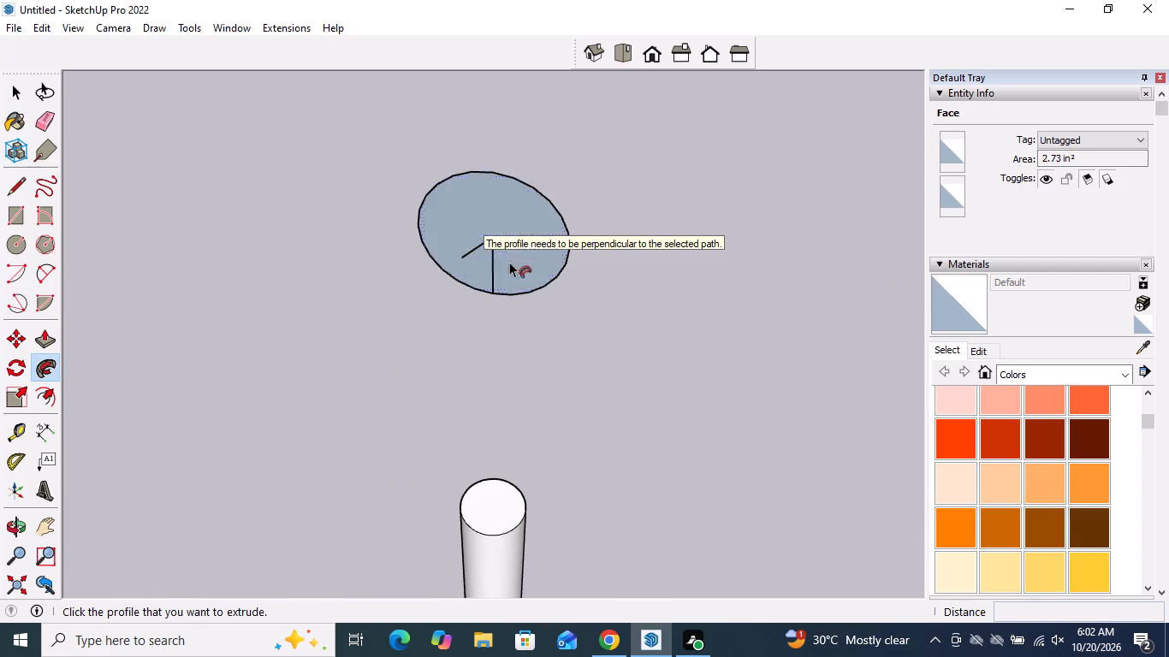
key(space)
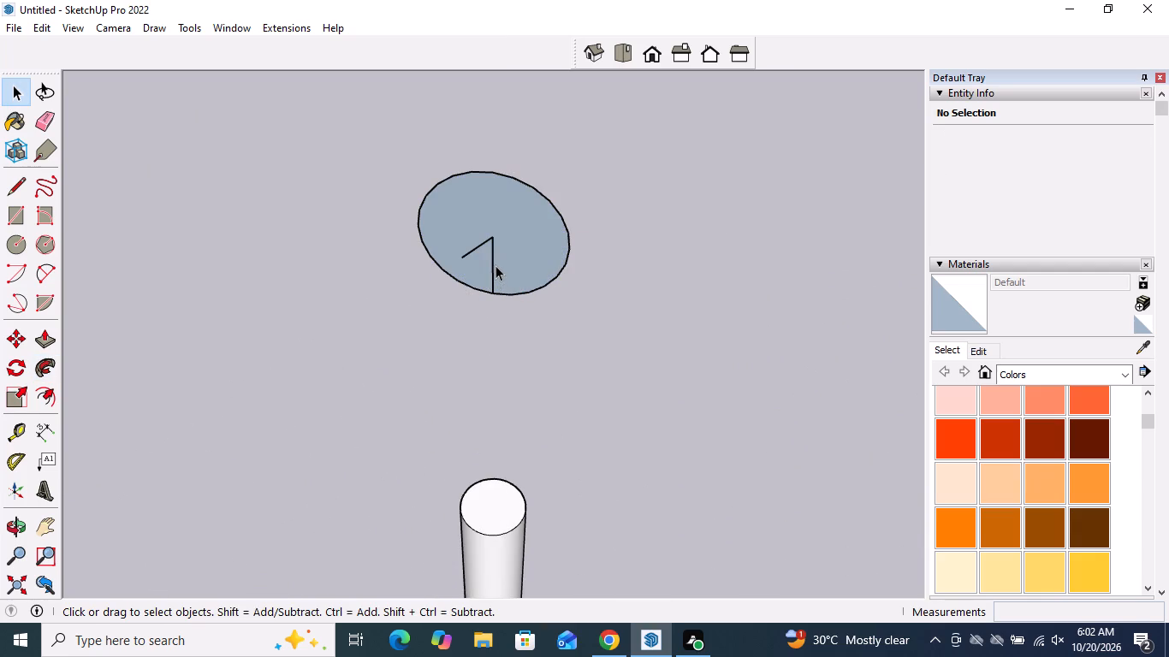
click(493, 265)
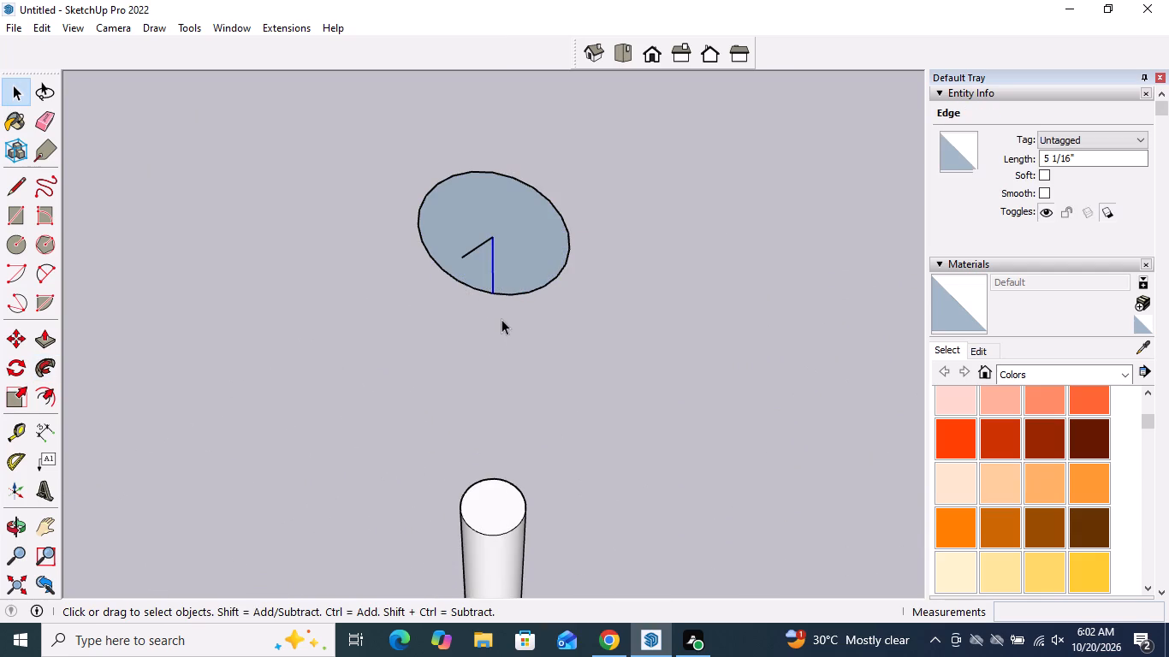
key(Delete)
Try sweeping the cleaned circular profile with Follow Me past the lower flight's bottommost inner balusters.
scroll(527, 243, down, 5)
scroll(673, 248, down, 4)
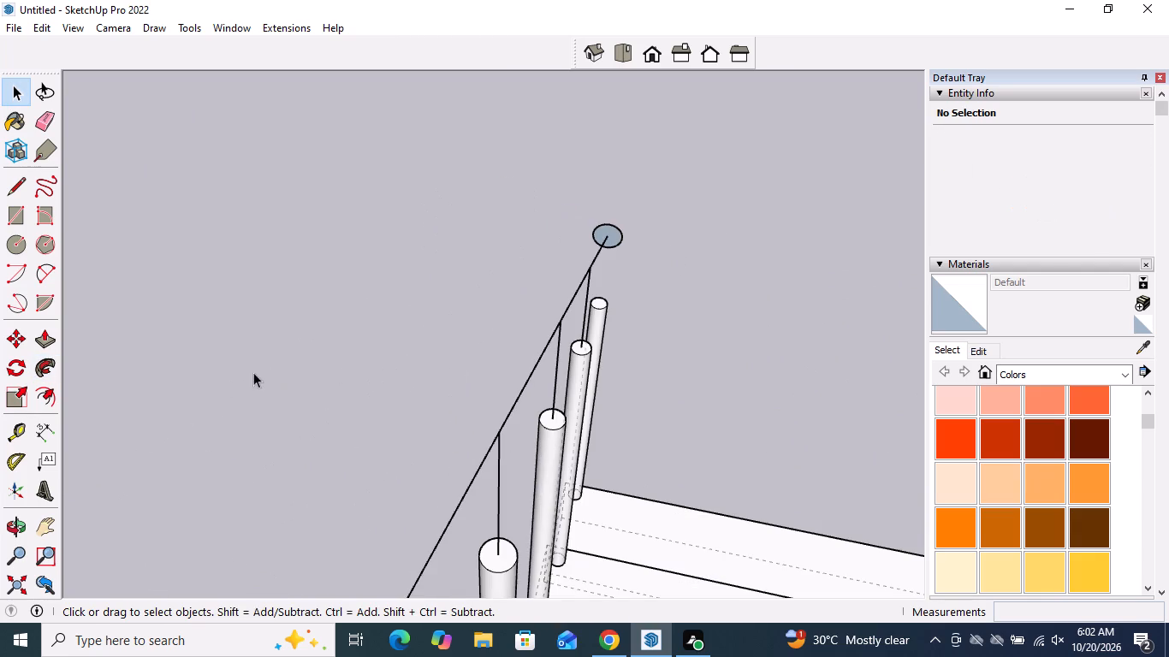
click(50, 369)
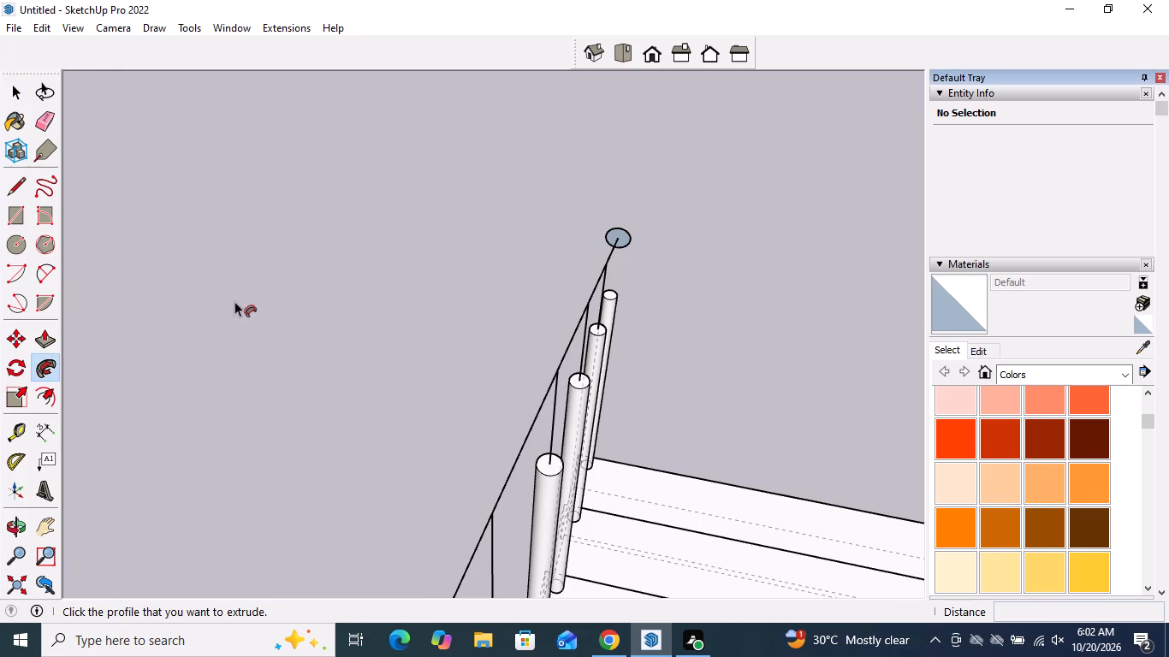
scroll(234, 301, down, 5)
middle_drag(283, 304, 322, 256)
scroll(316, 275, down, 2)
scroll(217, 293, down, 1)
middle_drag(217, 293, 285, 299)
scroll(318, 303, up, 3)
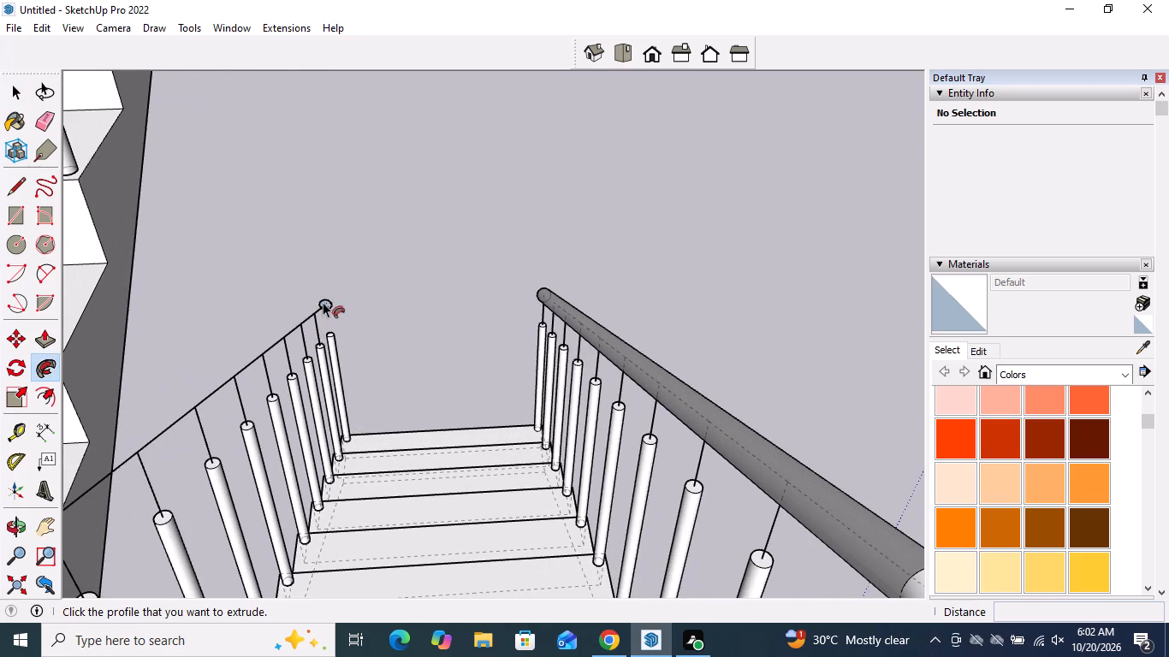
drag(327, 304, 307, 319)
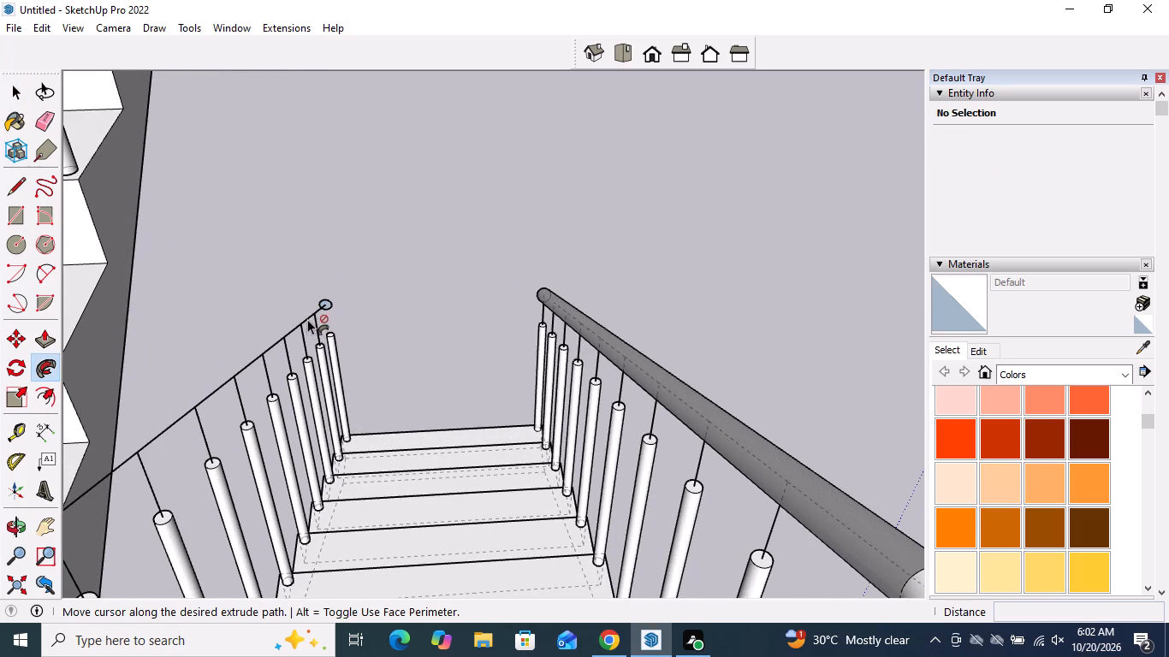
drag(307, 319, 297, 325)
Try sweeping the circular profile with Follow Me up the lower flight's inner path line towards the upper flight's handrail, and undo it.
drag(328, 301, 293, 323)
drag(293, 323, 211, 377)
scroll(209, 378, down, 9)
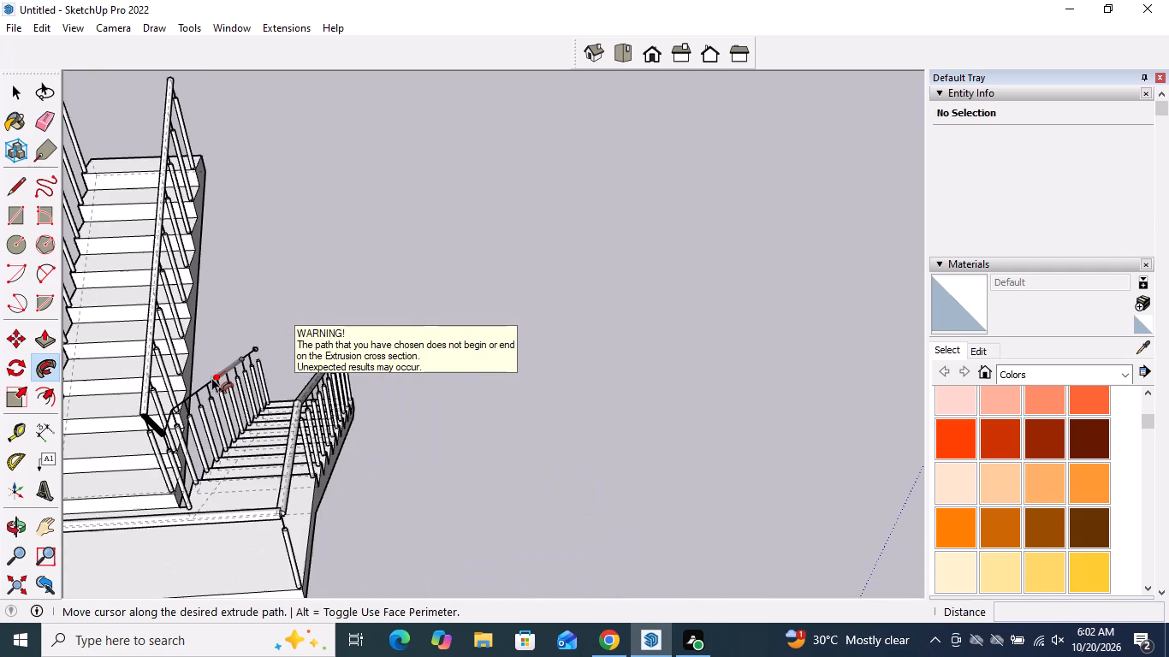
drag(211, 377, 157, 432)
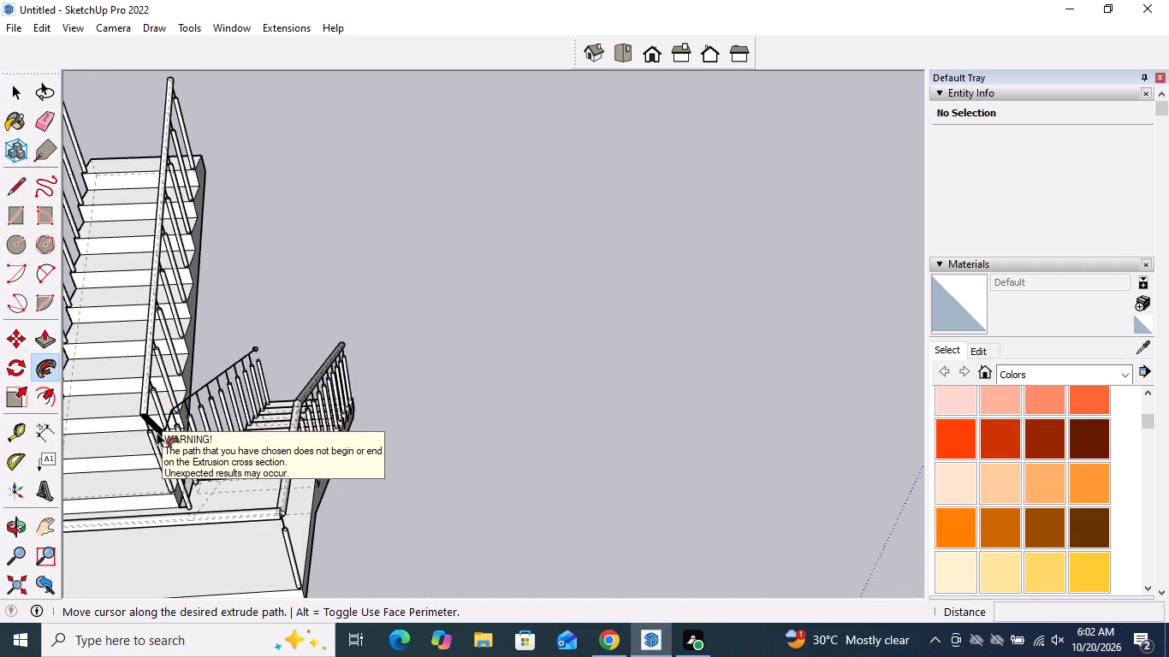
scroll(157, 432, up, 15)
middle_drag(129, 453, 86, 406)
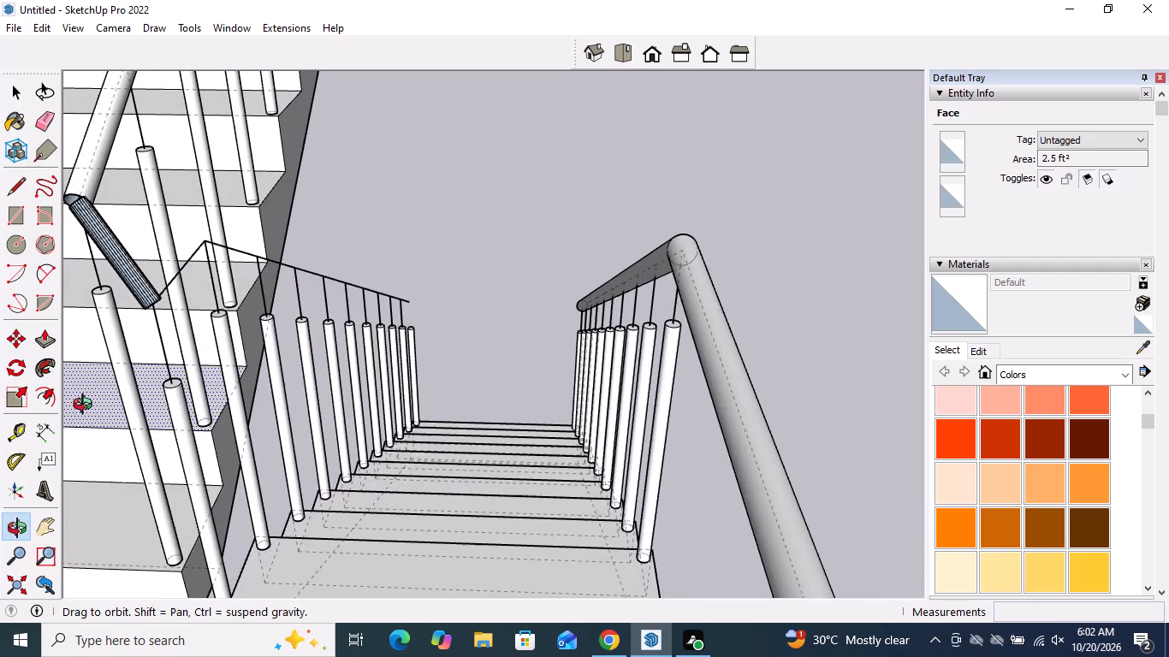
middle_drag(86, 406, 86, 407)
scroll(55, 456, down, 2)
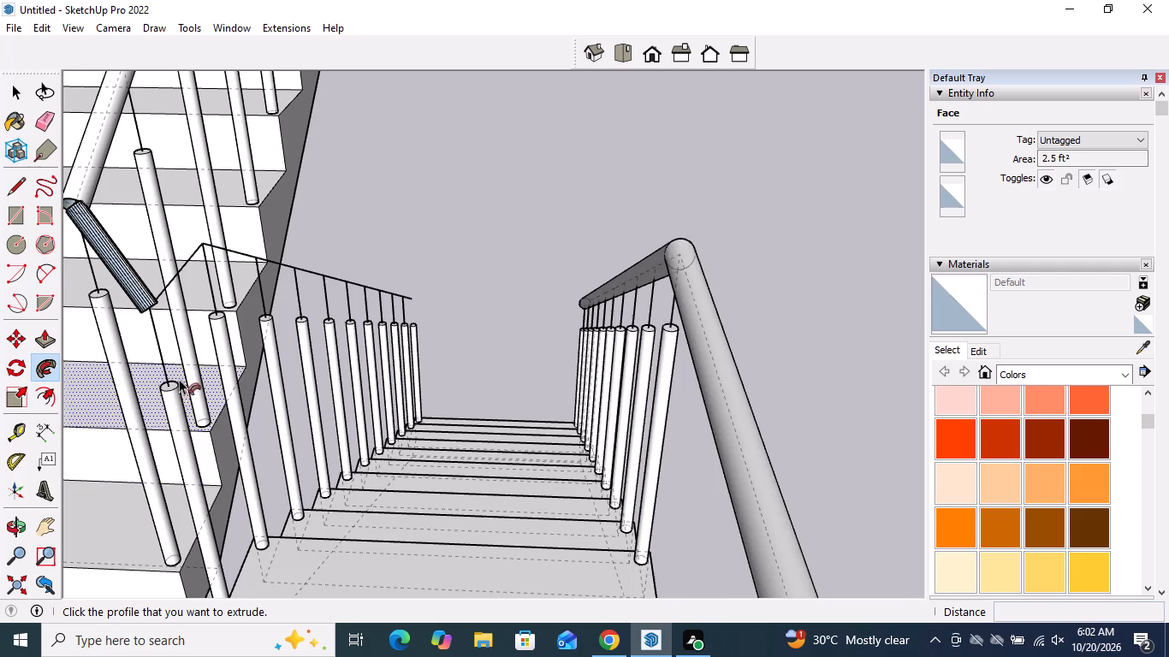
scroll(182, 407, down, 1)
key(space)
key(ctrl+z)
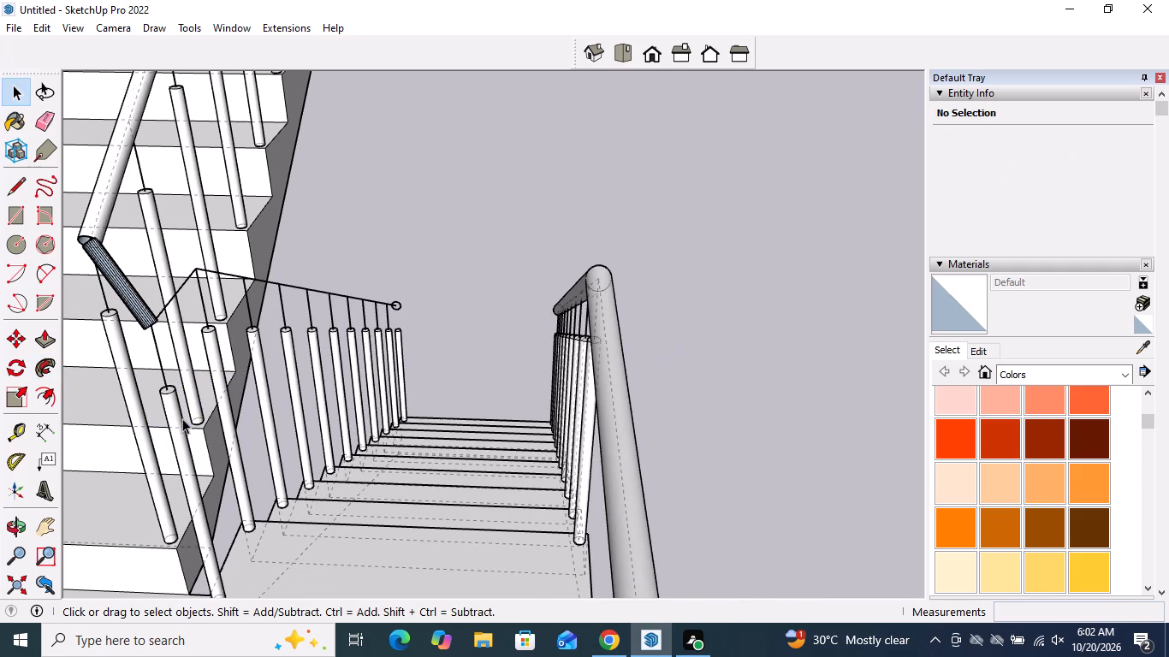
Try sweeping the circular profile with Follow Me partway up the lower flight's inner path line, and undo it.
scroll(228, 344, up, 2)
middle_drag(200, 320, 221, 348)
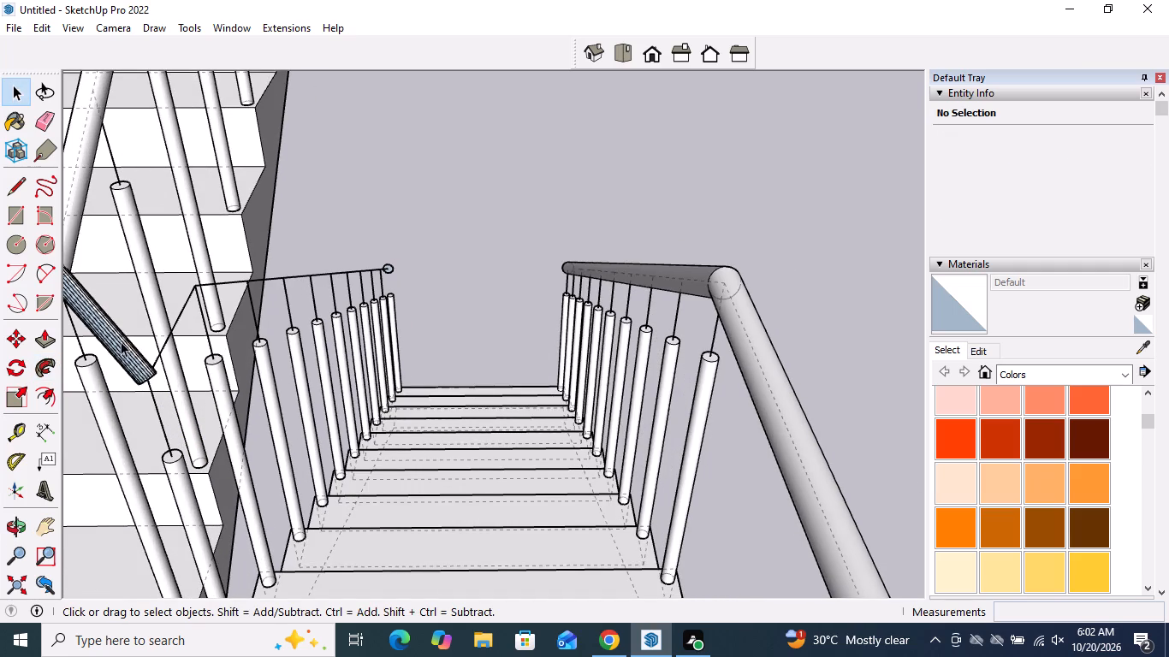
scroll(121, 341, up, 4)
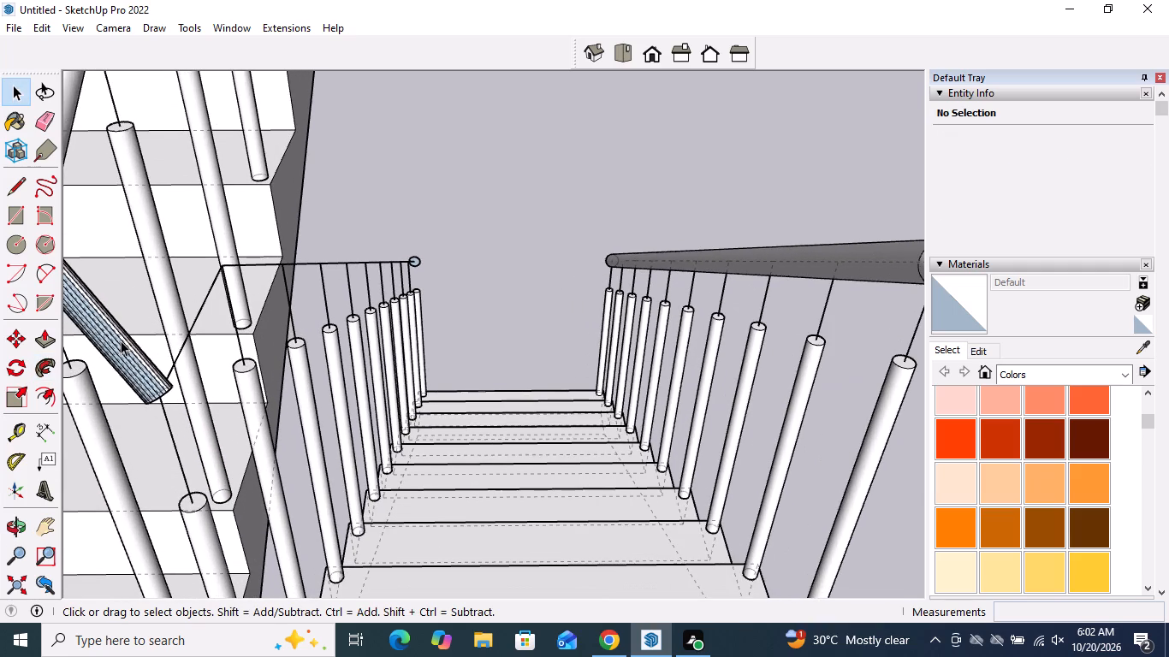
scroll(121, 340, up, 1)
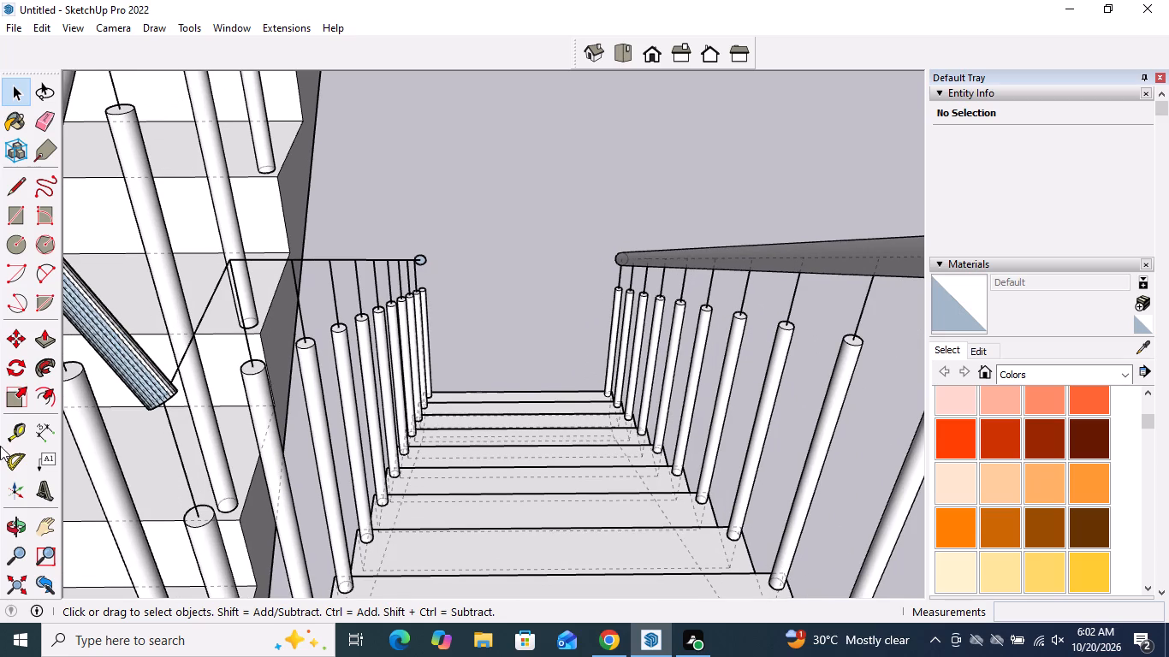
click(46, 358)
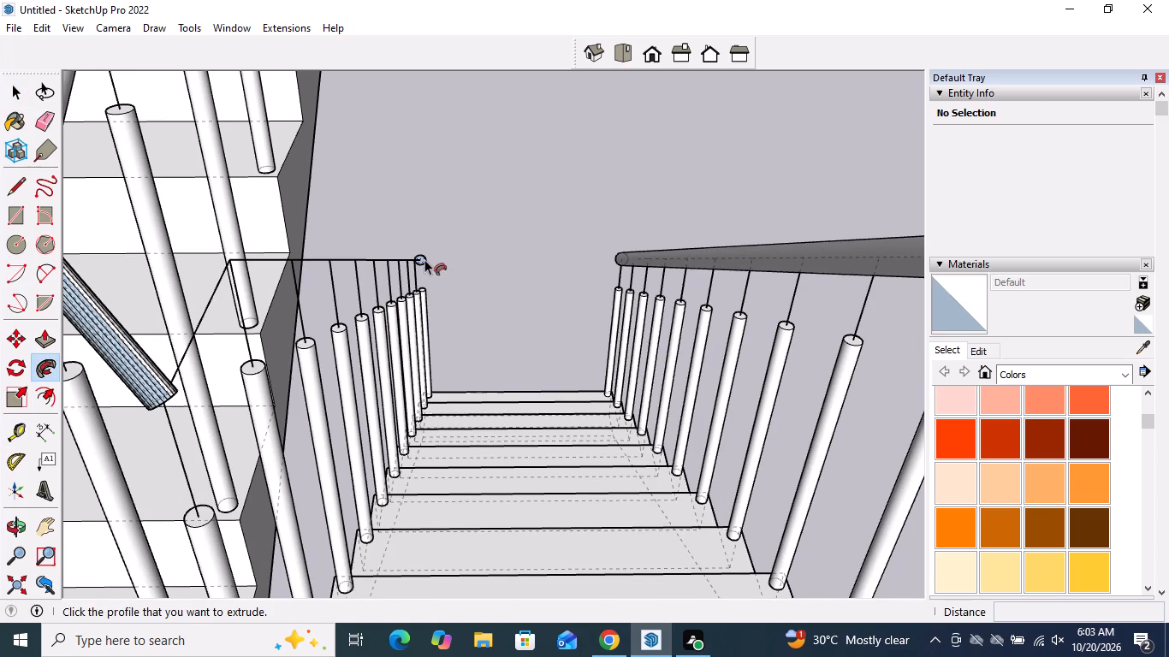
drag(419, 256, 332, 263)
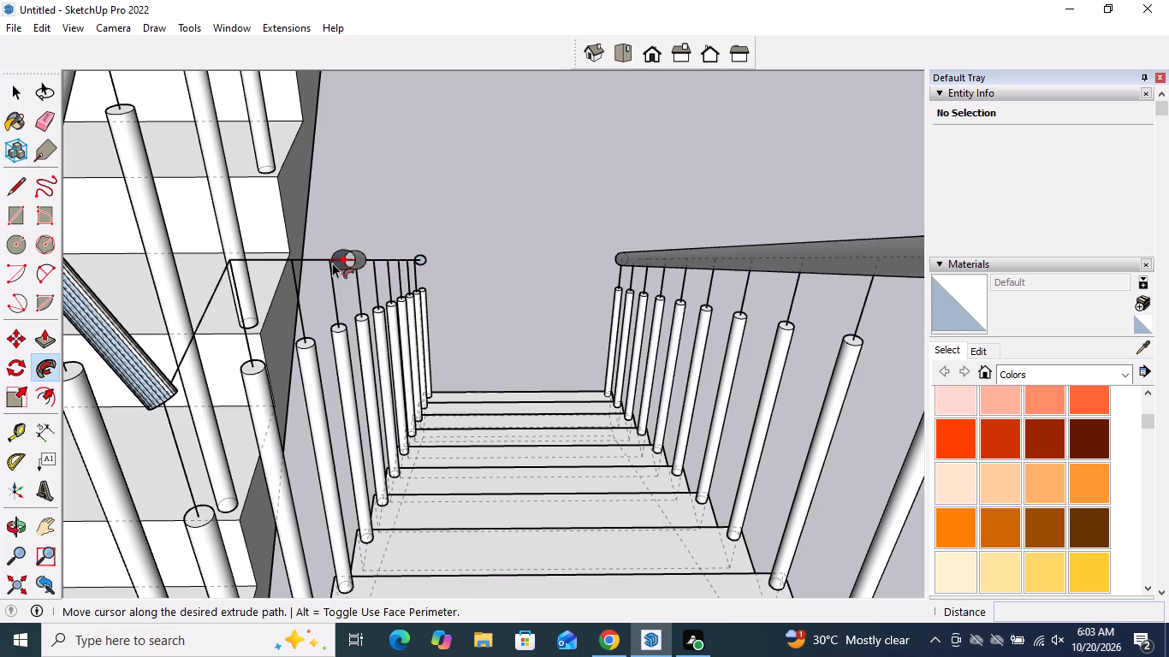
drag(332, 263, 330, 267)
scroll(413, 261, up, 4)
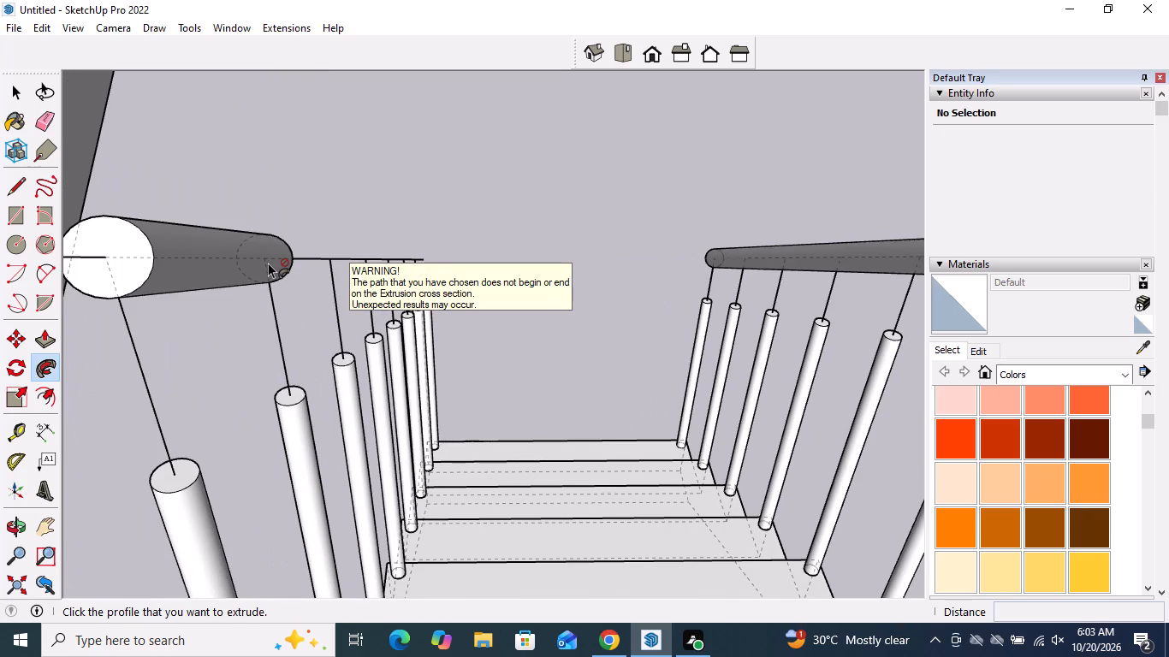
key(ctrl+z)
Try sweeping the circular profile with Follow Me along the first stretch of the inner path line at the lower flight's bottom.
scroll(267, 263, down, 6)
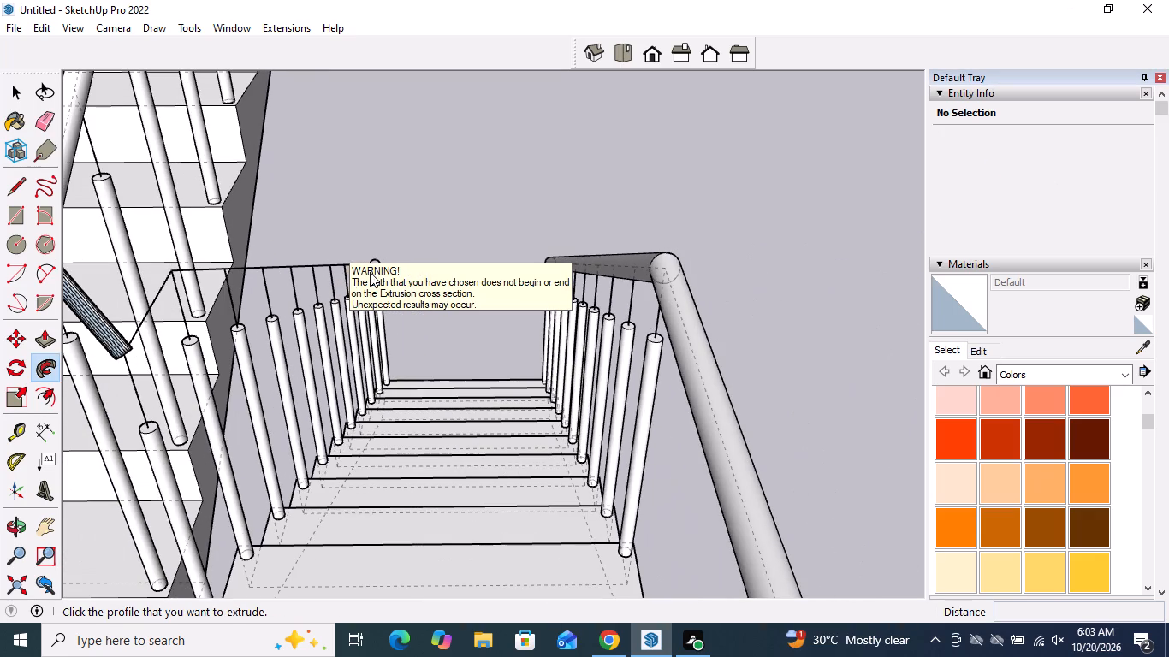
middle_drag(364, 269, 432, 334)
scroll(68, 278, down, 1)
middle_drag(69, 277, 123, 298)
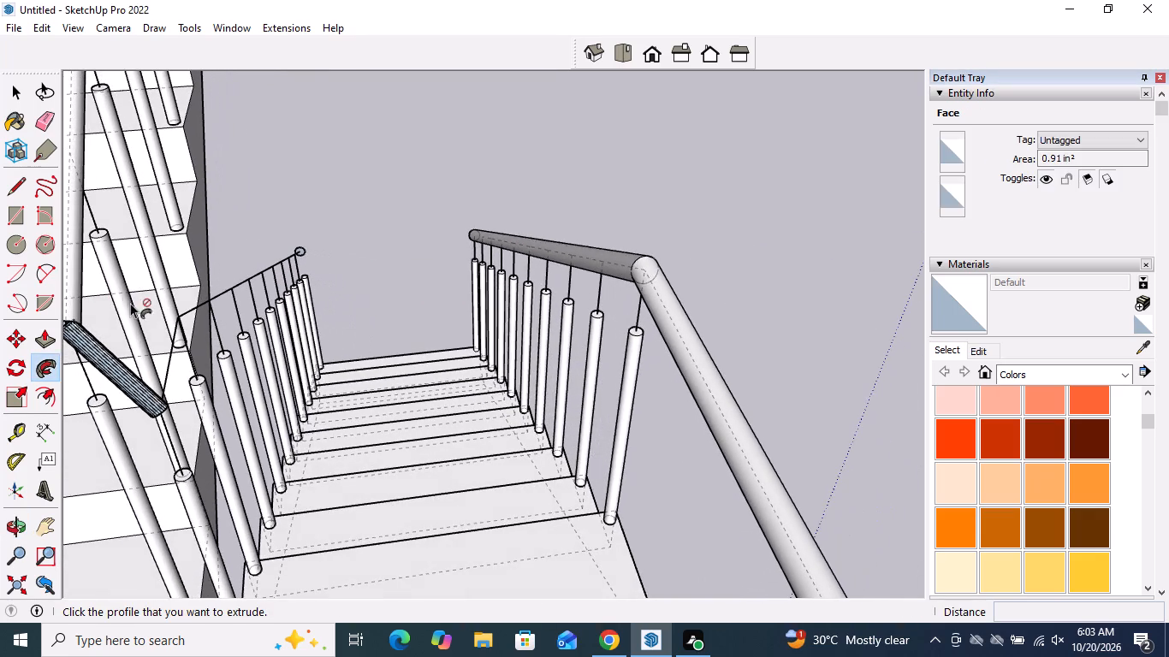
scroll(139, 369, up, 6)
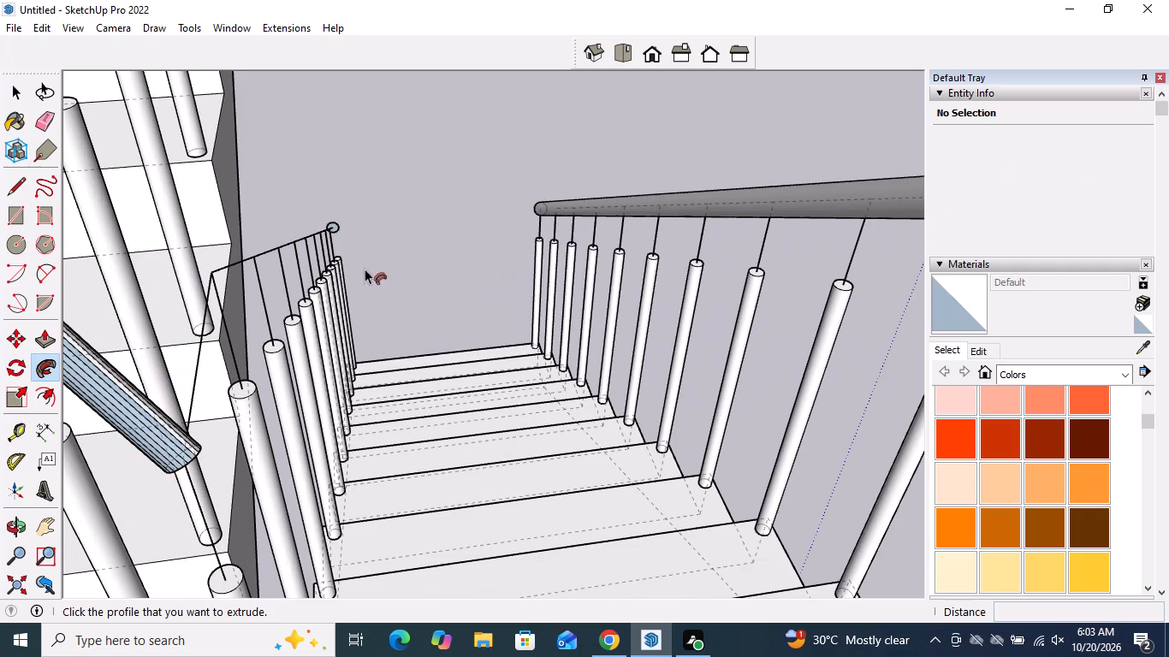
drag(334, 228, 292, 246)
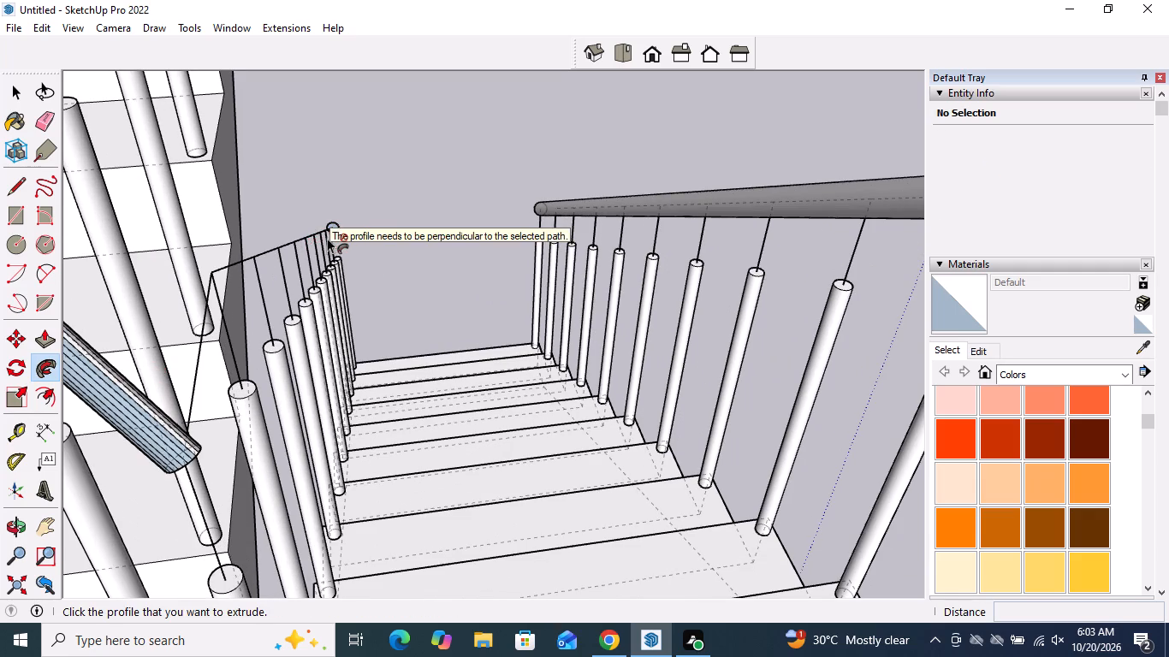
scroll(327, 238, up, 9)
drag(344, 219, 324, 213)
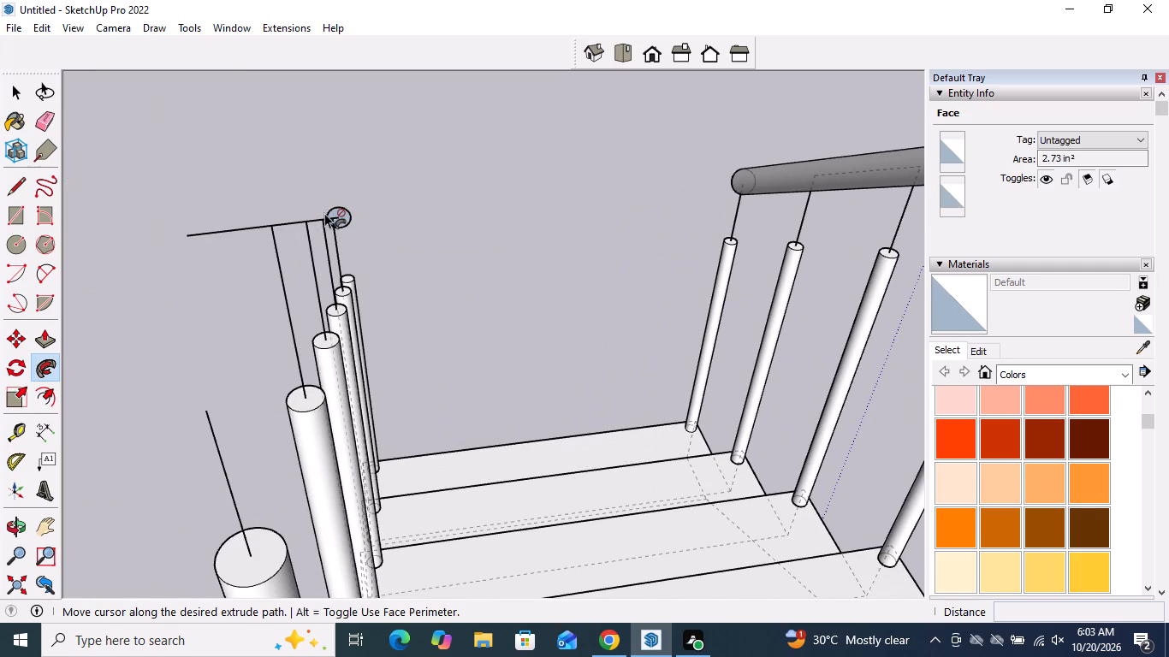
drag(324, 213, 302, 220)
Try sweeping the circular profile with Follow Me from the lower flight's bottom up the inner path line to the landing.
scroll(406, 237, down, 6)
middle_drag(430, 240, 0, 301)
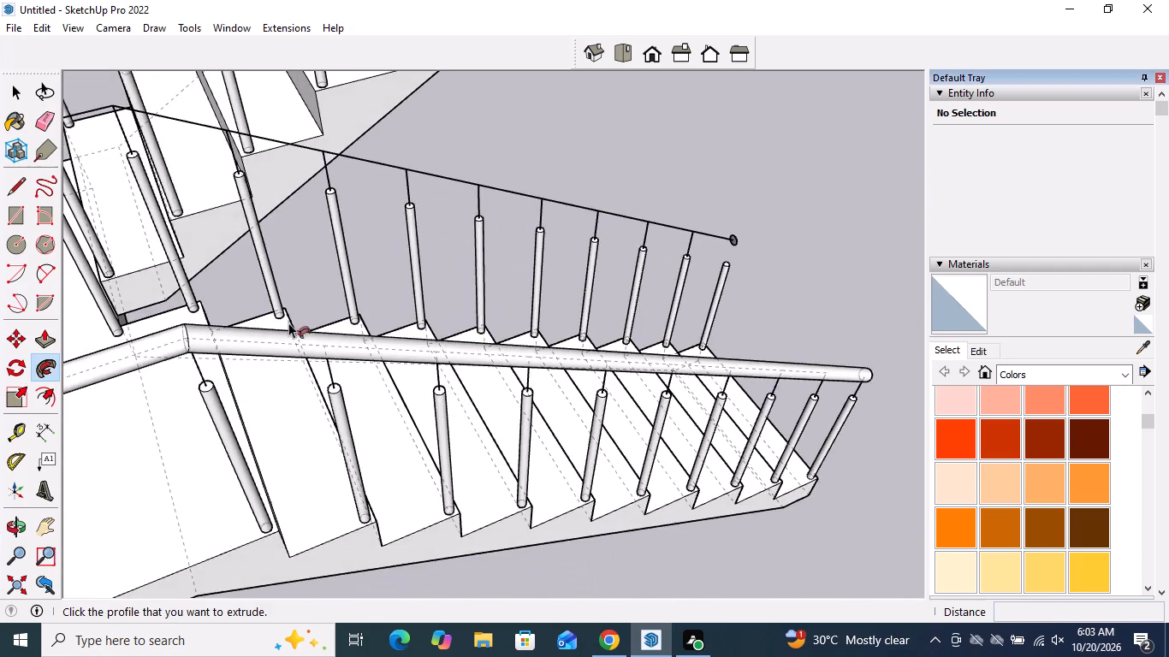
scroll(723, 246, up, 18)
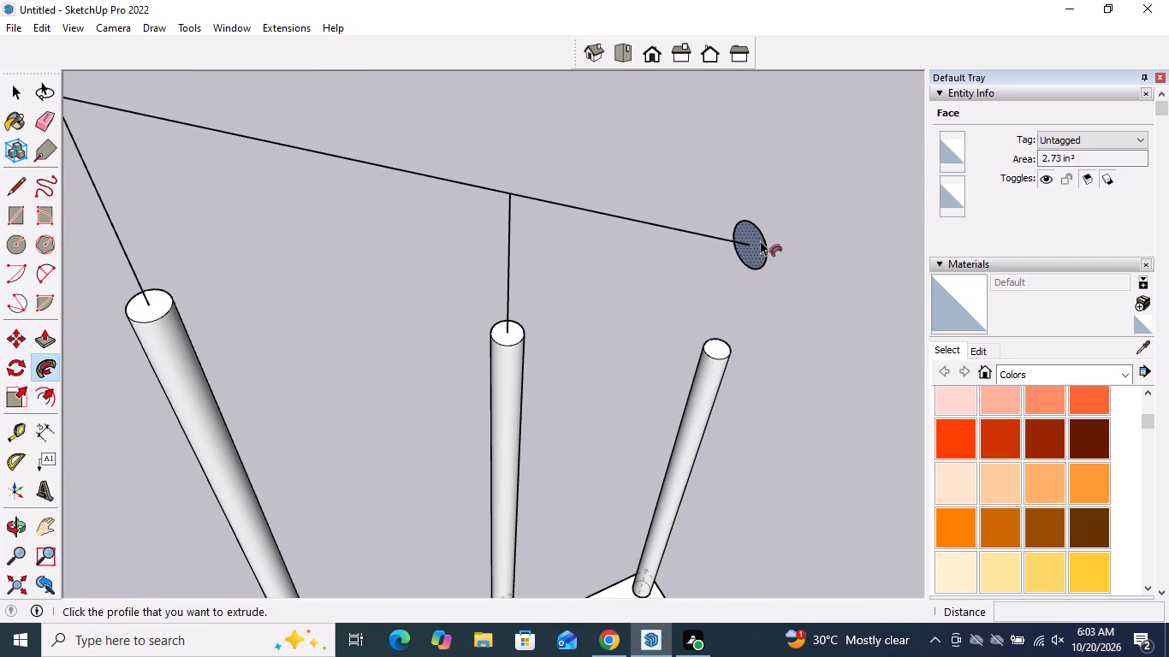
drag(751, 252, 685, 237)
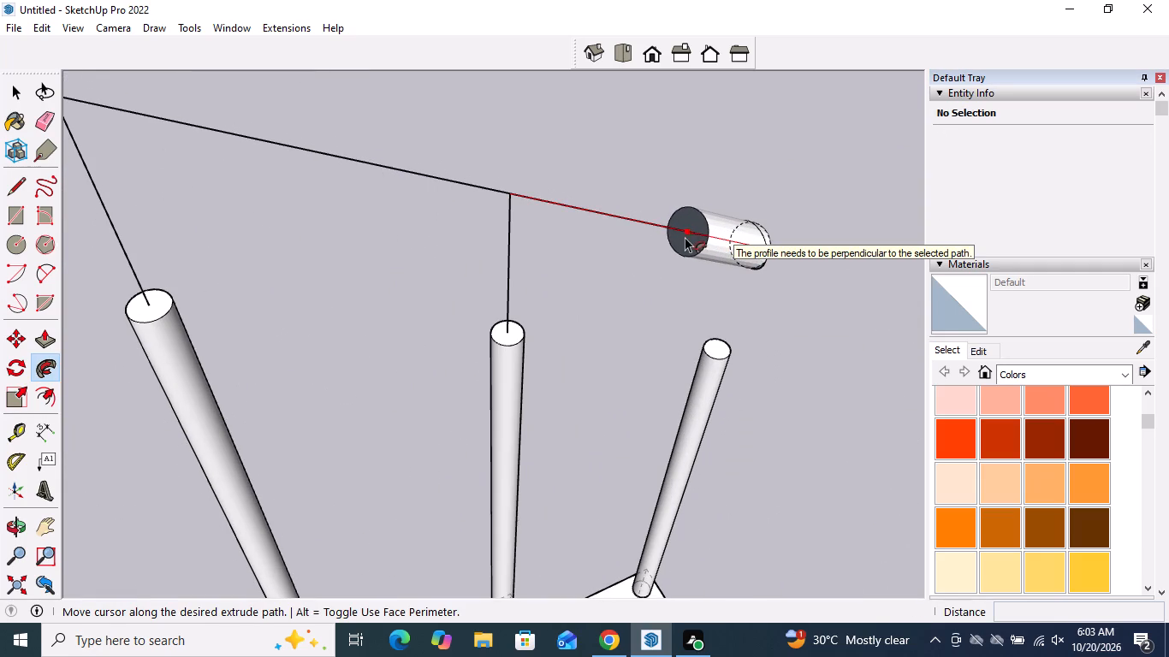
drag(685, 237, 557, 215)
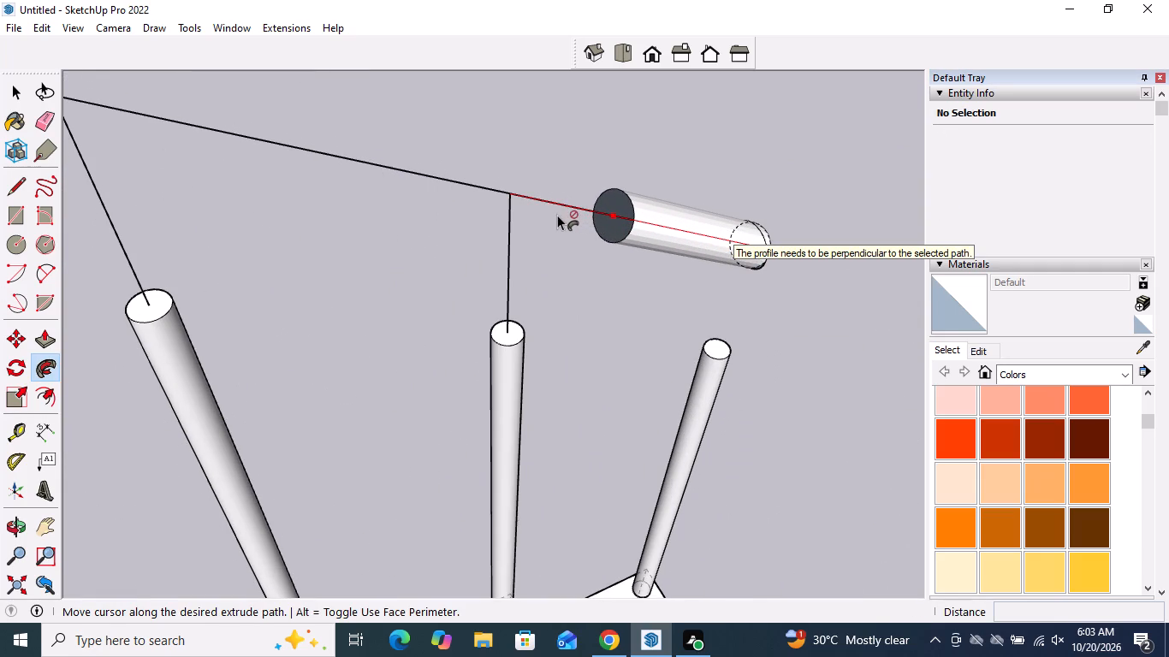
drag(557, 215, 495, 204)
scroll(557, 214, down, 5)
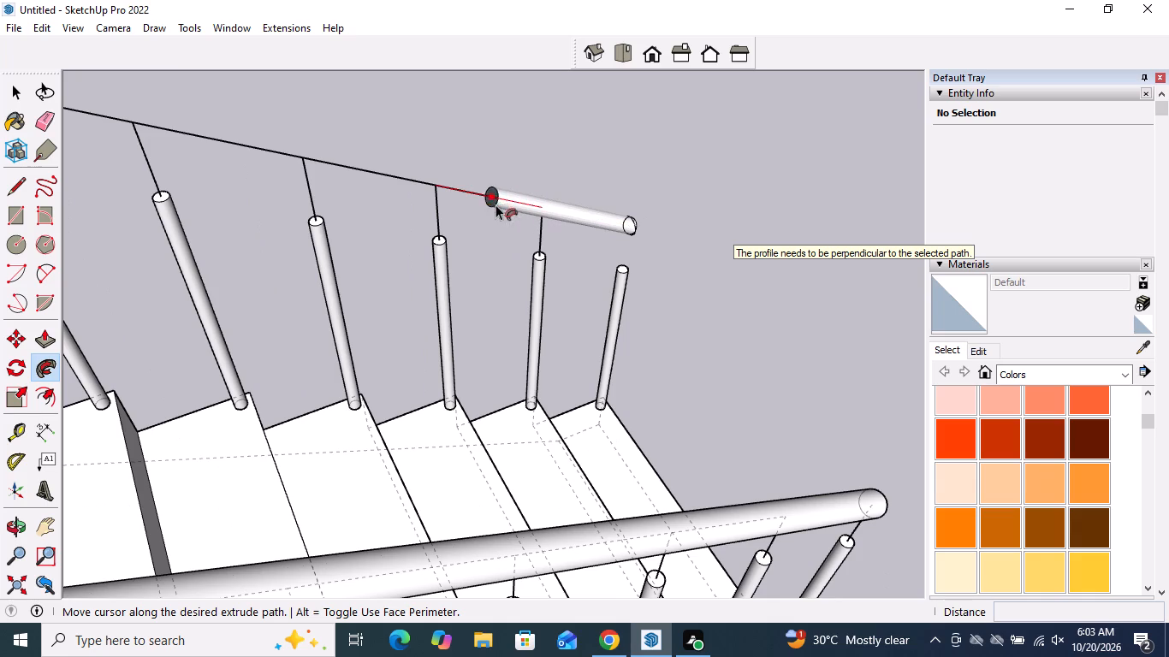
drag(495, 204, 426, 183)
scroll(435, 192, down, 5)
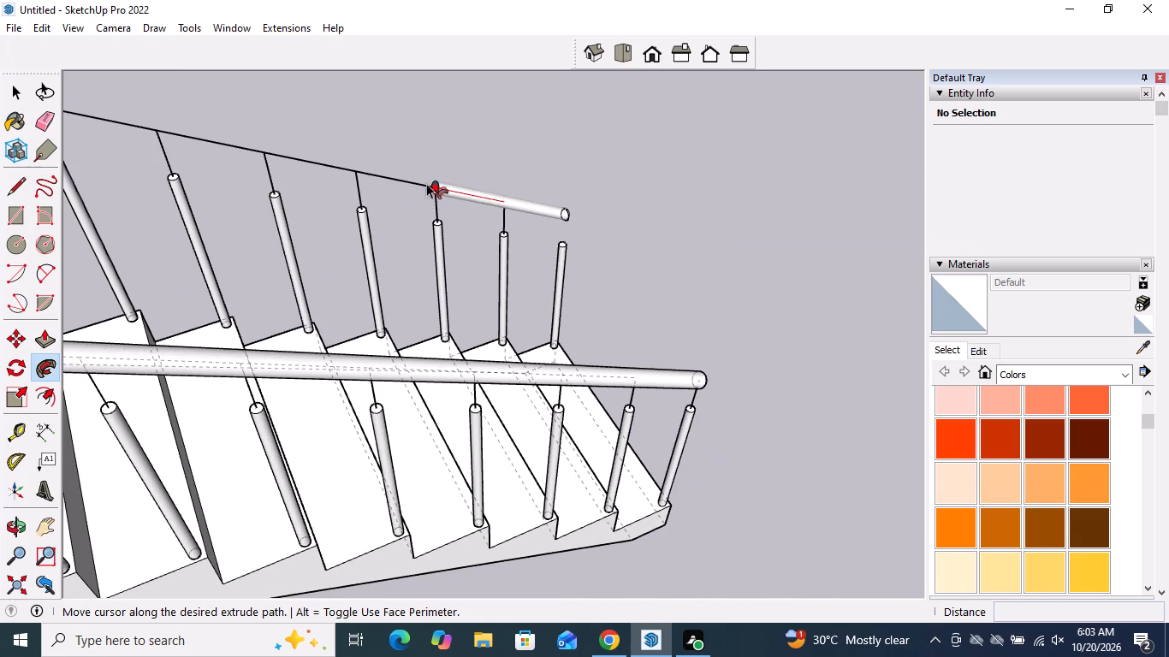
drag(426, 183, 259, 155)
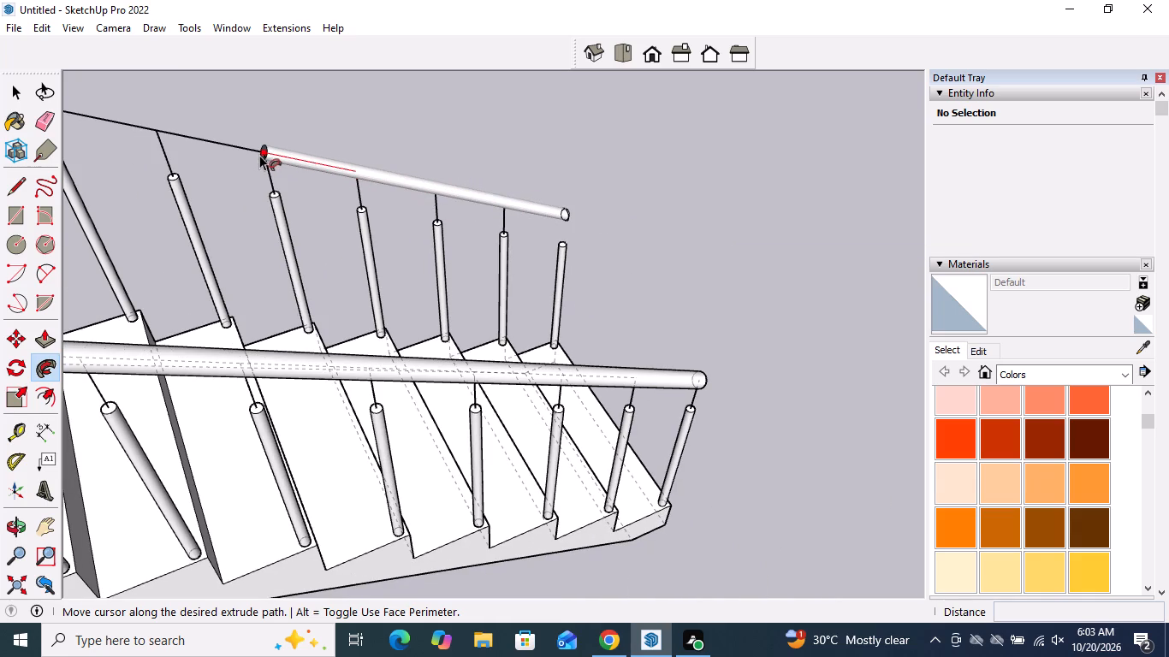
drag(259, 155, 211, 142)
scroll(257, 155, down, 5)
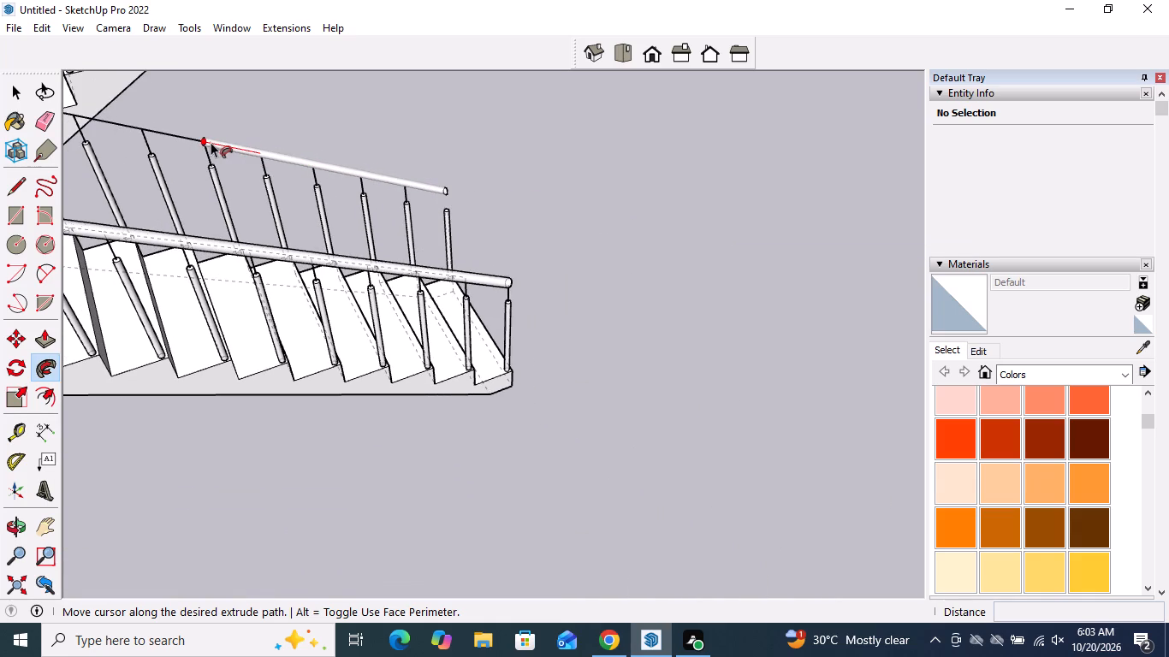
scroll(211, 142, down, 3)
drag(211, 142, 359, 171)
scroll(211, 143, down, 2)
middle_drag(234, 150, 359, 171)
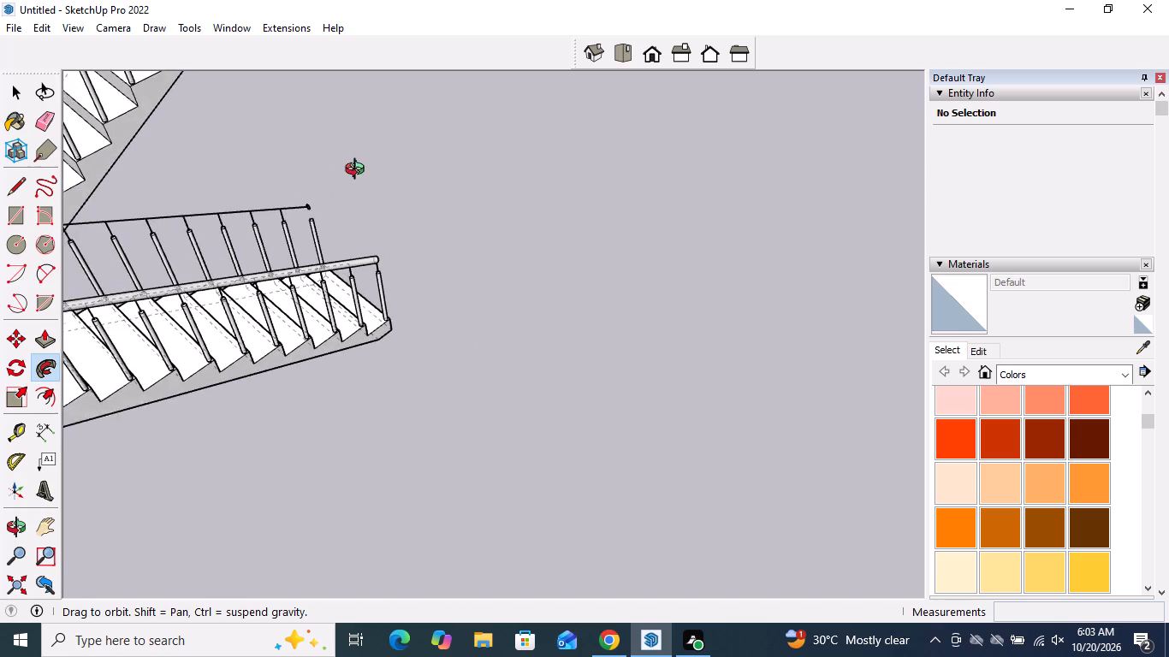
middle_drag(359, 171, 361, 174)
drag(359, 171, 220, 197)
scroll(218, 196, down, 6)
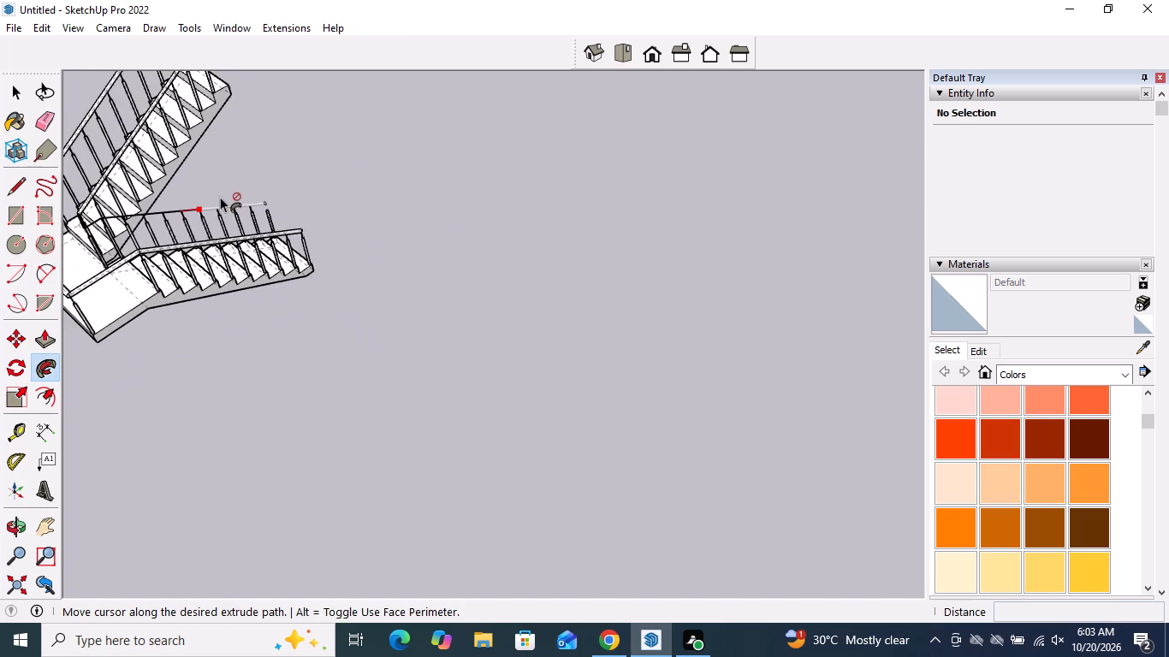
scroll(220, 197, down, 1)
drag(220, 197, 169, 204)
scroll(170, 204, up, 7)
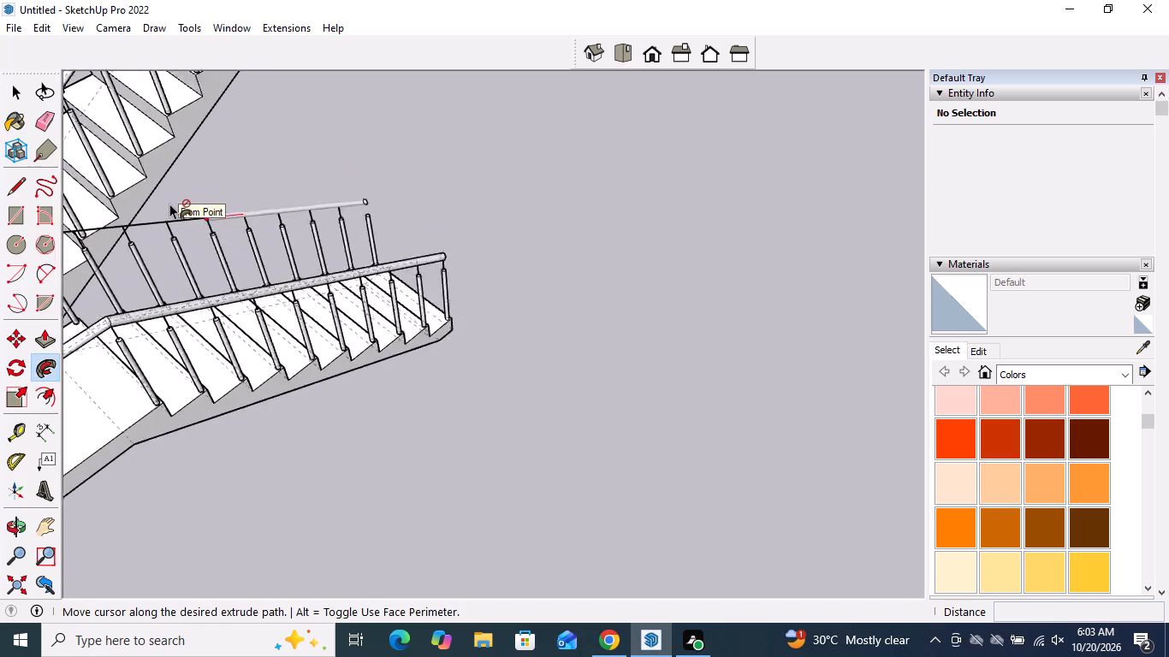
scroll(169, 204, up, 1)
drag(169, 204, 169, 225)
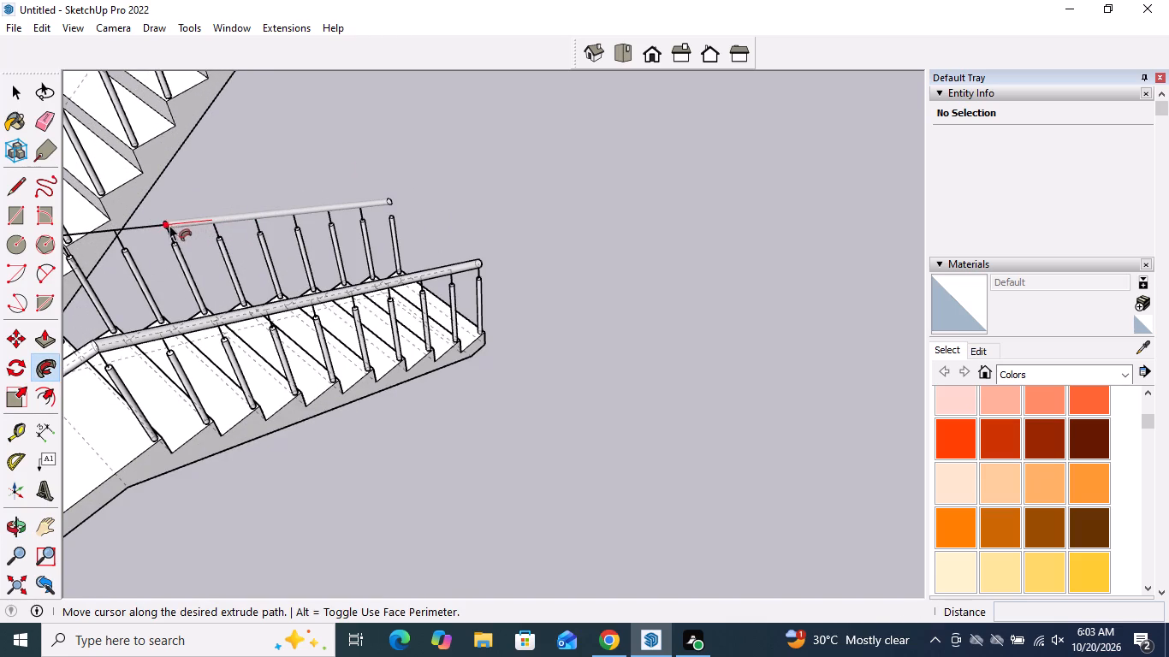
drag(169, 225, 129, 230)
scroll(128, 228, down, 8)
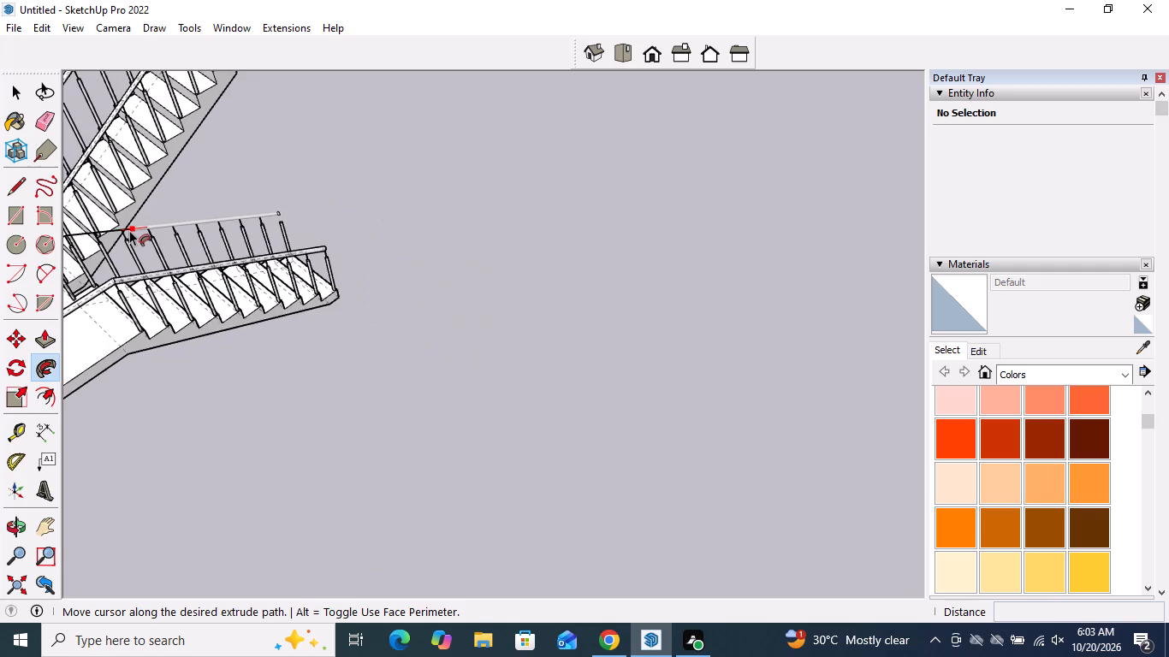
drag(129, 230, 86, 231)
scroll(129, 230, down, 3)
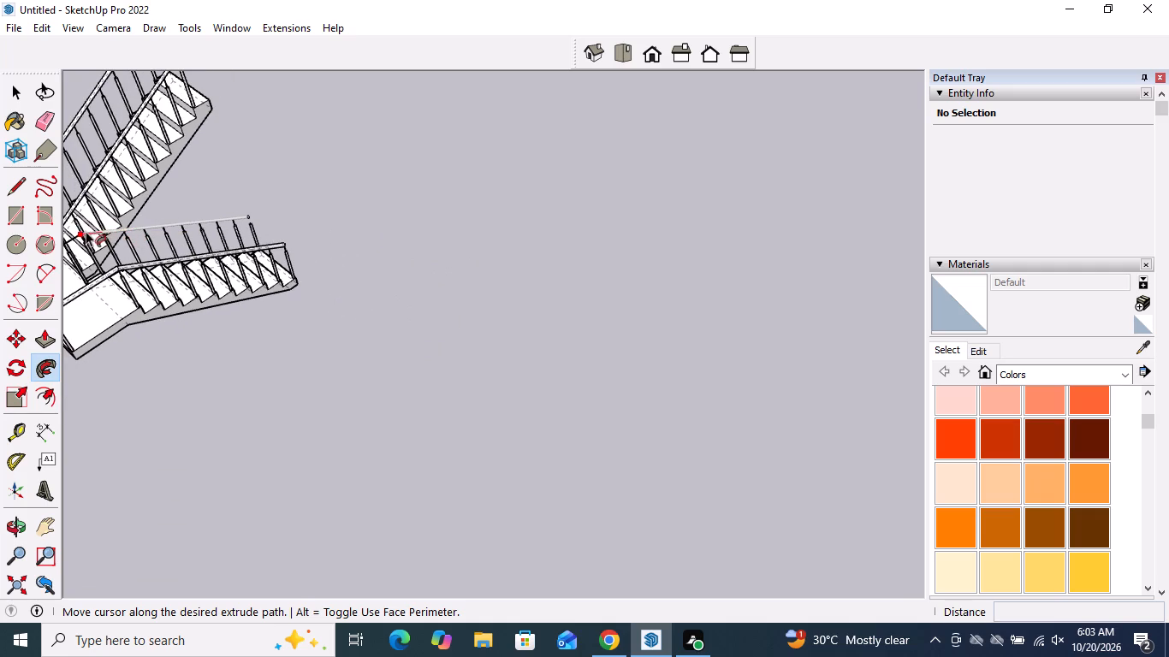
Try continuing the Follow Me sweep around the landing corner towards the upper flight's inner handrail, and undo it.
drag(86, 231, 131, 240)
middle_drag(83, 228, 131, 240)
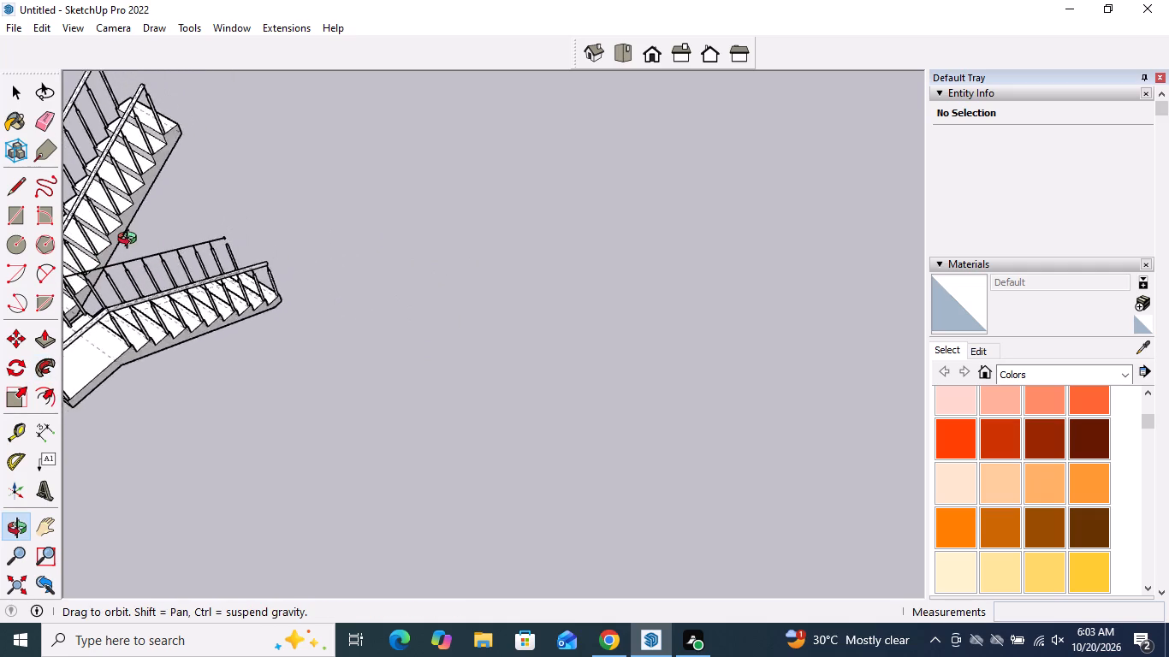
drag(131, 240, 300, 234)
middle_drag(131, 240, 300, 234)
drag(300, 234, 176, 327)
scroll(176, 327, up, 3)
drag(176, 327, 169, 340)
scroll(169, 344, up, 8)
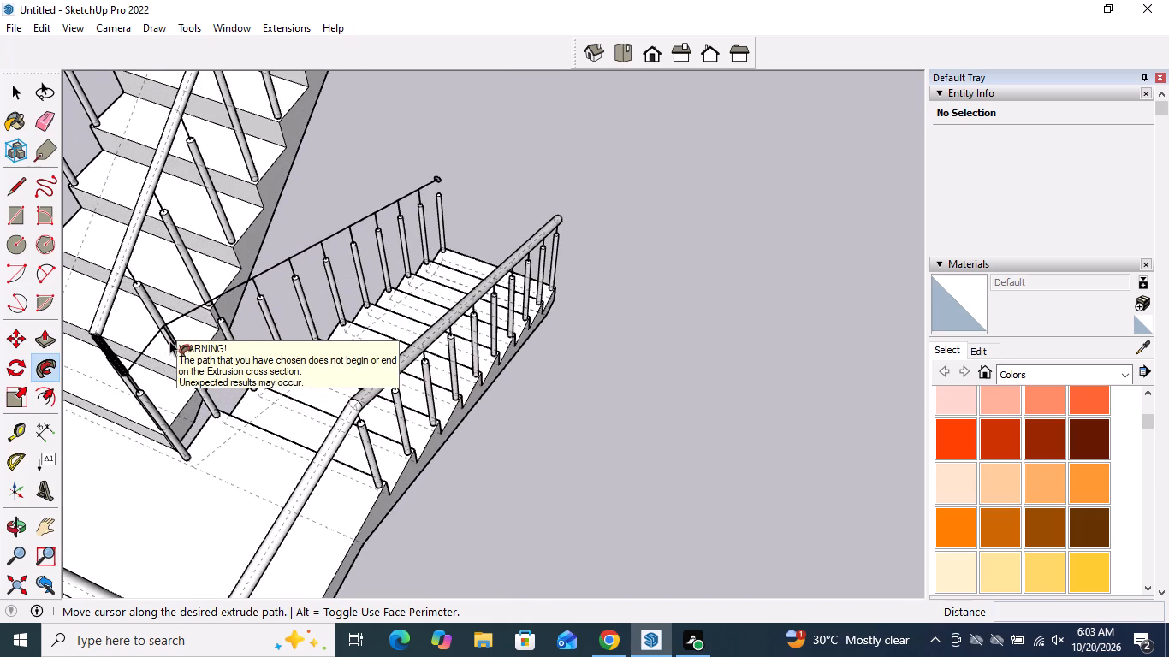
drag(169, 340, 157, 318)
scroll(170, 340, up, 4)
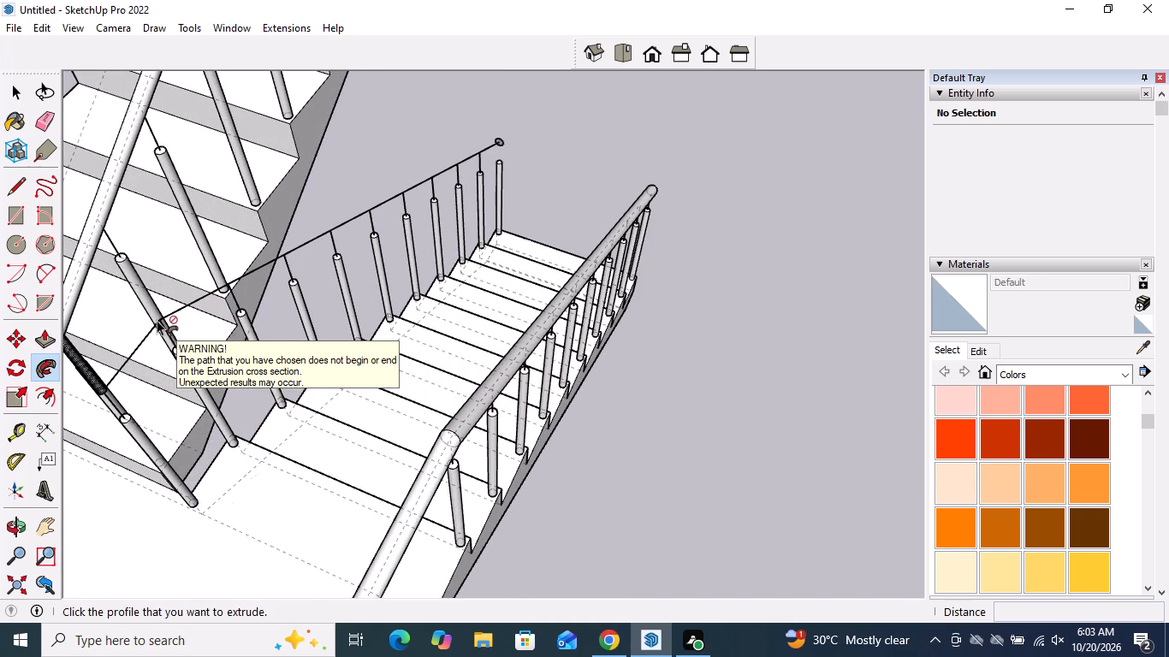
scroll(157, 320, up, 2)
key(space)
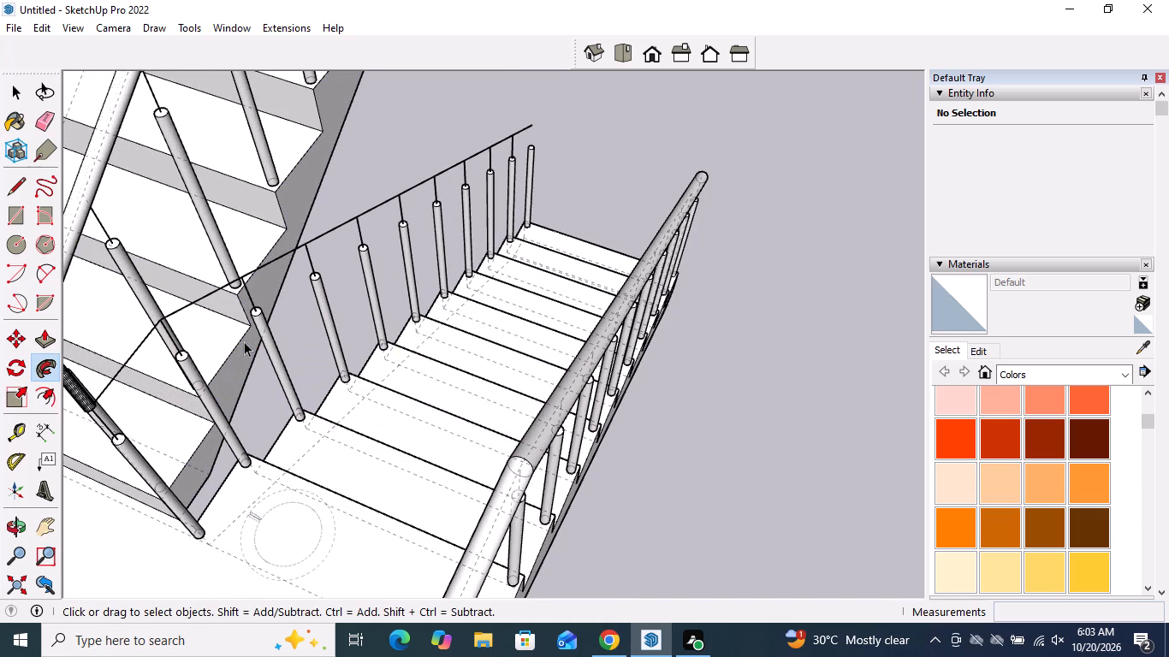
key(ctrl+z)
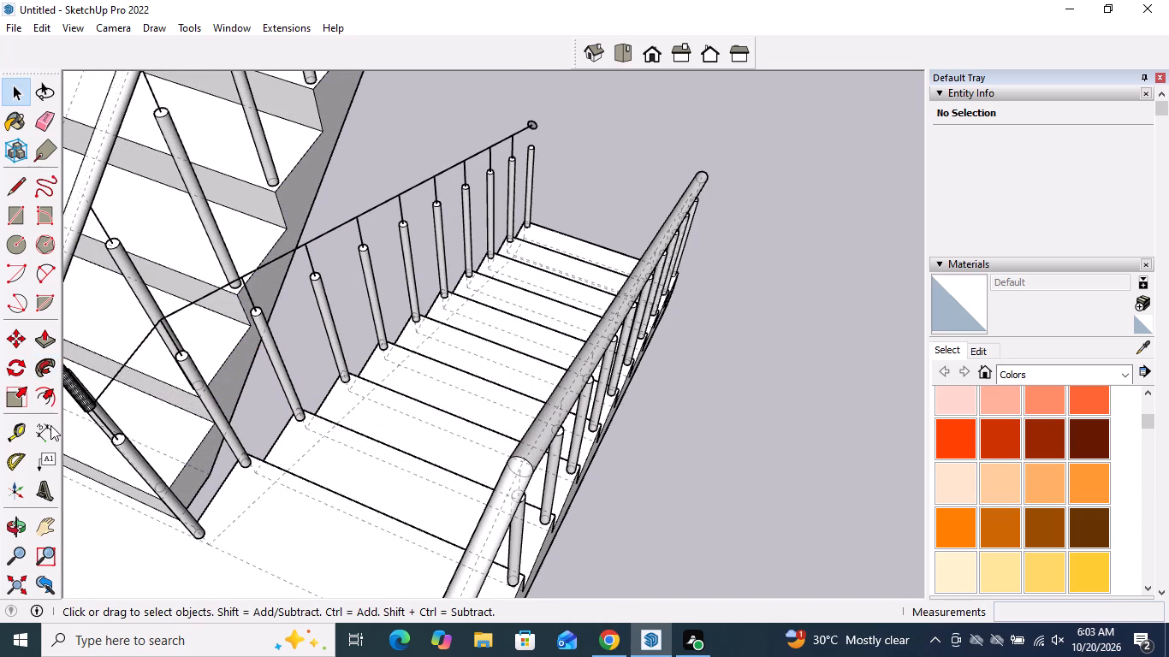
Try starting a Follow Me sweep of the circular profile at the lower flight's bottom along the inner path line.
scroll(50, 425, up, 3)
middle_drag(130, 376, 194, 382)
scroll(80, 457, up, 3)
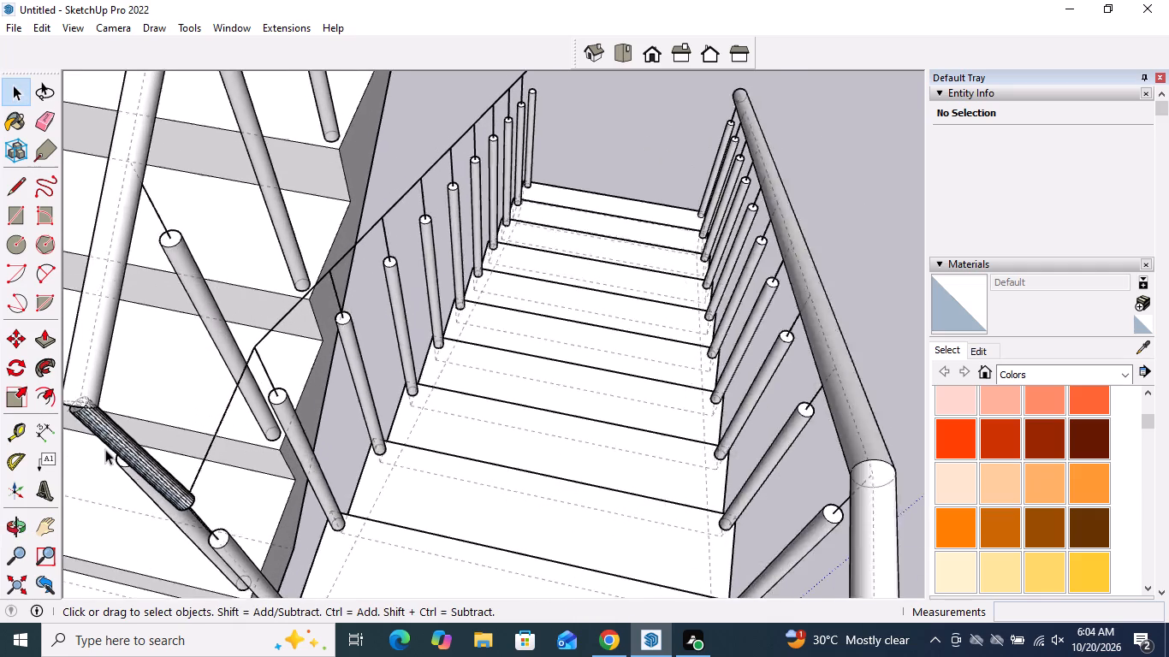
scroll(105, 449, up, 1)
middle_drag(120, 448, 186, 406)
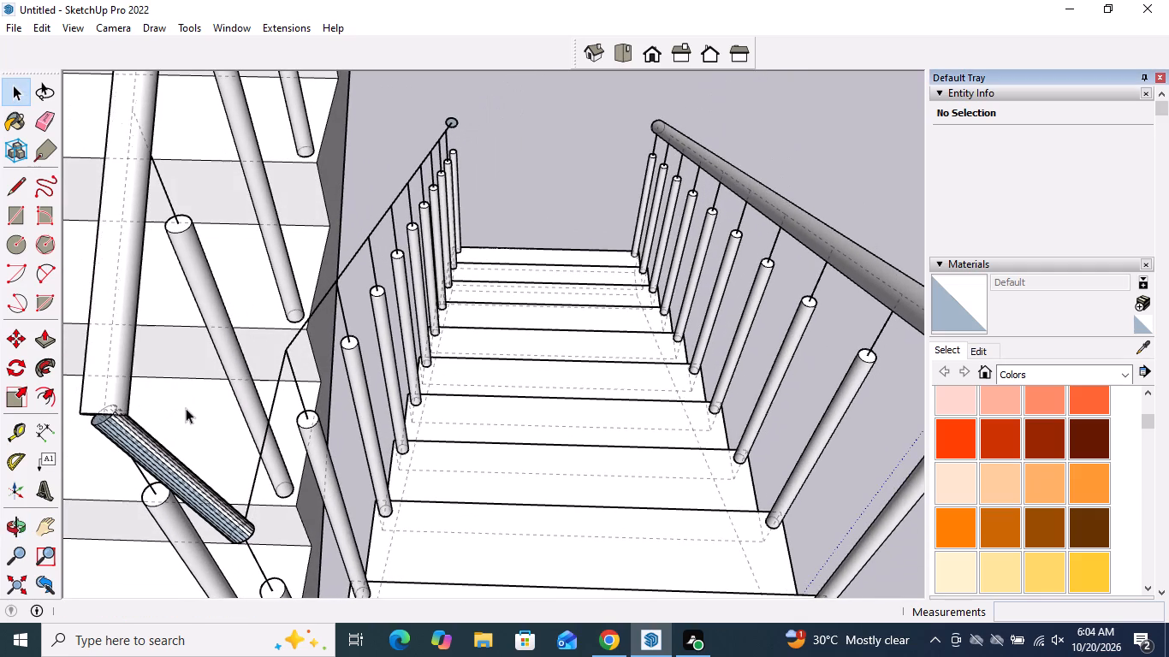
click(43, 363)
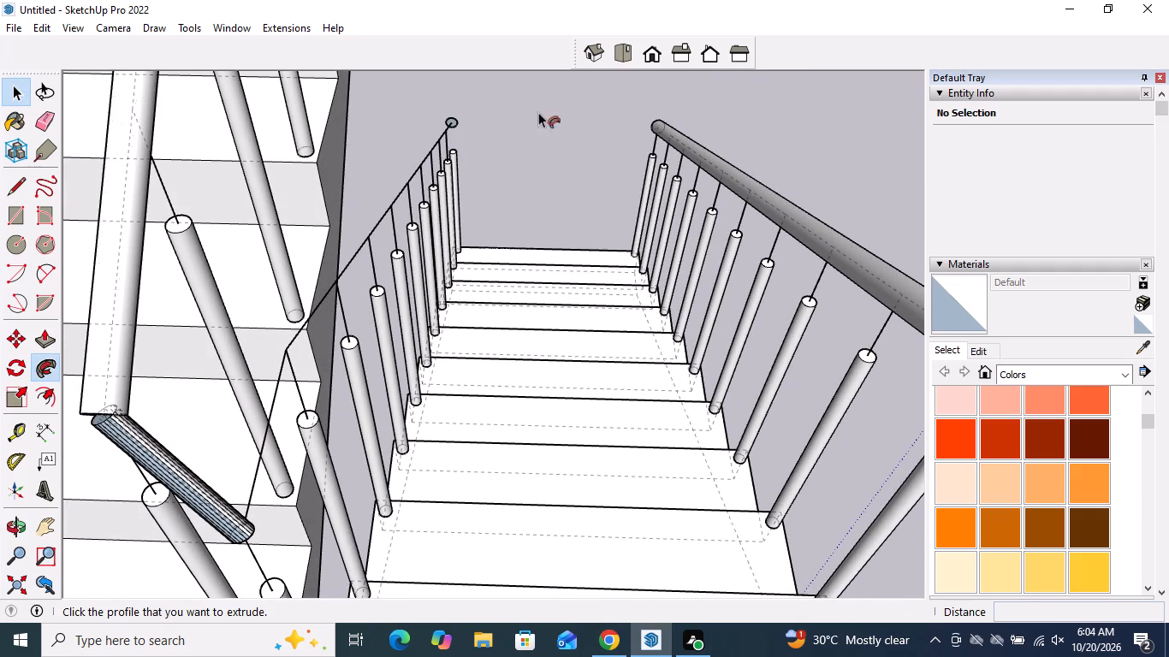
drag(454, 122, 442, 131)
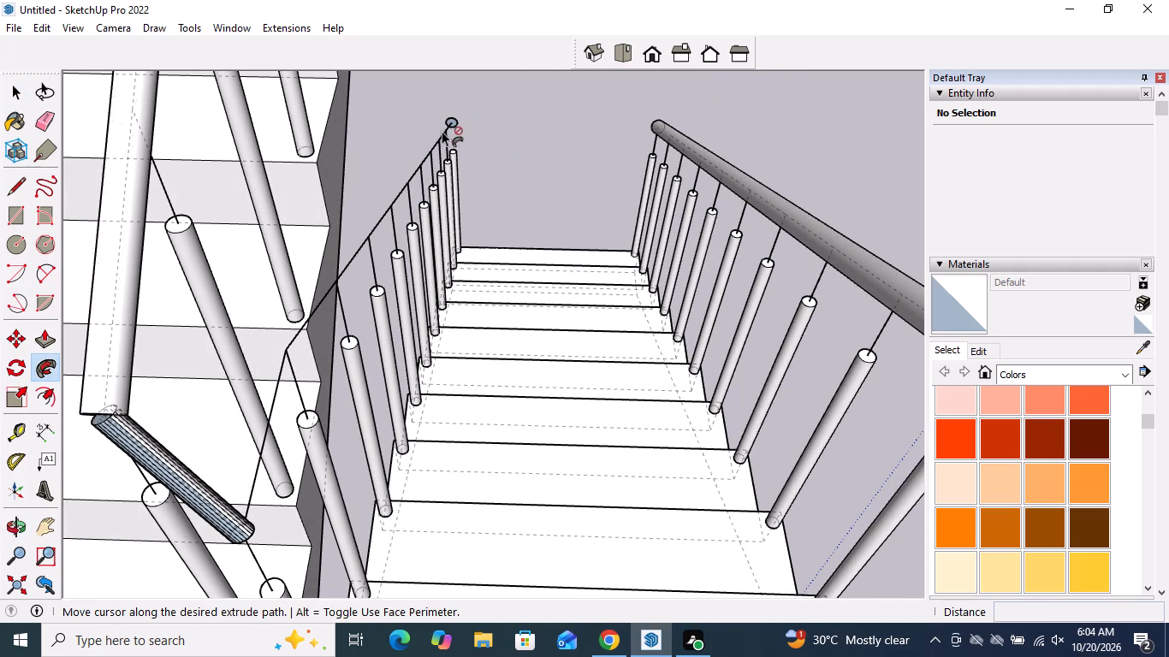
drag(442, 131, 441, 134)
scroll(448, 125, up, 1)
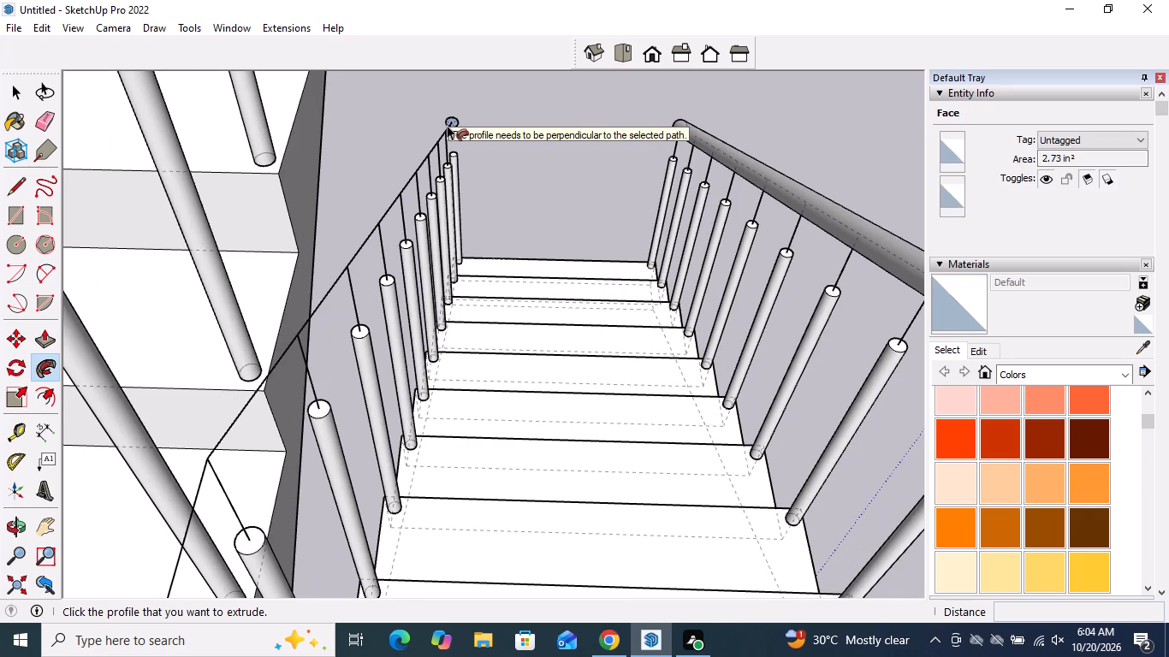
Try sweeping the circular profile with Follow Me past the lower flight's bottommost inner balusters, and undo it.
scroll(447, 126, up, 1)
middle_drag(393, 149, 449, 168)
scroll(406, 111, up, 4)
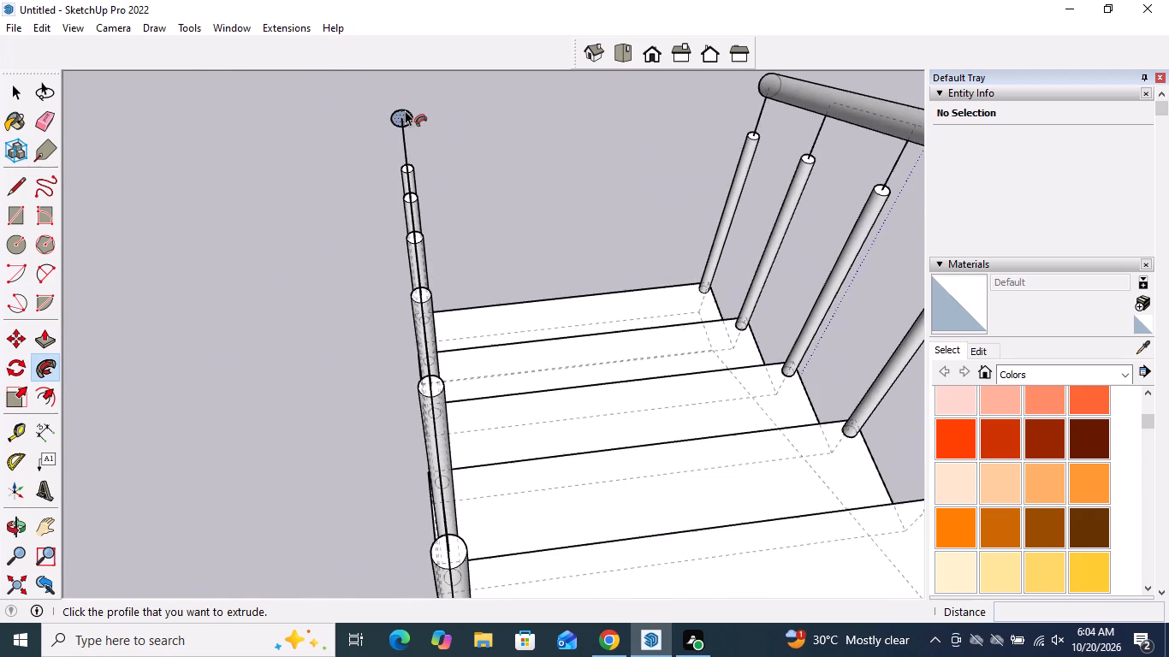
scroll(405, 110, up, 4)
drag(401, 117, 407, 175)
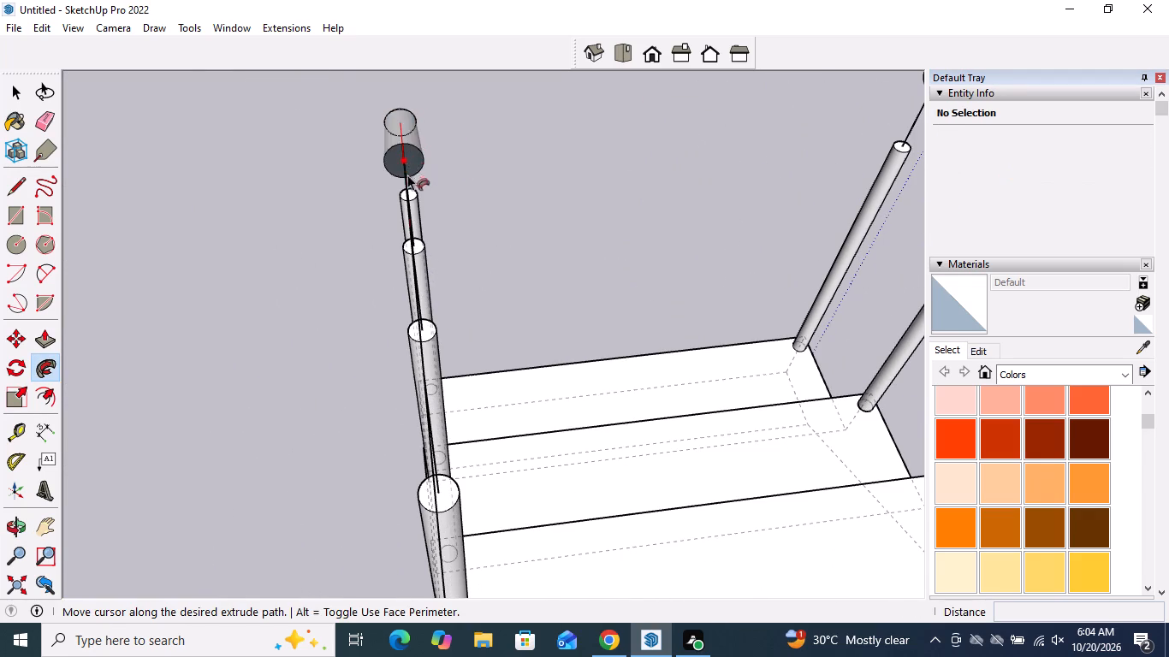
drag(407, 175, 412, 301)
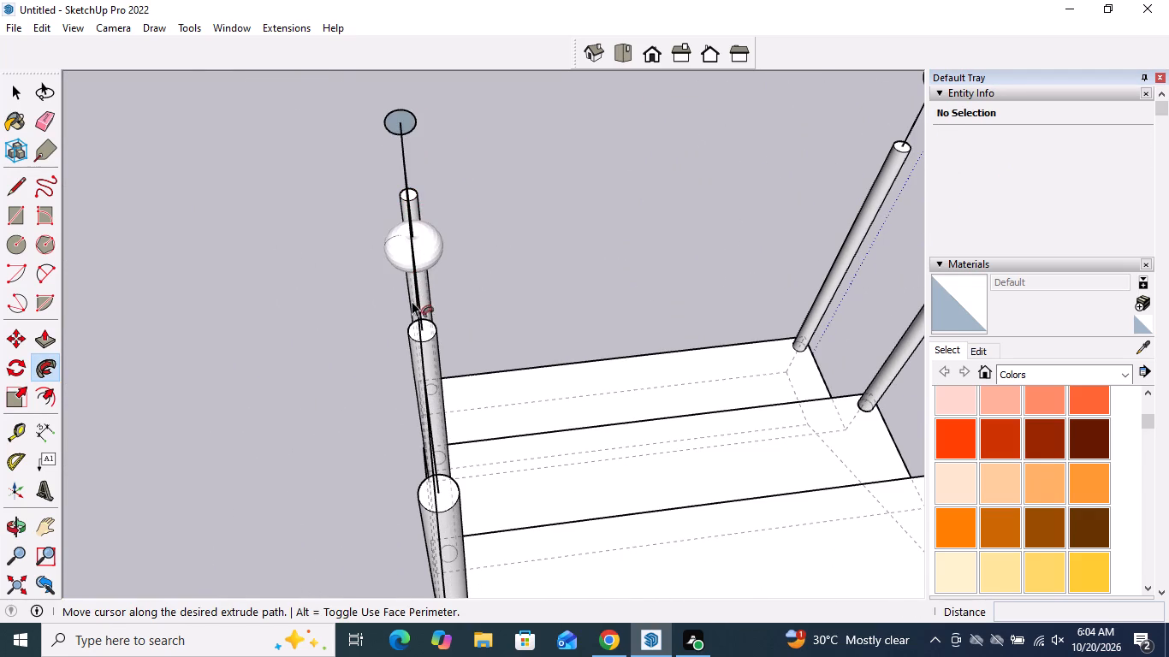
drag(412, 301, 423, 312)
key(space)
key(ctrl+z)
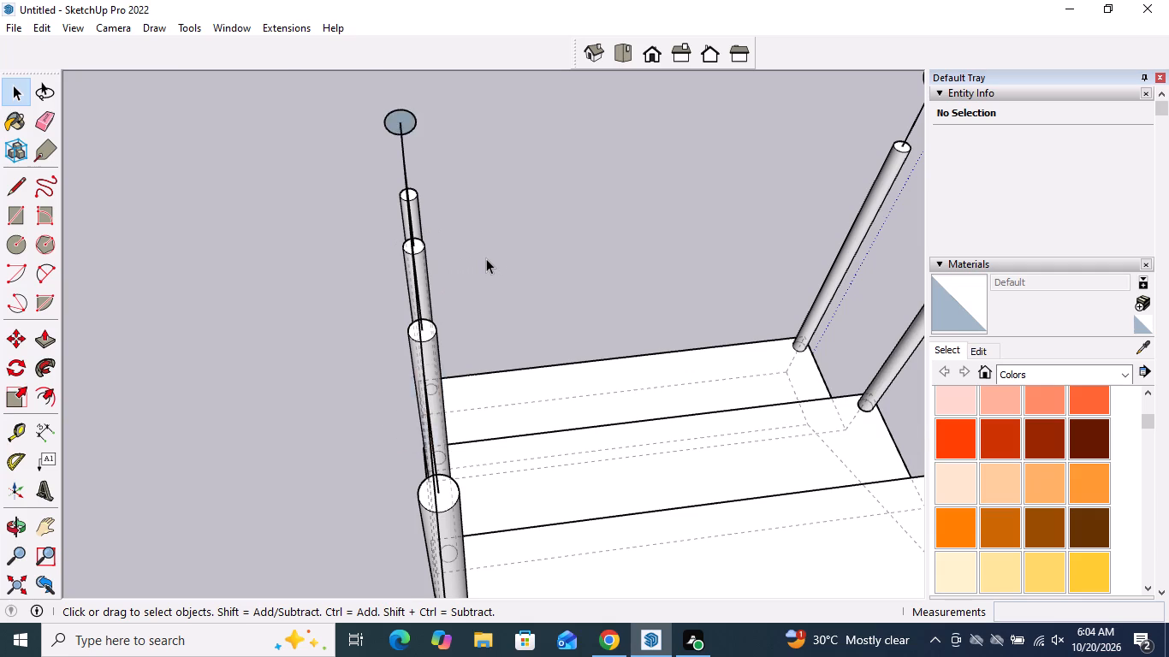
Examine the whole staircase and the separate building block, including its projecting mid-height slab.
scroll(486, 258, down, 5)
middle_drag(477, 295, 277, 89)
scroll(277, 91, down, 10)
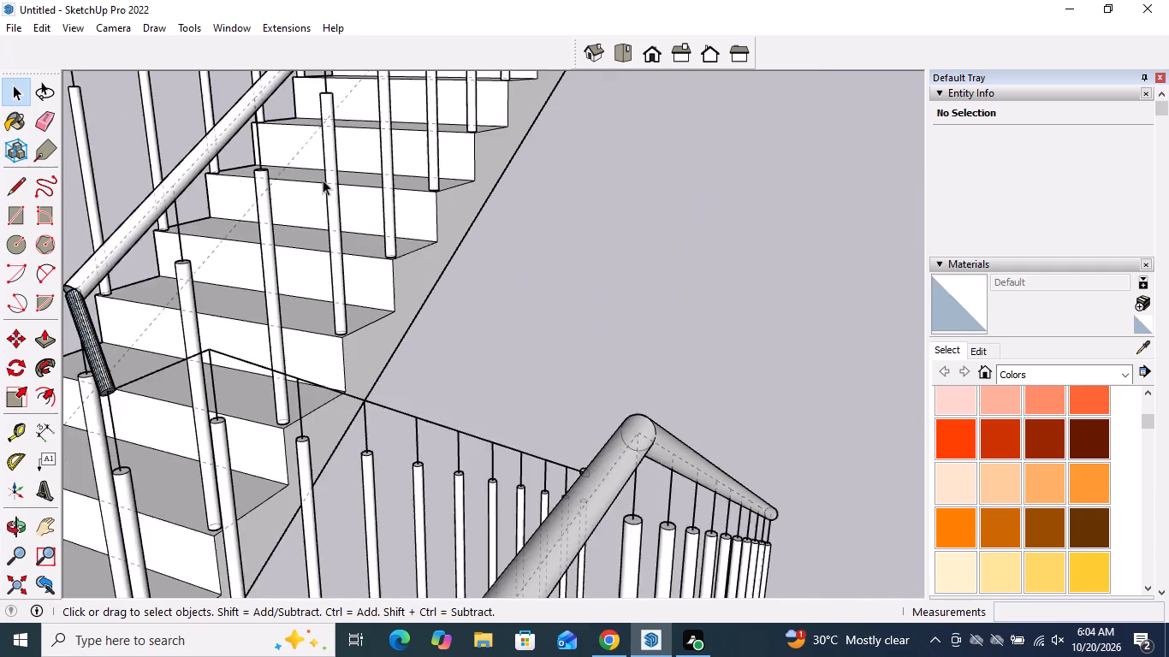
scroll(323, 180, down, 5)
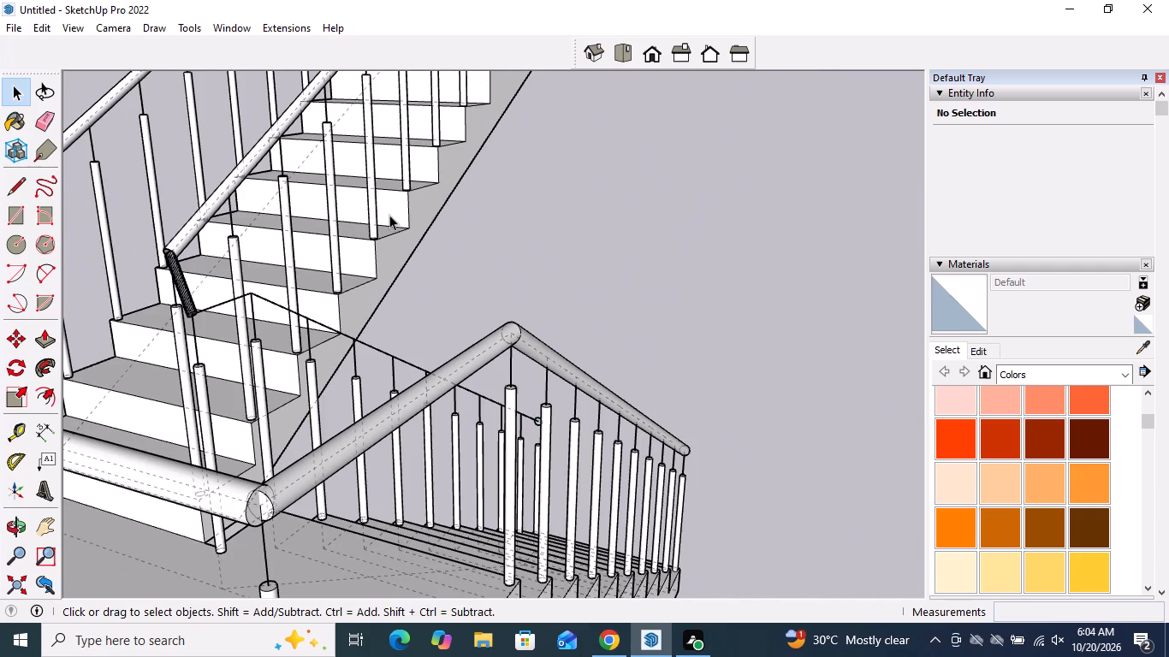
scroll(490, 187, down, 8)
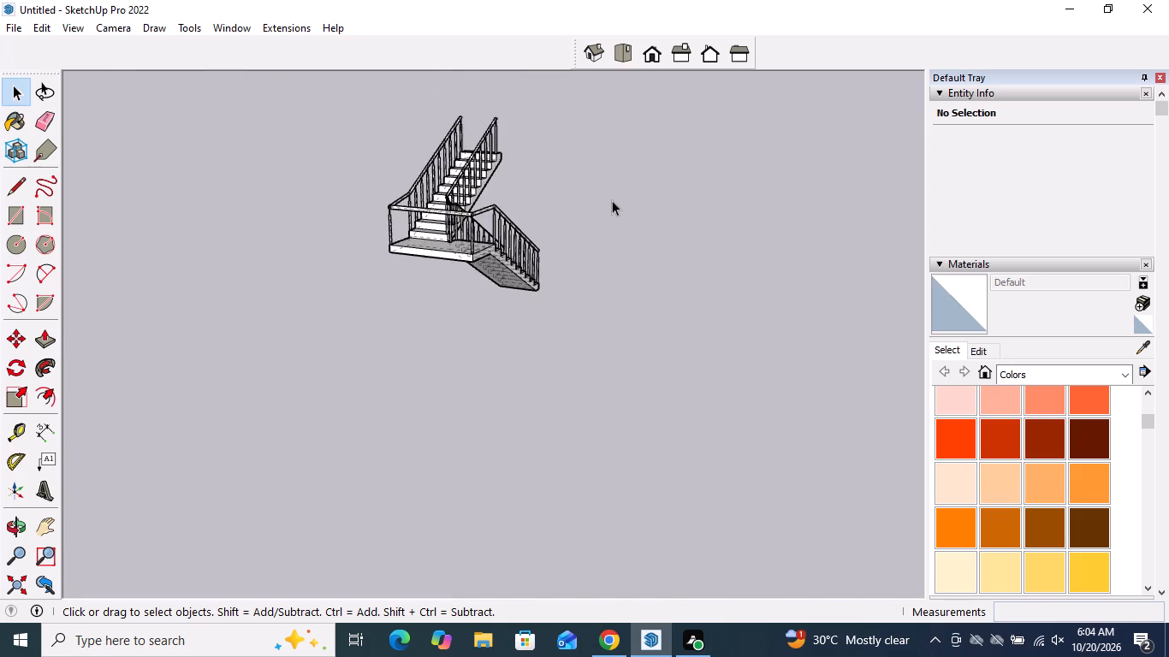
scroll(612, 200, down, 14)
scroll(820, 210, up, 9)
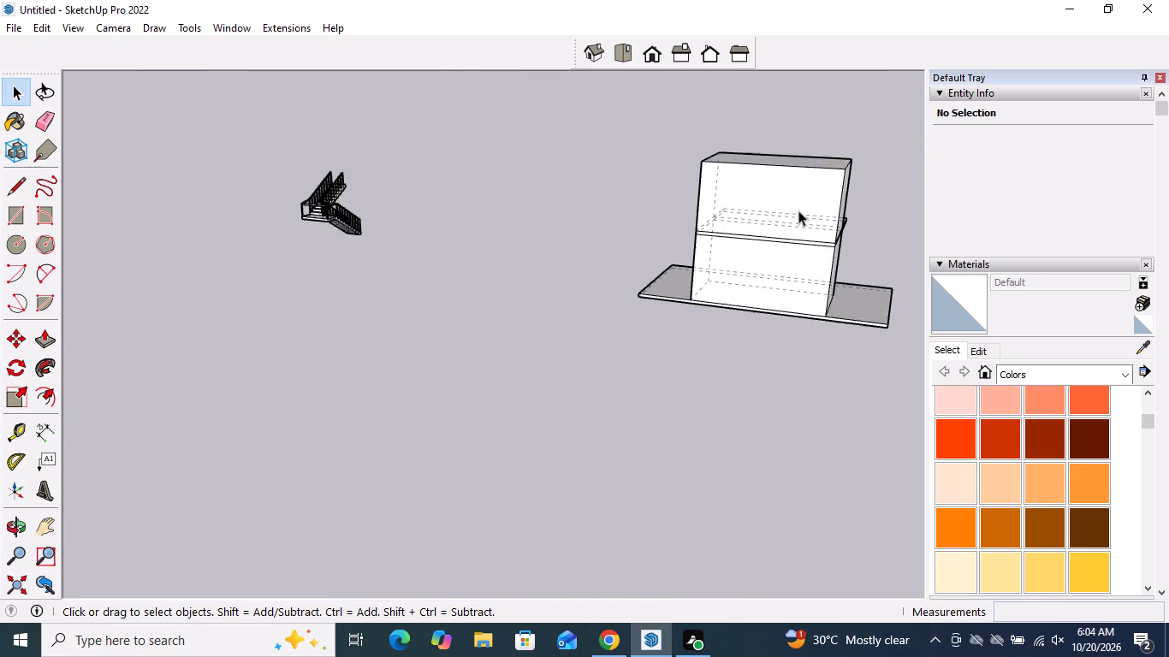
scroll(798, 210, up, 8)
middle_drag(798, 210, 424, 205)
scroll(462, 323, down, 3)
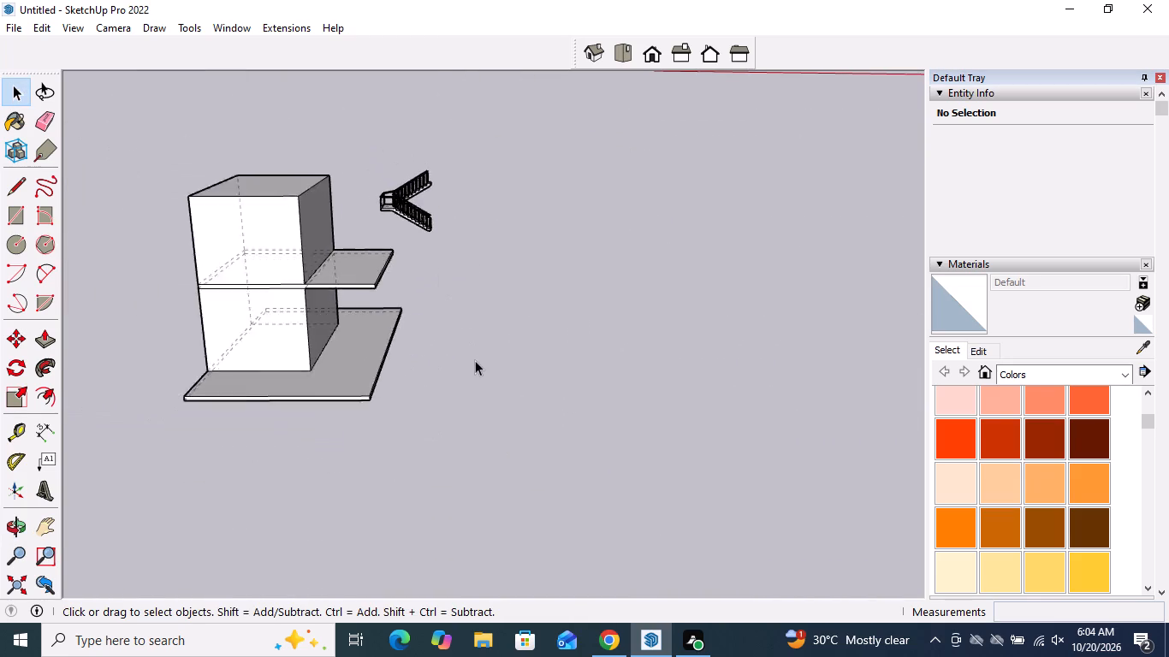
scroll(475, 360, down, 8)
middle_drag(489, 340, 84, 314)
scroll(86, 314, up, 1)
scroll(215, 259, up, 5)
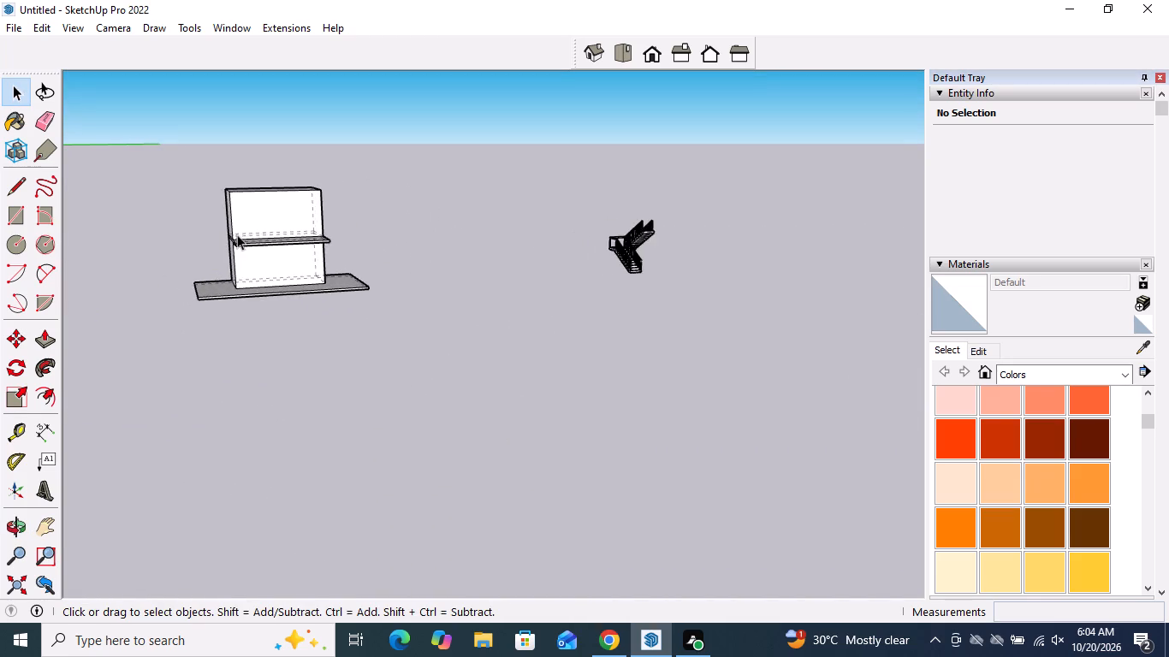
scroll(266, 219, up, 16)
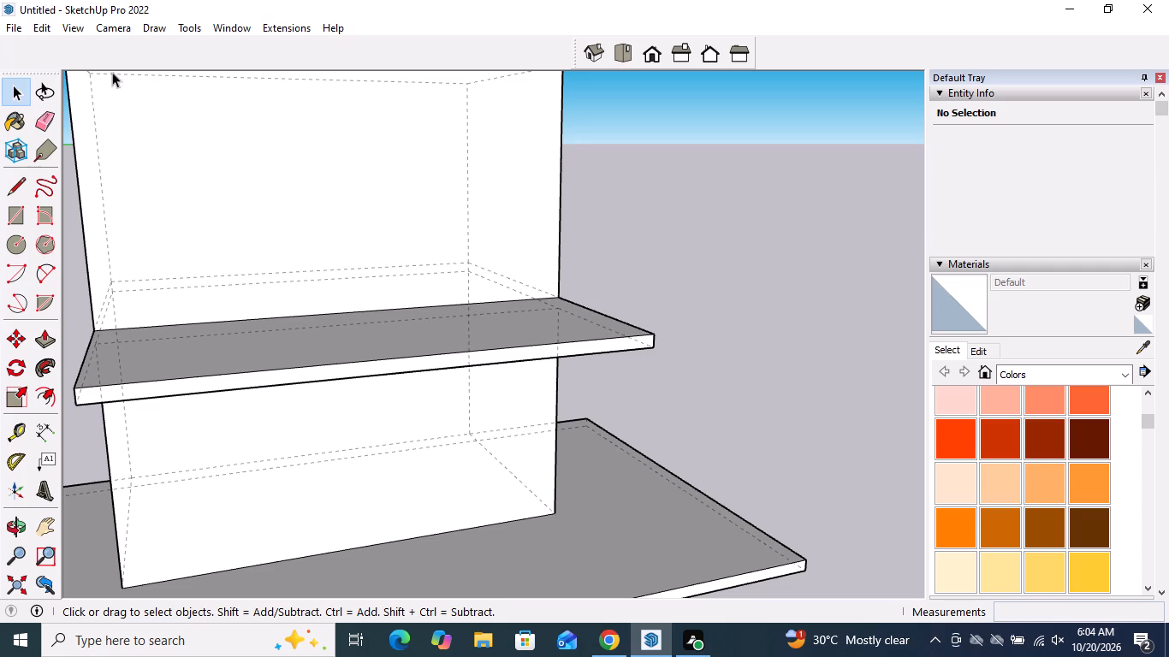
Turn on the display of hidden objects in the model.
click(70, 25)
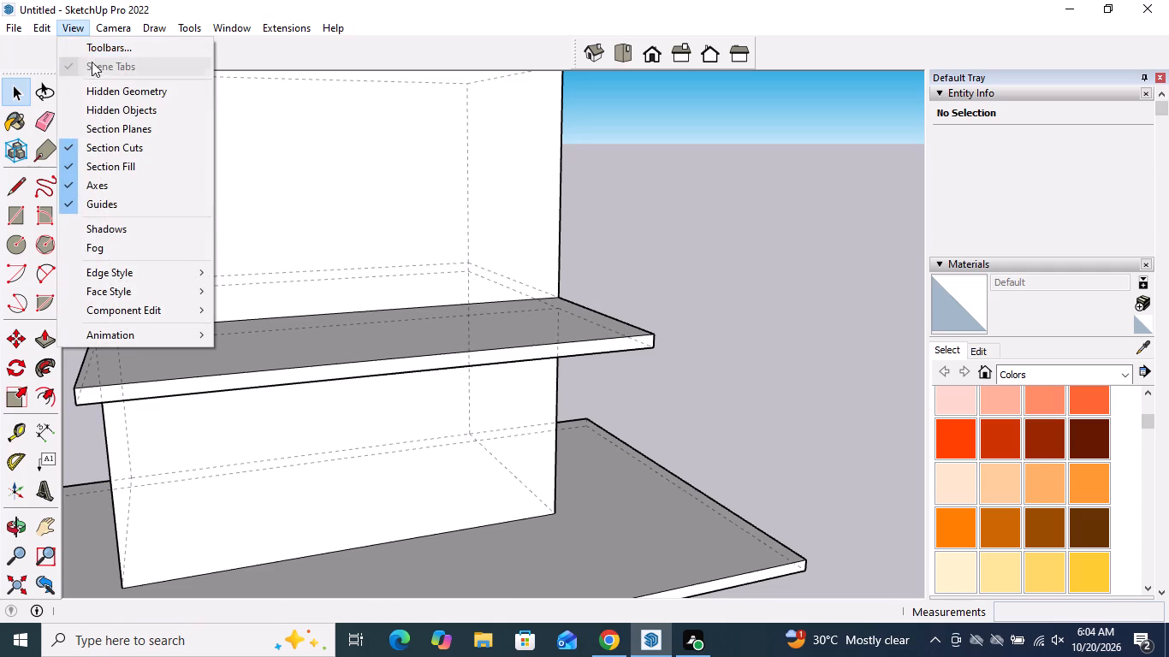
click(114, 115)
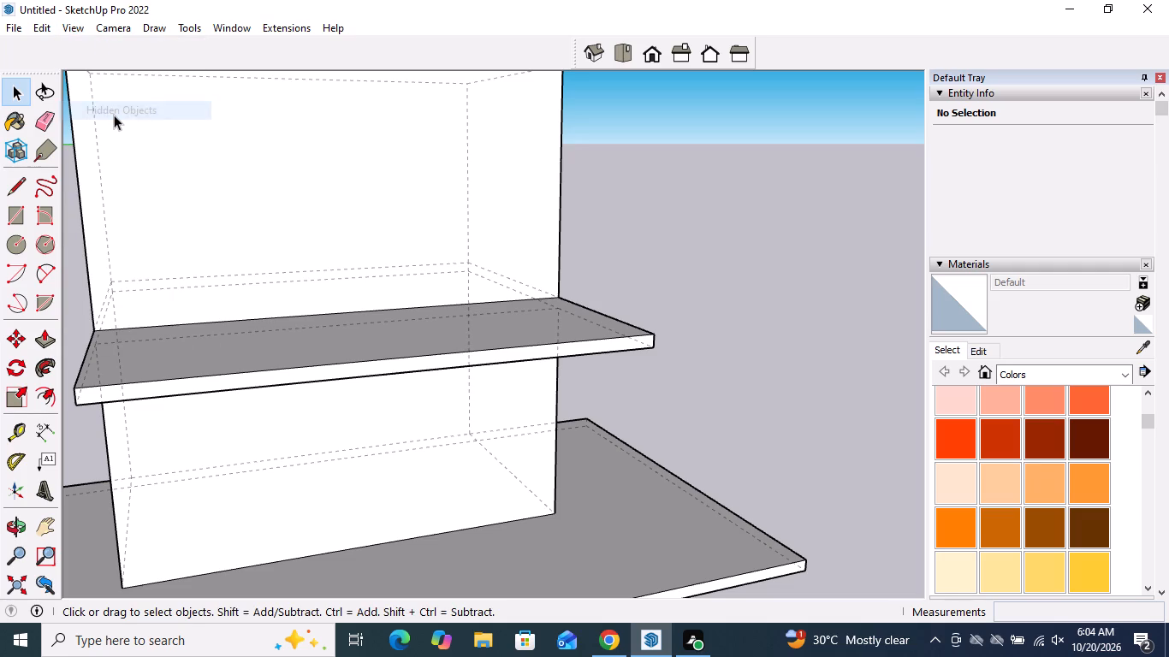
Draw a rectangle of about 212 ft² on the ground in the open area between the building block and the staircase.
scroll(235, 246, down, 7)
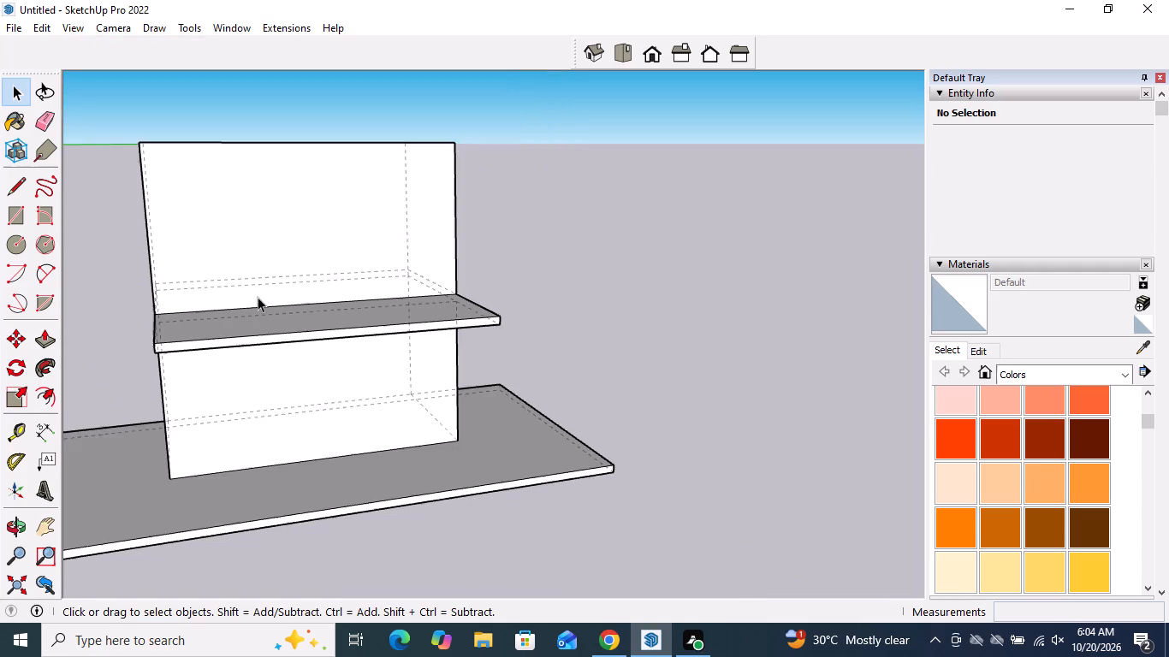
scroll(258, 297, down, 8)
scroll(258, 303, up, 10)
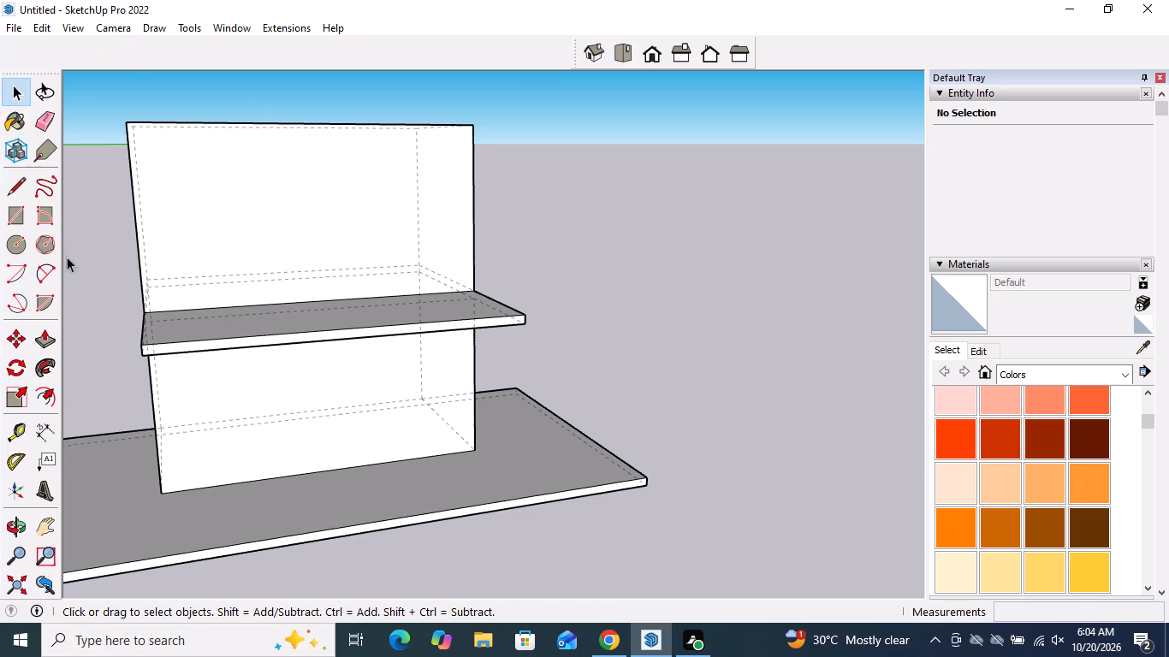
scroll(68, 269, down, 5)
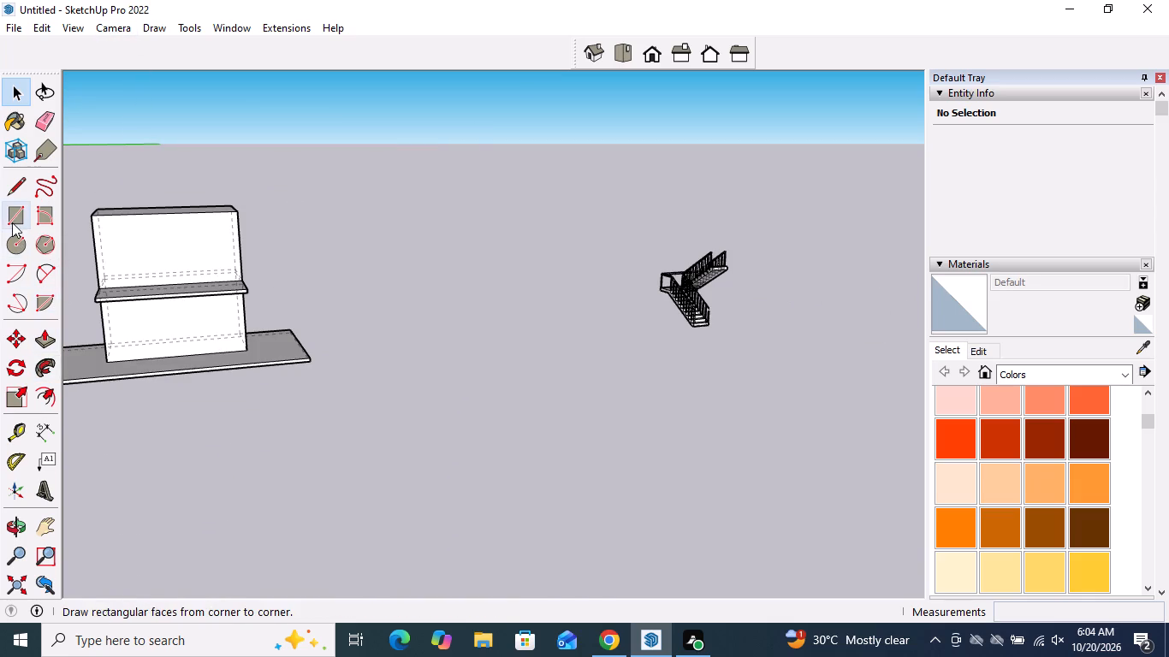
click(12, 221)
drag(311, 432, 469, 477)
key(space)
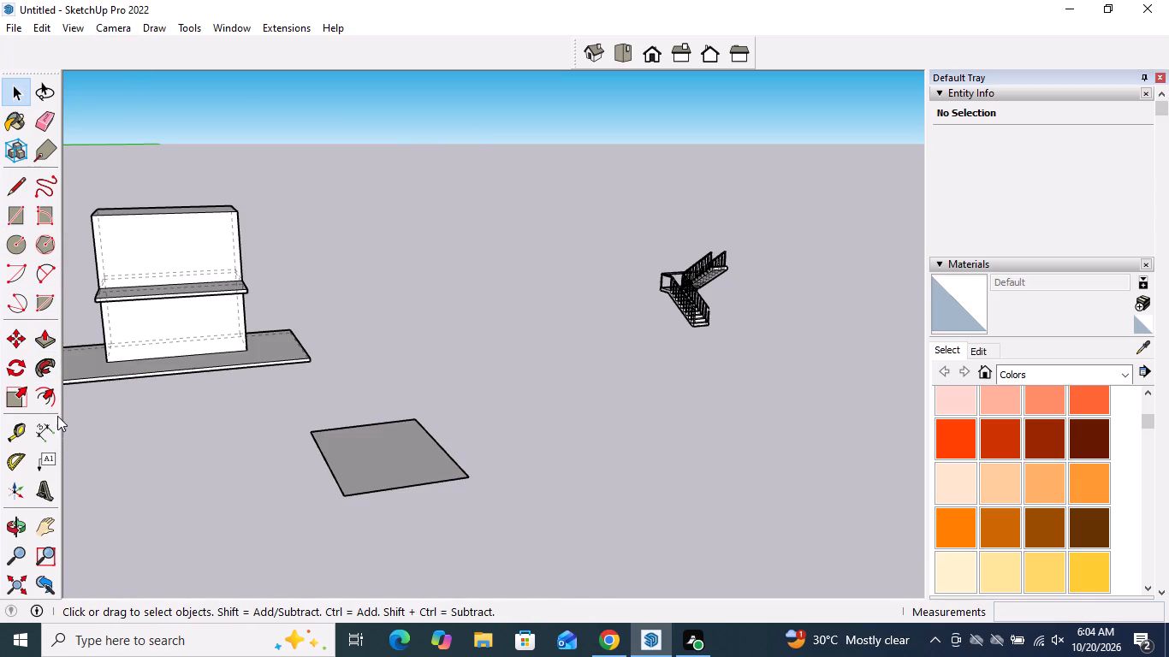
Push/Pull the new ground rectangle upward about 11' into a solid box.
click(57, 413)
click(62, 397)
click(52, 337)
click(382, 473)
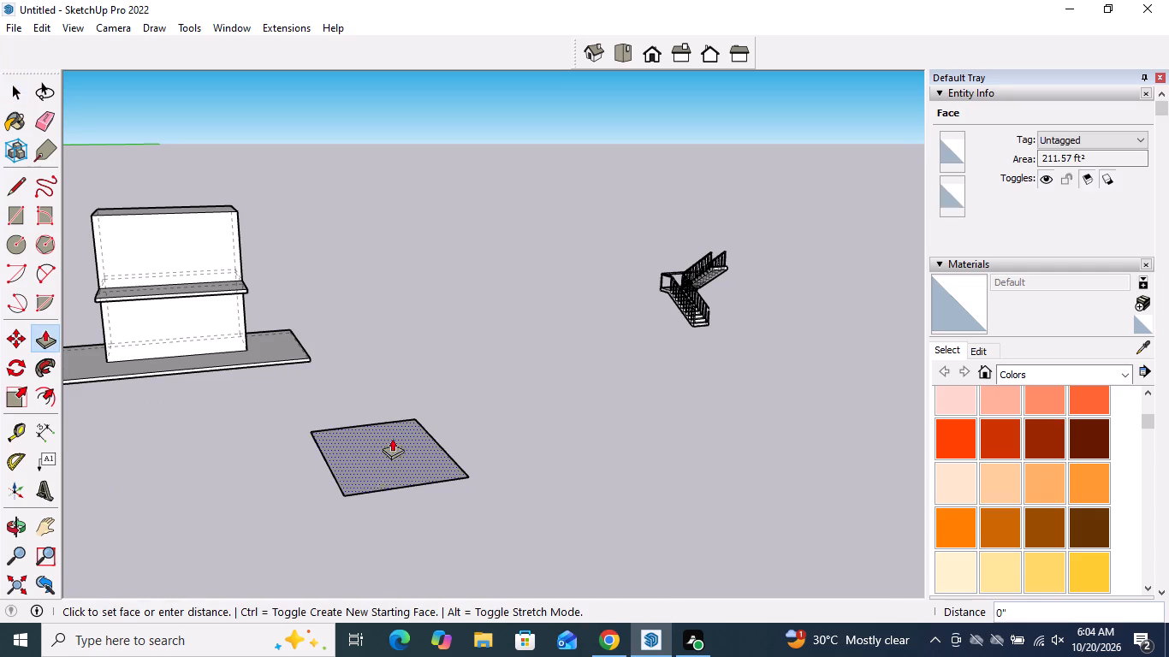
click(424, 359)
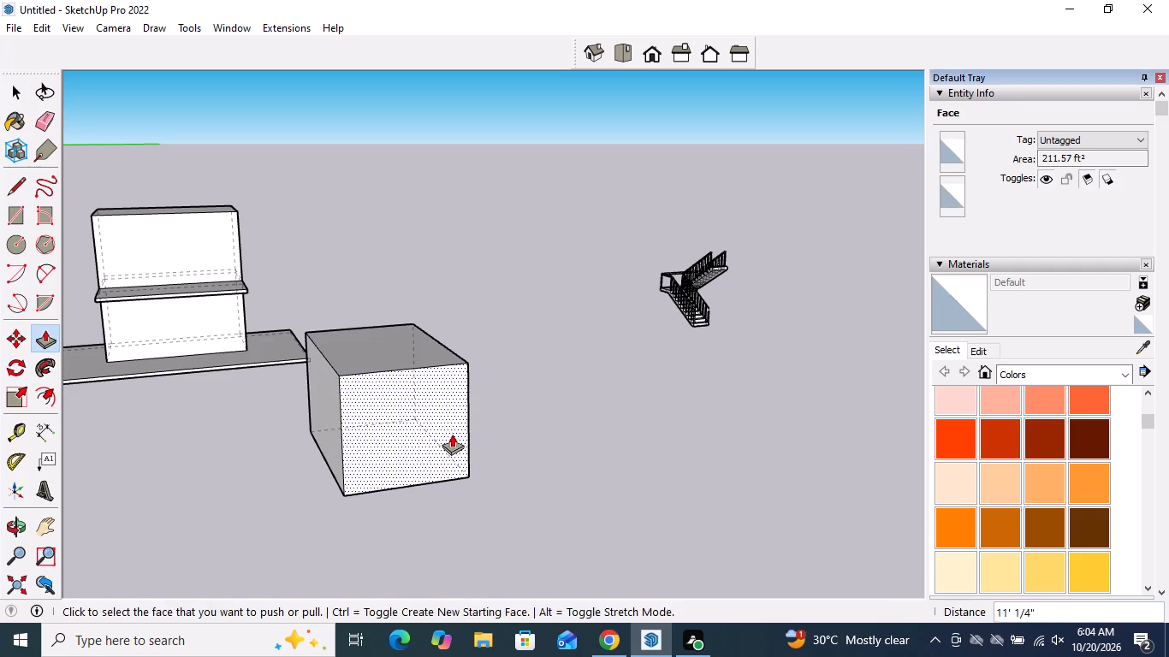
Examine the new box from several angles, including its hidden back edges and its placement relative to the building block and staircase.
middle_drag(452, 434, 389, 456)
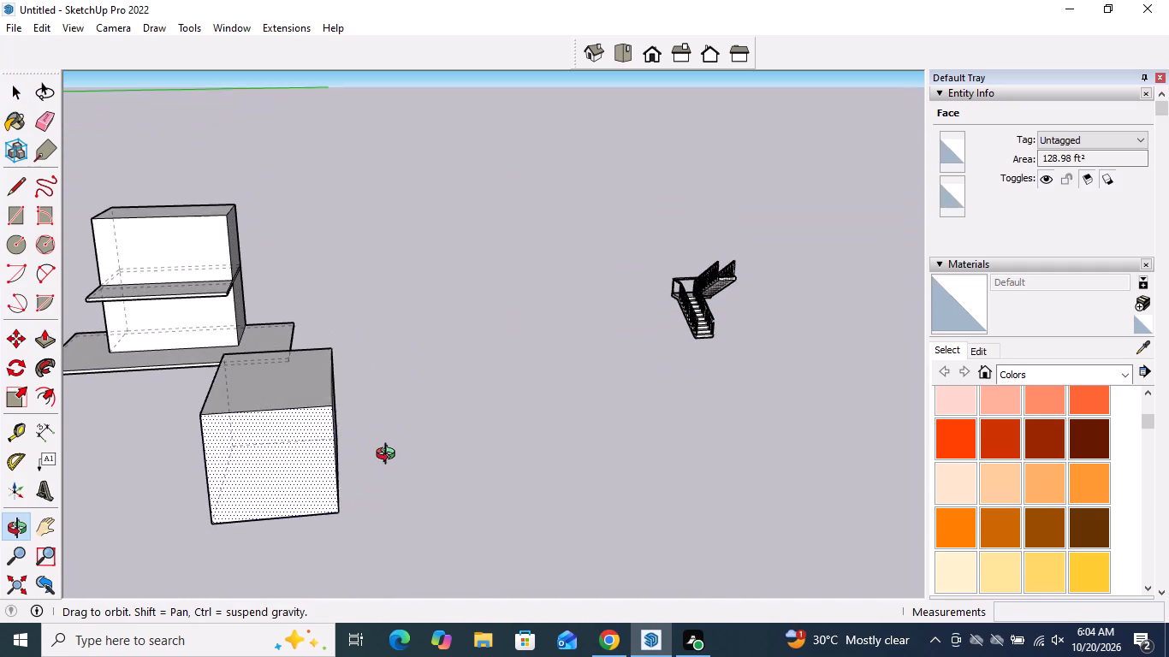
middle_drag(389, 456, 388, 457)
key(Escape)
key(grave)
scroll(476, 393, down, 9)
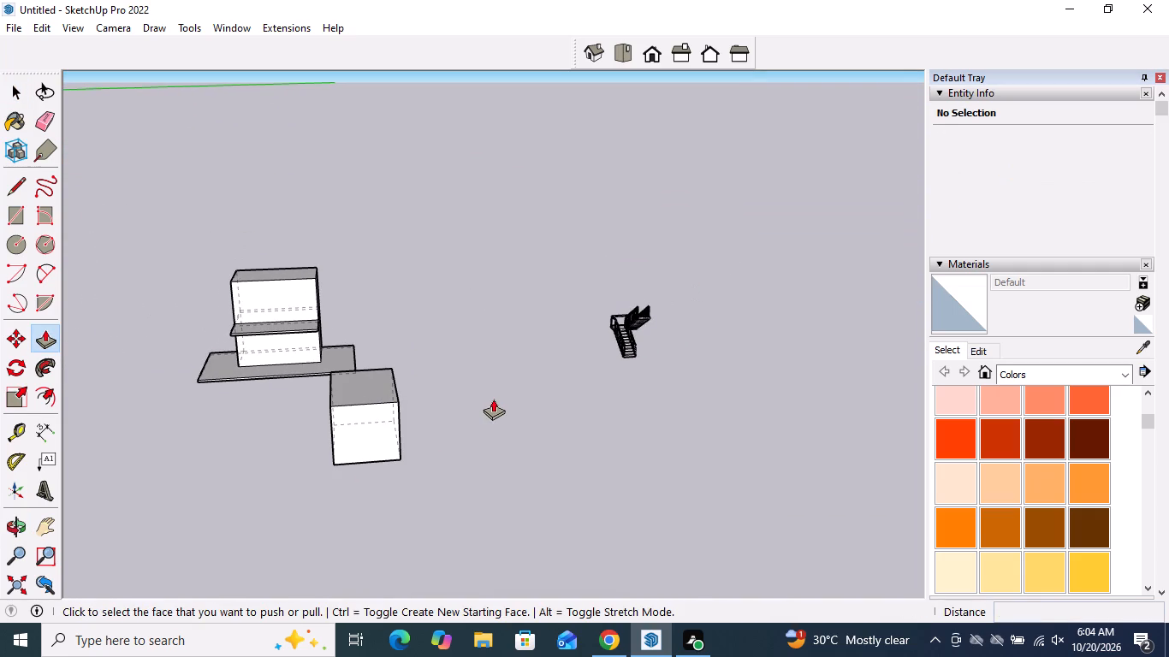
key(space)
scroll(493, 400, down, 4)
scroll(493, 400, up, 10)
scroll(493, 400, down, 9)
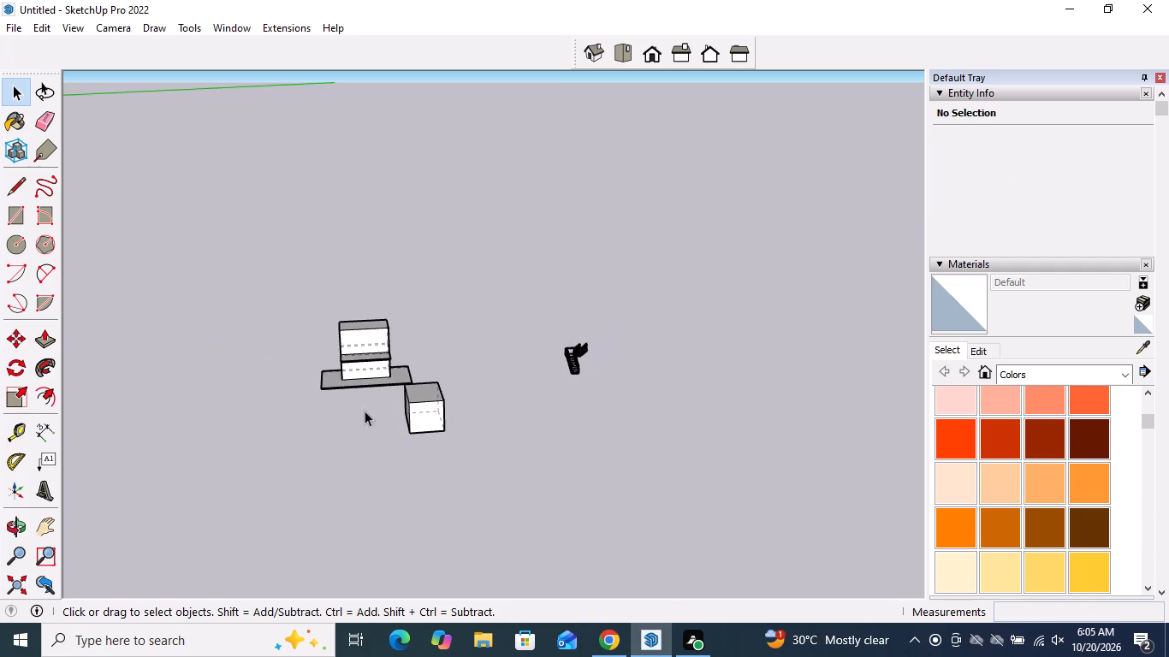
middle_drag(365, 410, 504, 320)
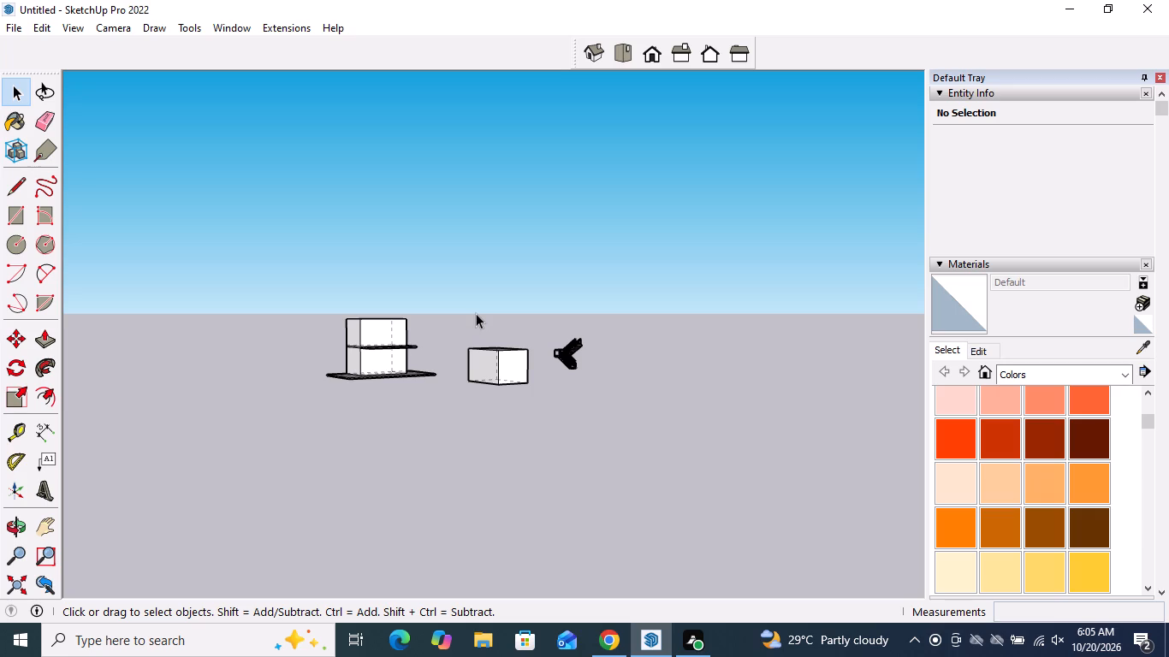
scroll(498, 394, down, 5)
middle_drag(531, 332, 347, 450)
scroll(425, 390, up, 17)
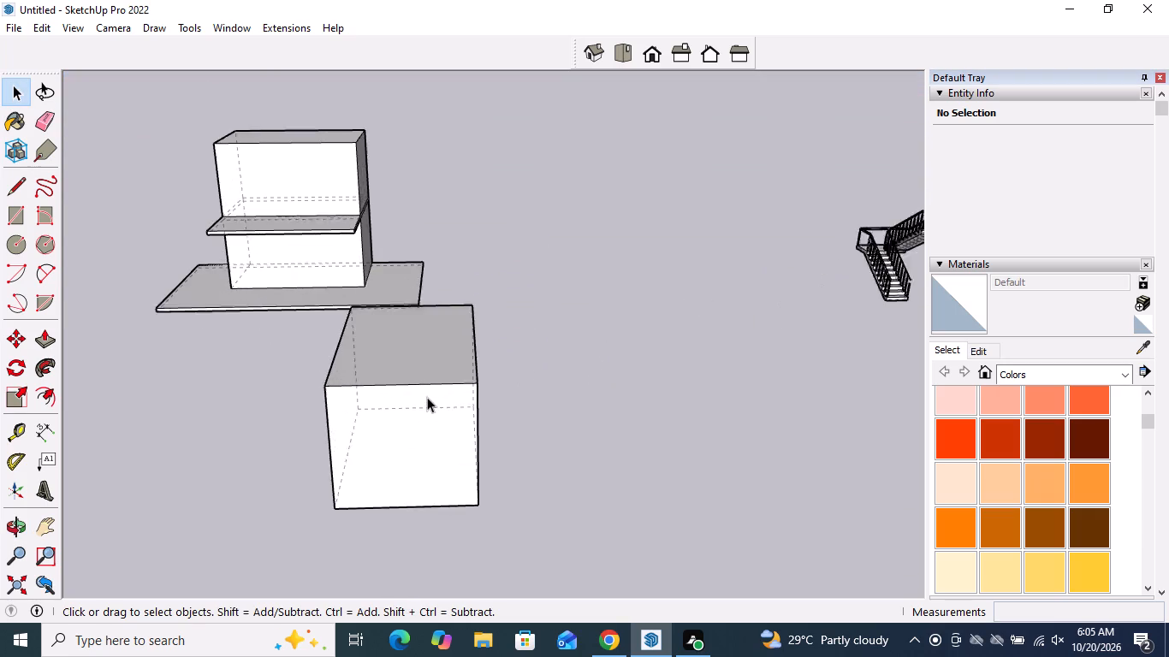
scroll(427, 397, up, 2)
middle_drag(427, 396, 491, 345)
scroll(491, 346, up, 4)
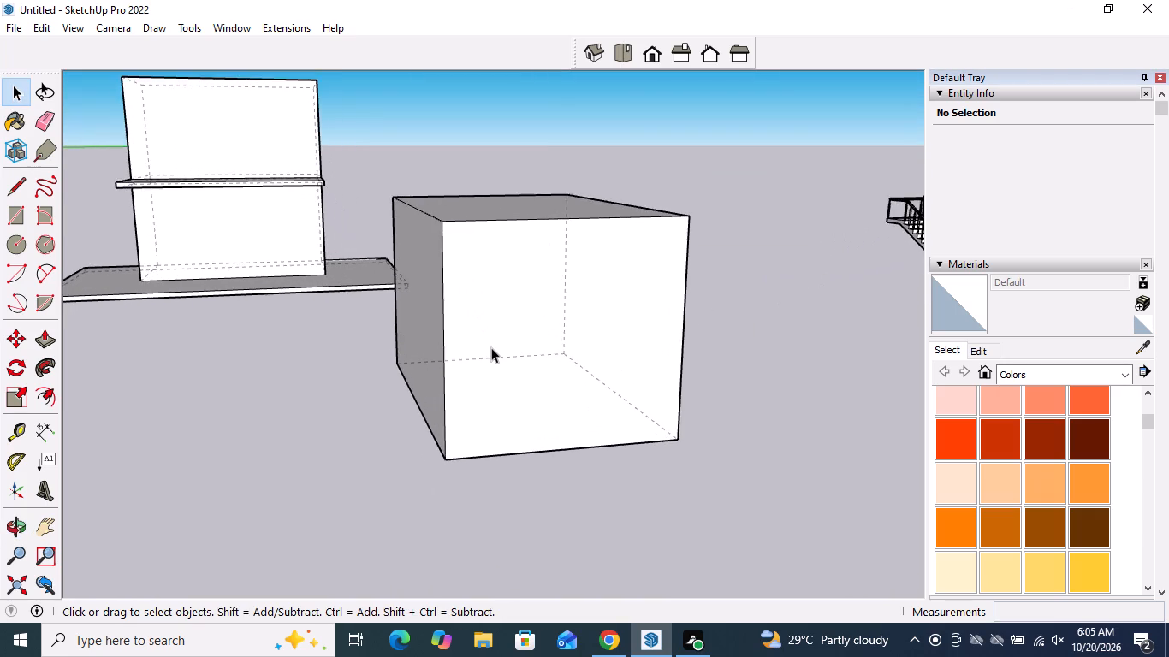
scroll(491, 347, up, 4)
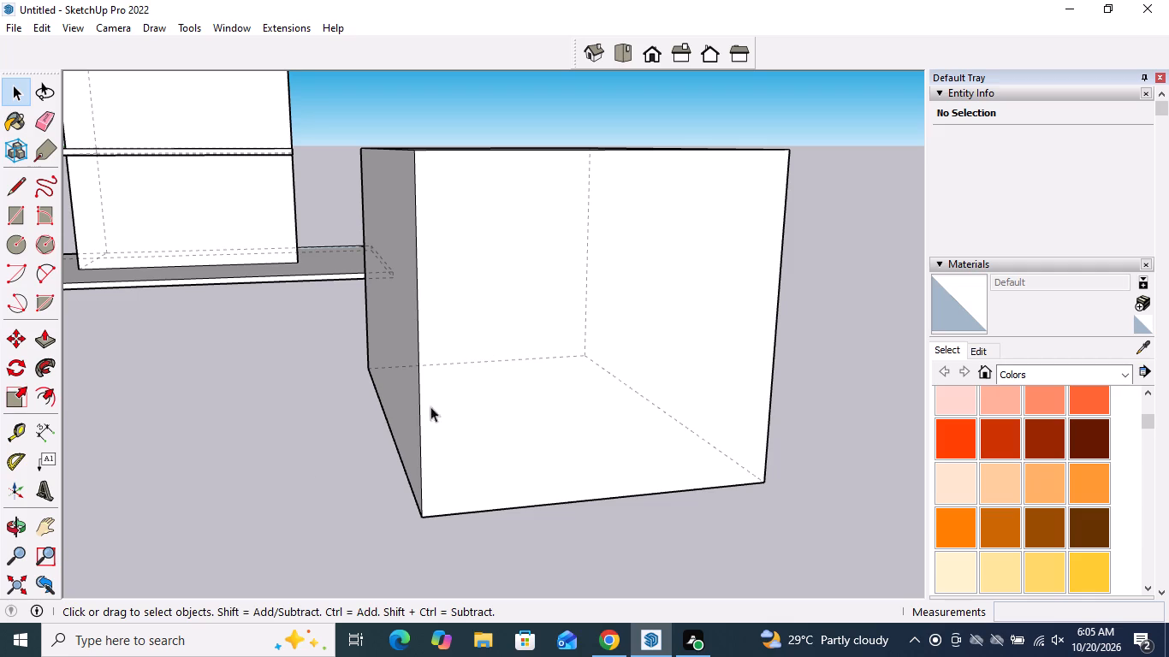
scroll(44, 470, down, 7)
scroll(228, 551, up, 3)
scroll(228, 551, down, 11)
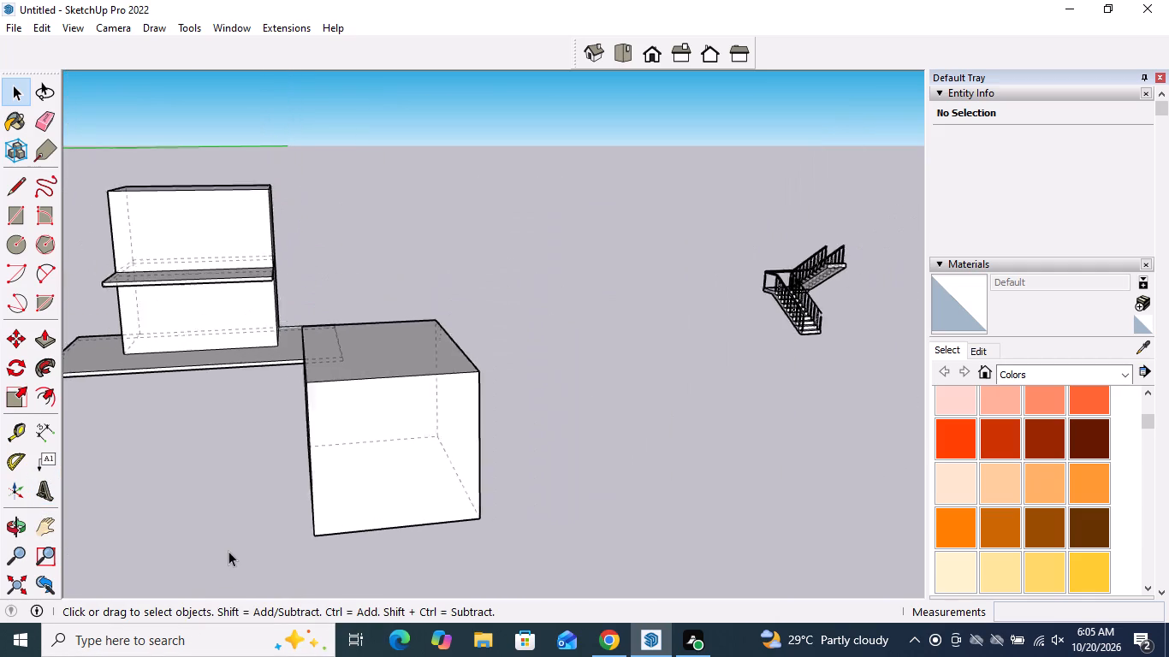
scroll(228, 551, down, 4)
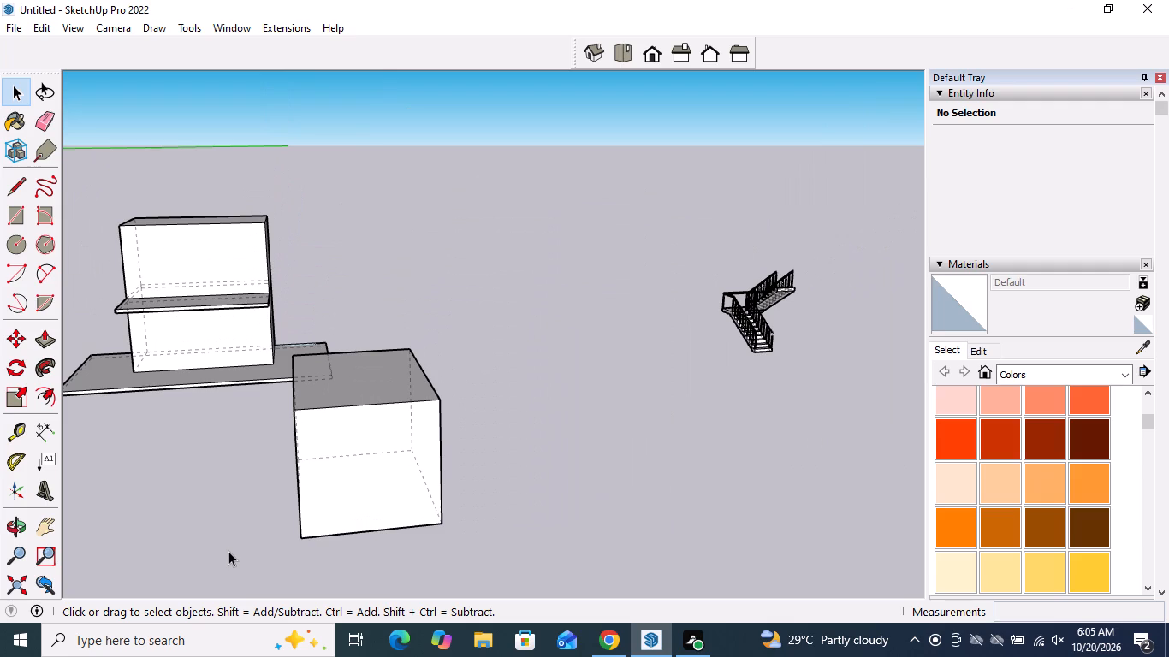
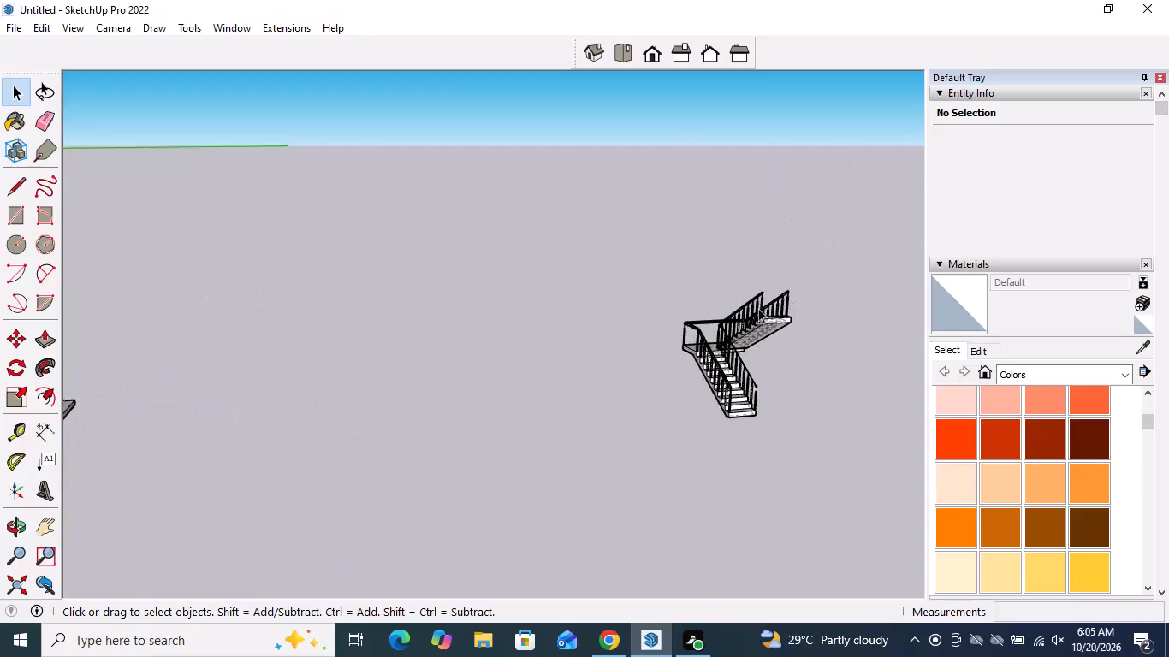
Select the whole staircase with its handrails and make it a group.
scroll(758, 308, up, 10)
middle_drag(730, 353, 958, 402)
scroll(637, 345, down, 7)
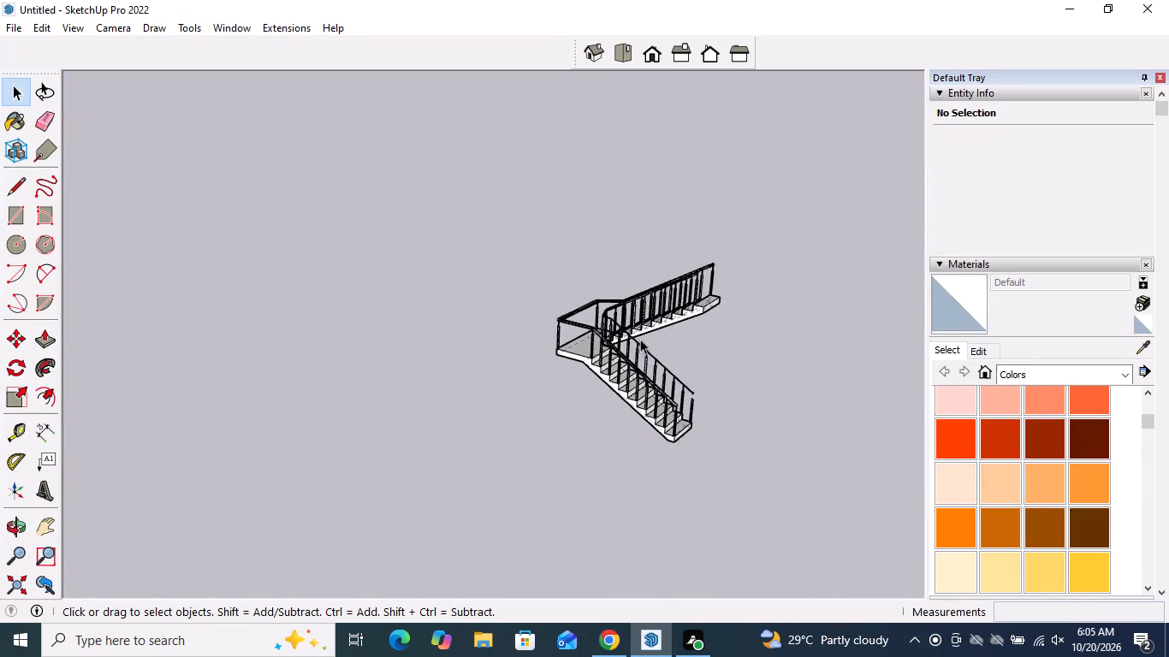
scroll(640, 339, down, 9)
scroll(589, 347, up, 4)
scroll(533, 335, down, 5)
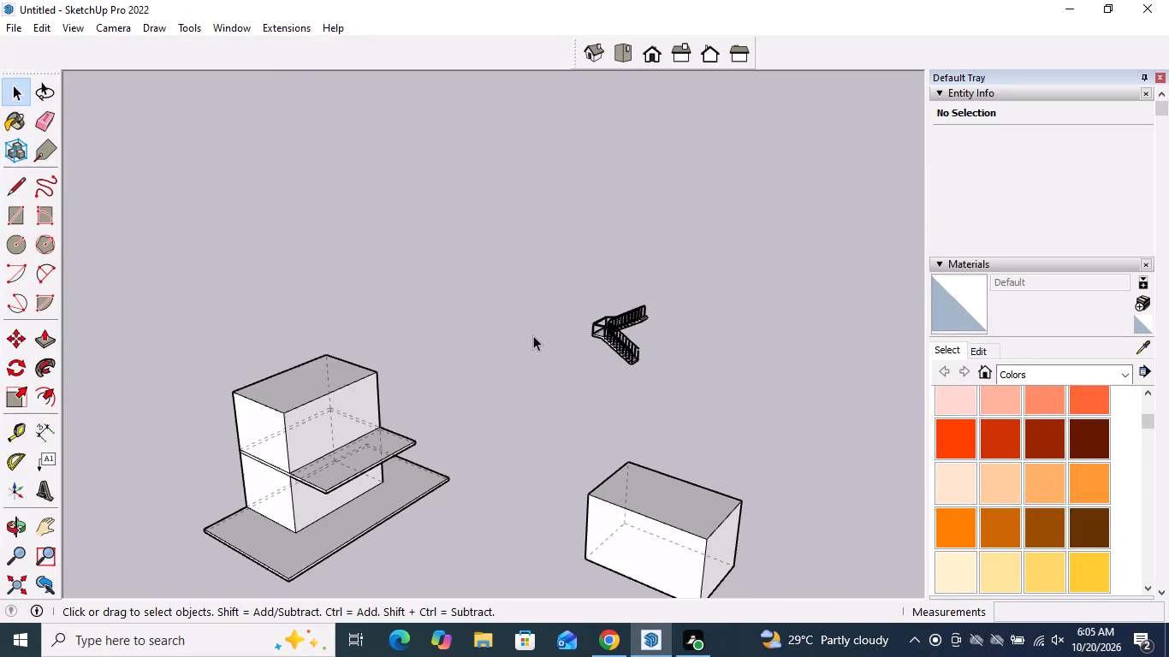
drag(682, 367, 565, 254)
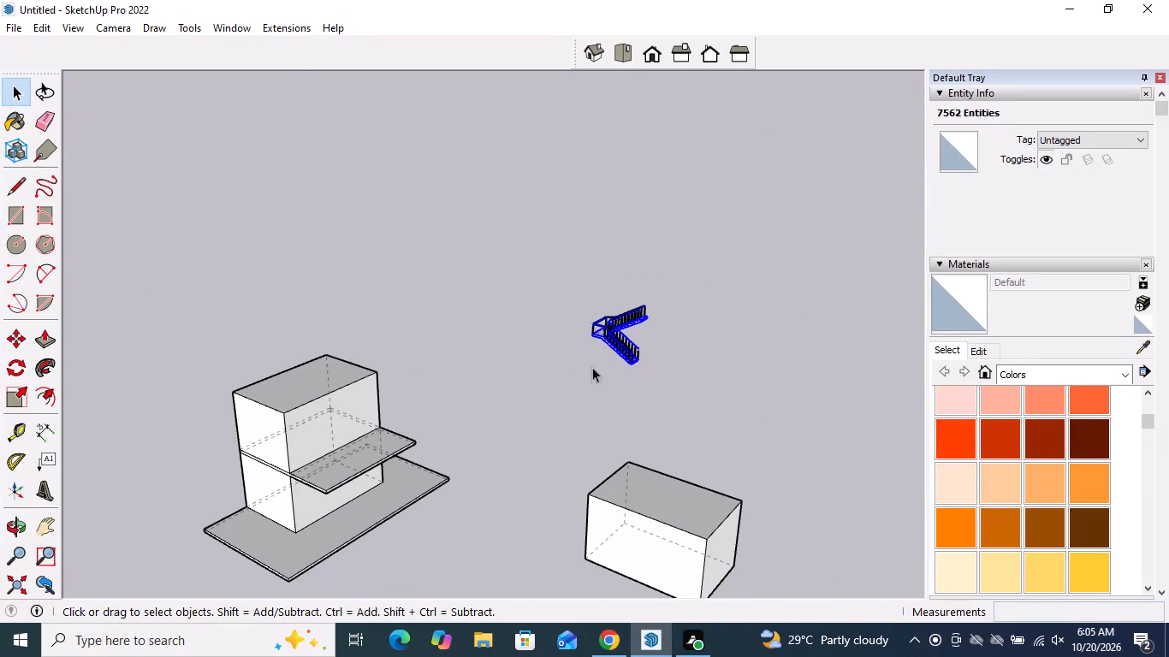
scroll(632, 320, up, 14)
drag(728, 522, 683, 449)
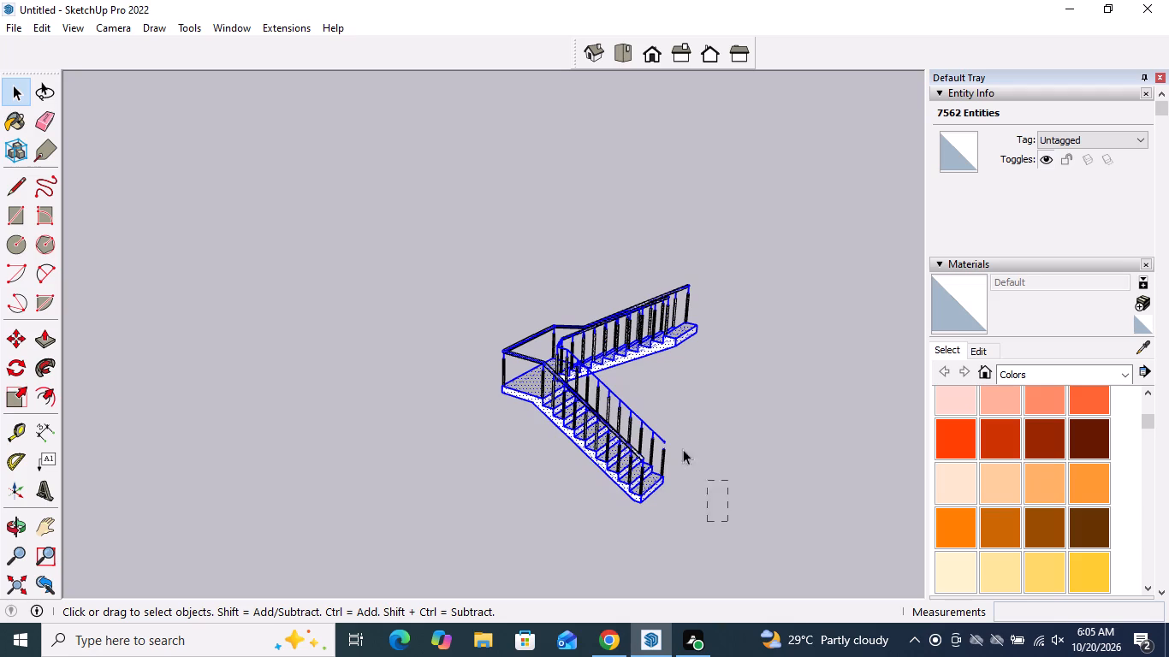
drag(683, 449, 485, 266)
right_click(567, 416)
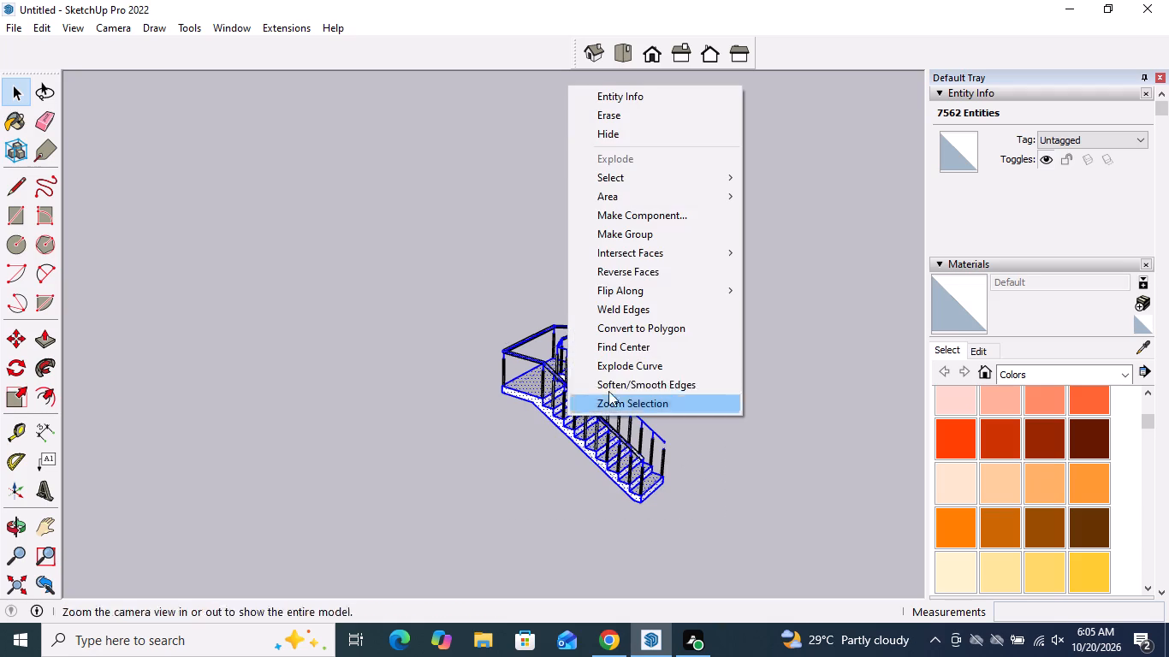
click(636, 239)
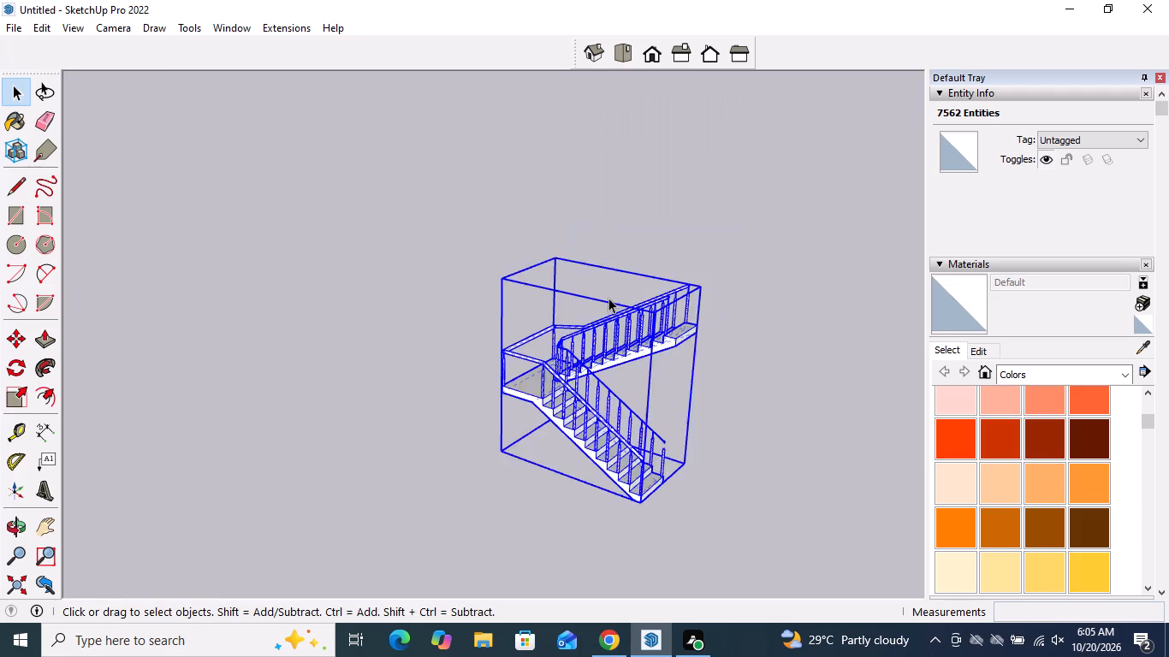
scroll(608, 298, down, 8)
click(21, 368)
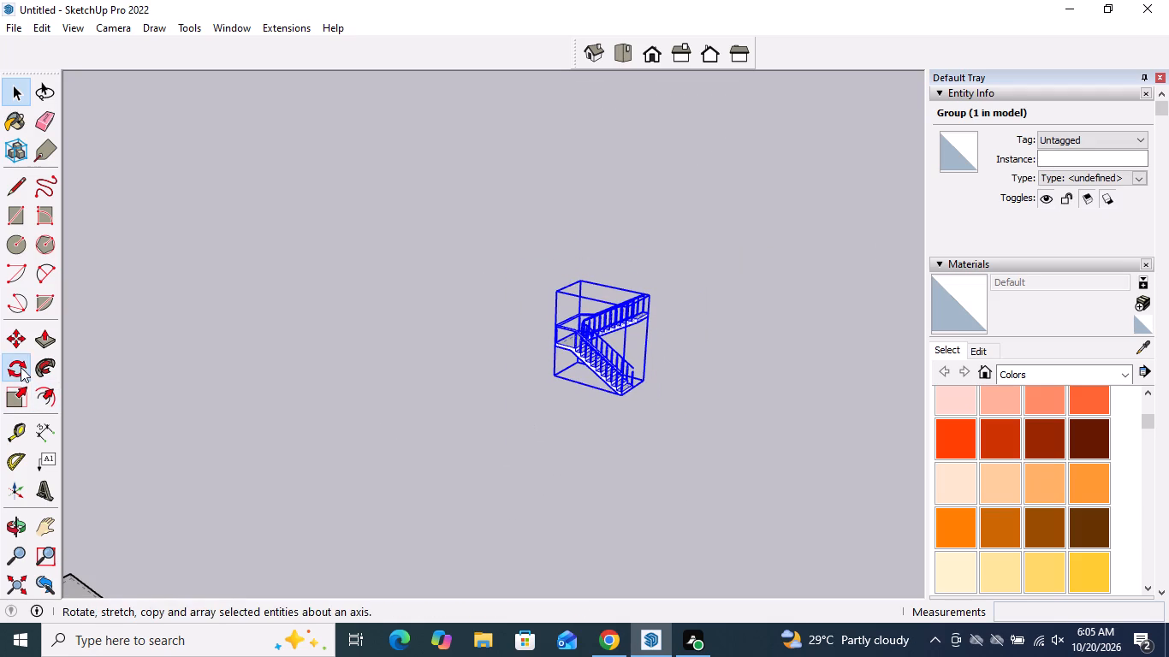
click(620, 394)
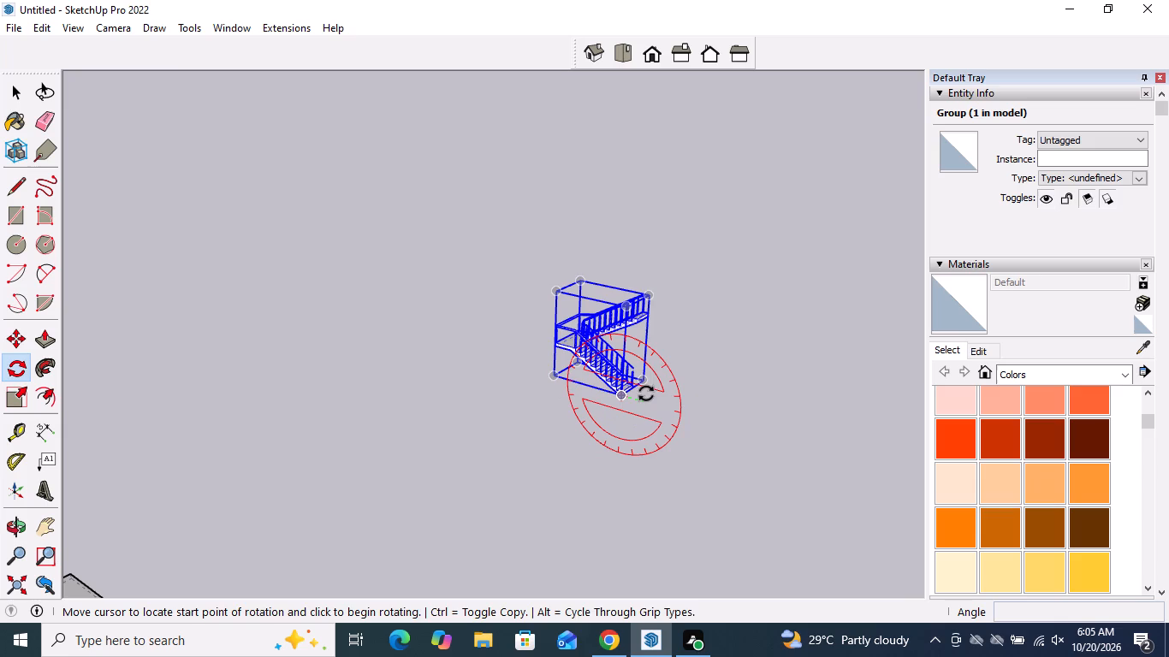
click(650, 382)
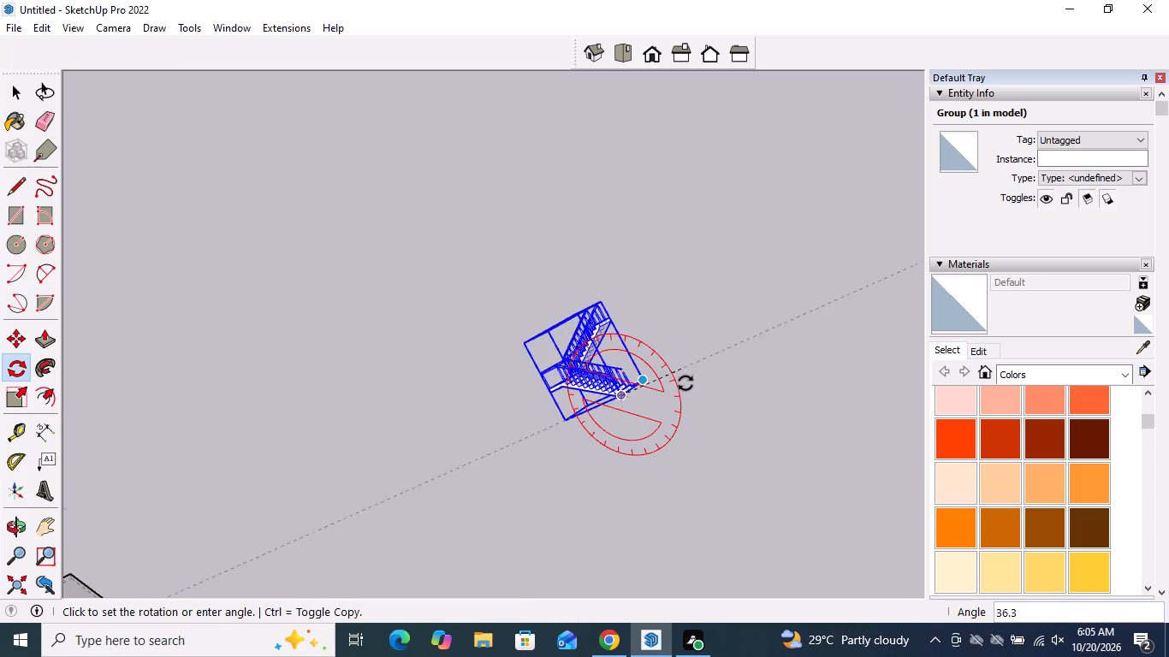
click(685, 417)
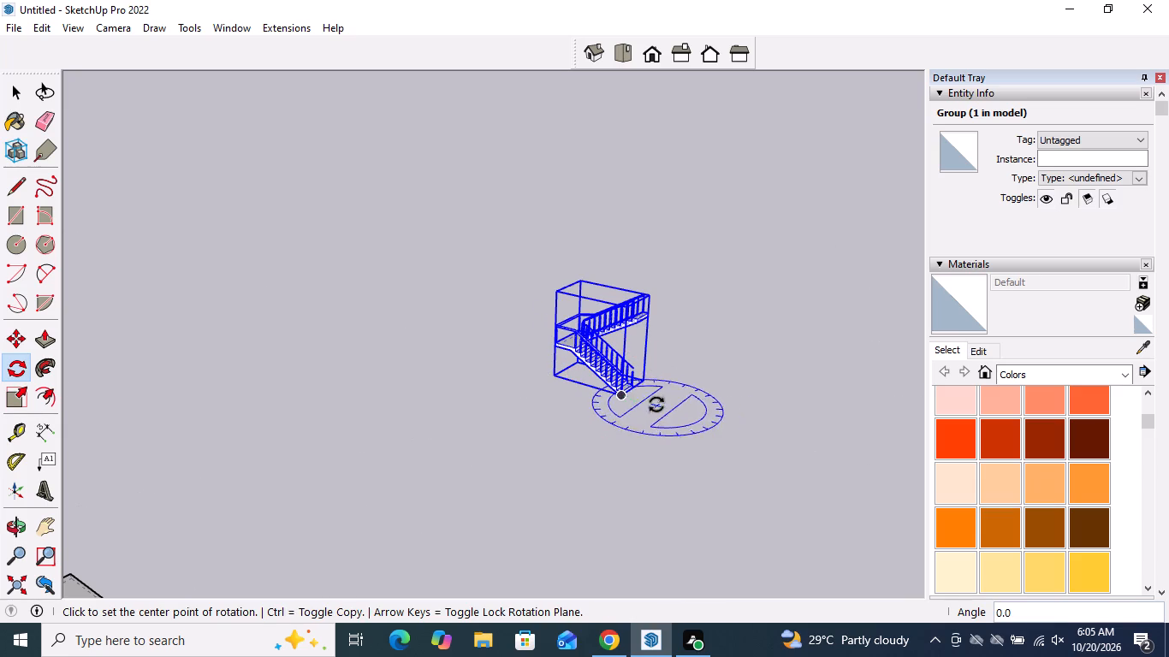
Rotate the staircase group 90° on the horizontal plane about the bottom corner of its lower flight.
click(626, 392)
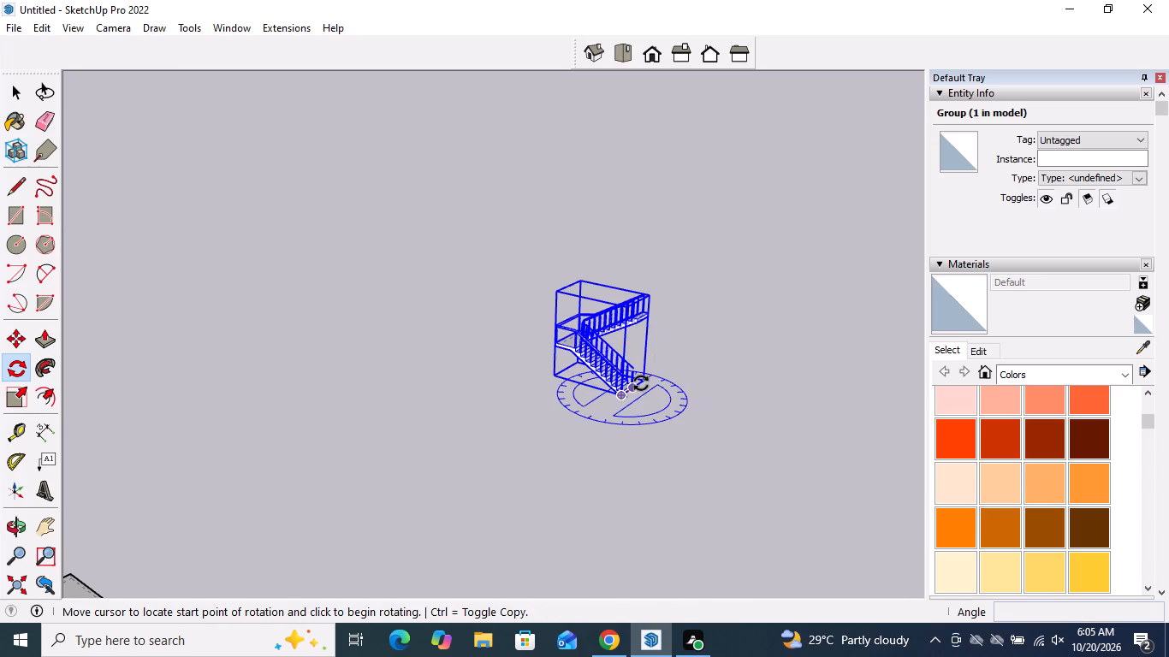
click(648, 376)
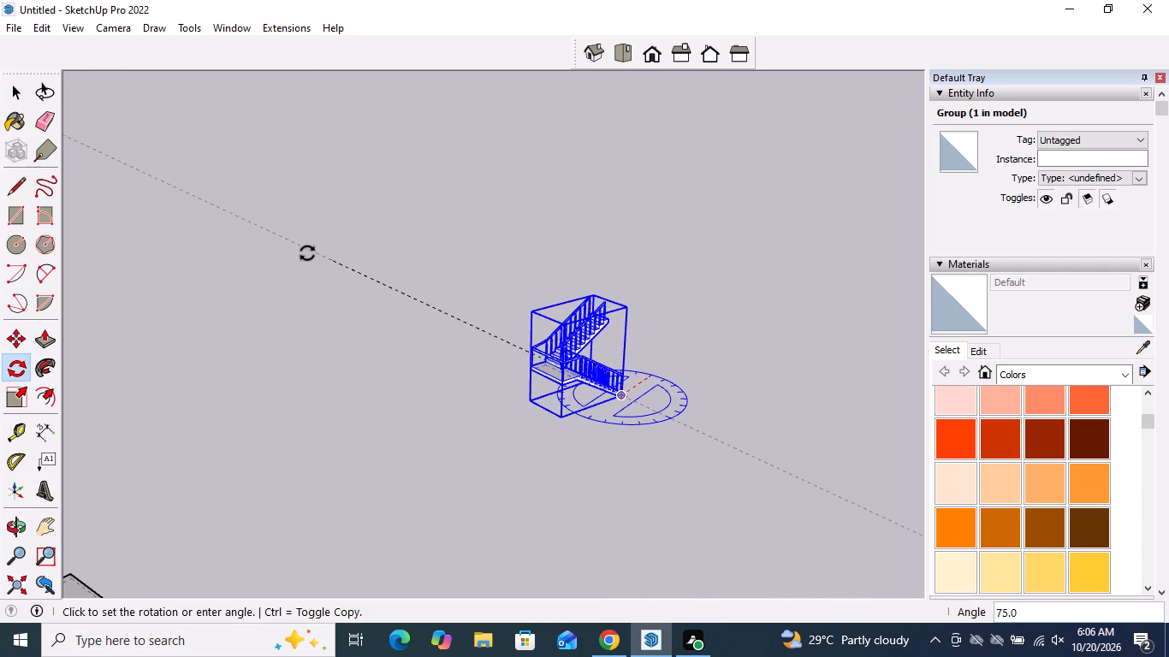
scroll(309, 251, up, 4)
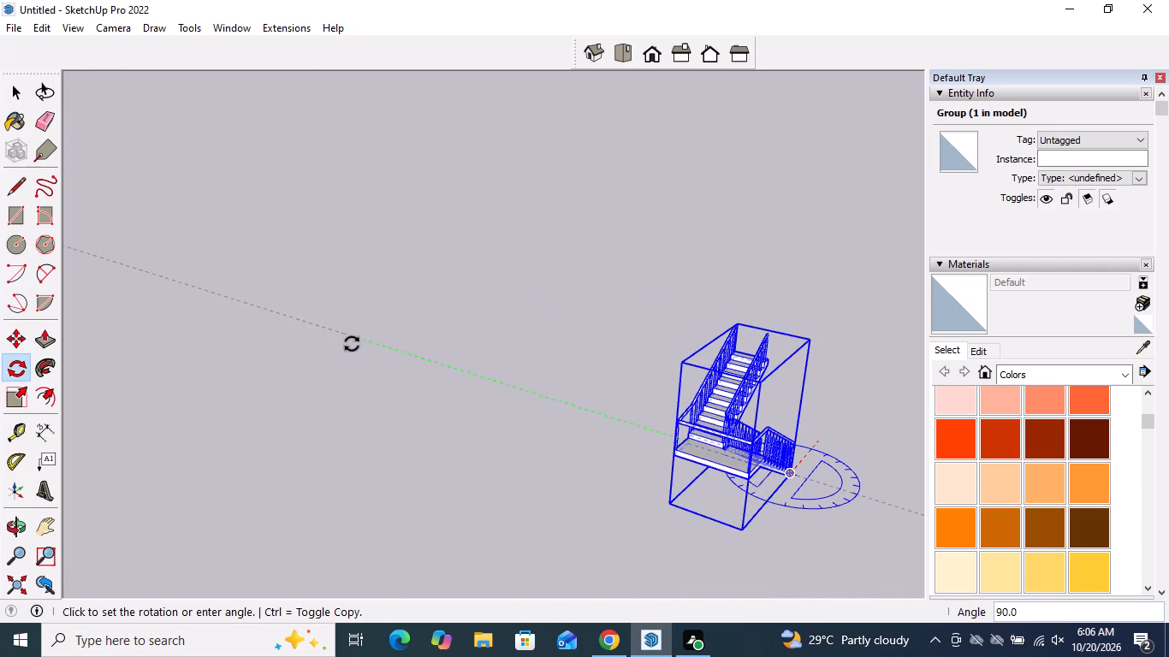
click(352, 344)
key(space)
Delete the separate solid test box standing on the ground near the building block.
scroll(539, 302, down, 11)
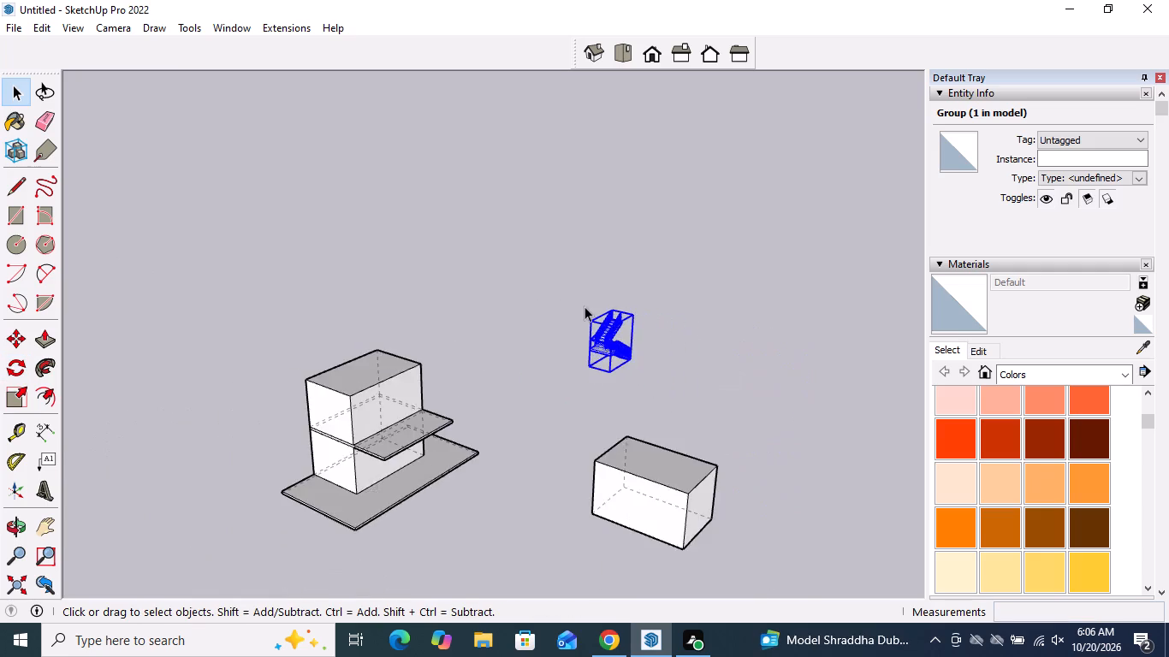
scroll(584, 306, down, 5)
middle_drag(583, 376, 284, 278)
scroll(574, 366, up, 4)
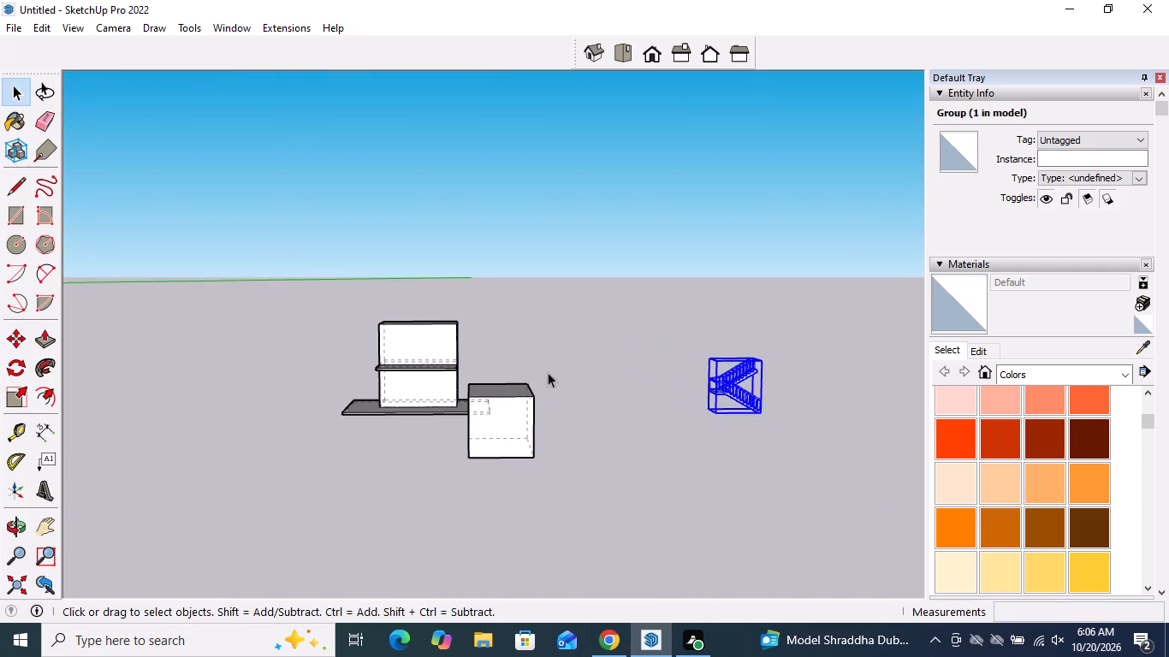
middle_drag(500, 397, 599, 502)
drag(638, 542, 503, 406)
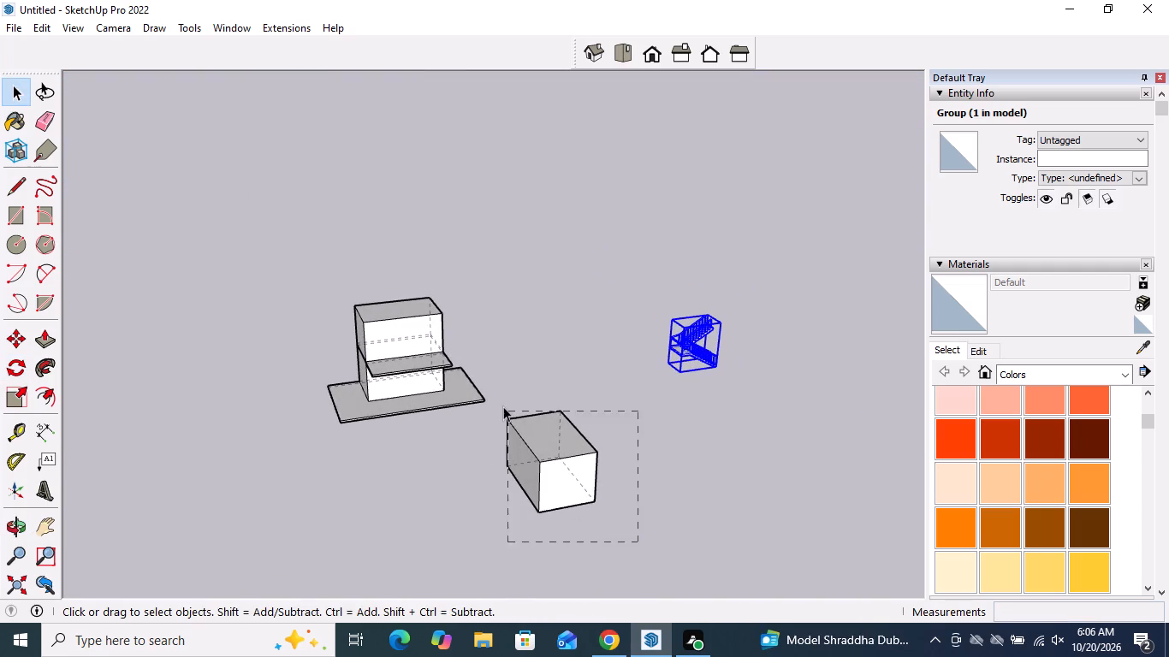
drag(503, 406, 497, 400)
key(Delete)
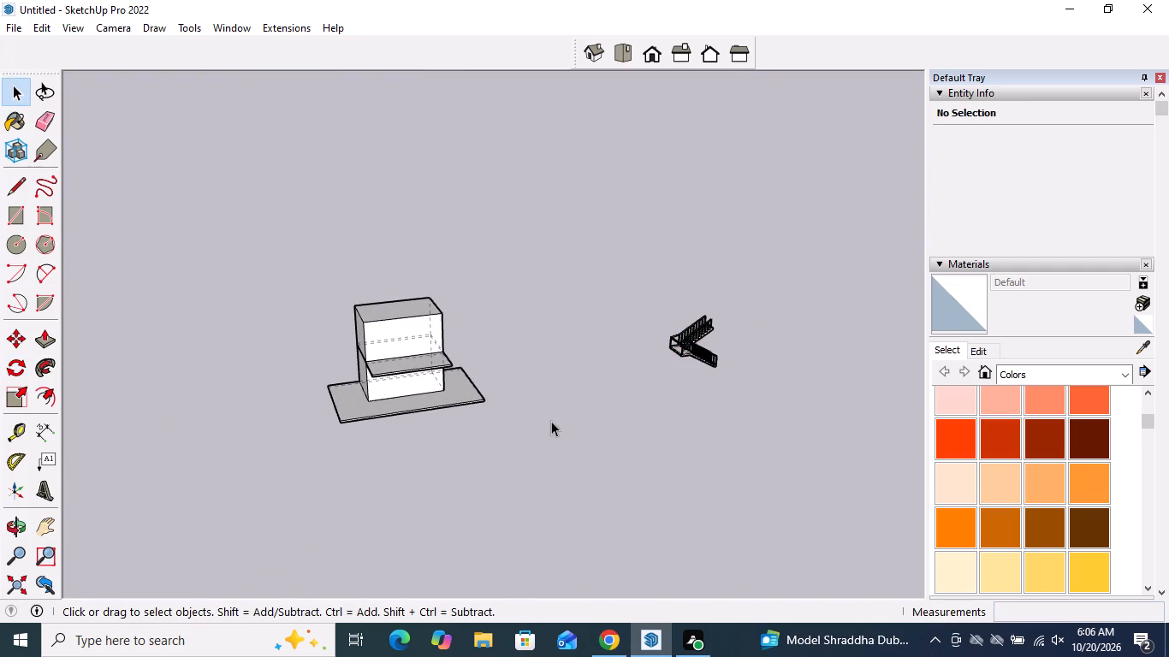
Copy the staircase group about 82' 7 5/8" onto the building's base slab, beside the block and under the projecting floor slab.
middle_drag(550, 420, 497, 397)
scroll(422, 376, up, 5)
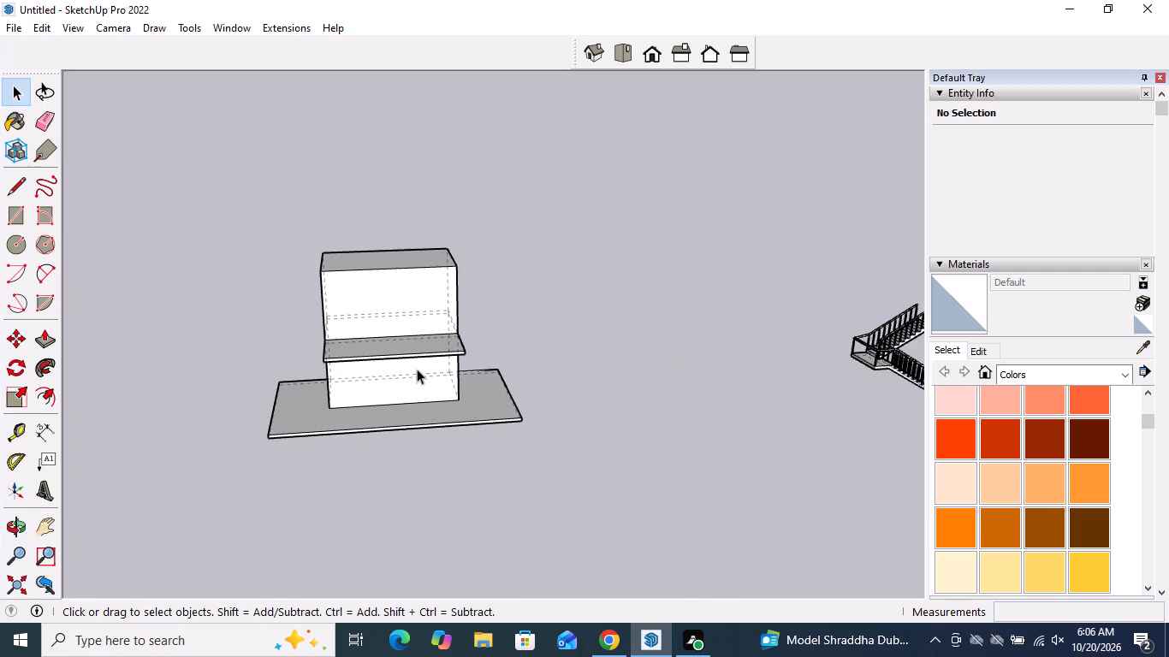
scroll(404, 370, up, 2)
scroll(332, 368, down, 4)
drag(912, 418, 806, 321)
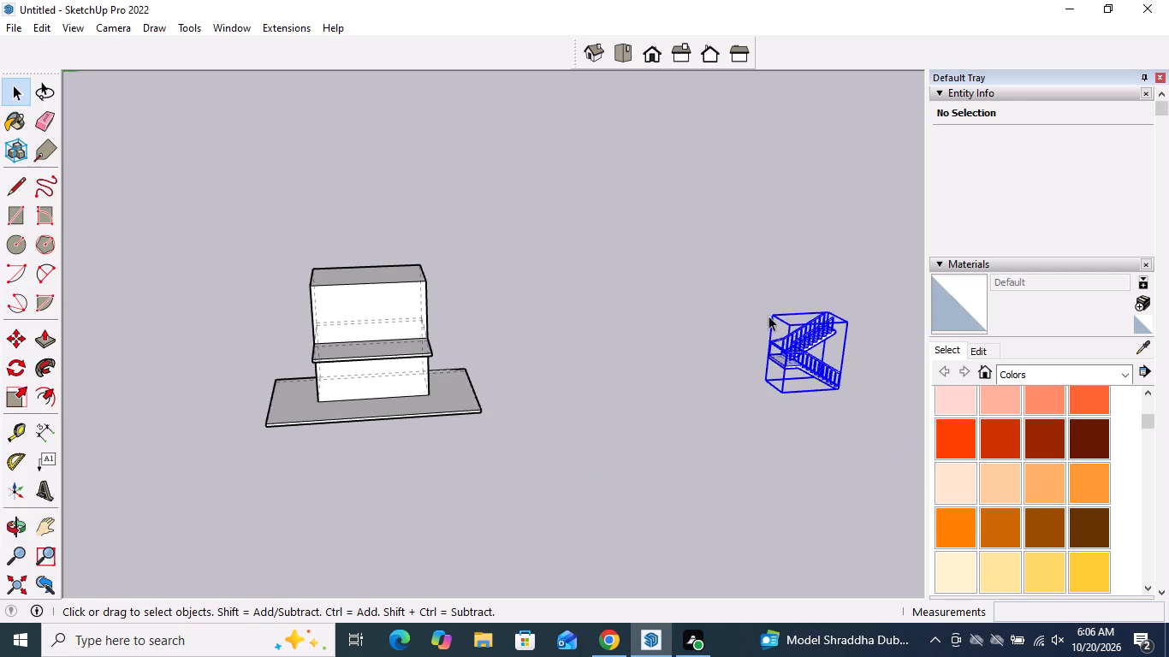
click(16, 337)
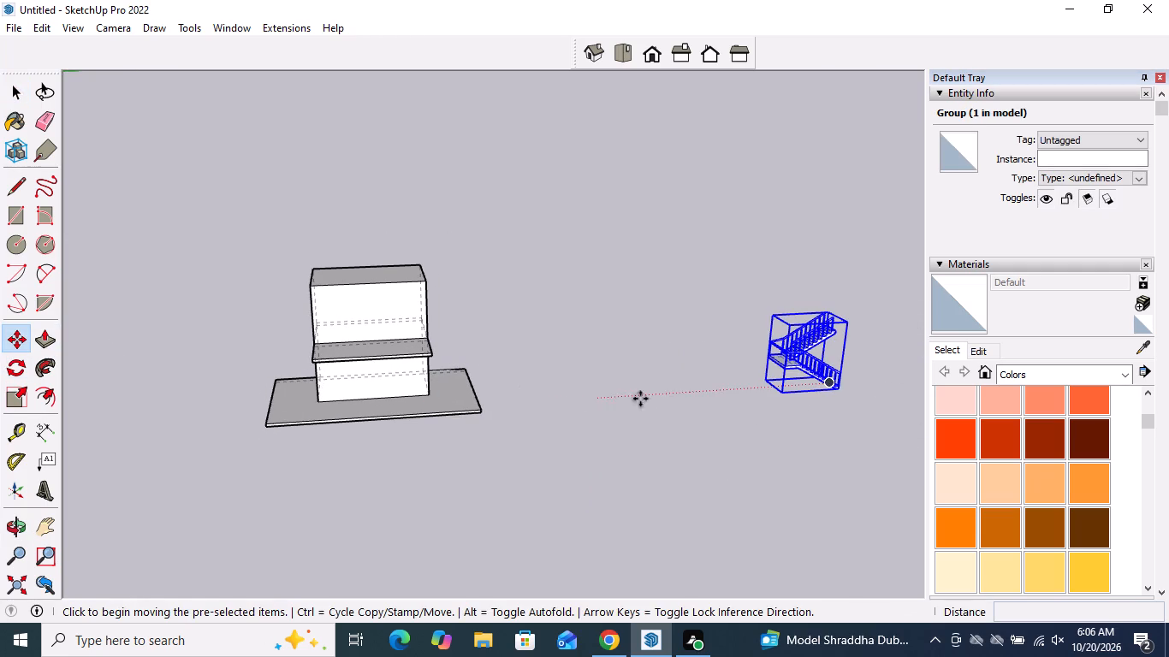
drag(782, 391, 732, 390)
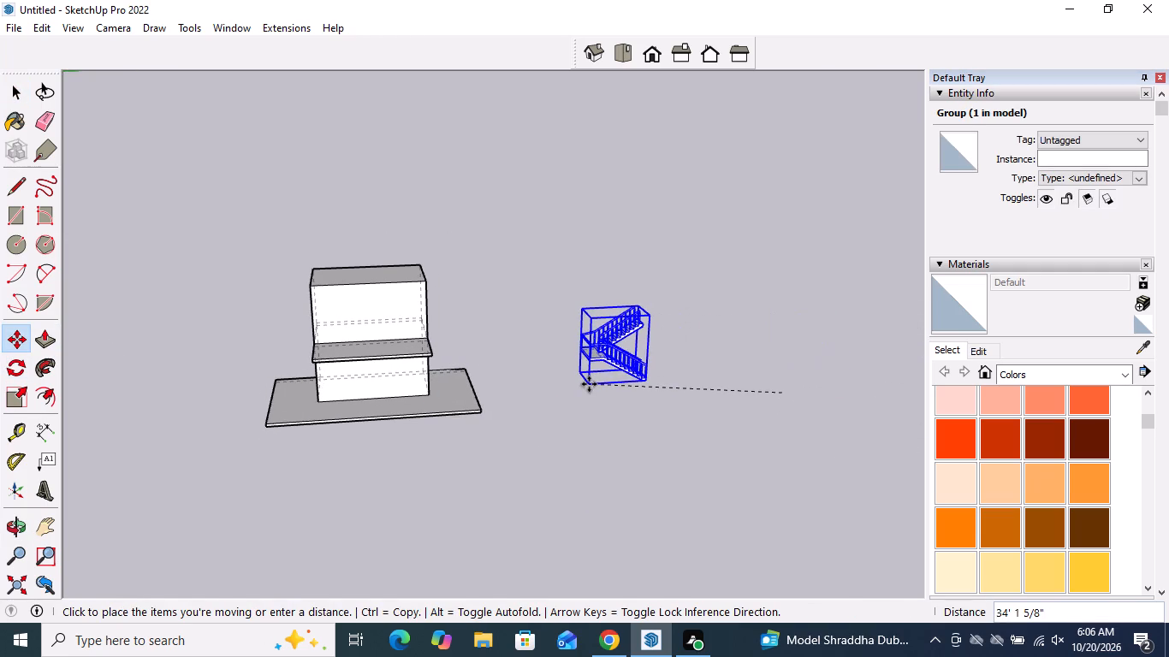
scroll(370, 376, up, 4)
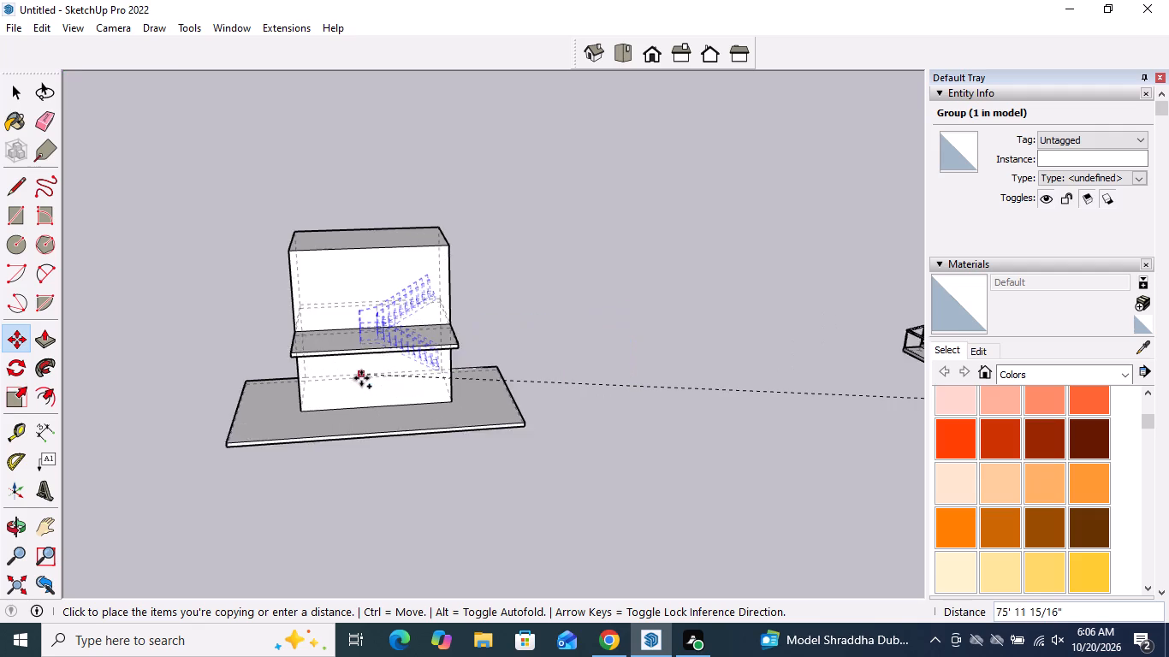
scroll(359, 378, up, 14)
scroll(288, 461, down, 5)
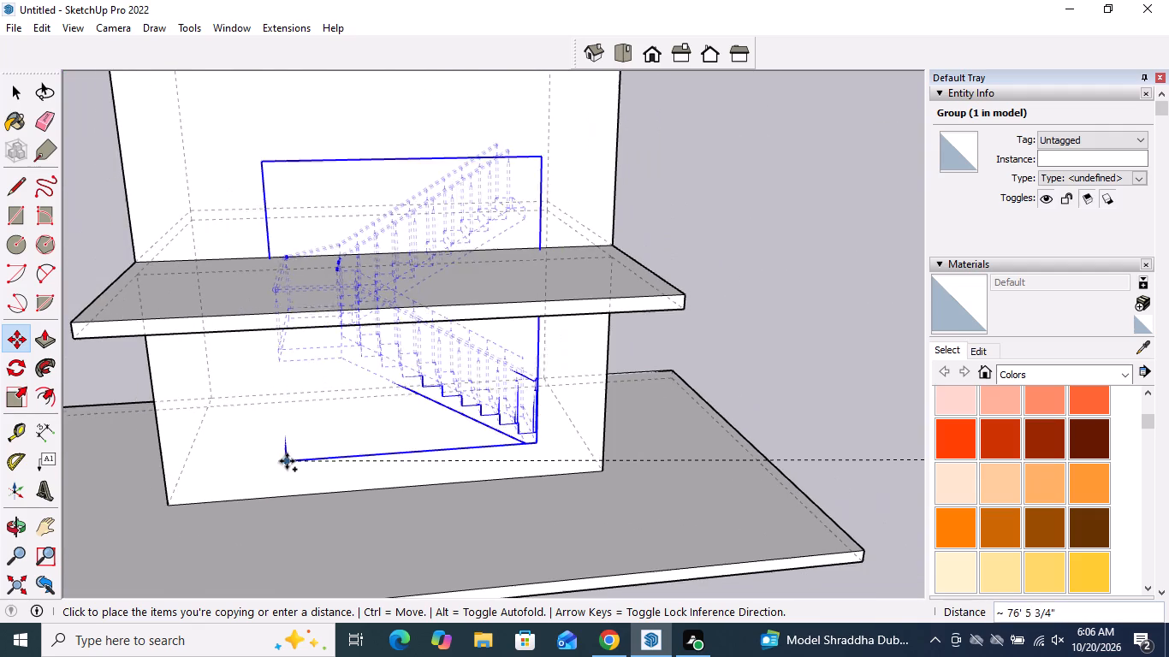
middle_drag(169, 553, 457, 513)
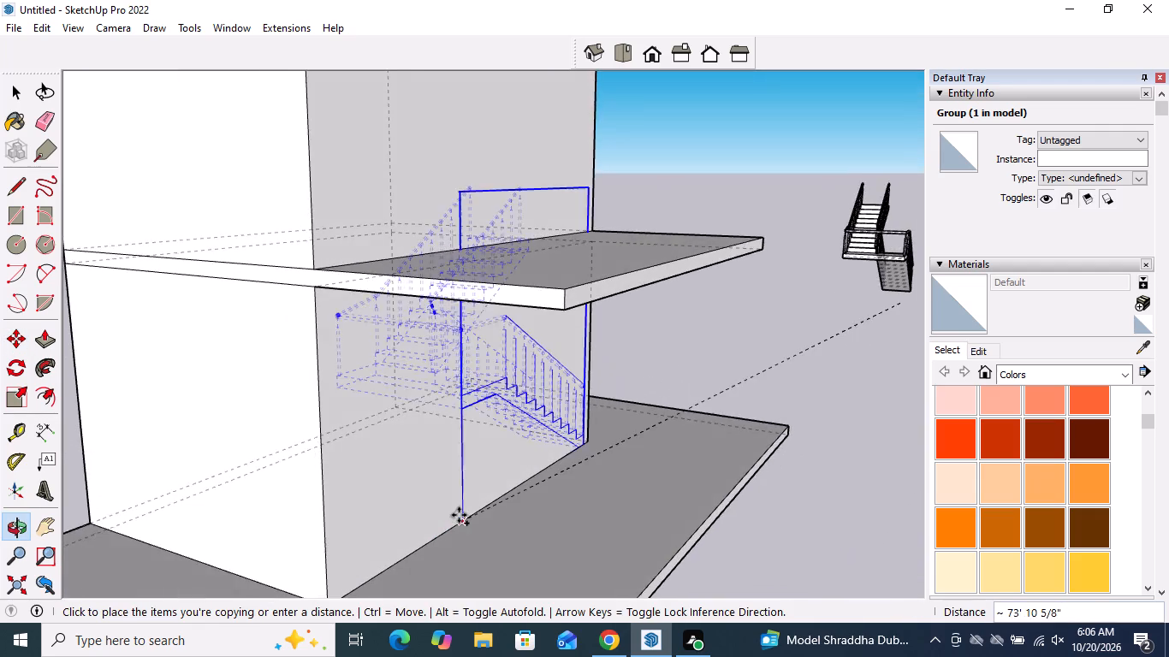
scroll(459, 515, down, 5)
middle_drag(483, 516, 481, 451)
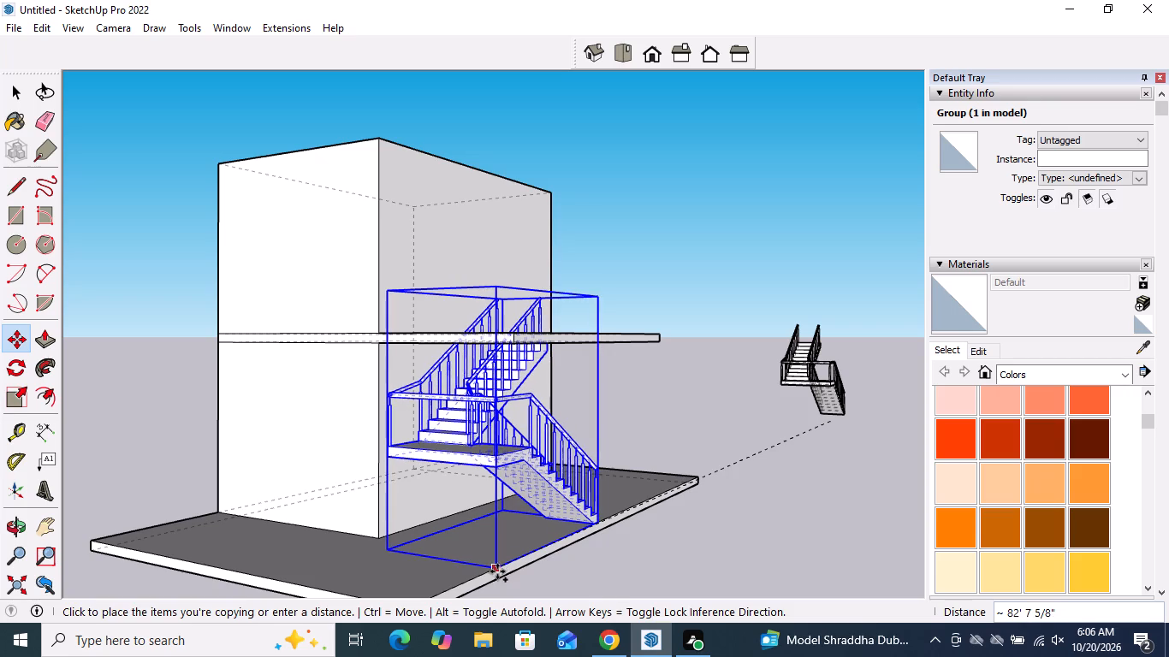
click(497, 571)
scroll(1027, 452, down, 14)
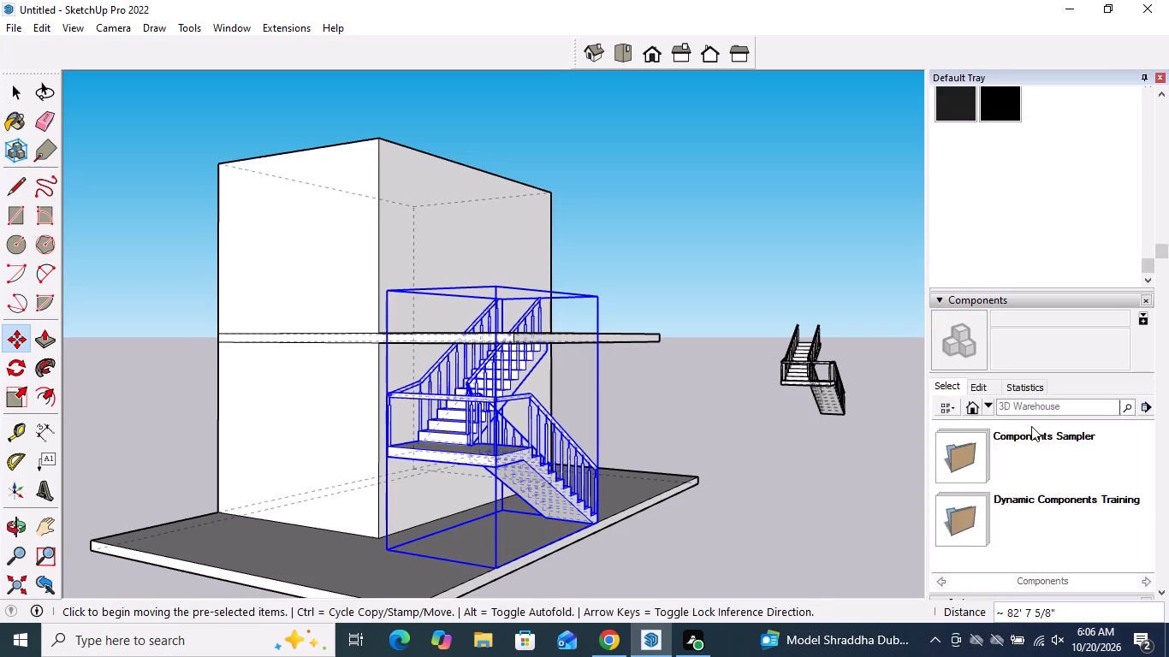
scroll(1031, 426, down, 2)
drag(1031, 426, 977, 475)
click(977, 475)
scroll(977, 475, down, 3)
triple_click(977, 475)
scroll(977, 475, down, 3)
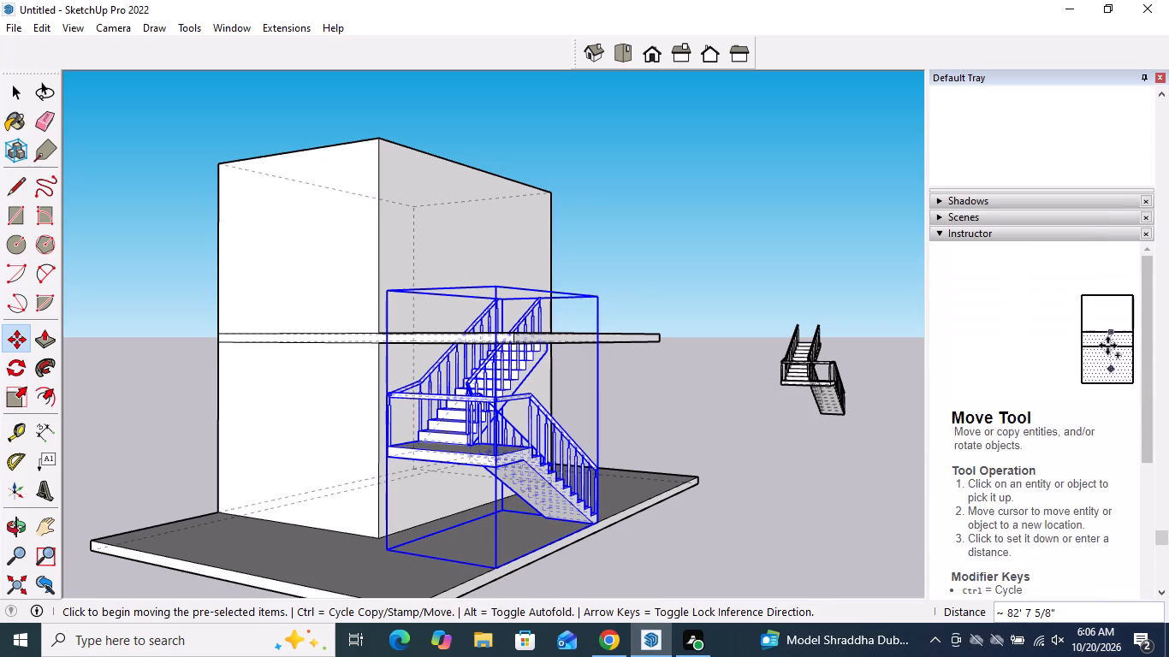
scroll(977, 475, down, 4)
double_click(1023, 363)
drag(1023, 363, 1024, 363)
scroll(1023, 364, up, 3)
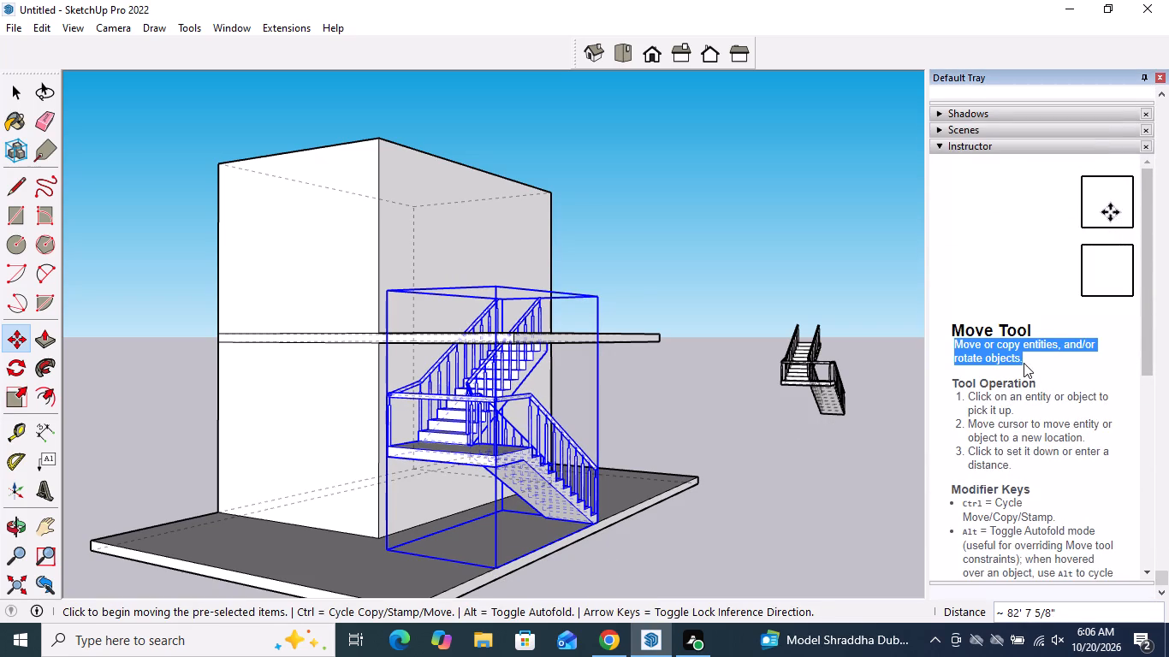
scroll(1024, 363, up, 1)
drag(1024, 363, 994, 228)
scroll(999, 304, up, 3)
Move the copied staircase group about 8' 3 3/8" diagonally upward beside the block, and clear the selection.
click(882, 333)
drag(881, 334, 941, 192)
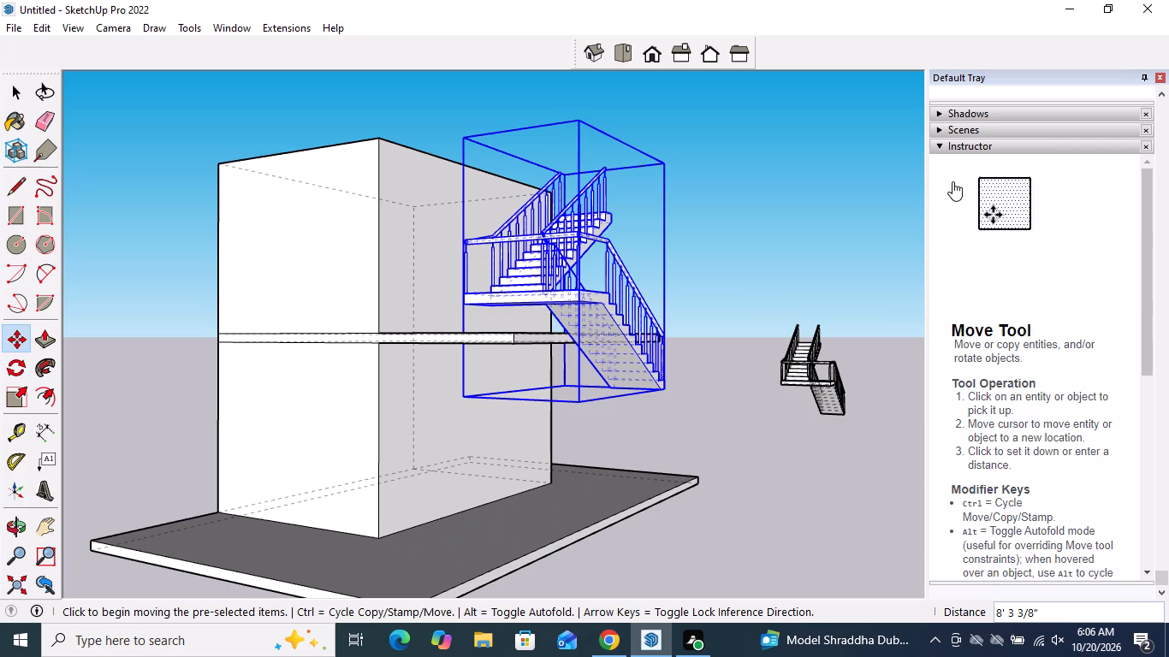
click(456, 582)
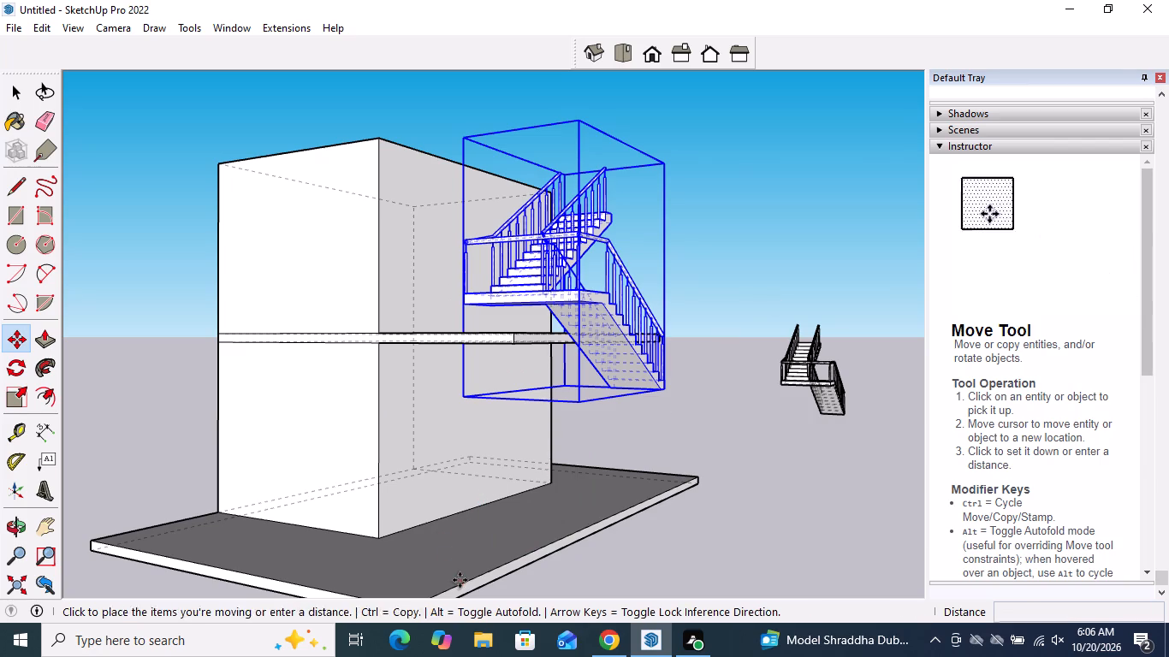
key(space)
click(740, 459)
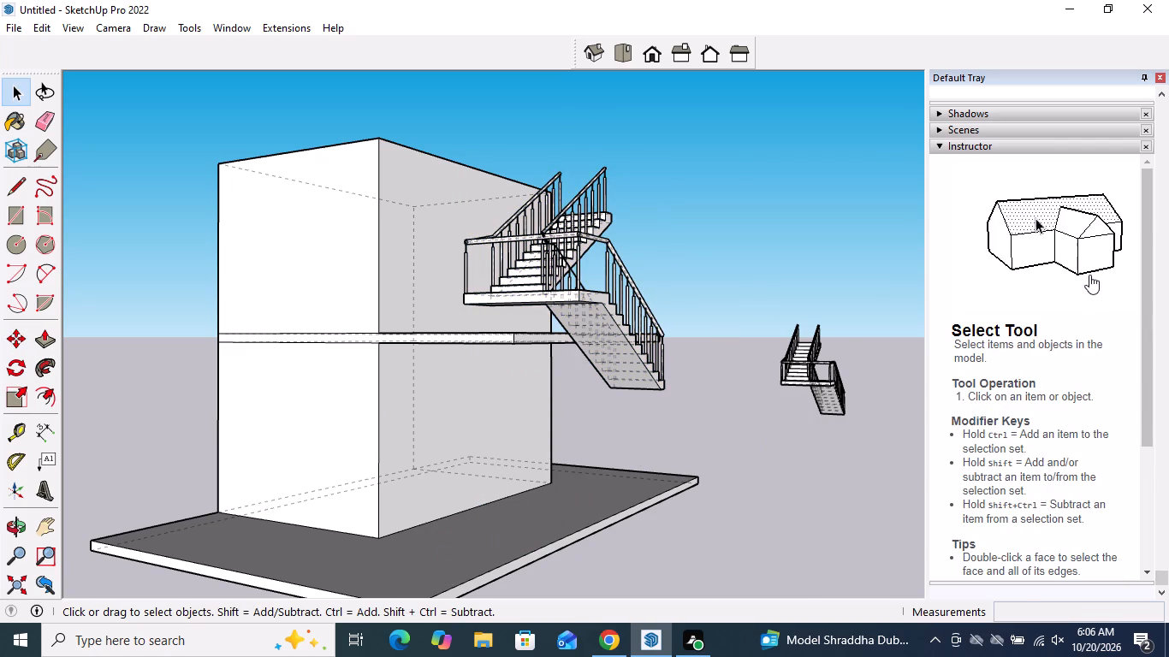
Expand the Shadows settings in the Default Tray.
scroll(1089, 259, up, 4)
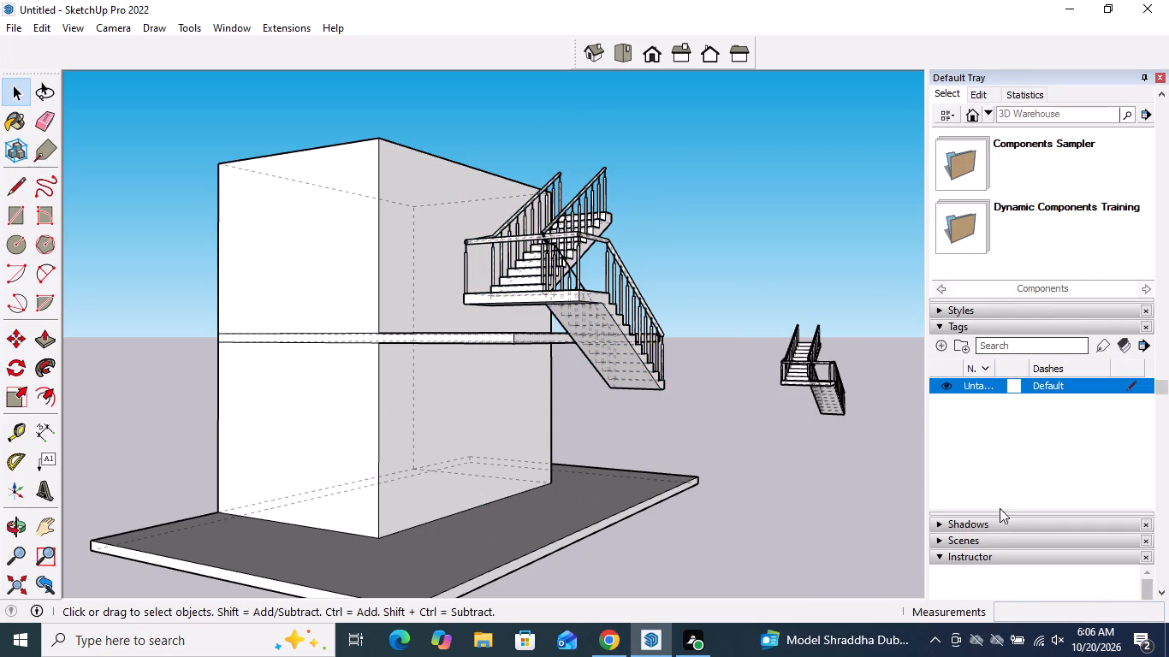
click(974, 523)
scroll(972, 523, down, 5)
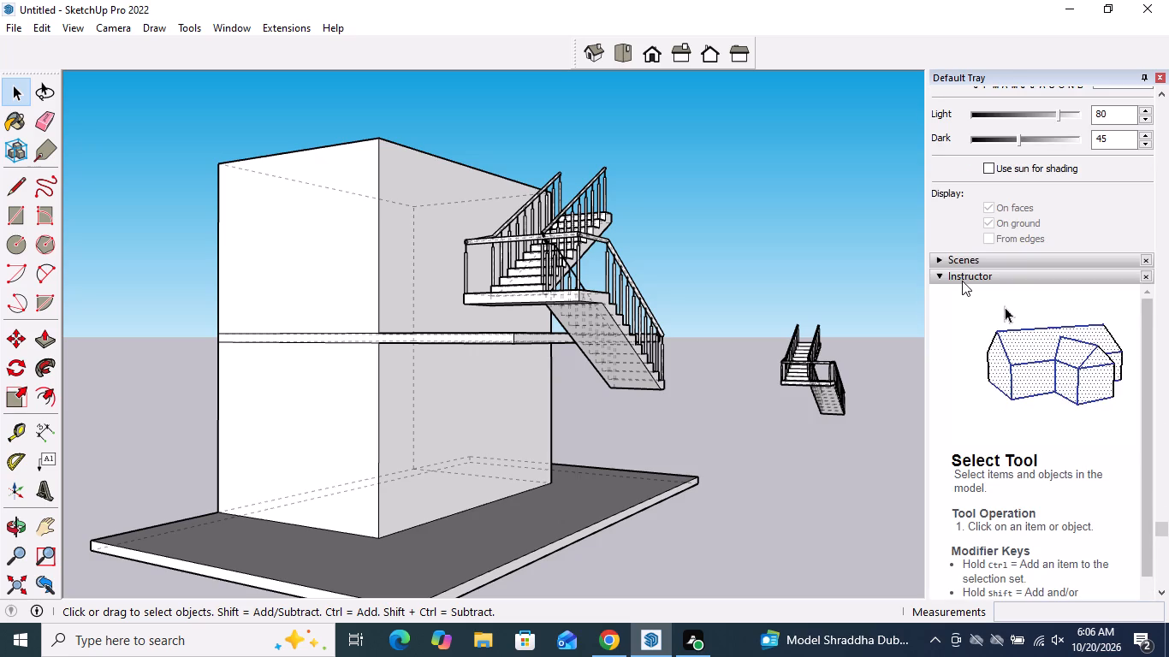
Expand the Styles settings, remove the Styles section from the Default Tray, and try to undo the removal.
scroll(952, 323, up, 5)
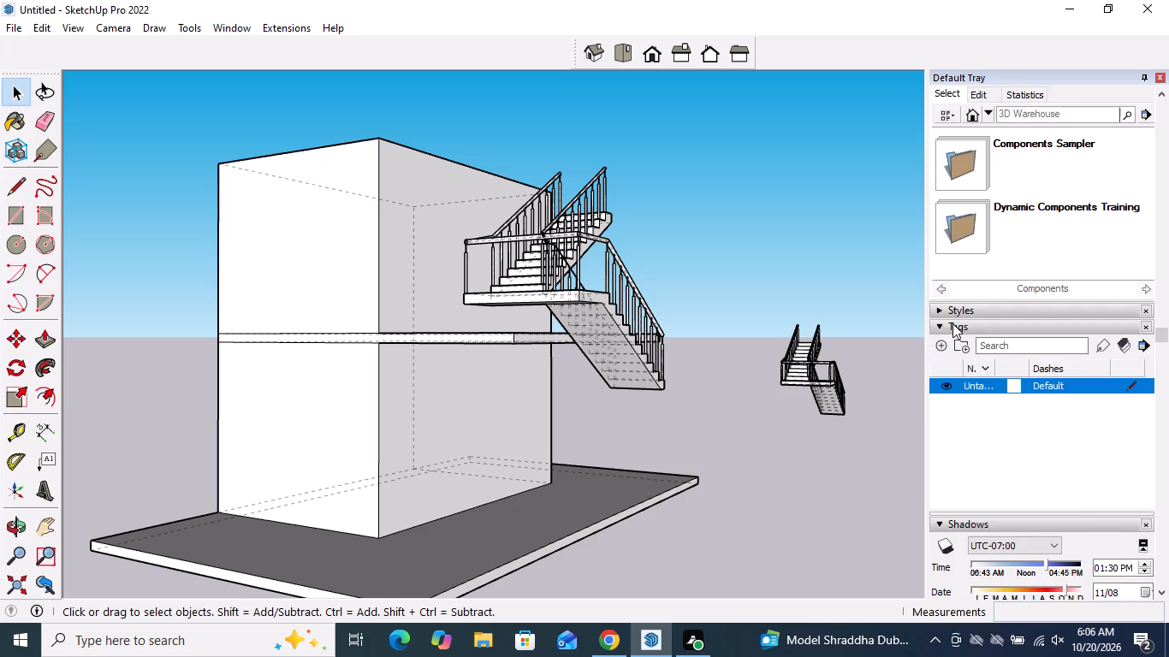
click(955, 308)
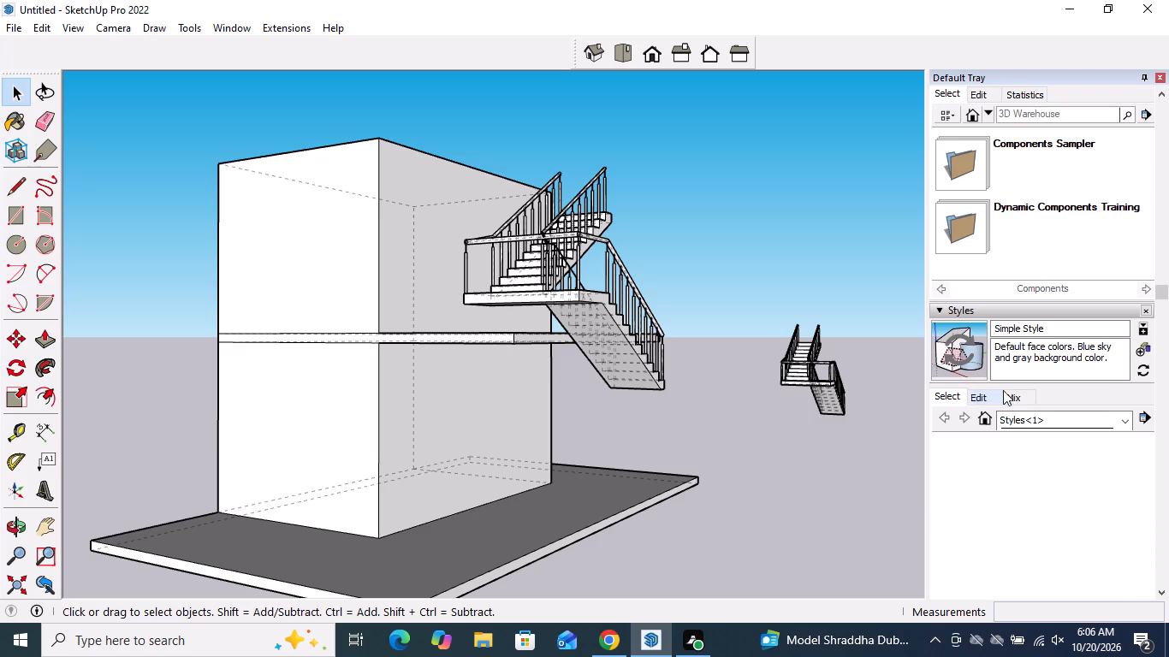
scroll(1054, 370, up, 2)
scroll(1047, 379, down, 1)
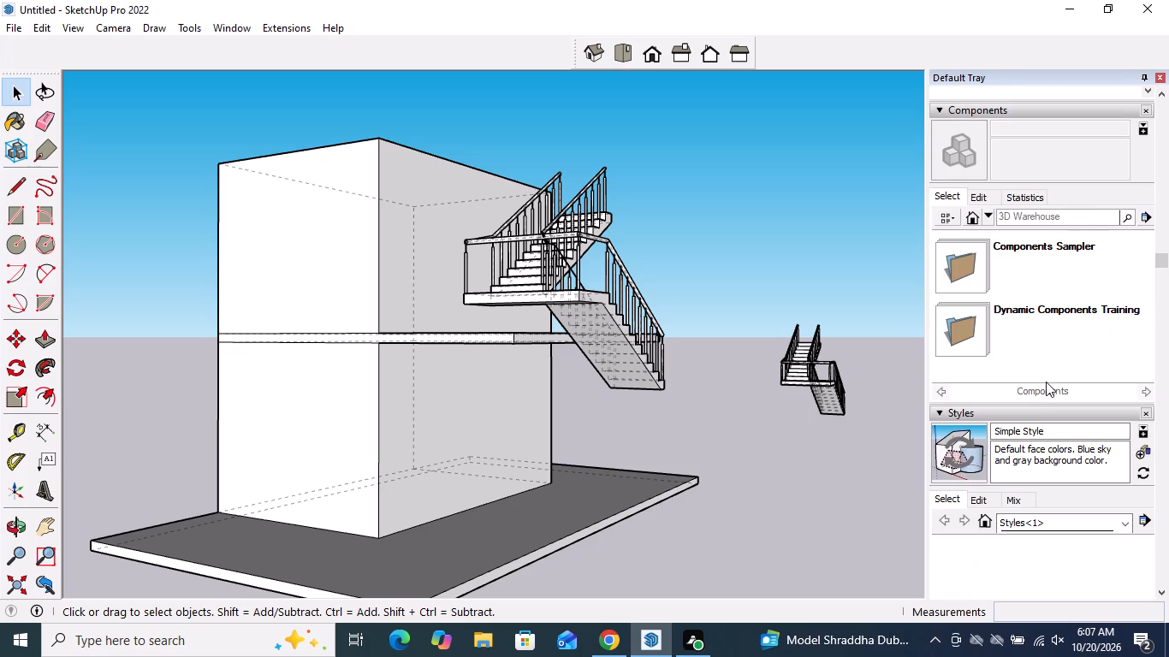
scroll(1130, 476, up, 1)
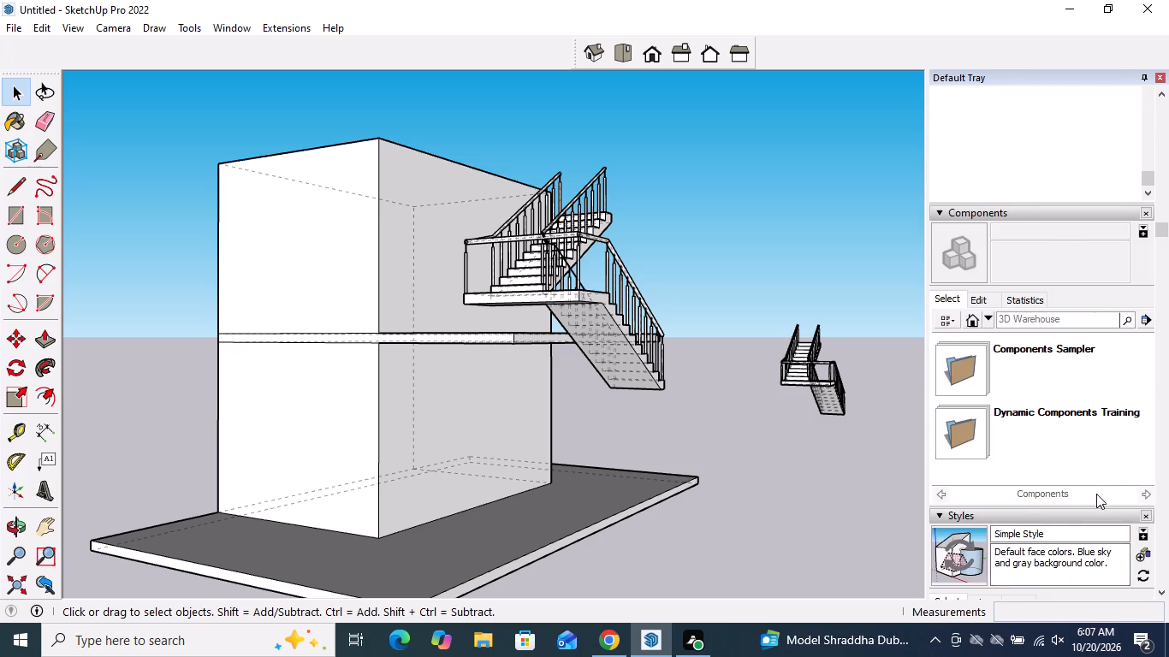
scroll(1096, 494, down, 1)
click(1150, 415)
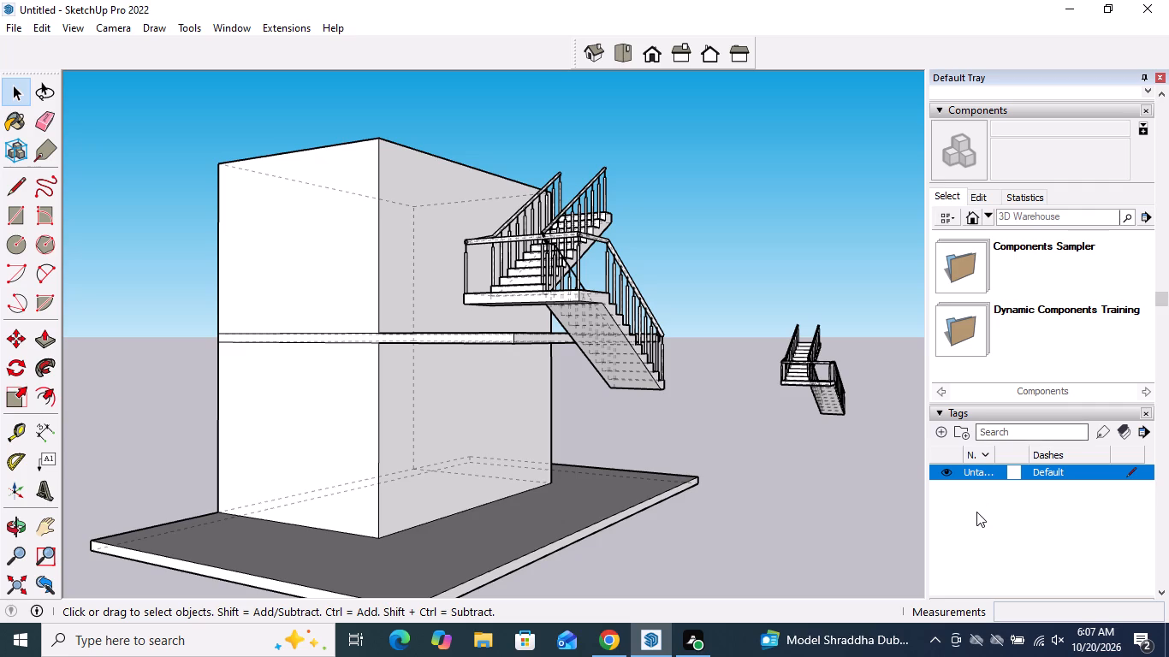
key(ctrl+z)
Look through the tray's Materials, Components, Tags and Shadows sections for the Styles settings, and close the tray.
scroll(975, 496, down, 2)
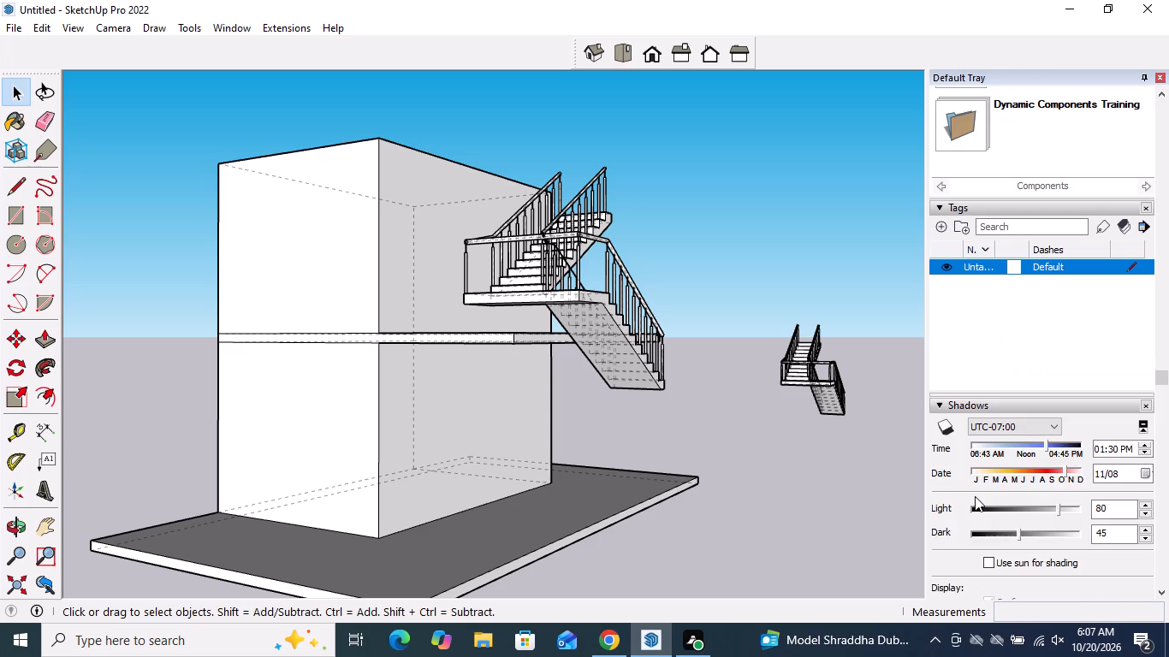
scroll(975, 496, down, 1)
scroll(1012, 263, down, 2)
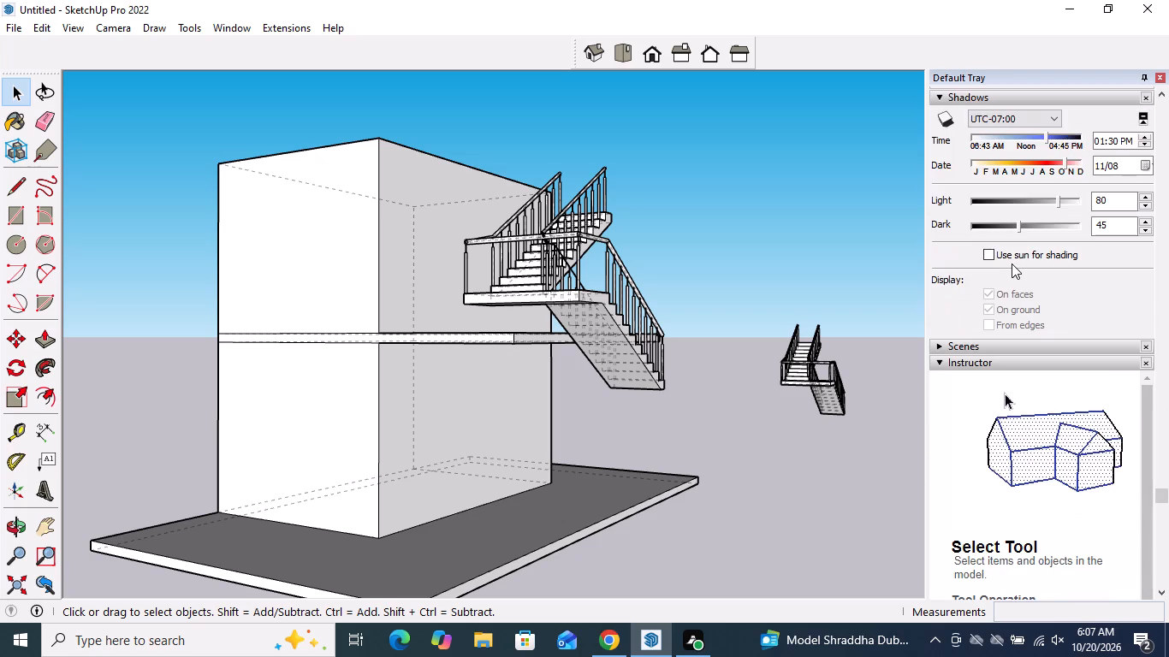
scroll(1012, 263, down, 2)
scroll(1012, 263, up, 12)
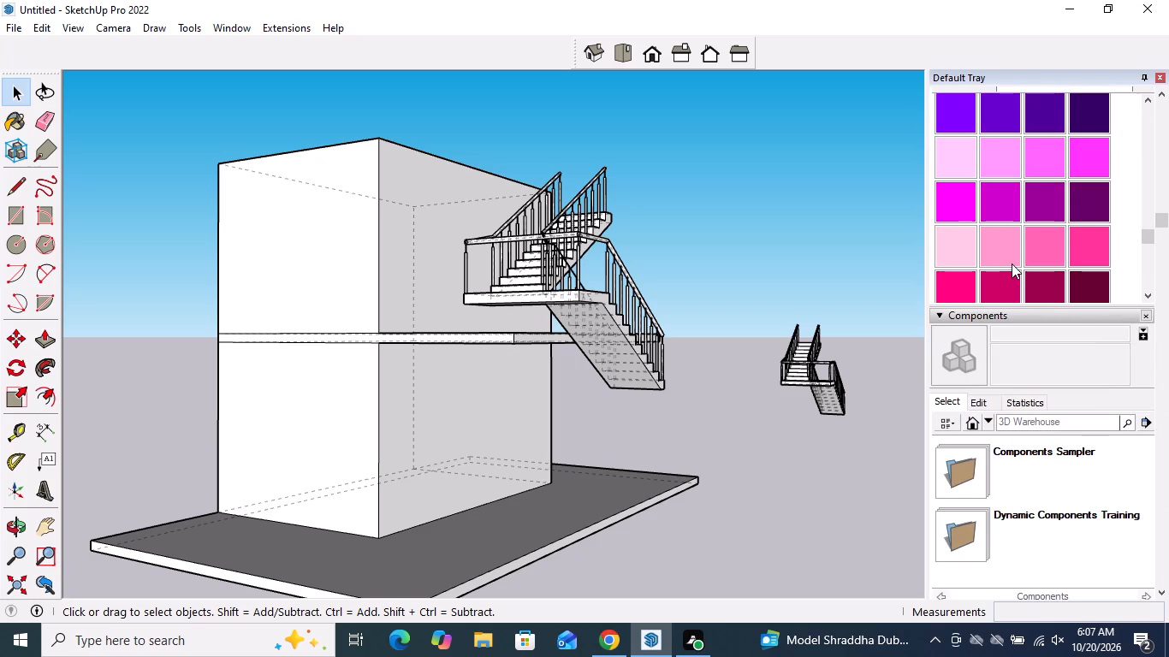
scroll(1012, 263, up, 7)
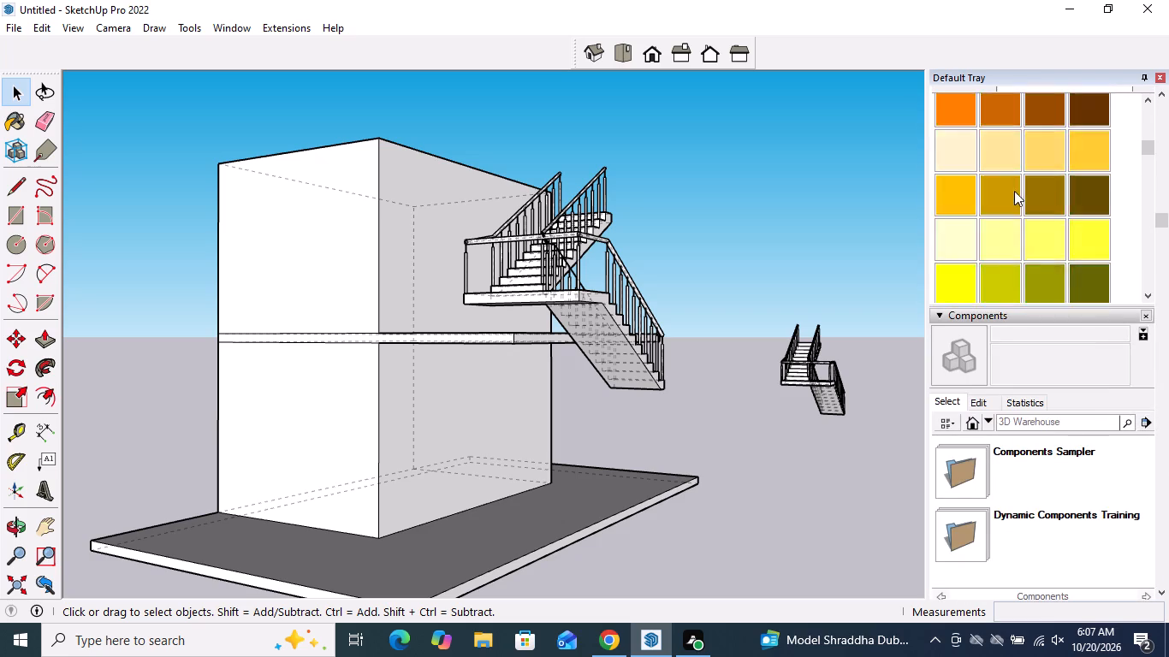
scroll(1014, 191, up, 11)
scroll(1077, 186, down, 2)
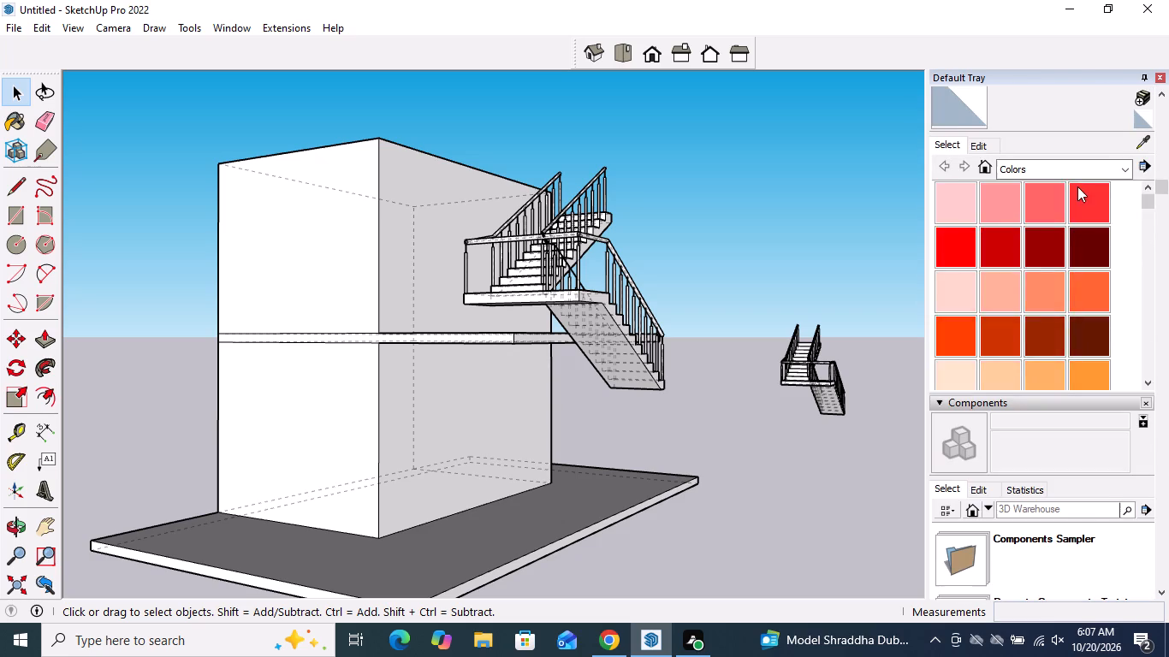
scroll(1077, 186, down, 6)
scroll(955, 463, down, 2)
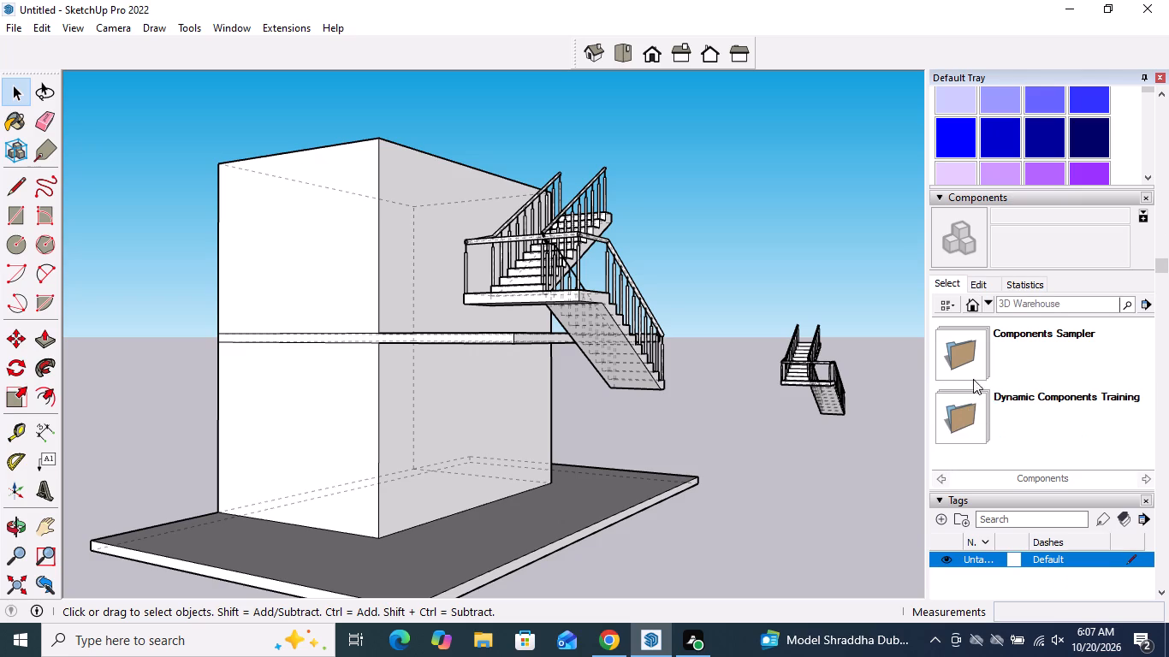
scroll(1013, 390, down, 5)
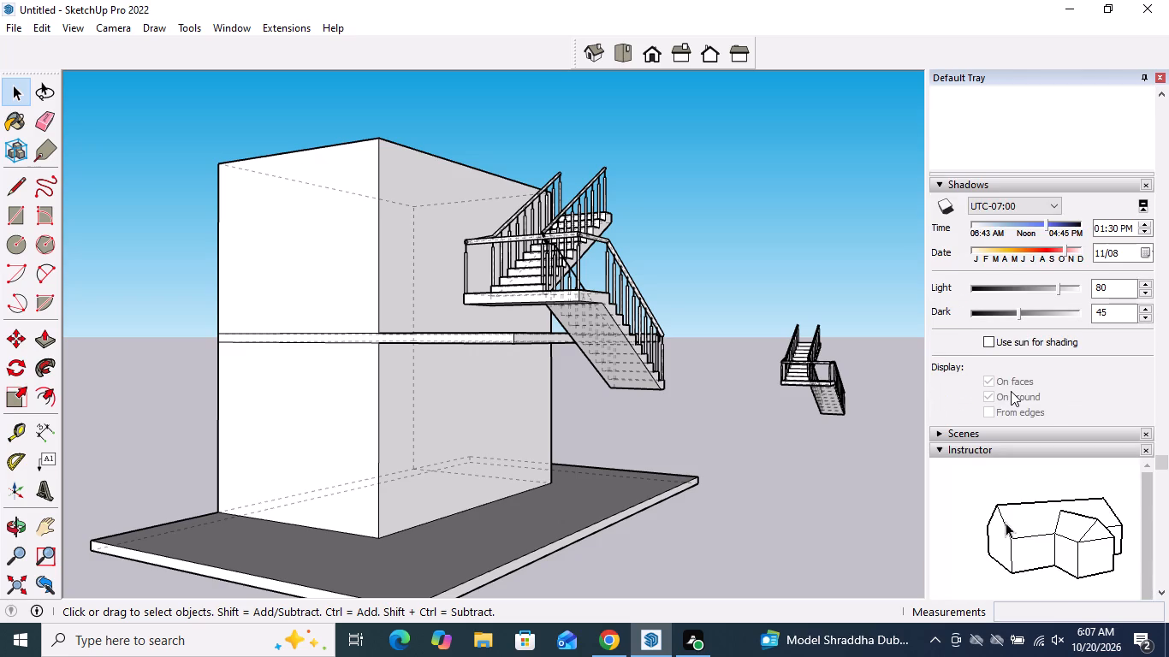
scroll(1011, 391, up, 2)
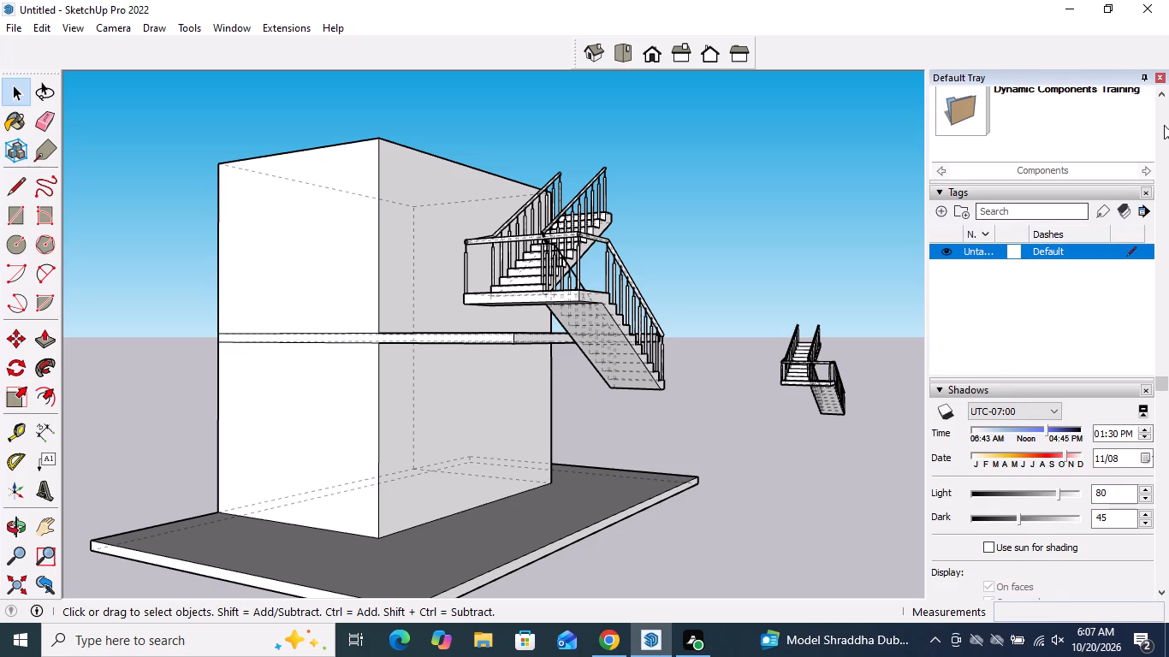
click(1162, 76)
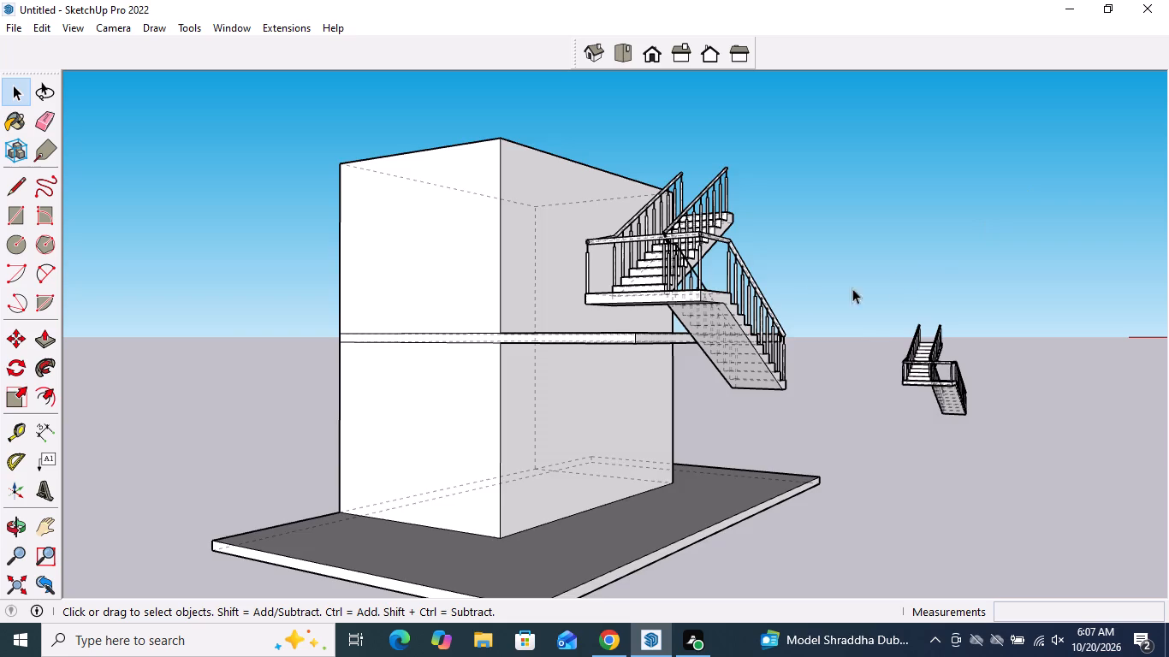
Enable the Styles dialog for the Default Tray in the tray manager, without adding a new tray.
scroll(671, 258, down, 4)
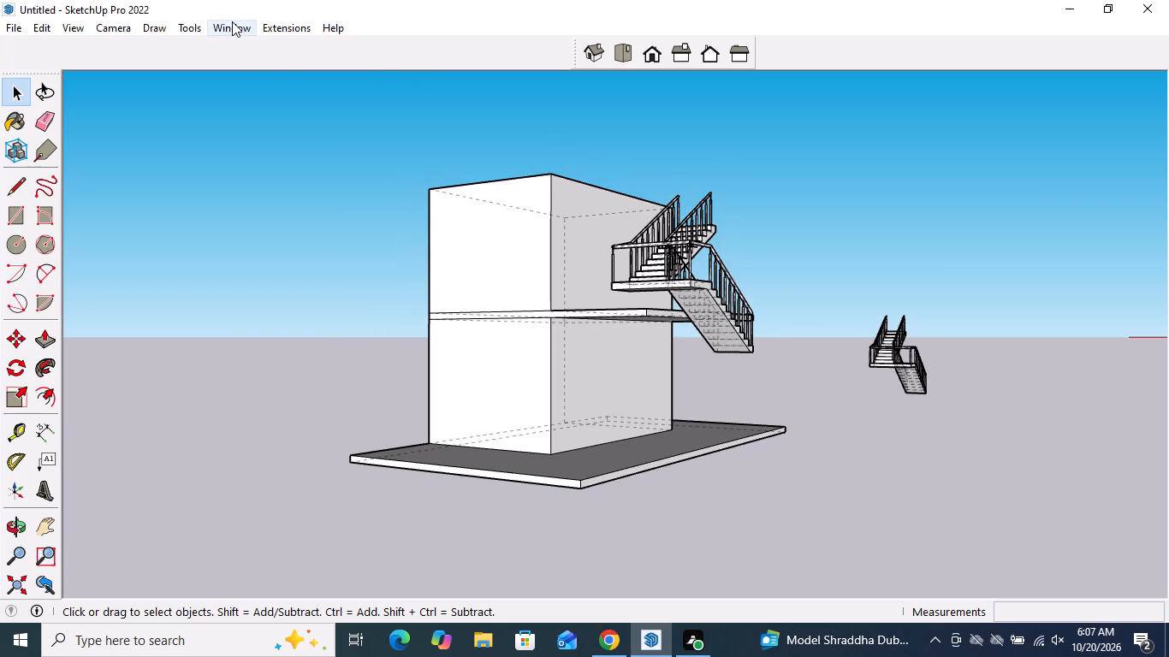
click(232, 21)
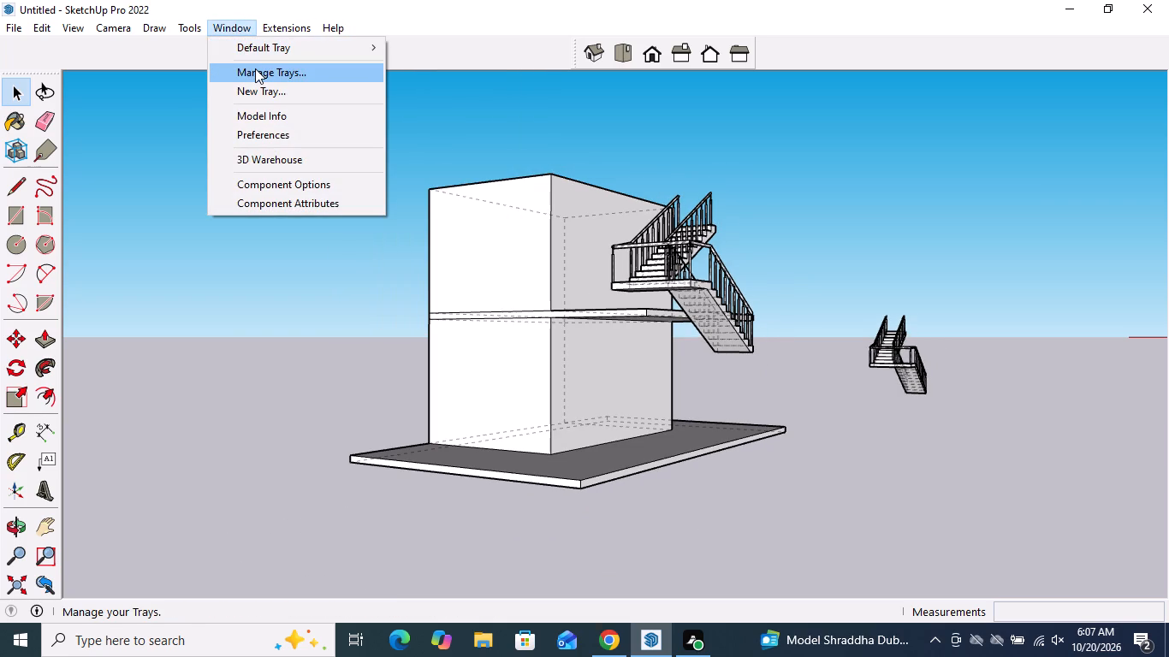
click(255, 68)
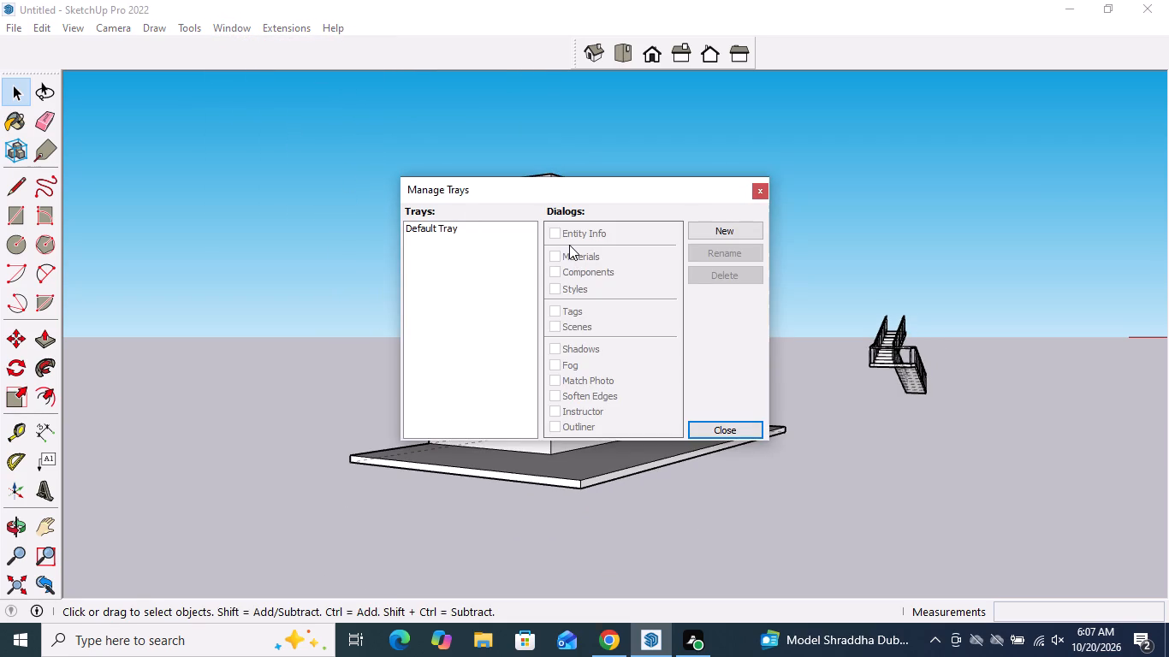
click(549, 230)
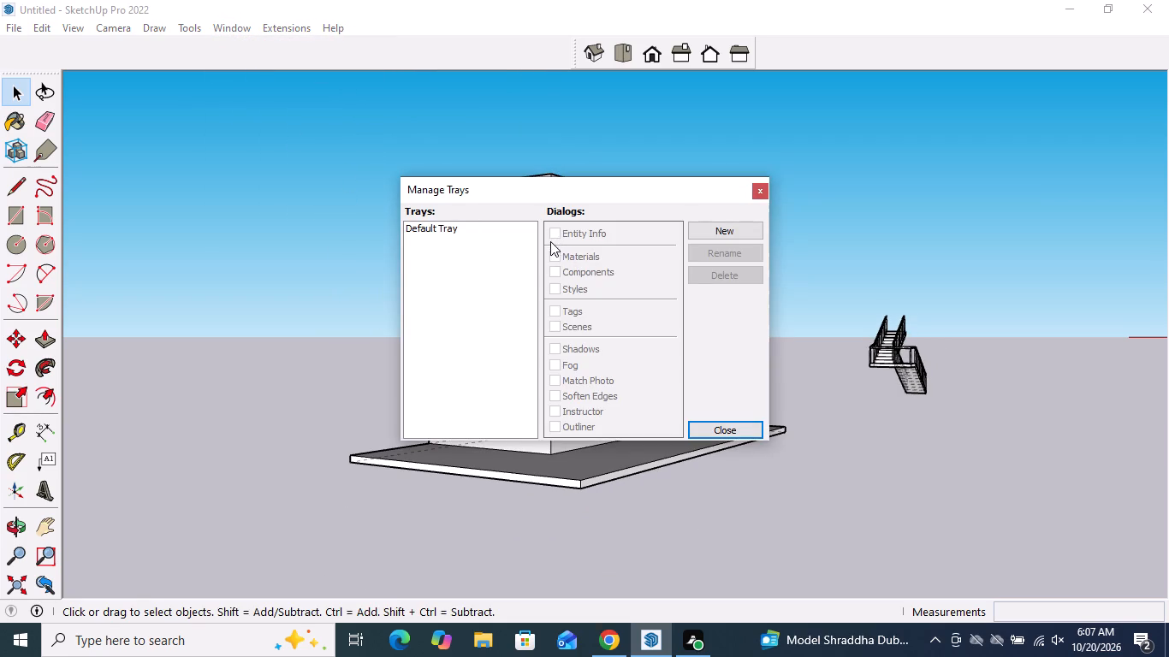
click(553, 231)
click(454, 224)
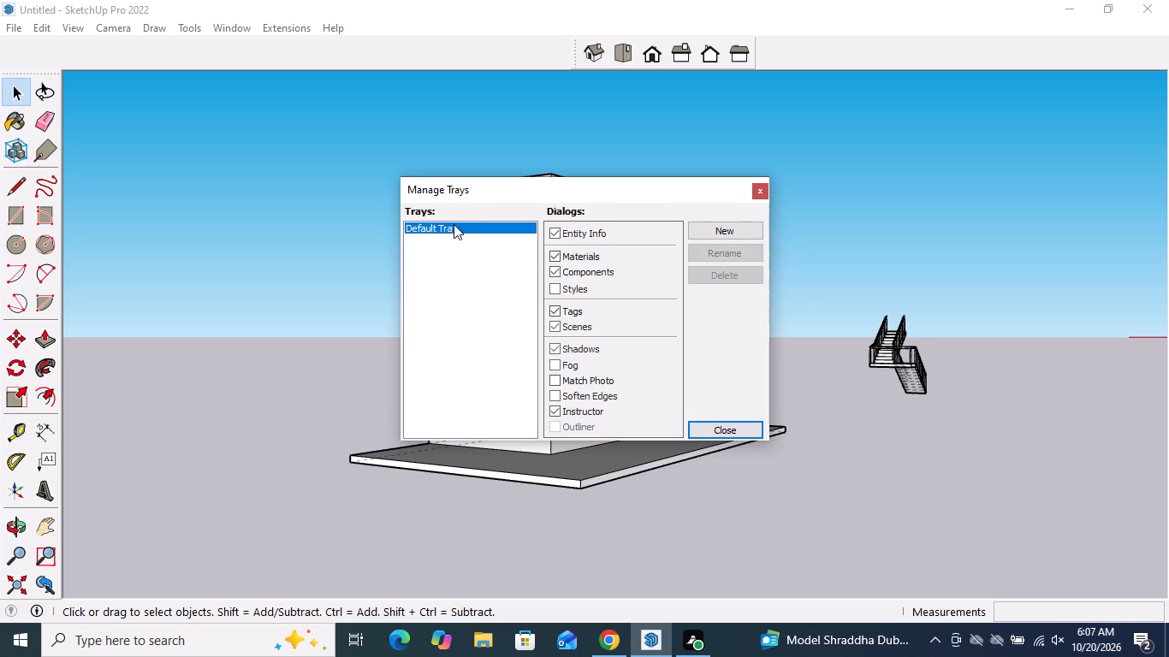
click(555, 284)
scroll(562, 358, down, 1)
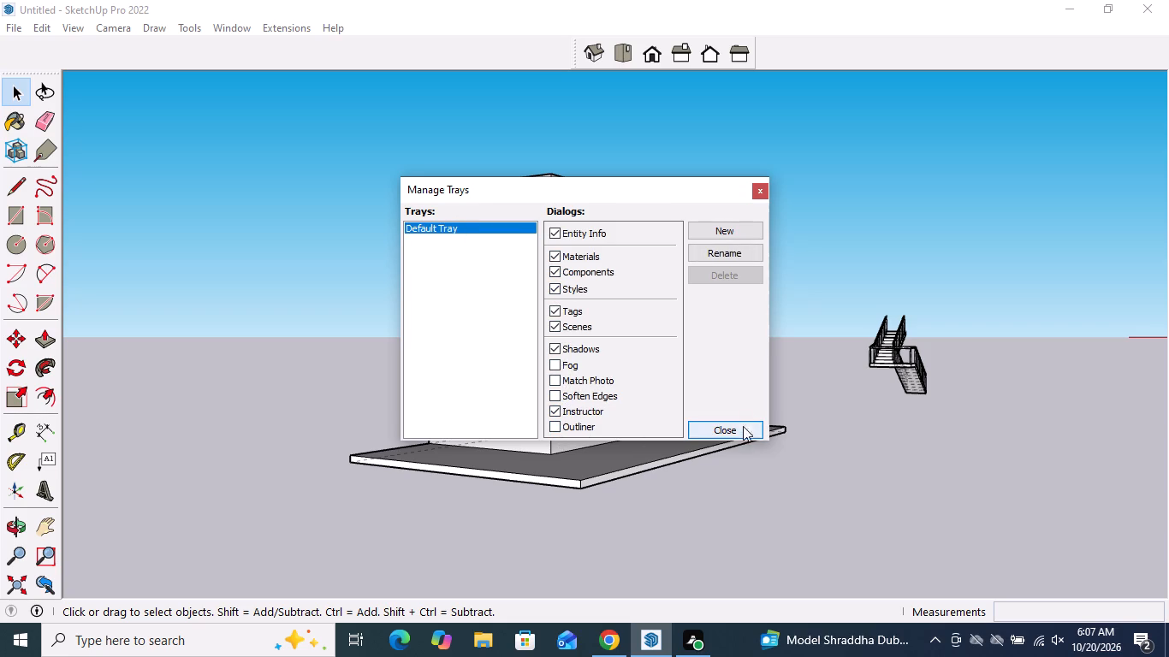
click(725, 234)
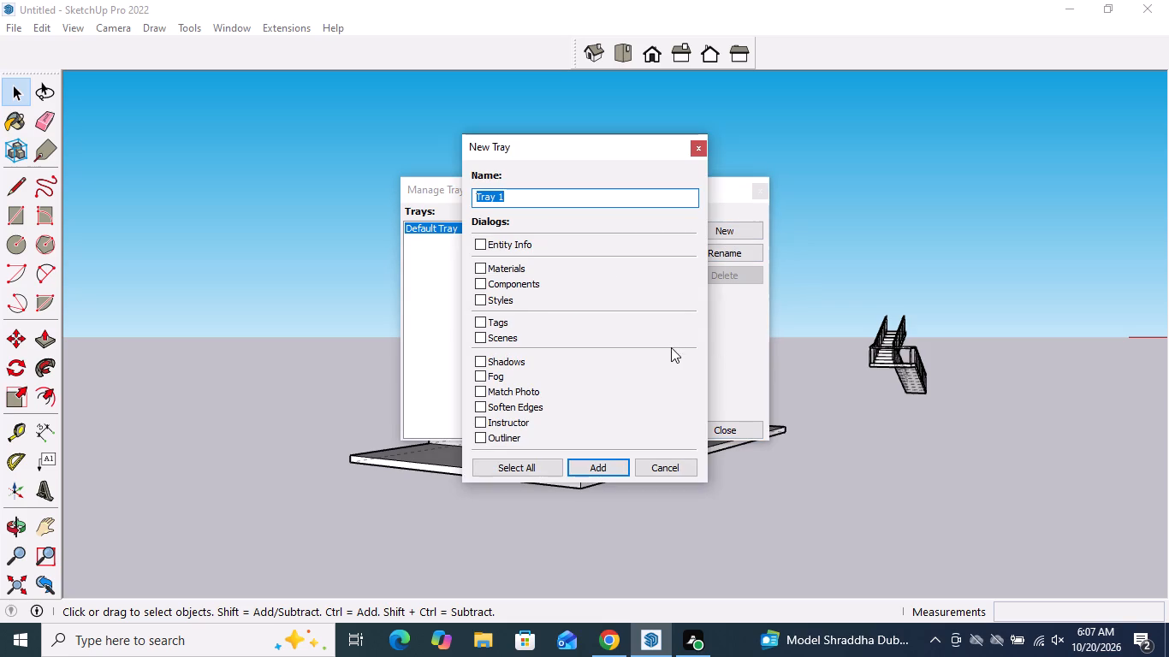
click(703, 143)
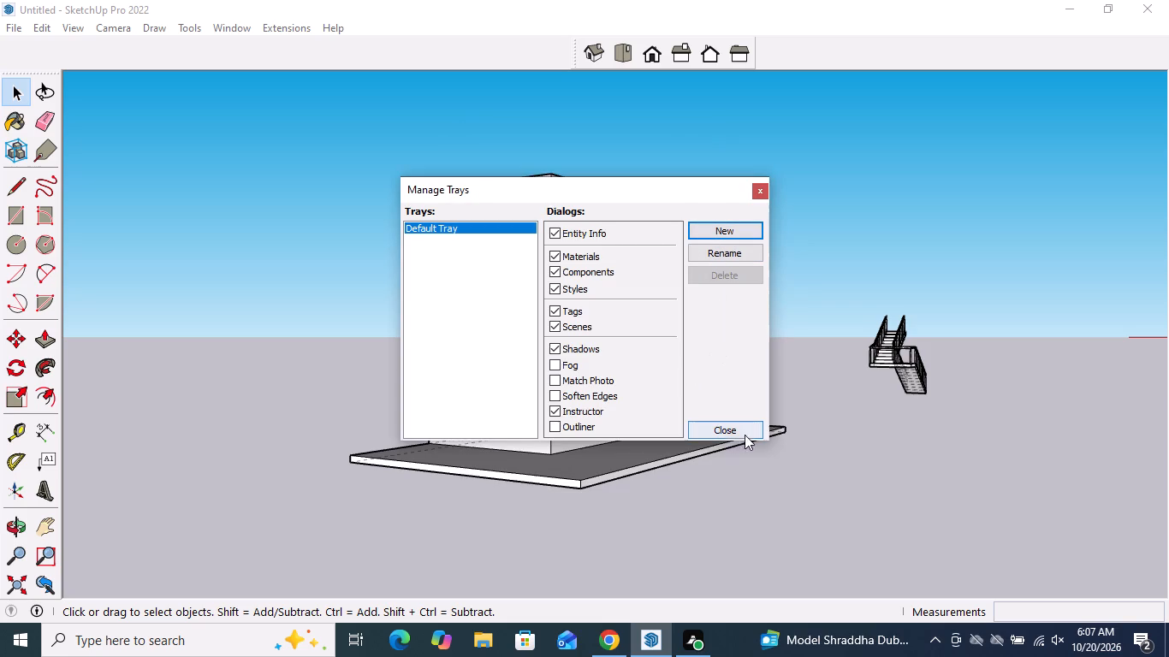
click(726, 432)
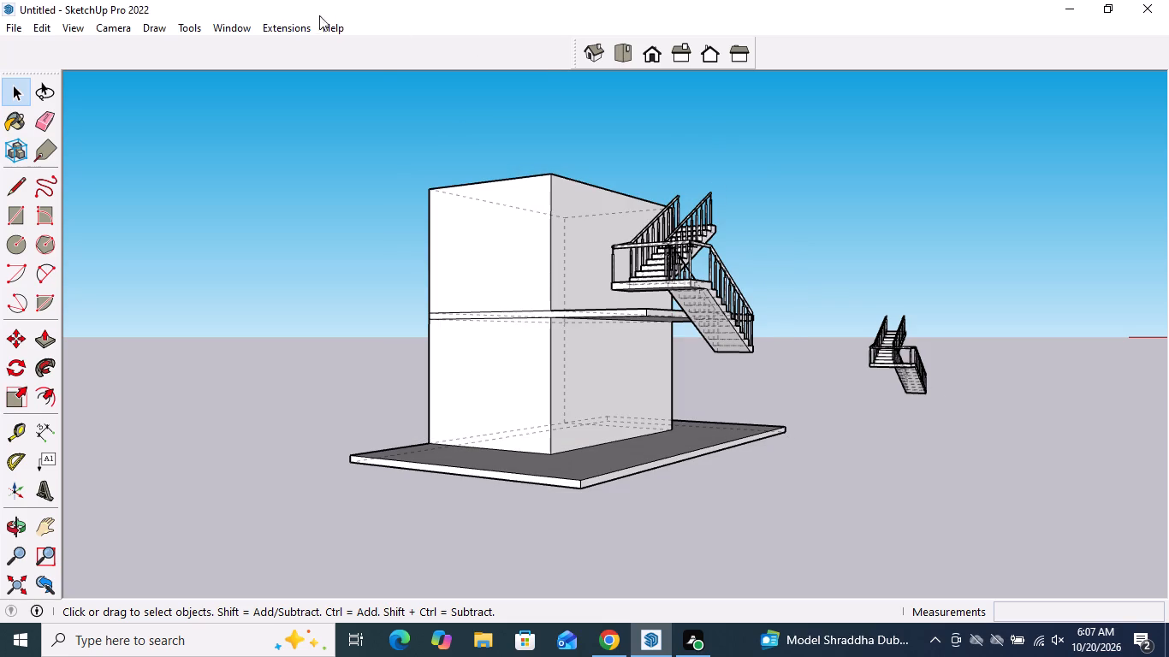
Show the Default Tray, look through its sections for the Styles settings, and close it again.
click(240, 27)
click(251, 53)
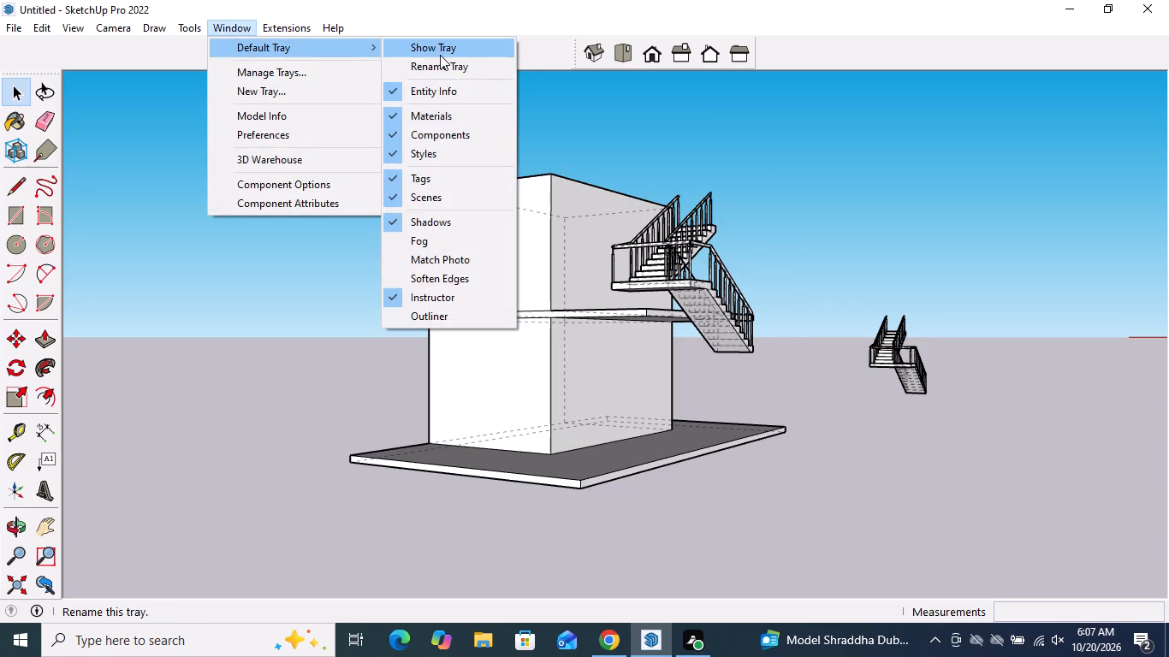
click(449, 47)
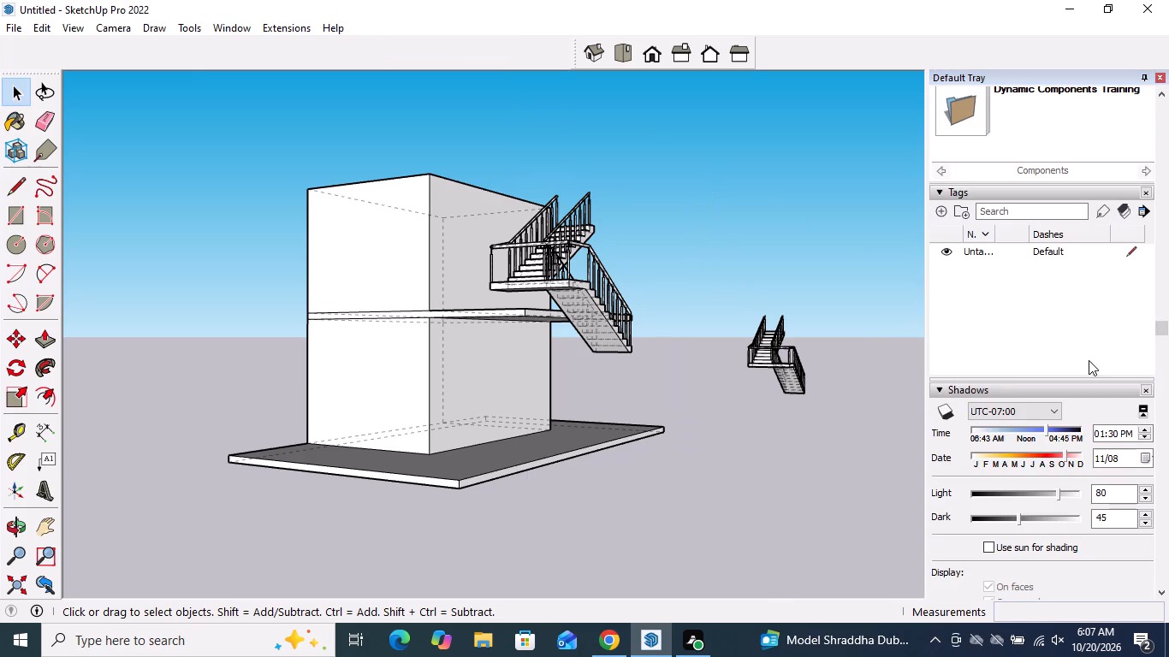
scroll(1037, 311, down, 1)
scroll(1037, 311, up, 4)
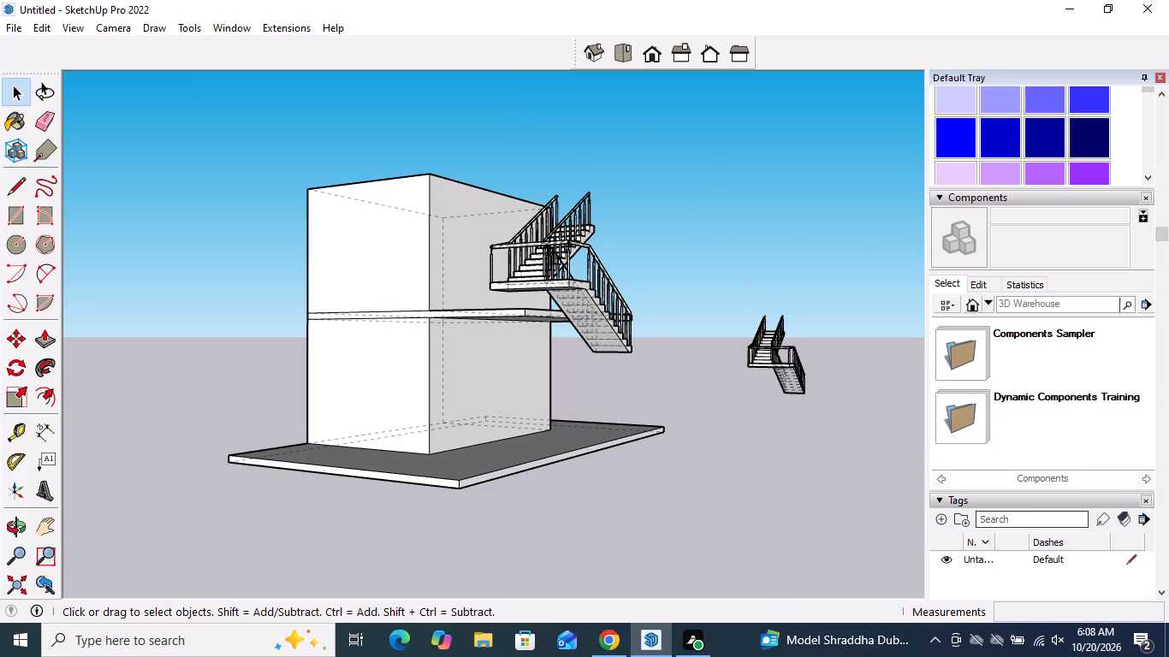
scroll(1037, 311, up, 4)
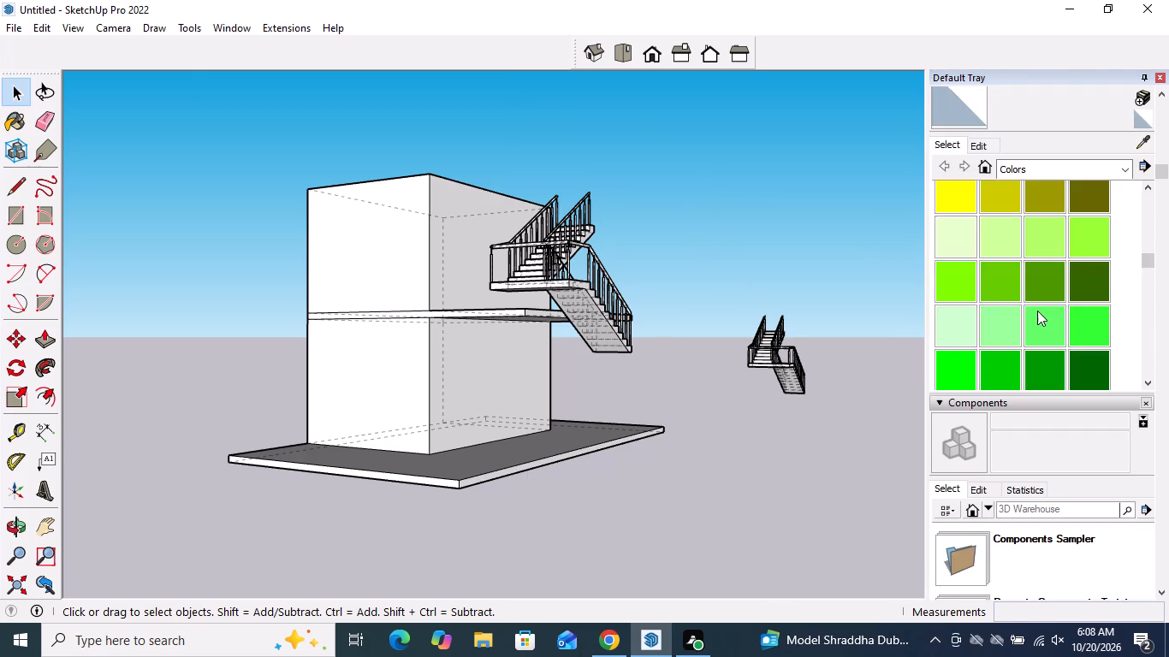
scroll(1037, 311, up, 5)
scroll(1037, 311, down, 4)
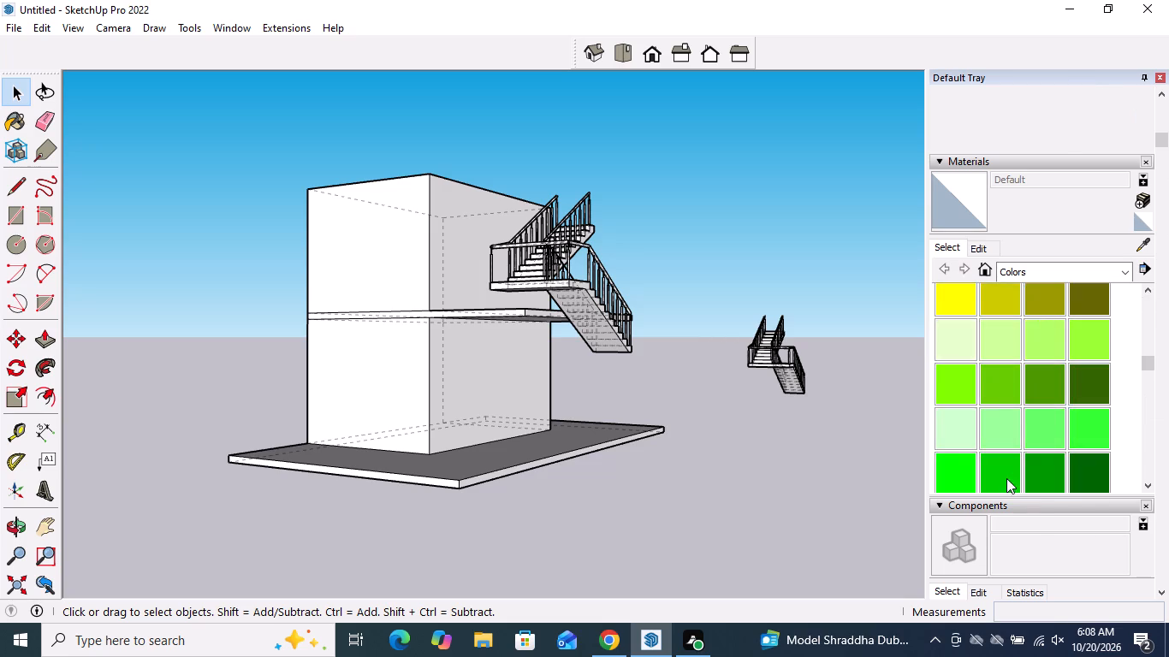
scroll(1001, 510, down, 6)
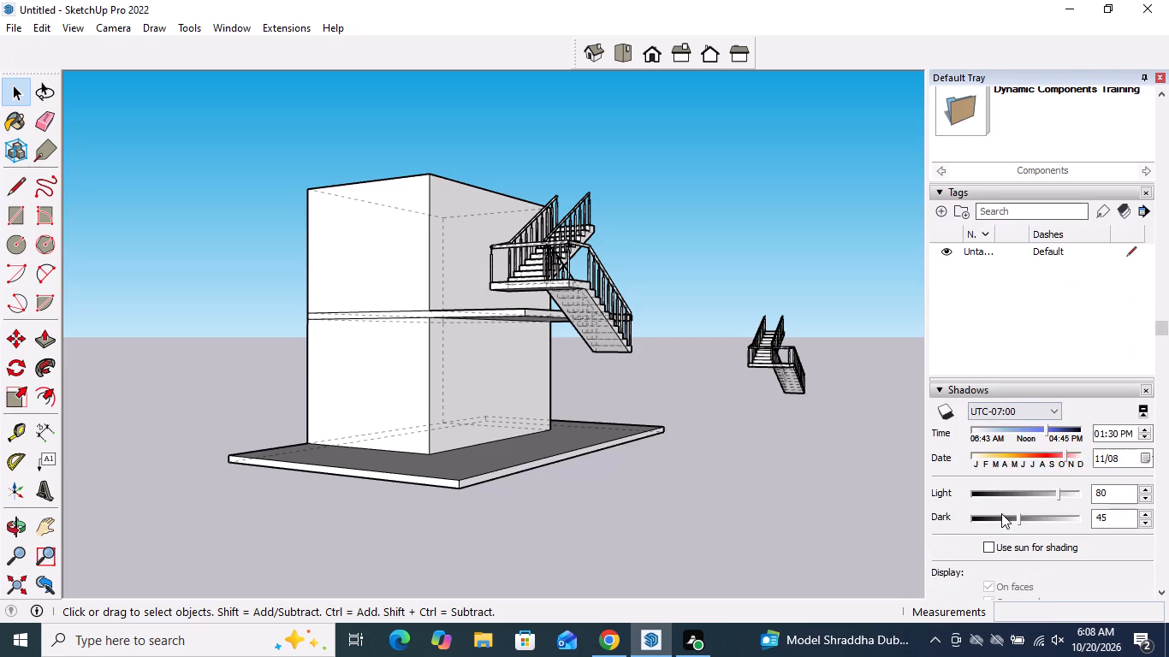
scroll(1001, 513, down, 2)
scroll(1001, 513, up, 1)
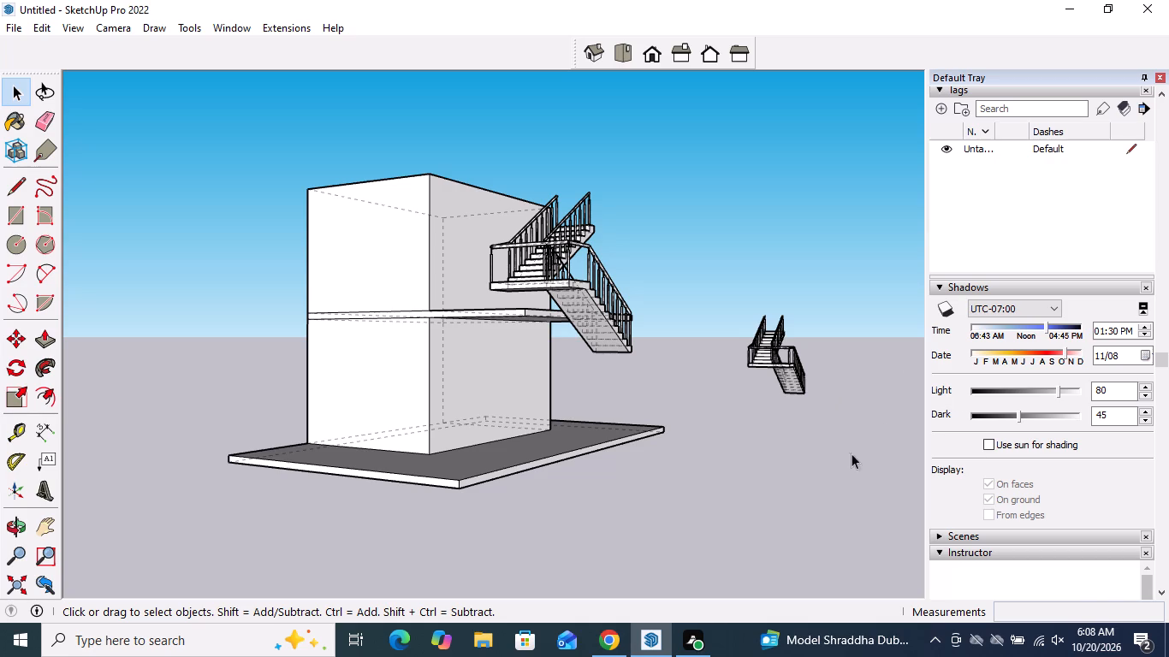
click(1158, 80)
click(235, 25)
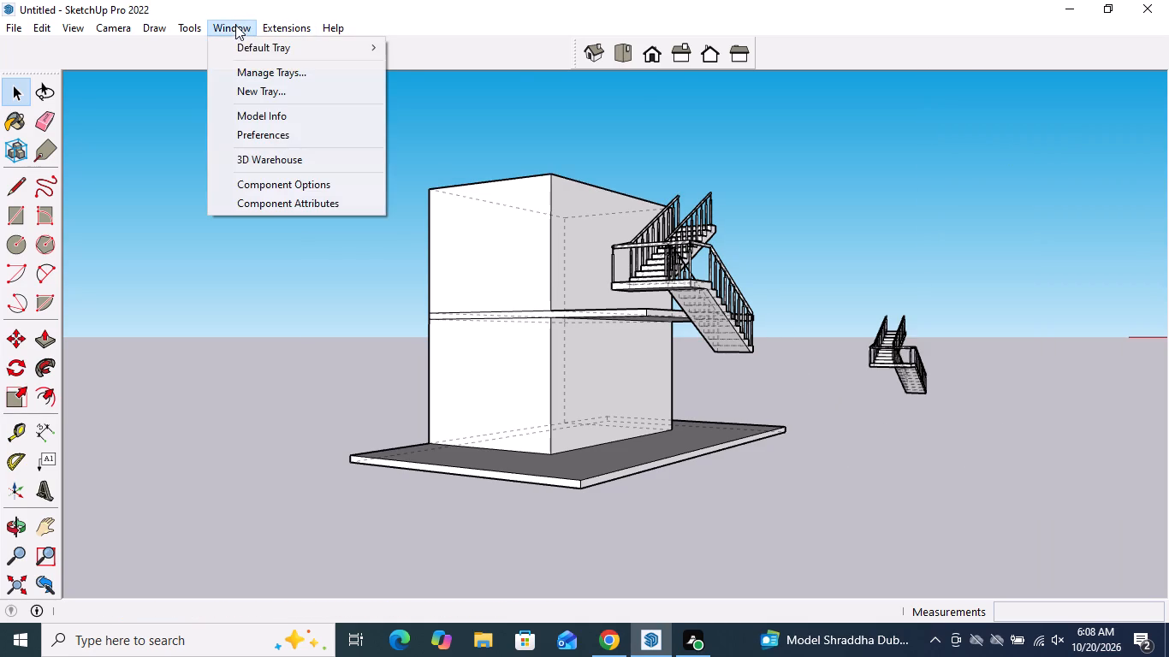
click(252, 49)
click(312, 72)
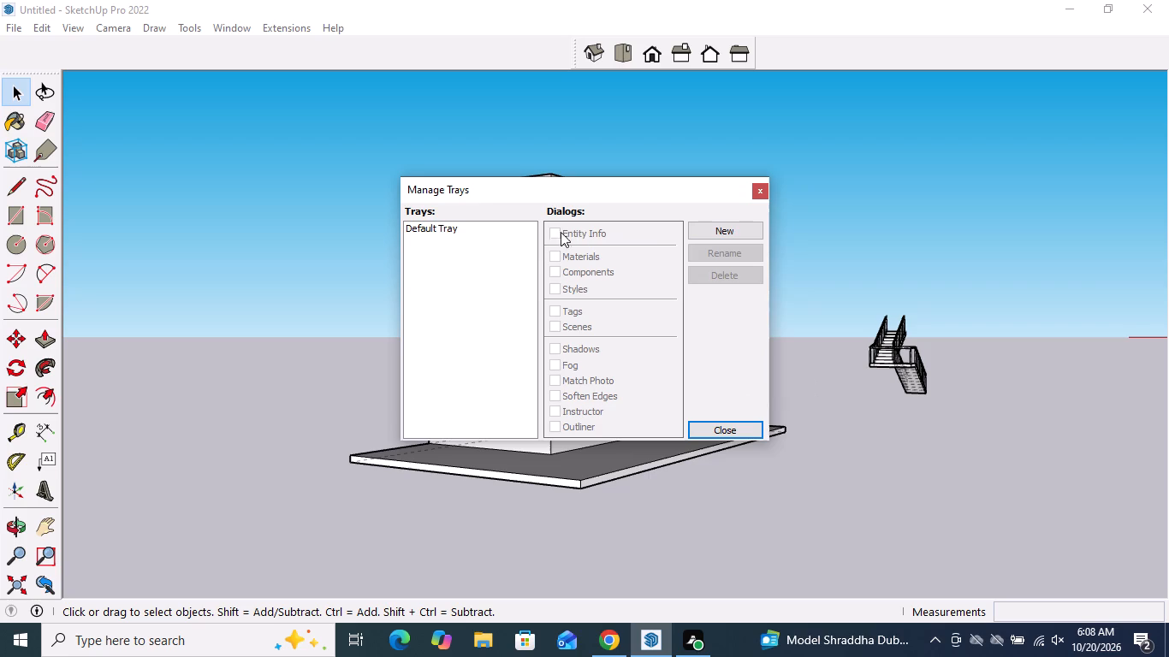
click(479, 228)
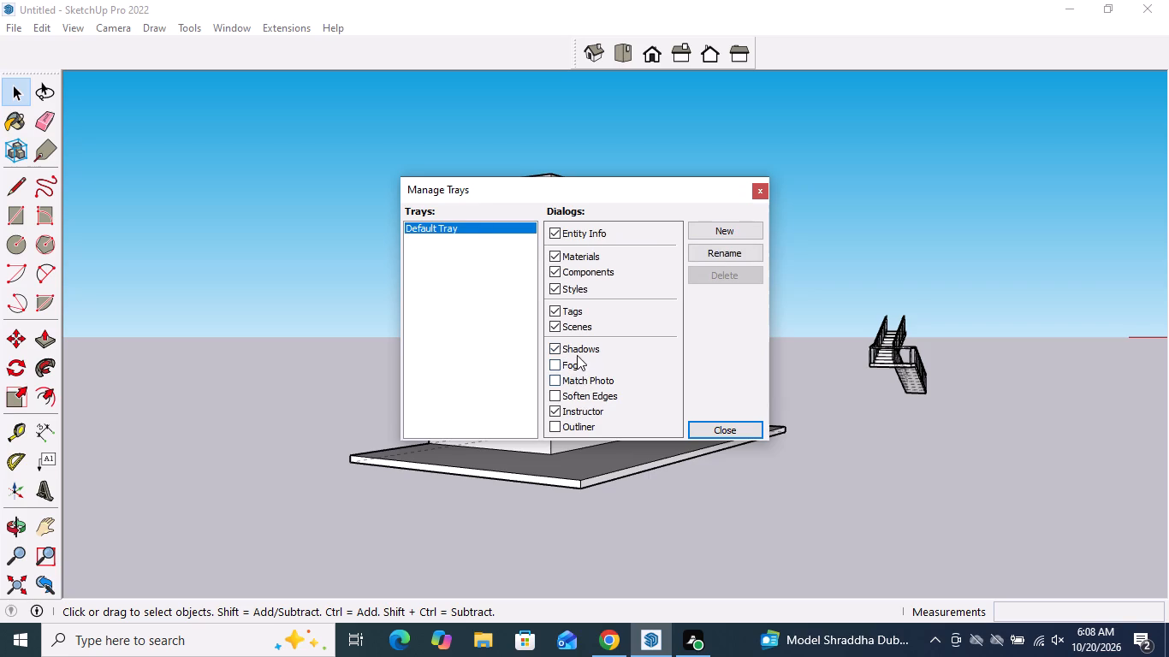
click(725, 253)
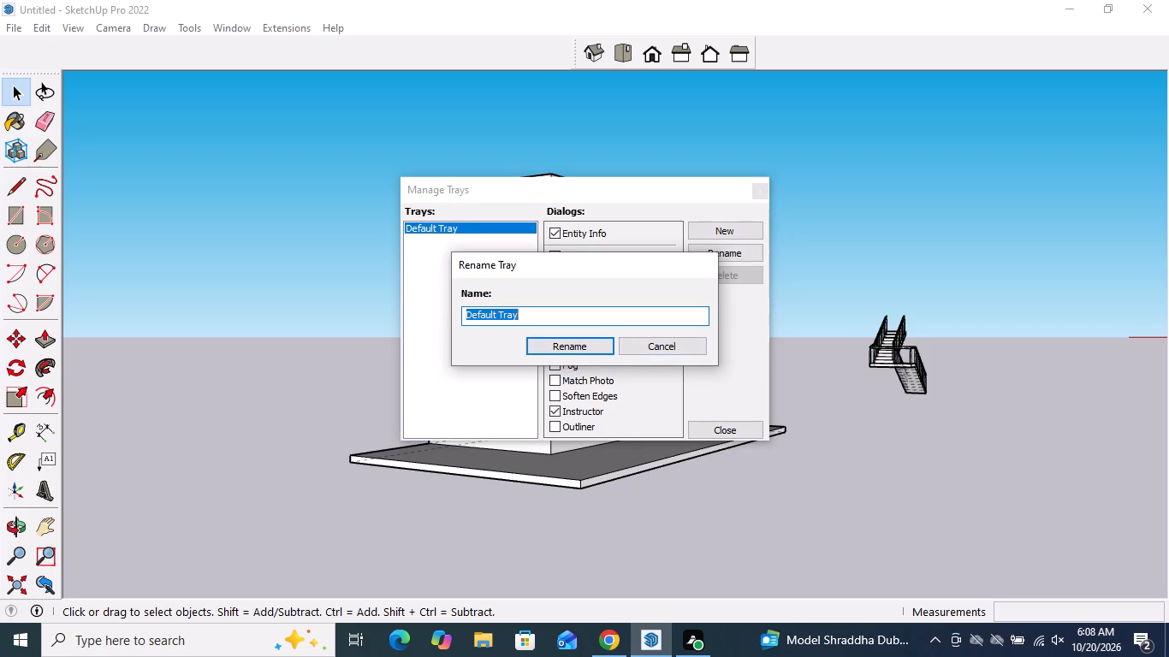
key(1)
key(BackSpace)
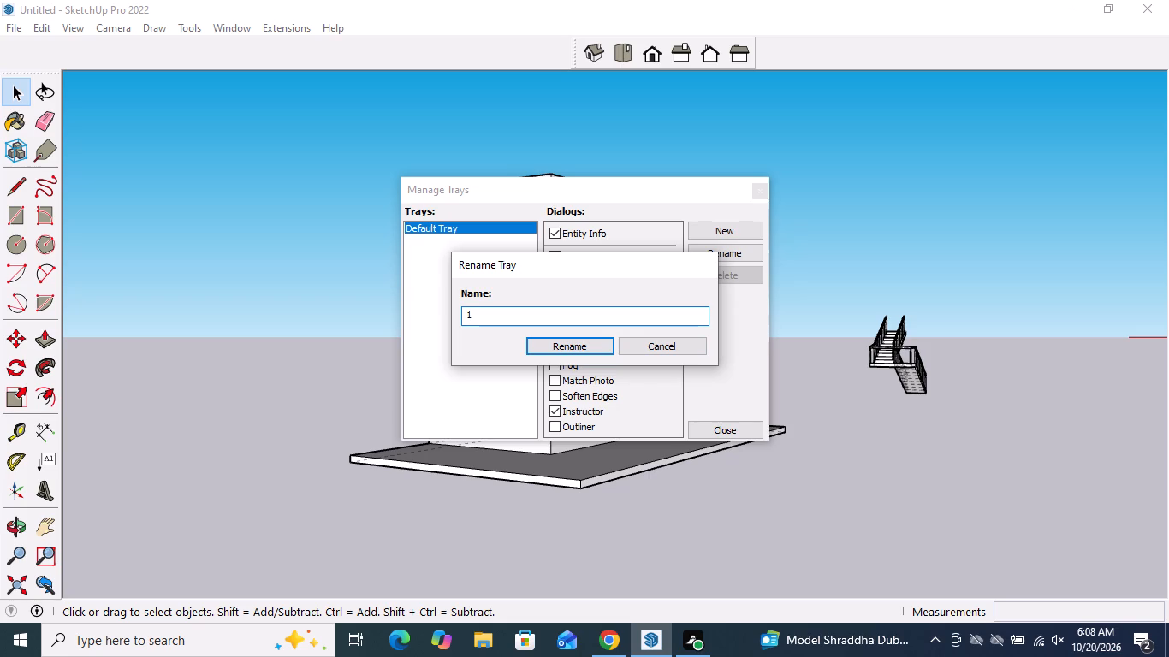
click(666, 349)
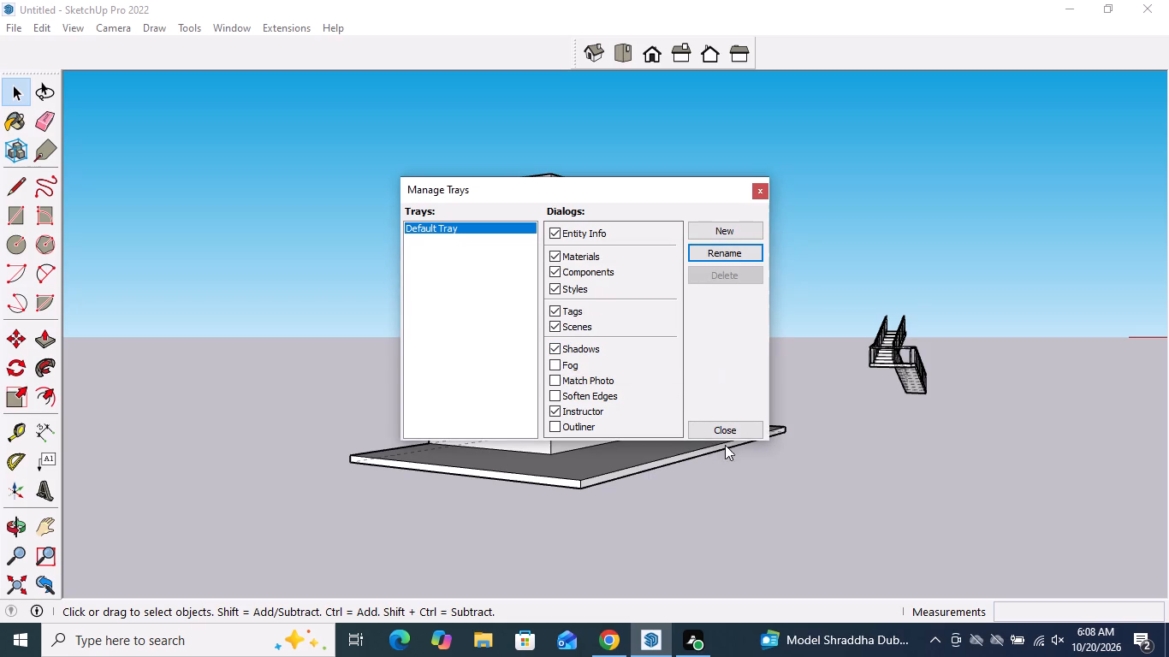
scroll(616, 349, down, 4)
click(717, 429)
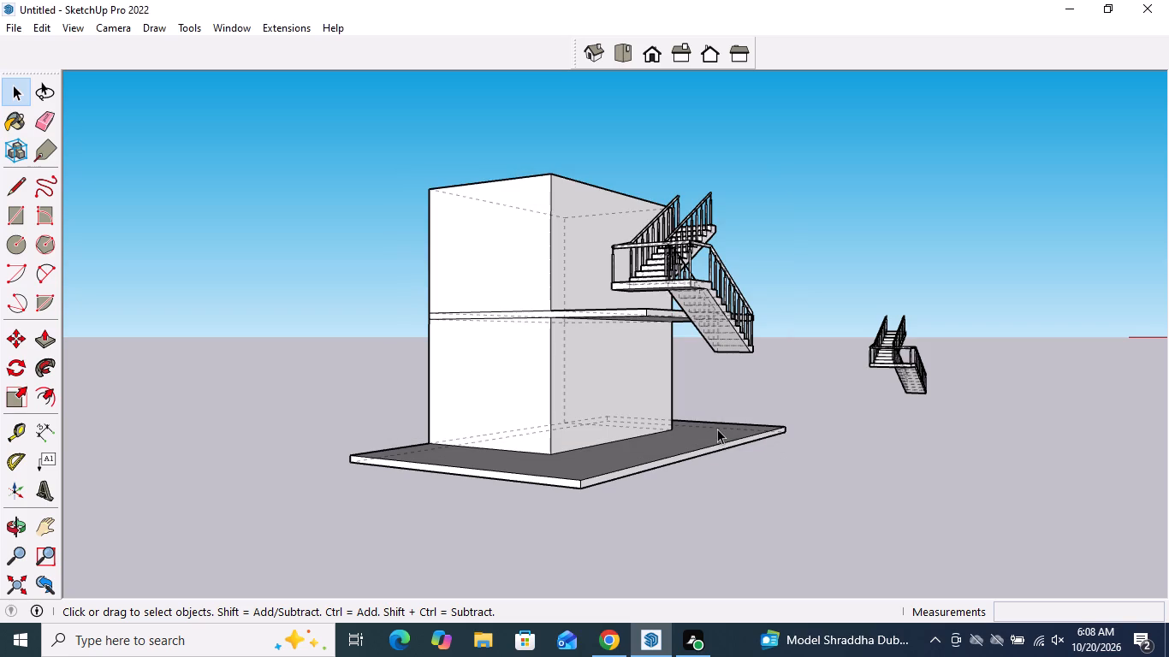
Add a new tray containing the Entity Info, Materials, Components, Styles, Scenes and Shadows dialogs.
click(244, 26)
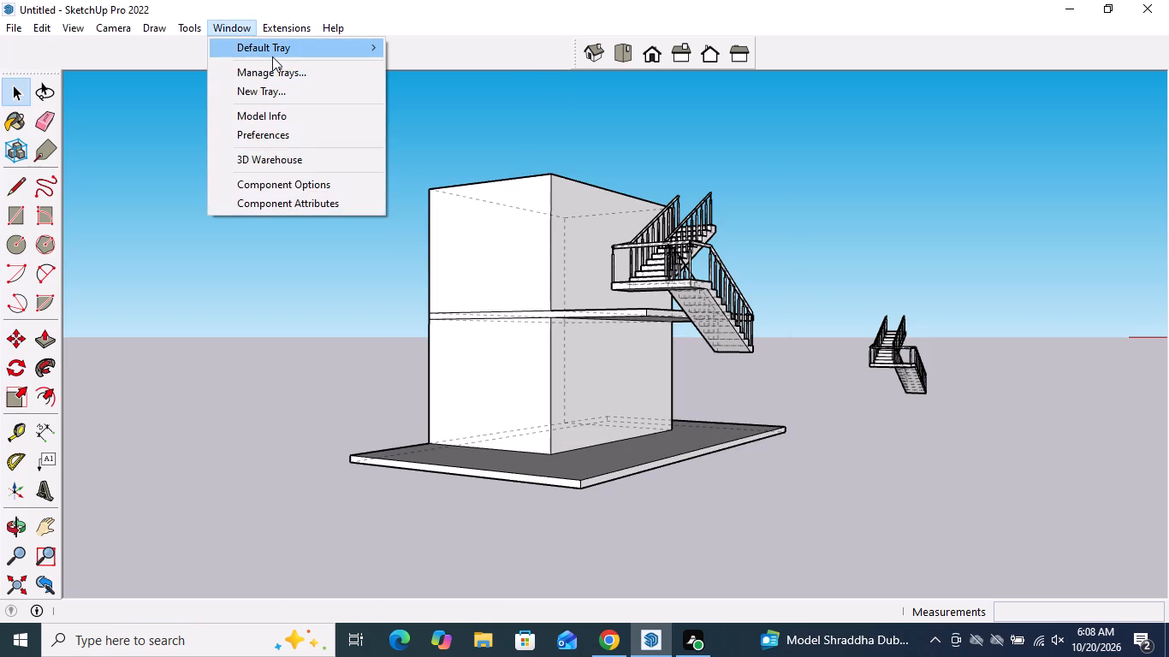
click(279, 92)
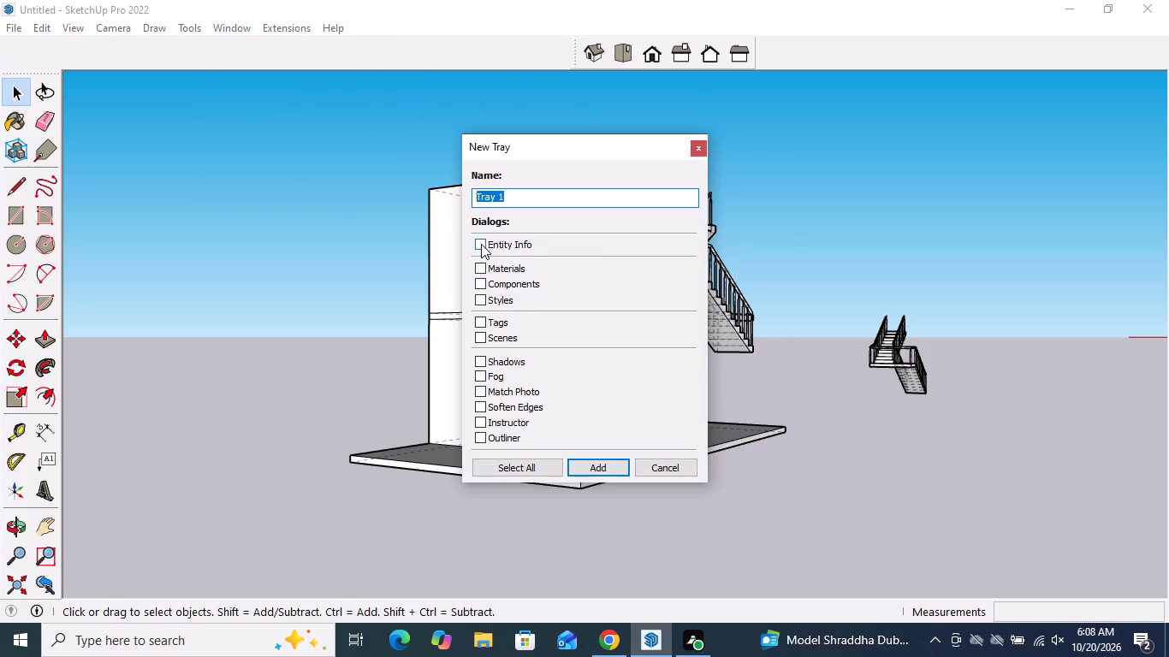
click(480, 244)
click(481, 270)
click(483, 282)
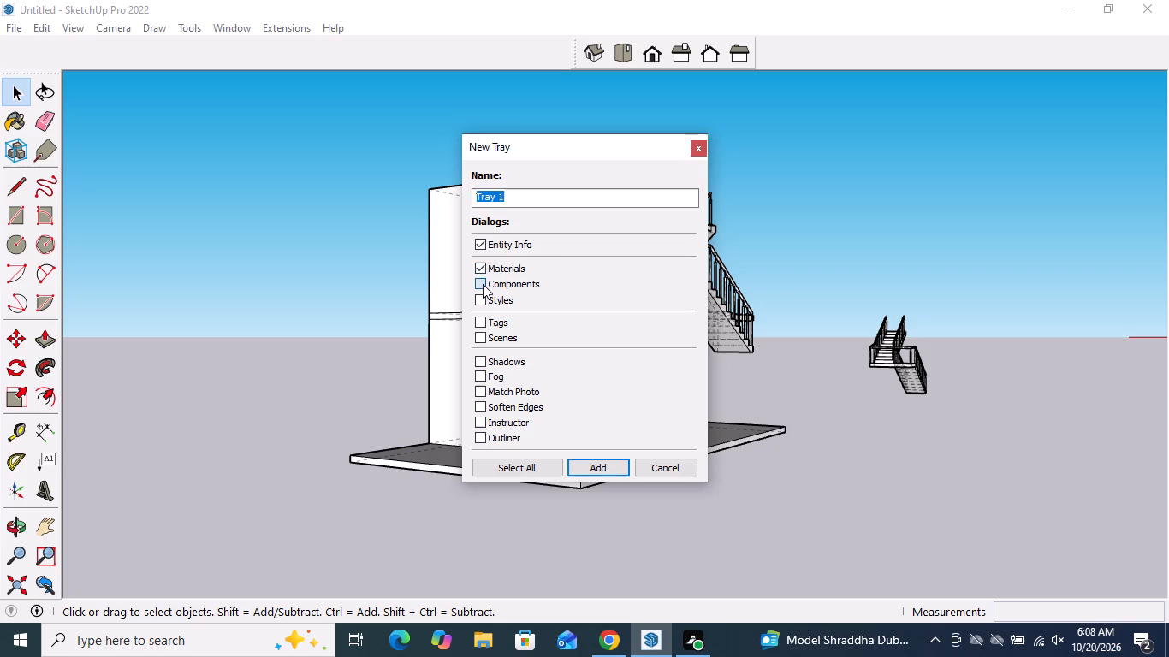
click(479, 301)
click(479, 338)
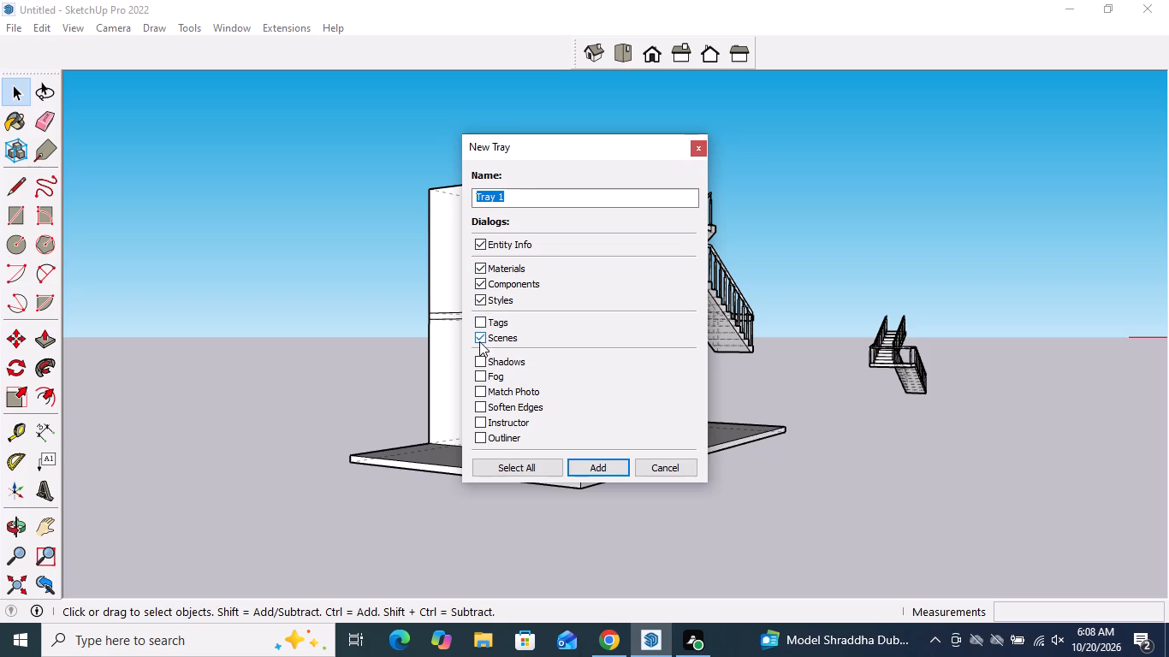
click(479, 360)
scroll(477, 418, down, 1)
click(606, 471)
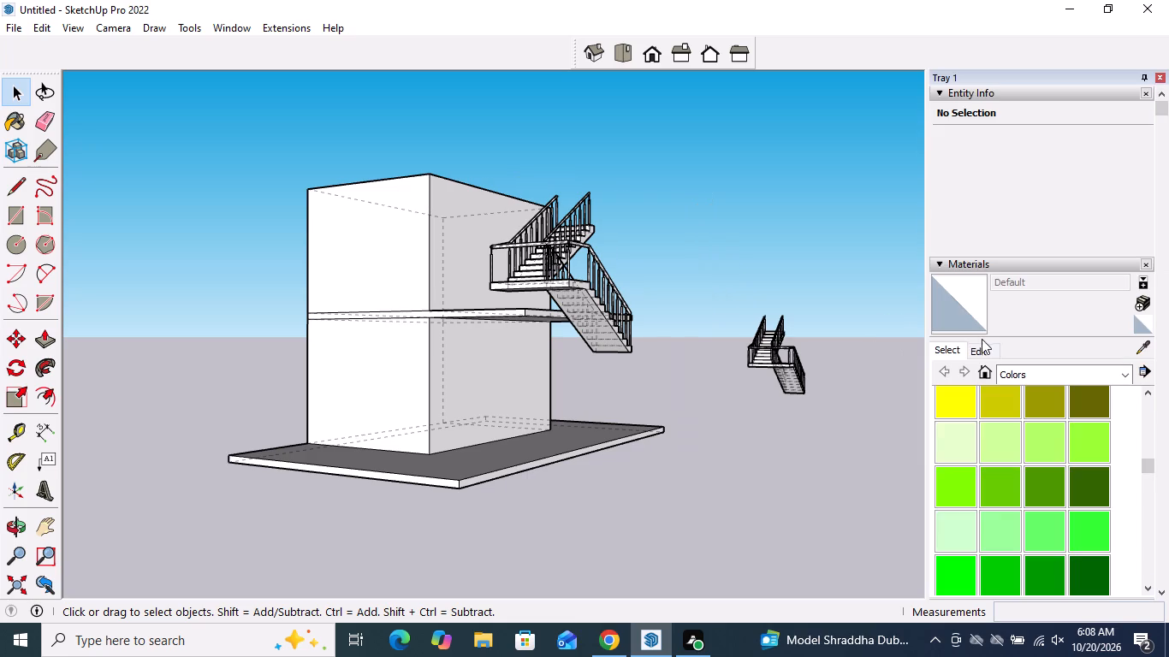
Find the Styles section in the new tray and update Simple Style with the current display changes.
scroll(995, 374, down, 5)
scroll(1008, 449, down, 4)
scroll(991, 532, down, 2)
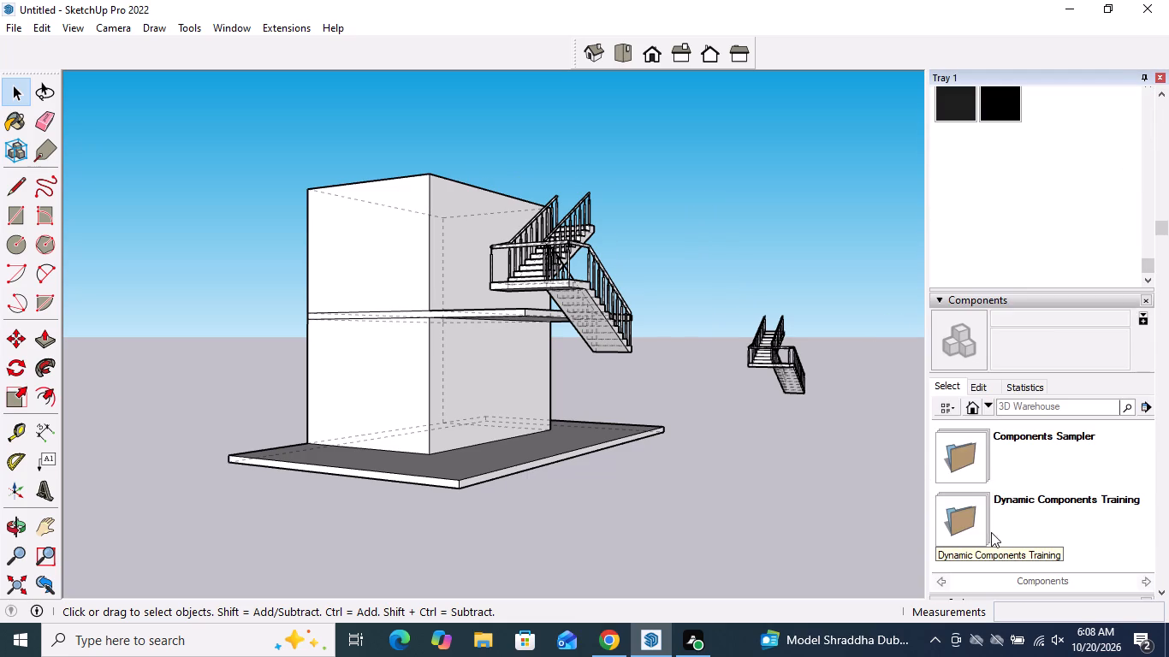
scroll(997, 515, down, 2)
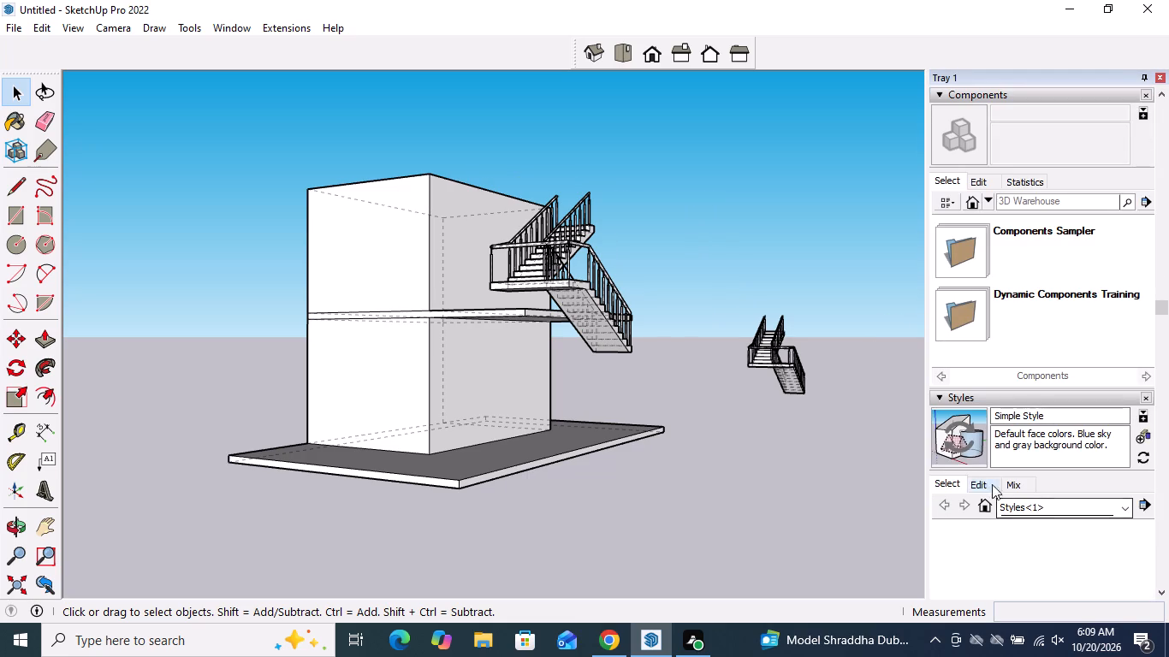
click(957, 439)
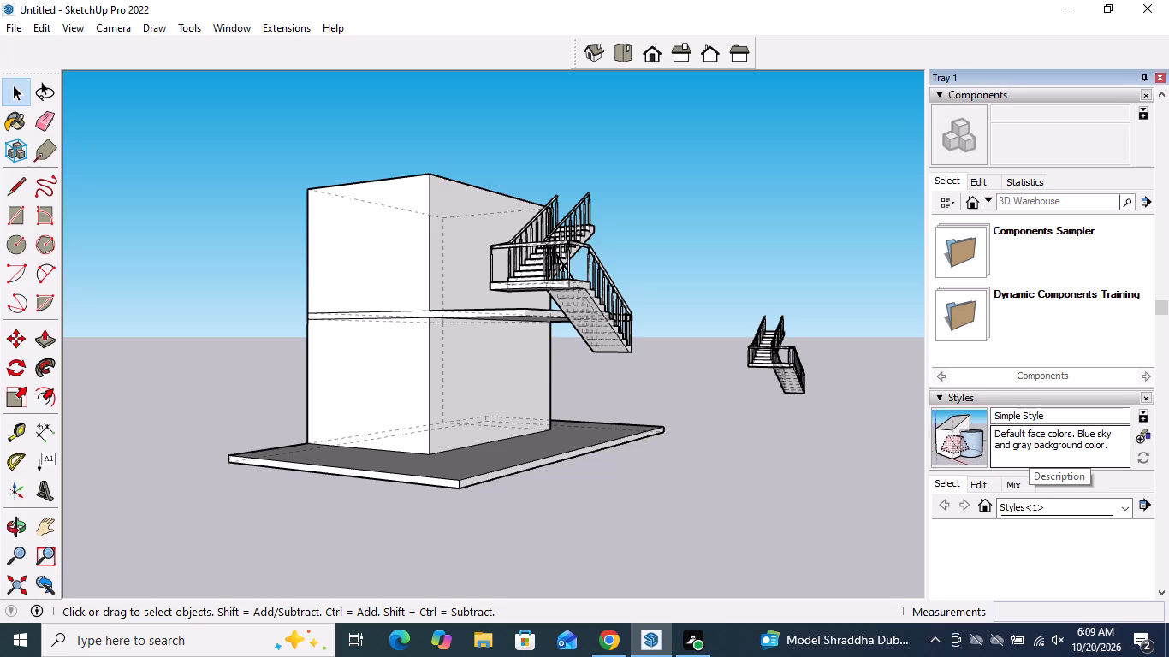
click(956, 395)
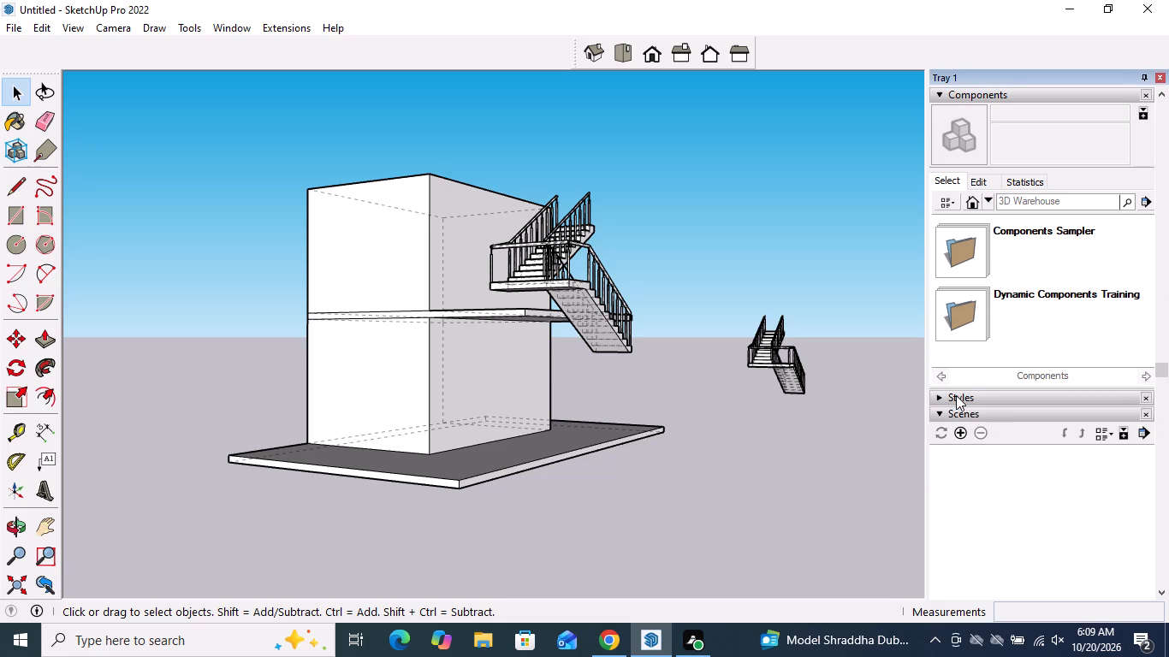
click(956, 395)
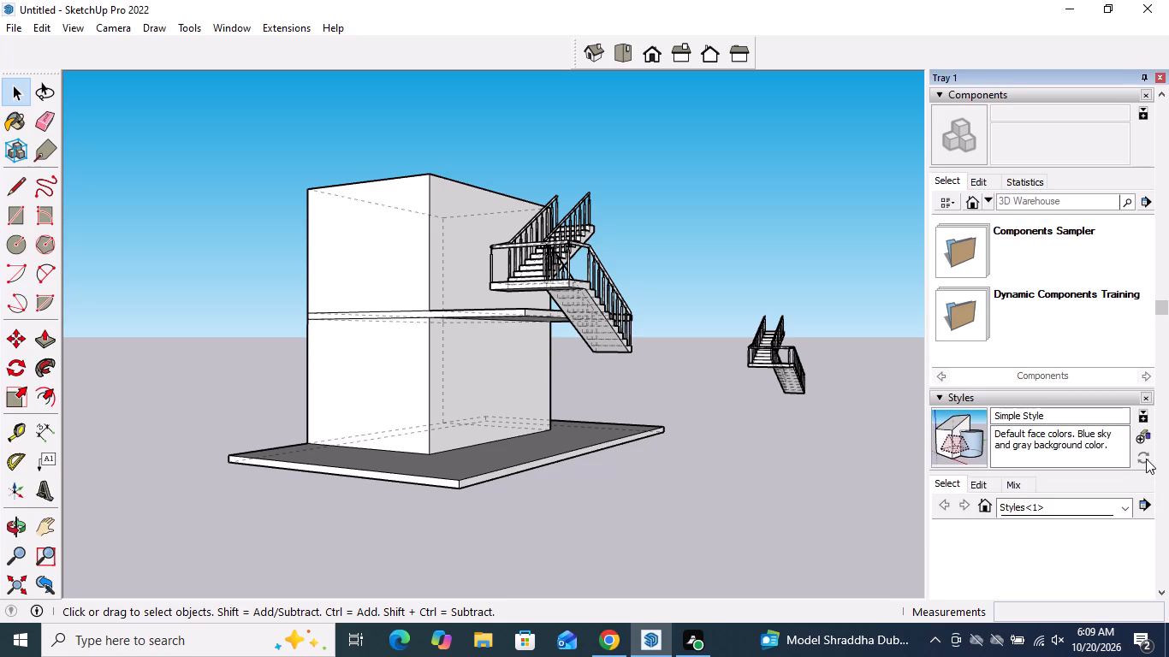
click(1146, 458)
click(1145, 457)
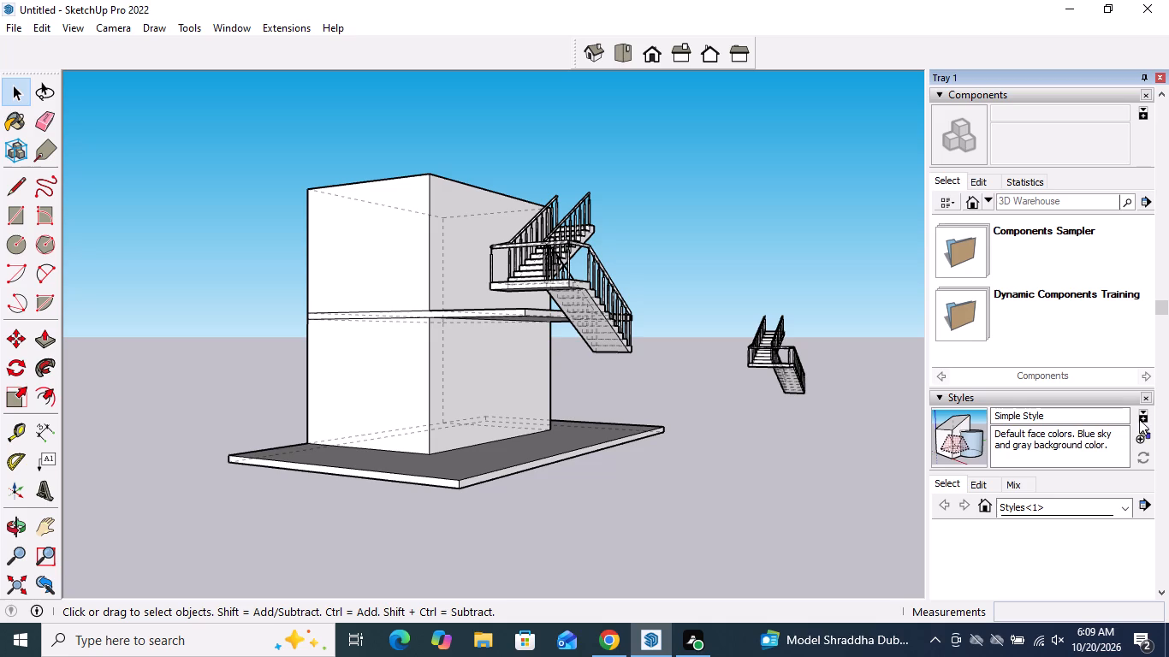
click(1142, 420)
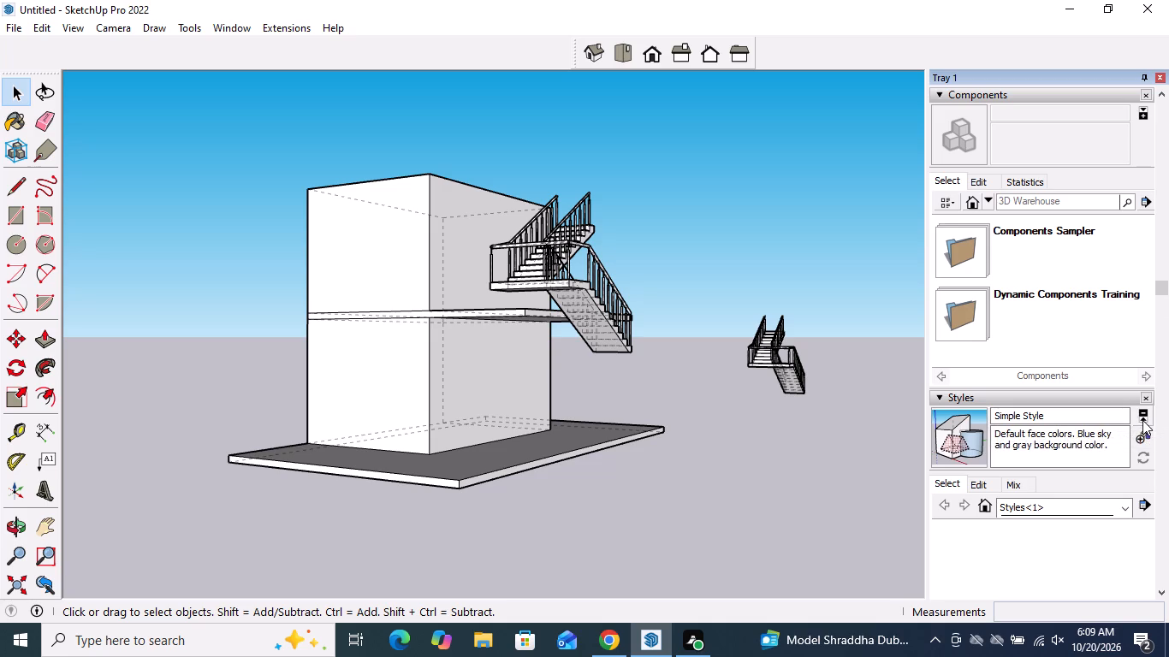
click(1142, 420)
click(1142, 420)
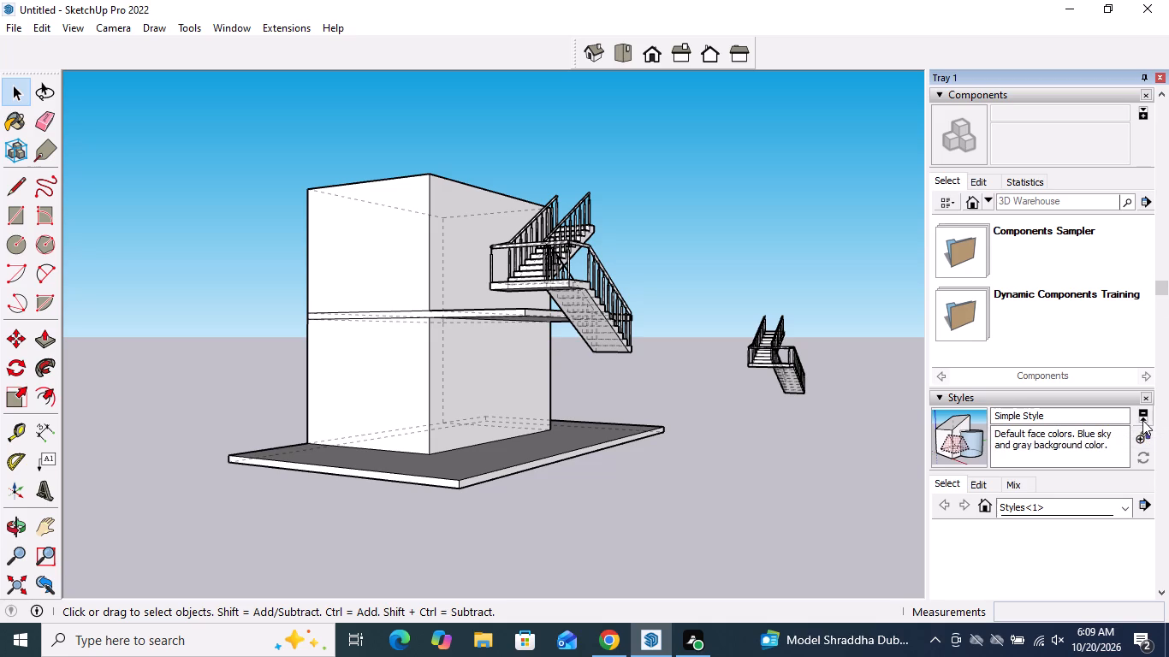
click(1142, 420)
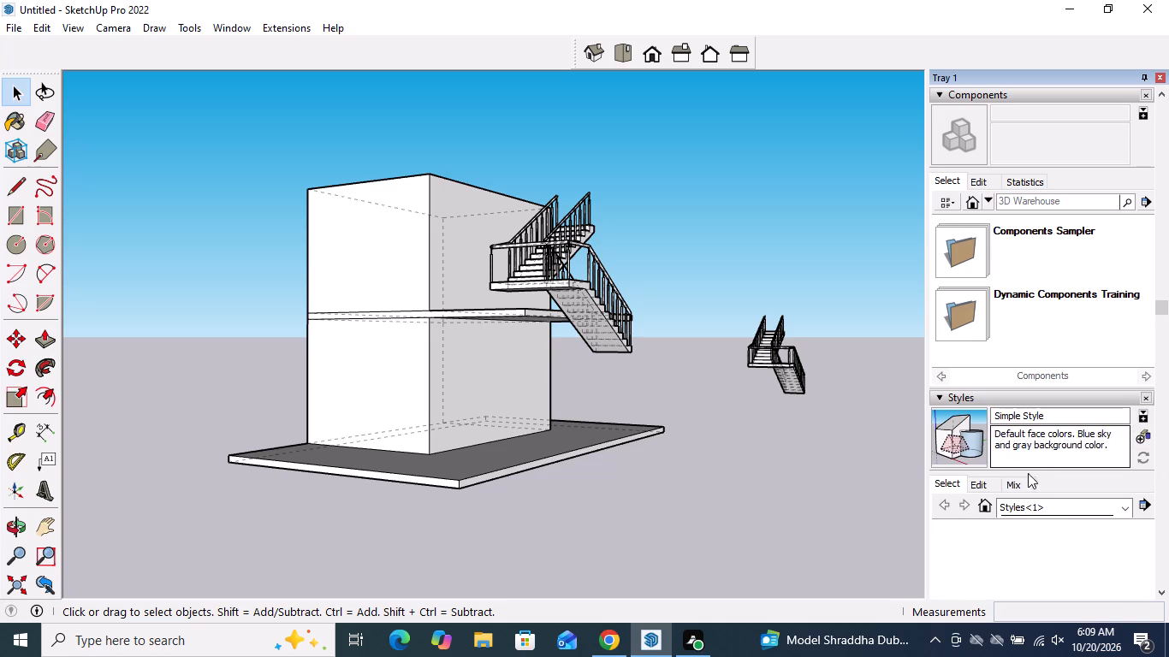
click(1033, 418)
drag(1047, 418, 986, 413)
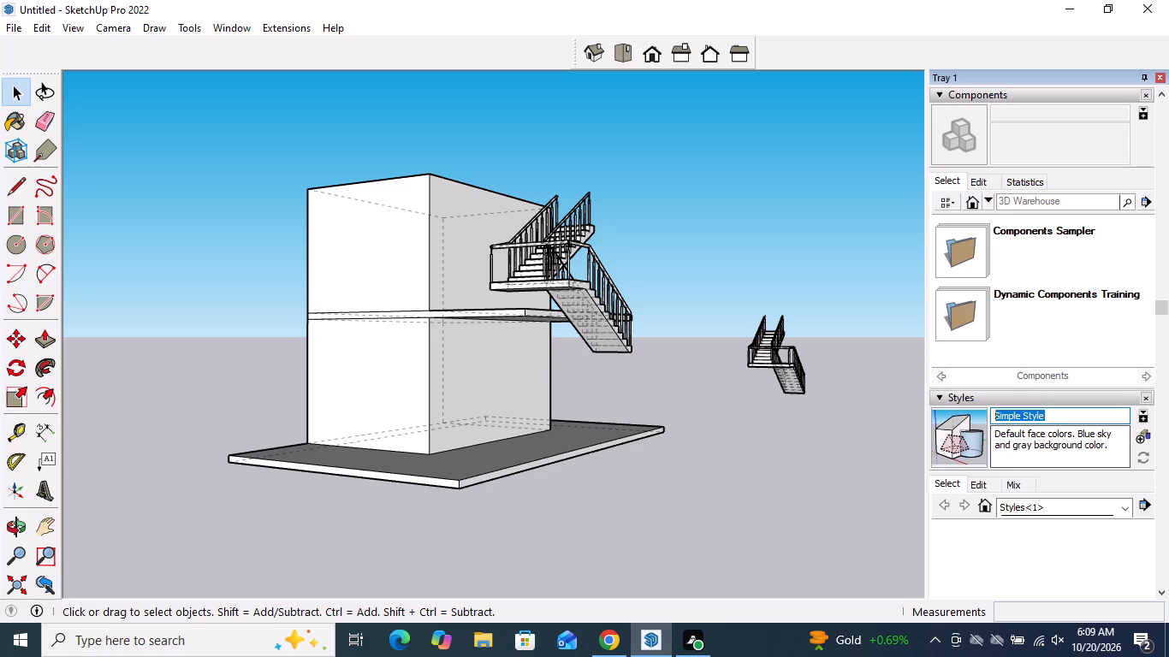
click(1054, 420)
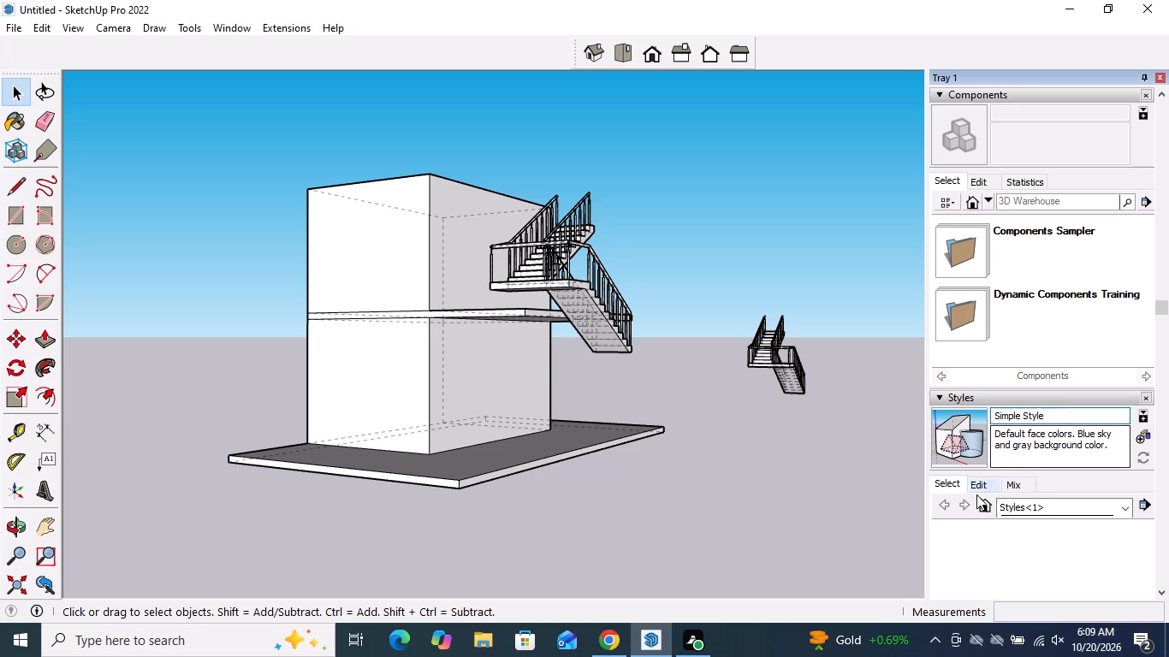
Try Brush Strokes on Canvas and Pencil on Tracing Paper from the Assorted Styles collection, and apply PSO Cursive to the model.
click(951, 482)
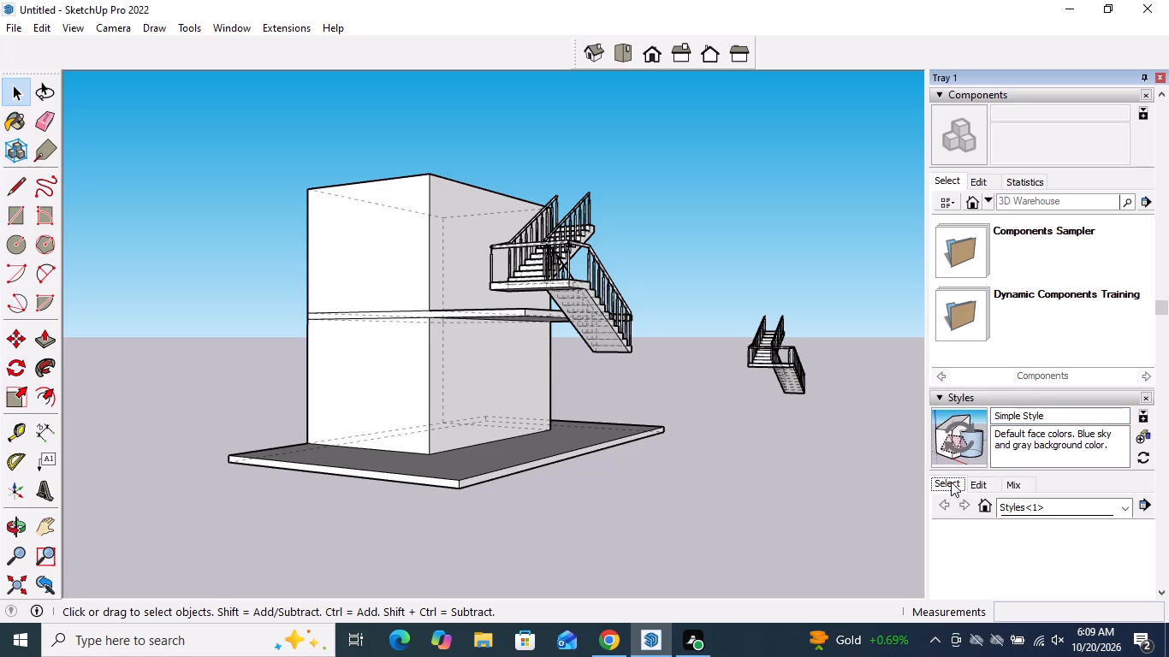
scroll(951, 482, down, 2)
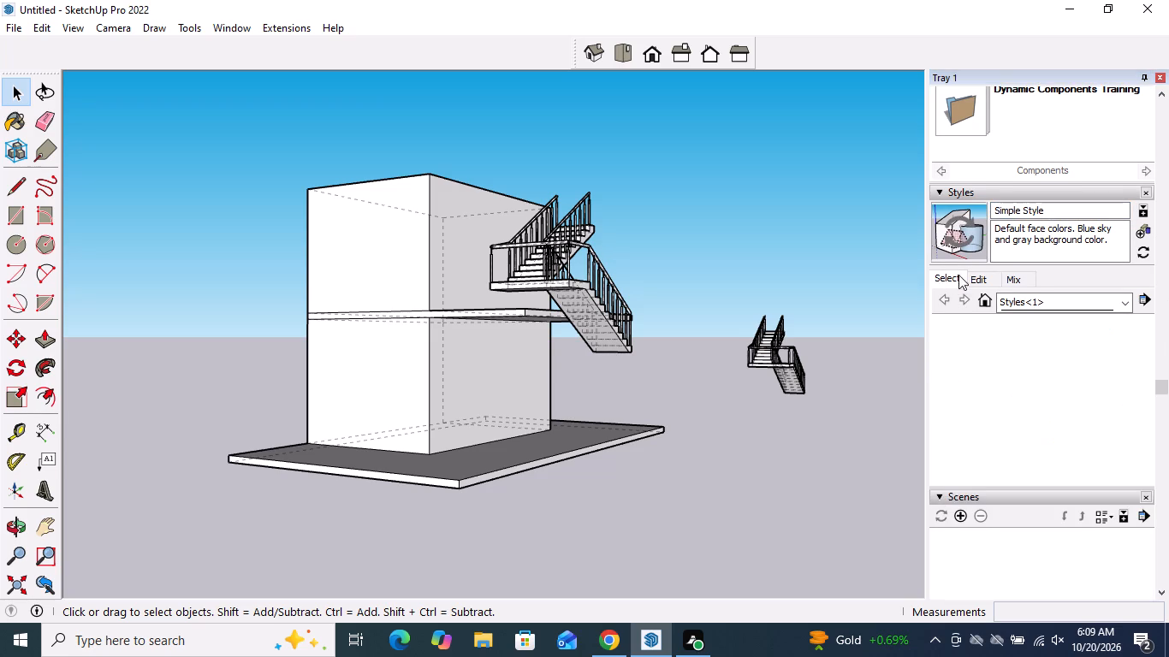
click(978, 279)
click(936, 279)
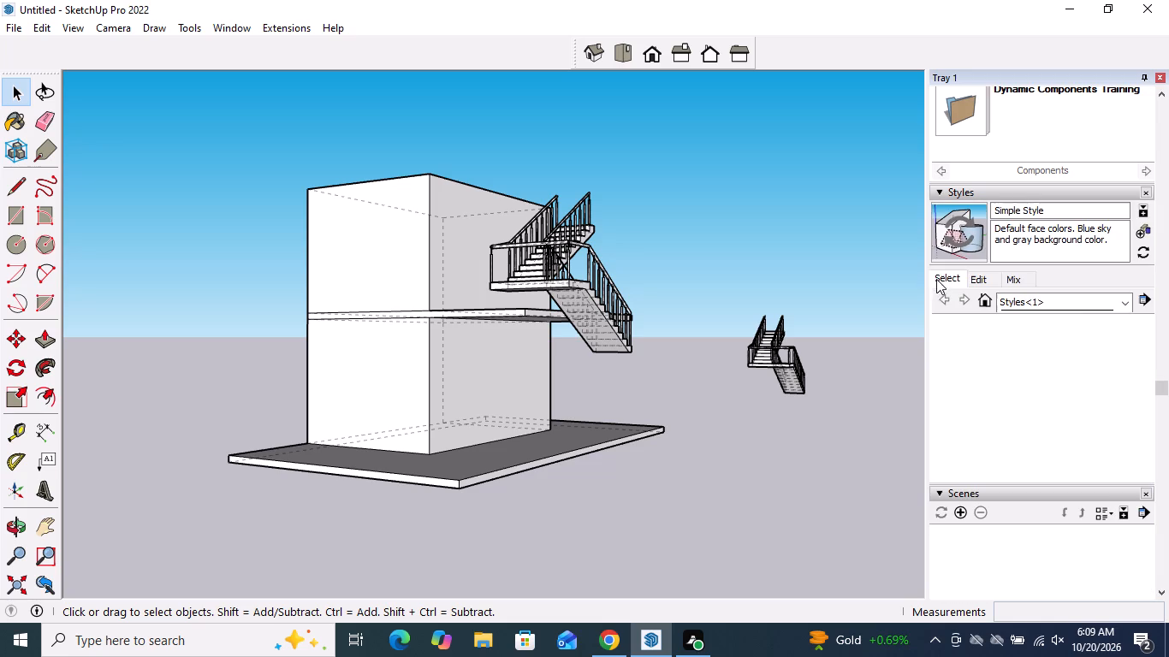
click(1124, 303)
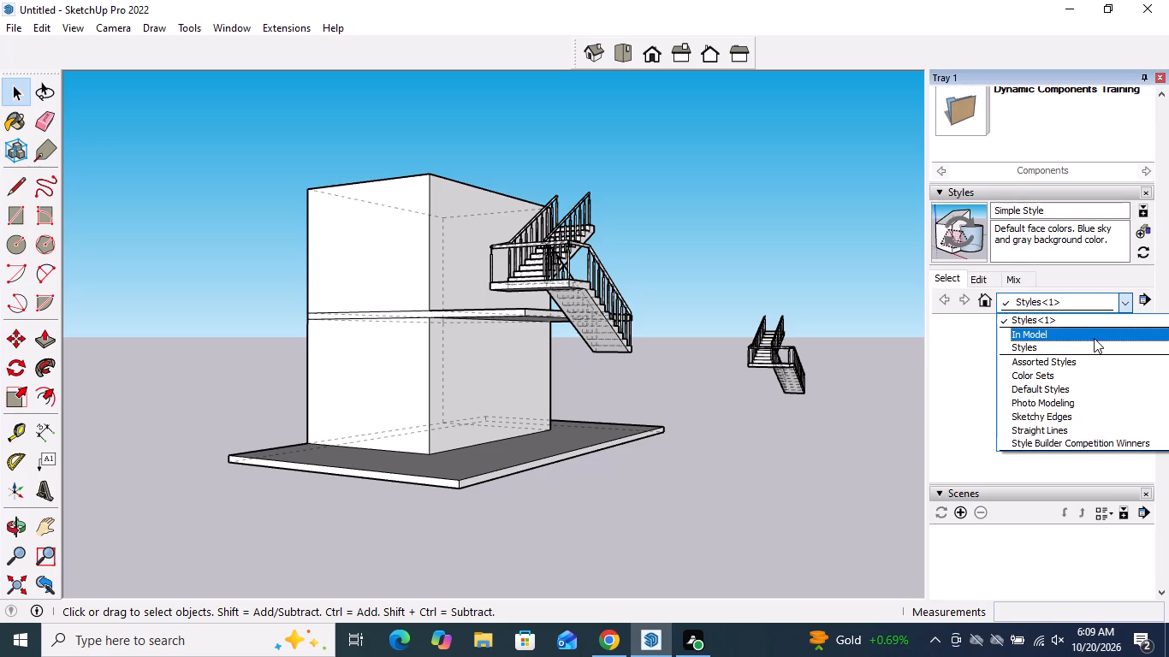
click(1093, 338)
click(1129, 305)
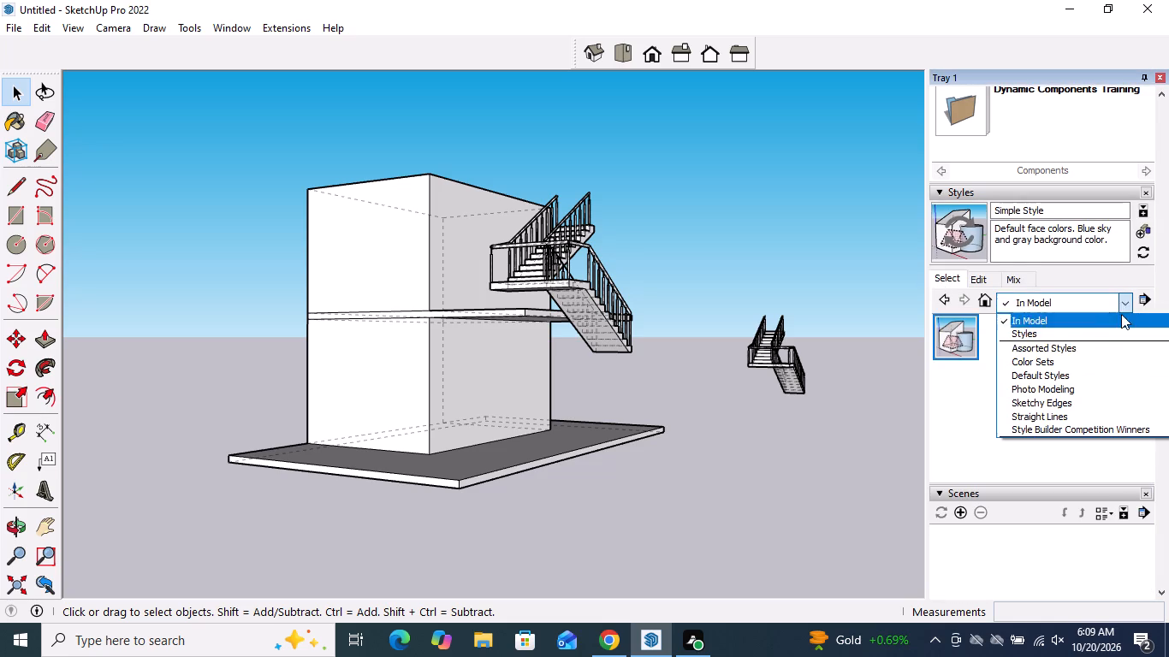
click(1074, 344)
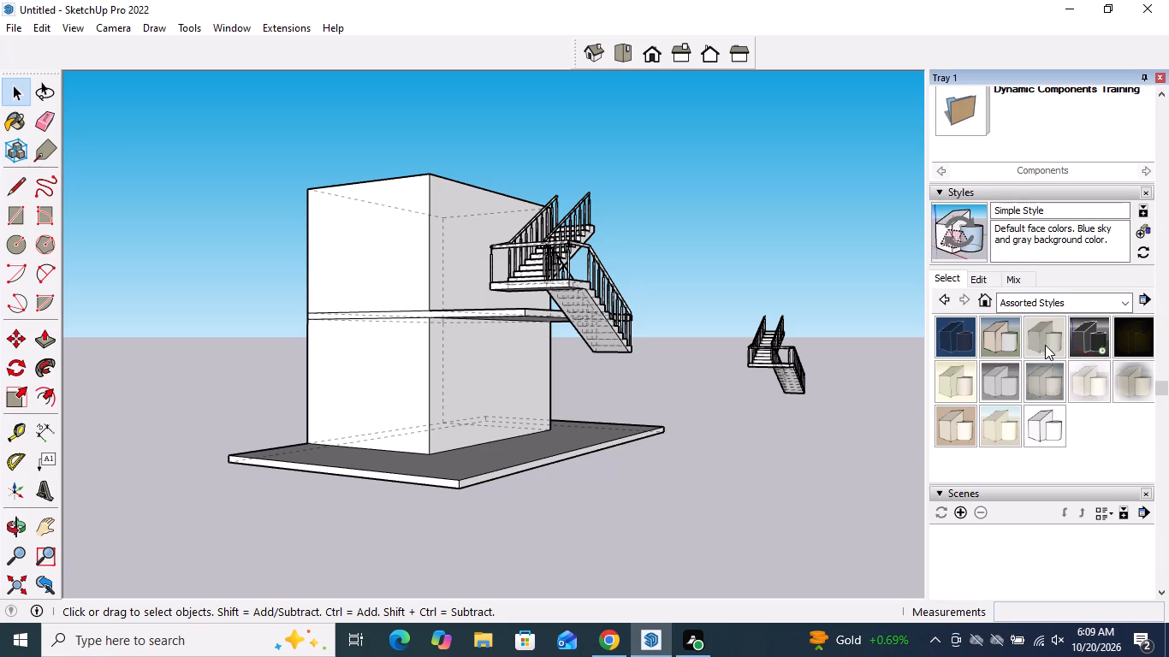
click(1006, 332)
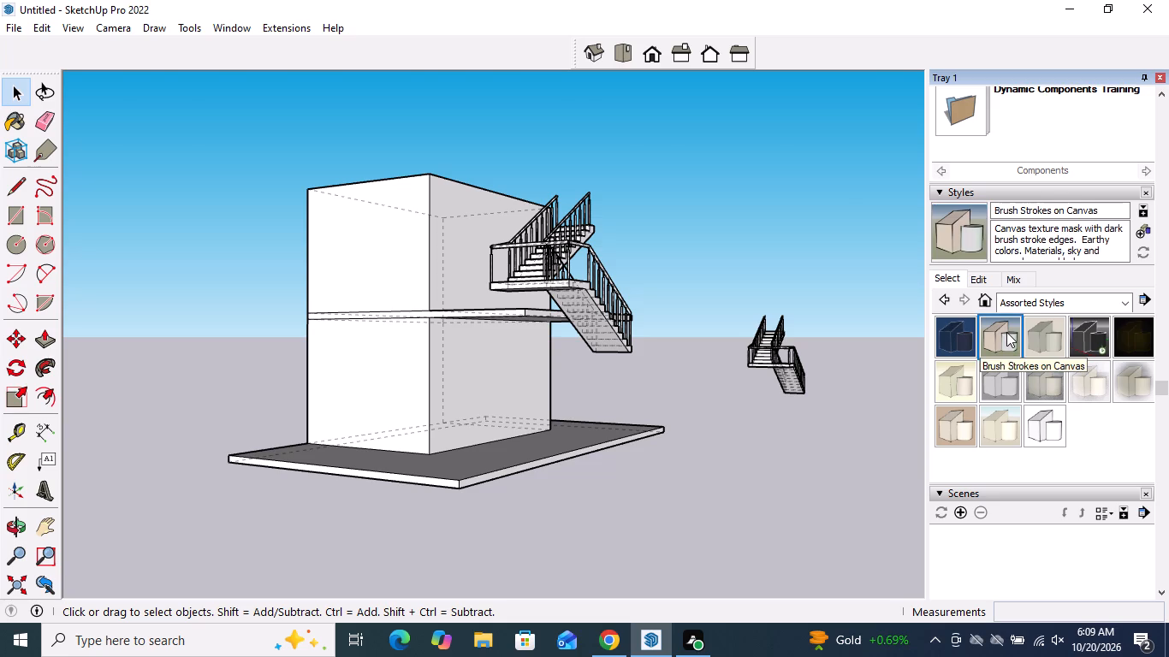
click(1037, 334)
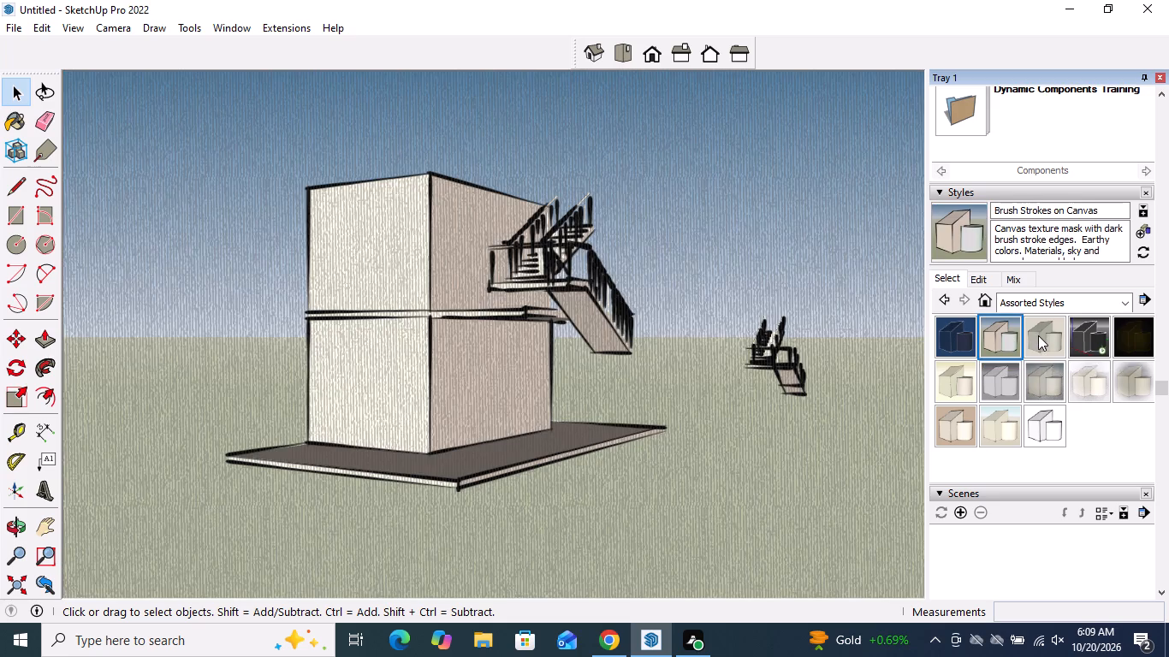
click(956, 386)
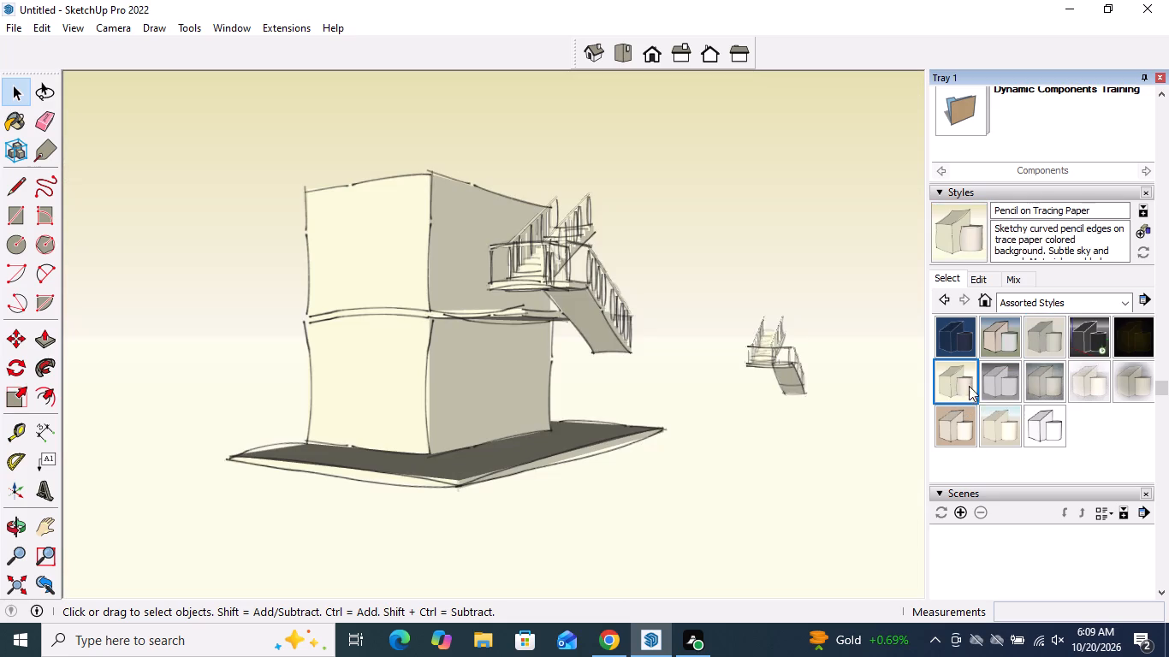
click(982, 386)
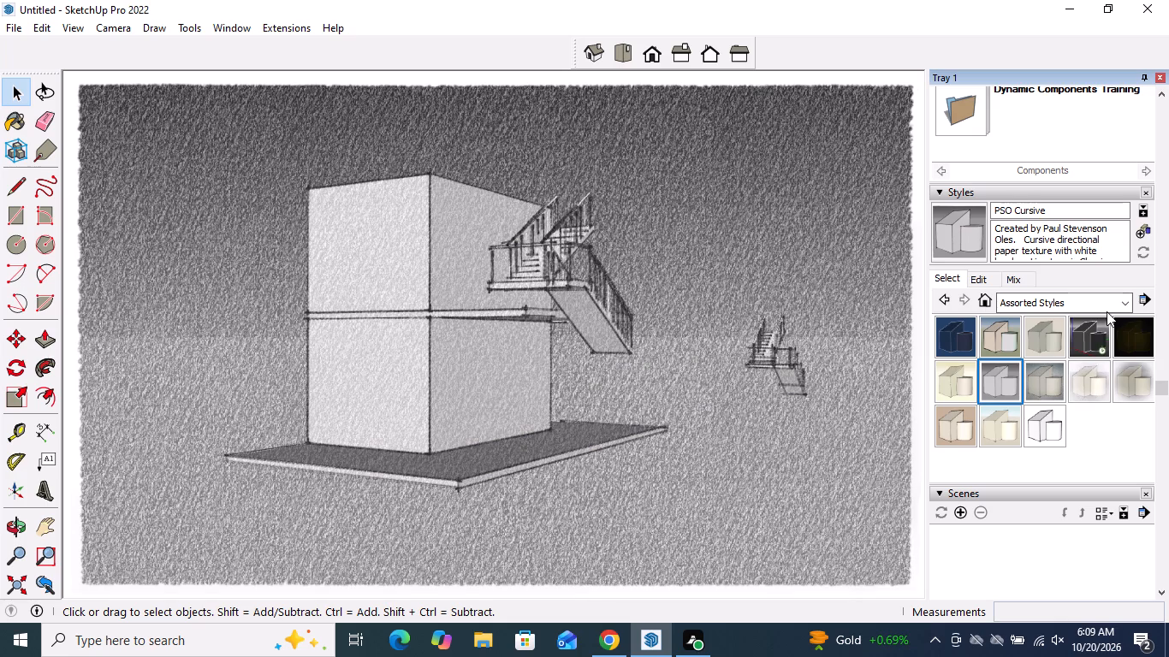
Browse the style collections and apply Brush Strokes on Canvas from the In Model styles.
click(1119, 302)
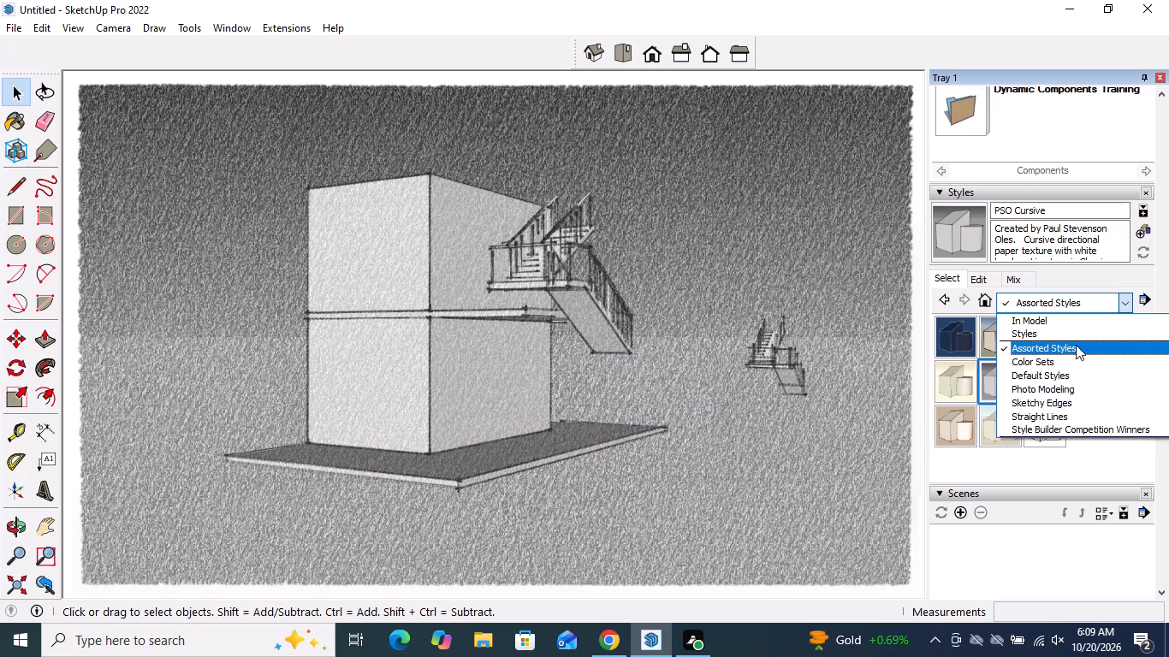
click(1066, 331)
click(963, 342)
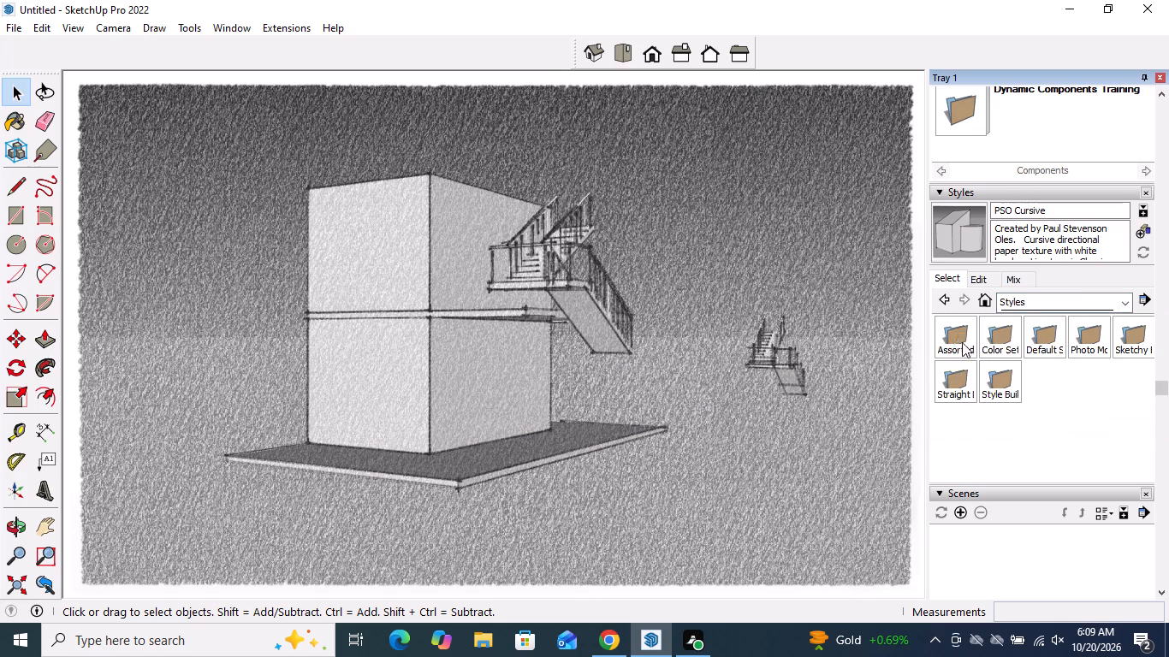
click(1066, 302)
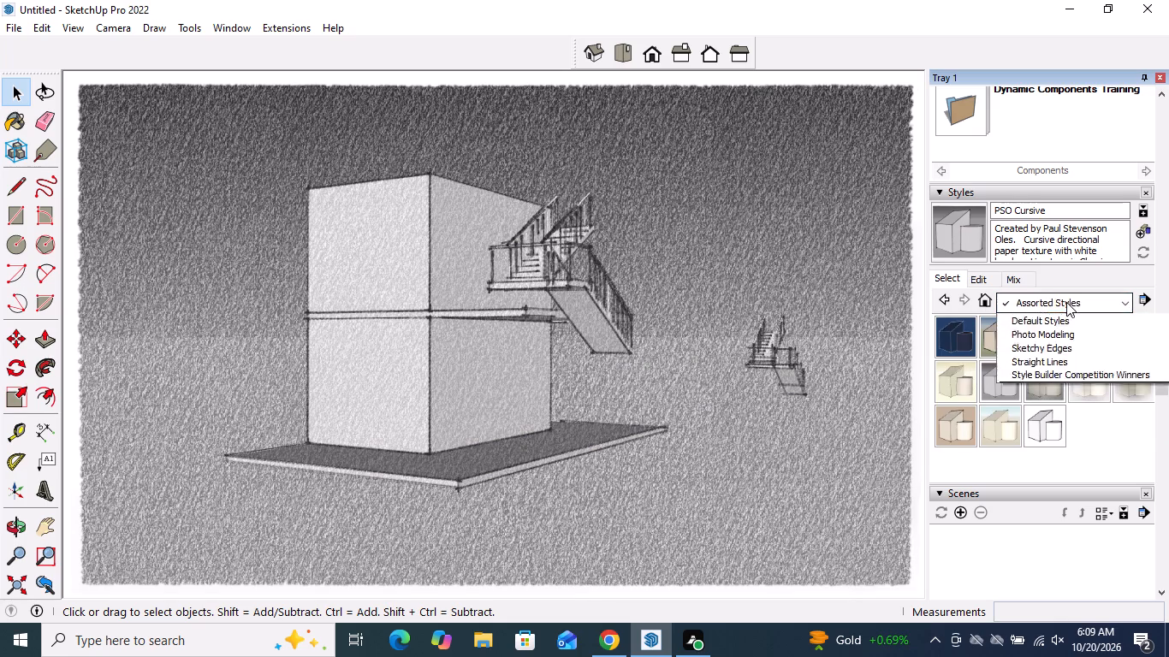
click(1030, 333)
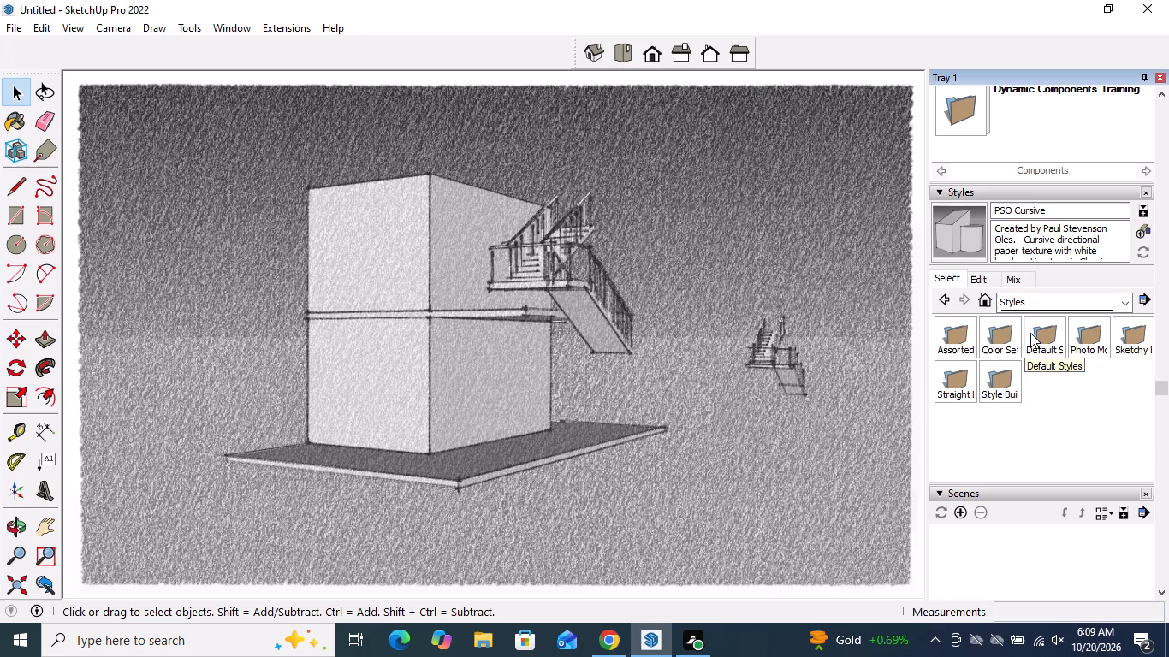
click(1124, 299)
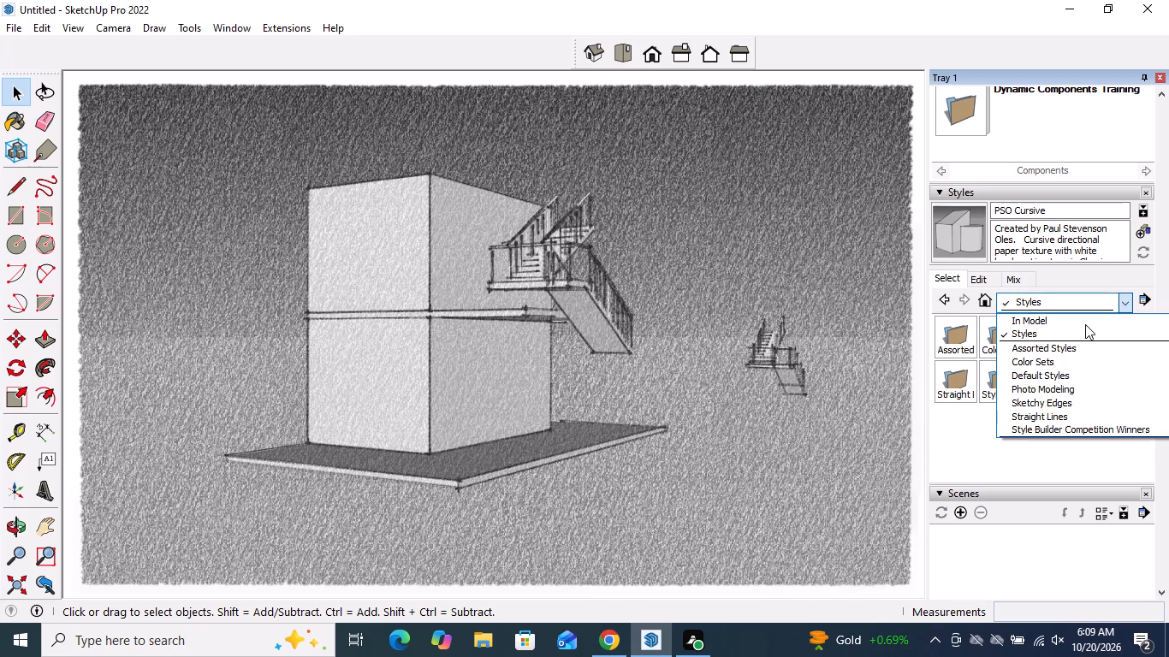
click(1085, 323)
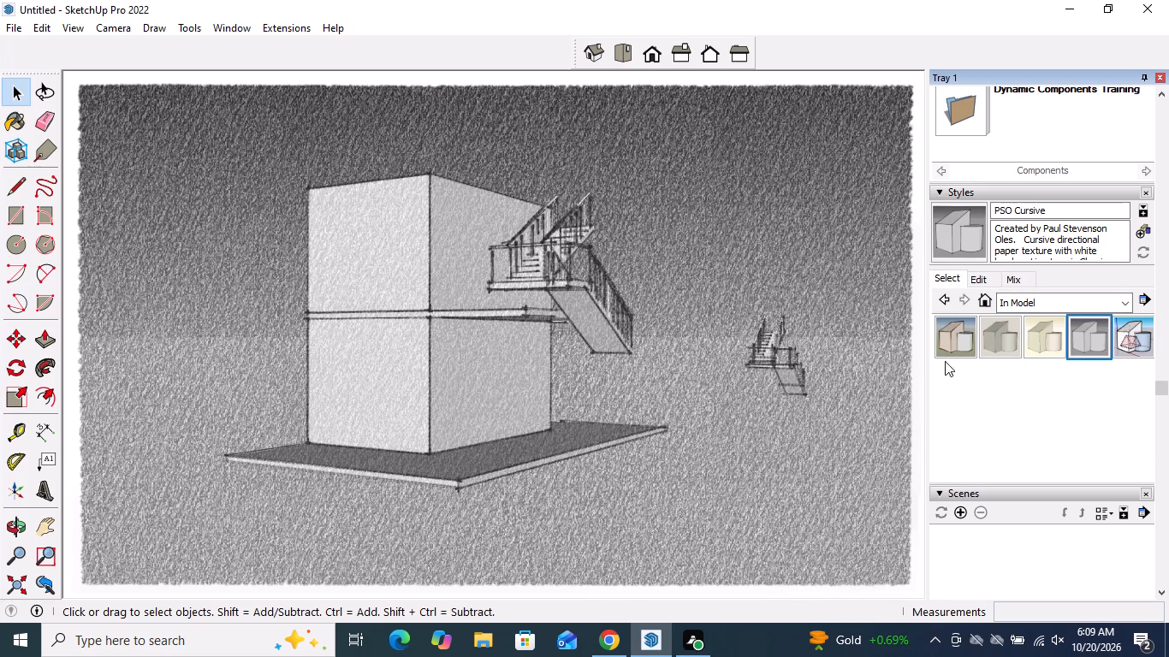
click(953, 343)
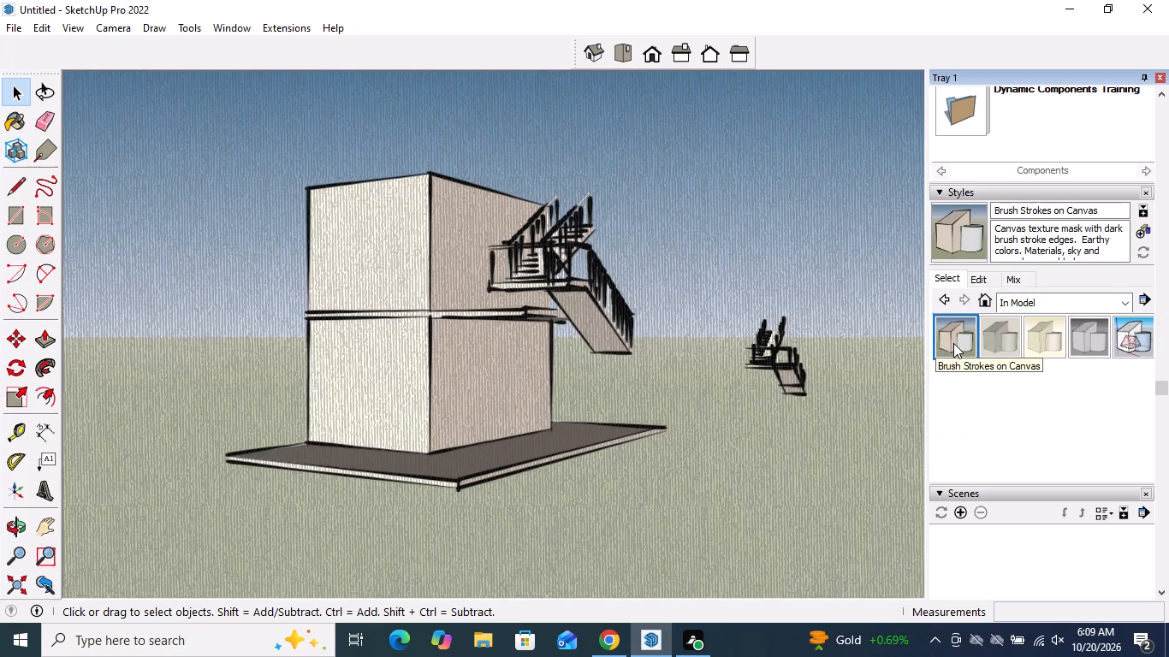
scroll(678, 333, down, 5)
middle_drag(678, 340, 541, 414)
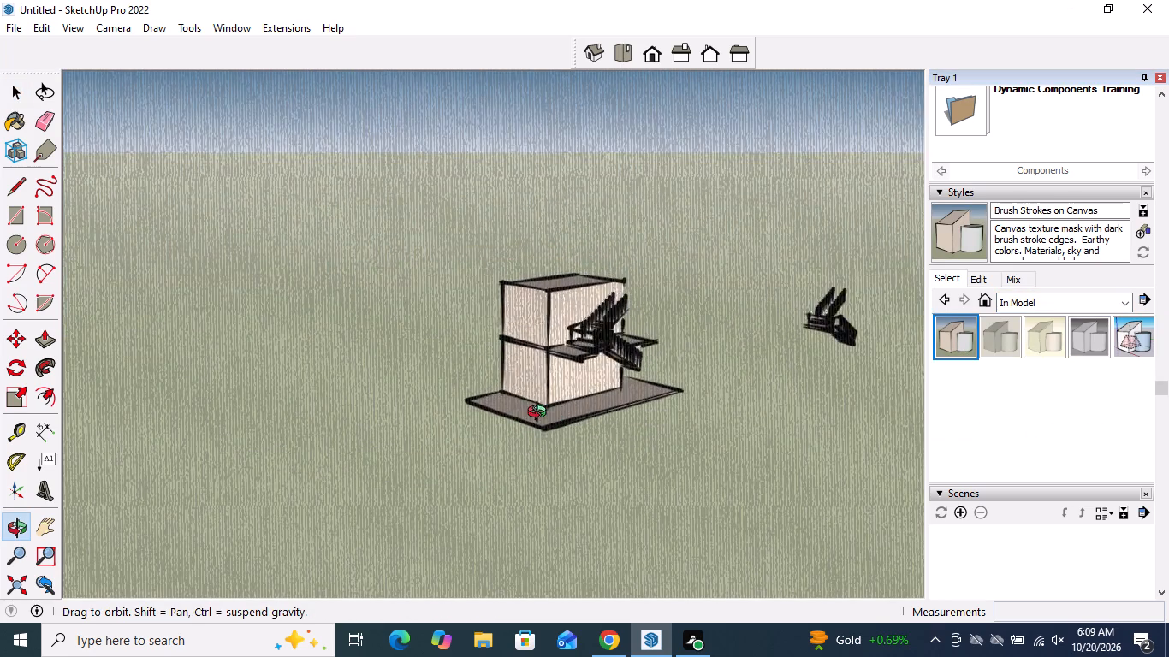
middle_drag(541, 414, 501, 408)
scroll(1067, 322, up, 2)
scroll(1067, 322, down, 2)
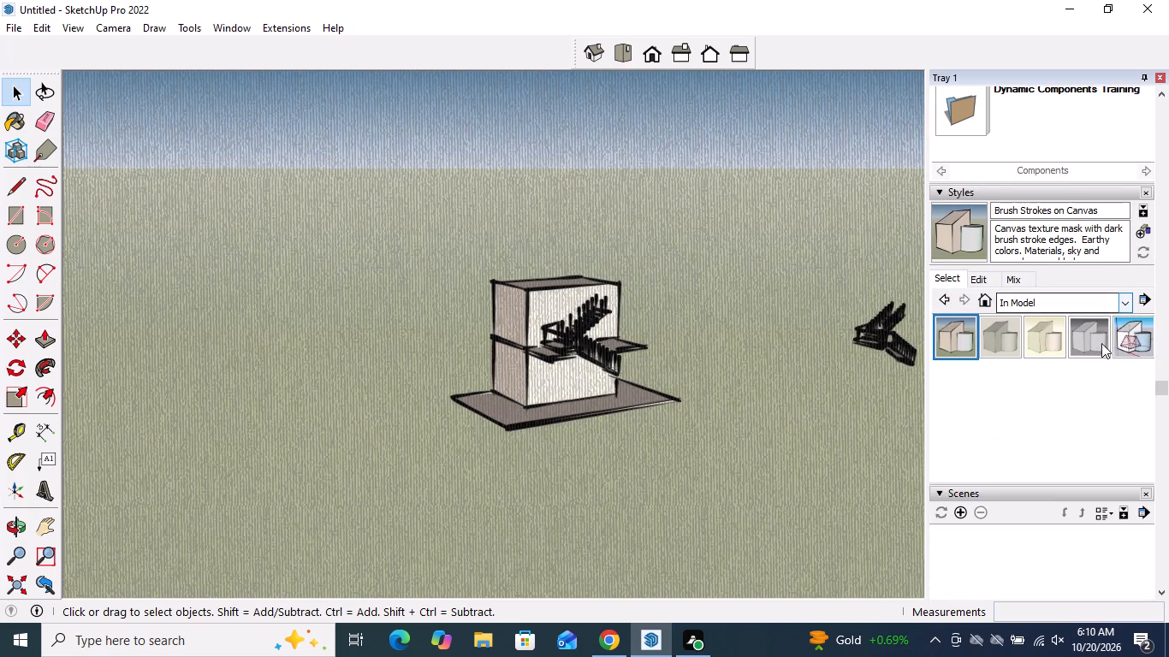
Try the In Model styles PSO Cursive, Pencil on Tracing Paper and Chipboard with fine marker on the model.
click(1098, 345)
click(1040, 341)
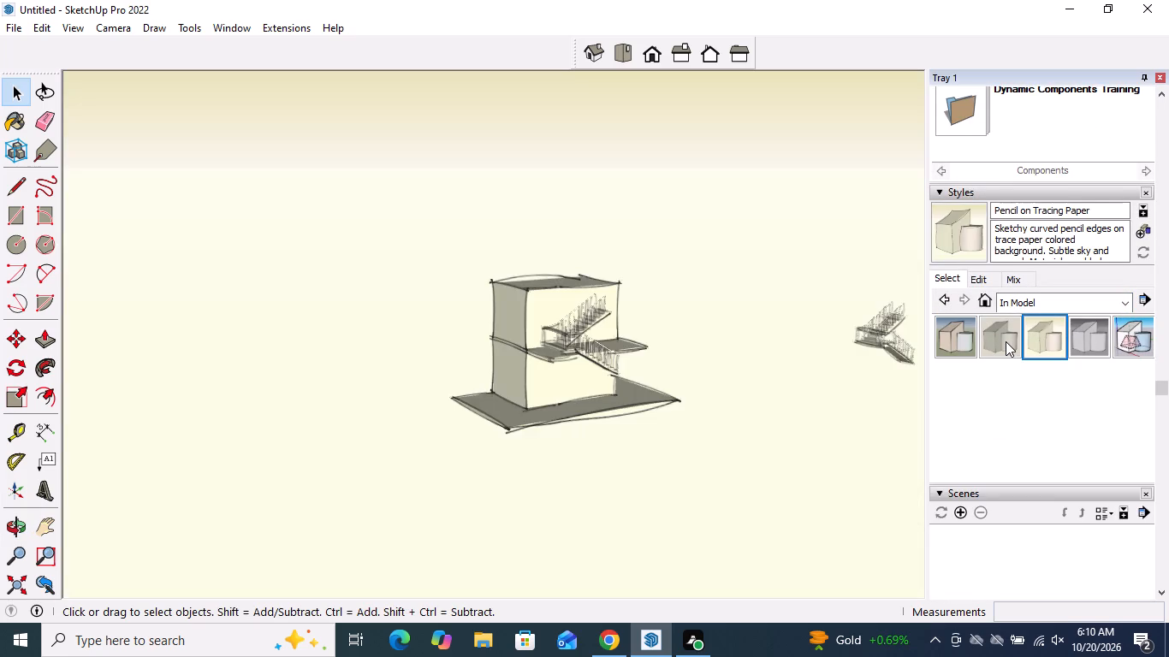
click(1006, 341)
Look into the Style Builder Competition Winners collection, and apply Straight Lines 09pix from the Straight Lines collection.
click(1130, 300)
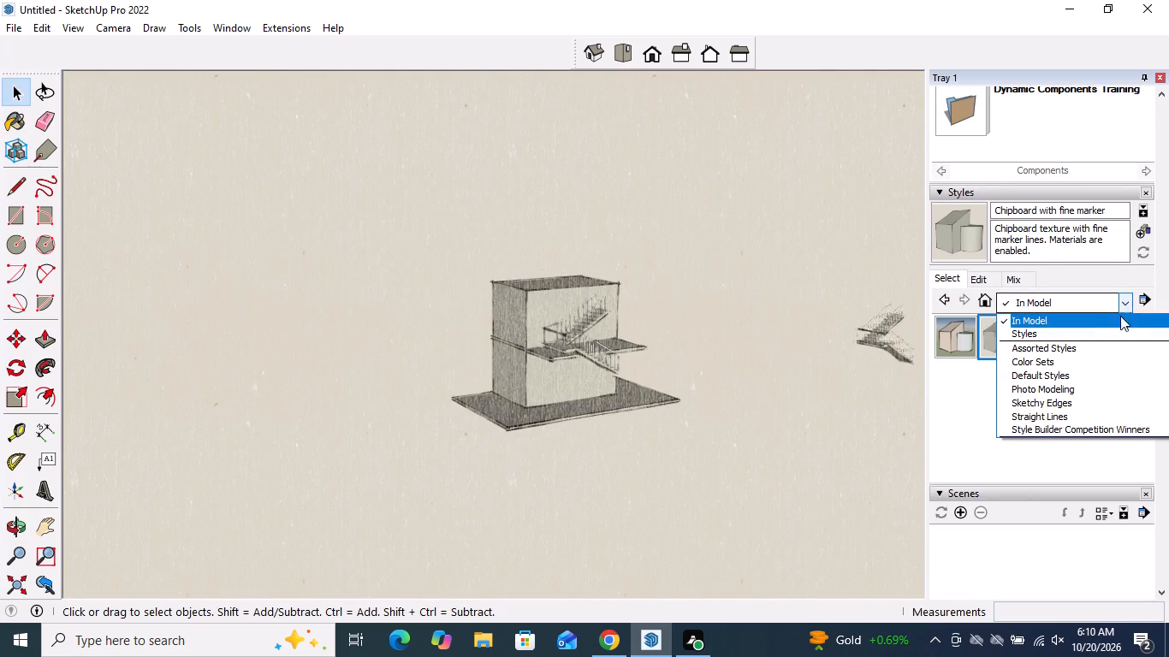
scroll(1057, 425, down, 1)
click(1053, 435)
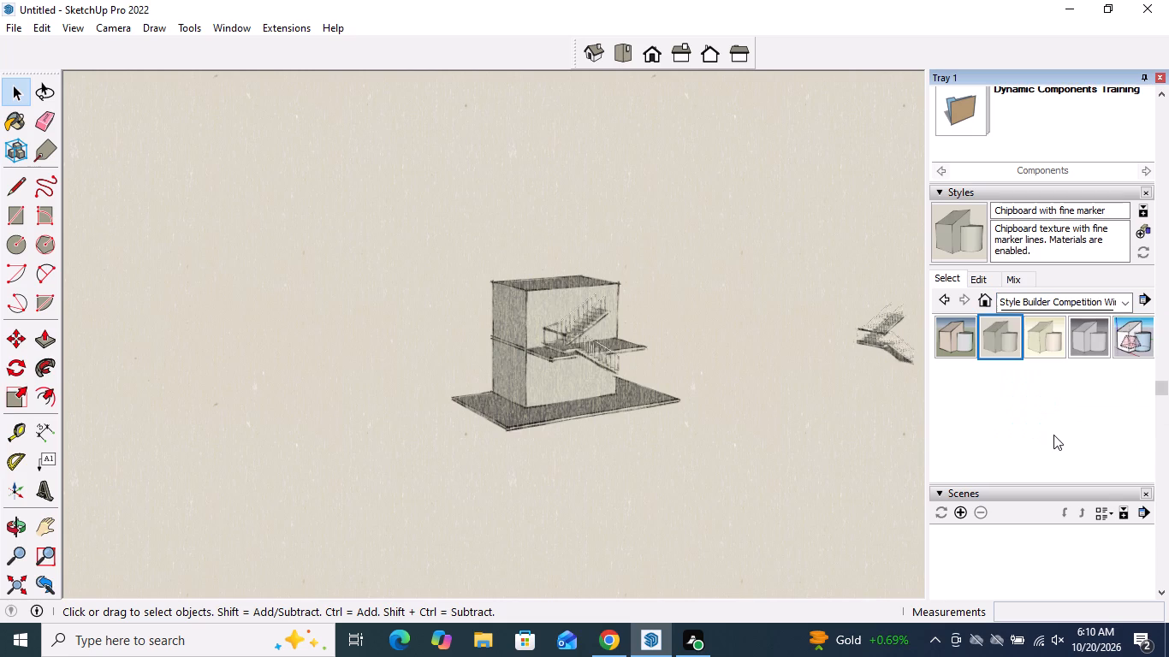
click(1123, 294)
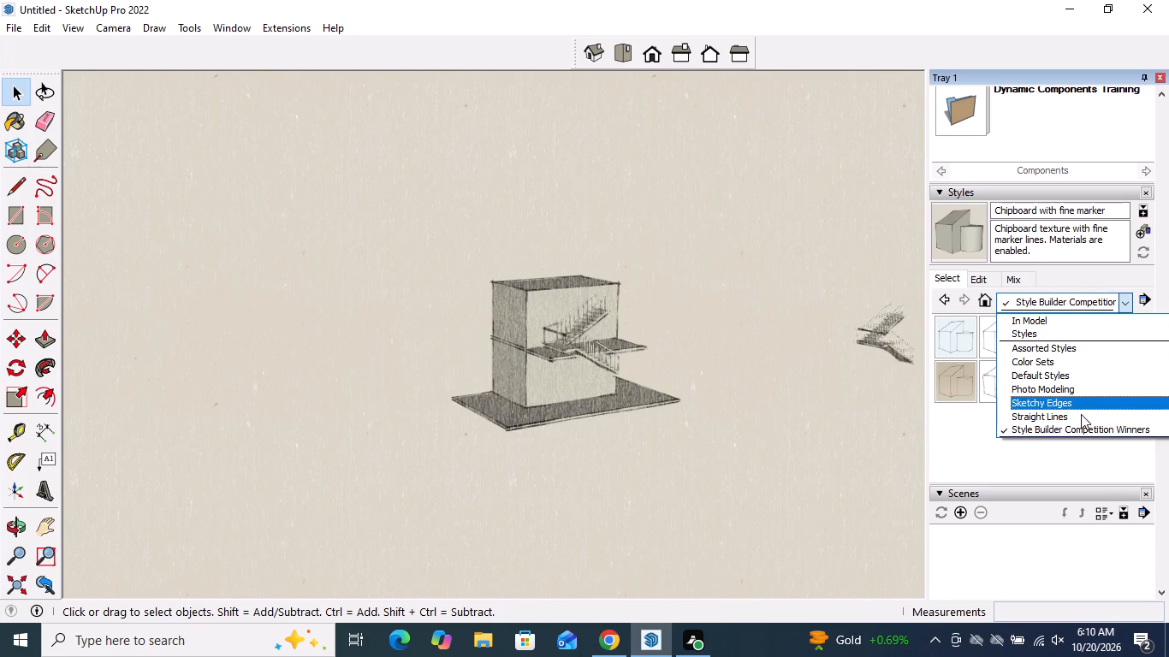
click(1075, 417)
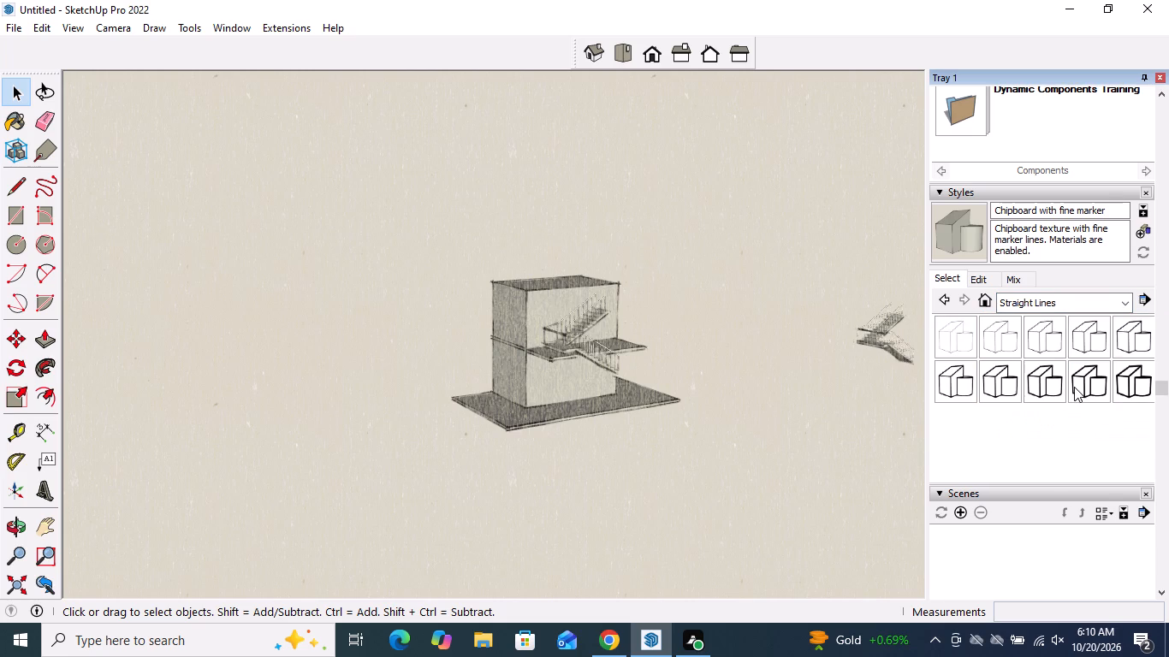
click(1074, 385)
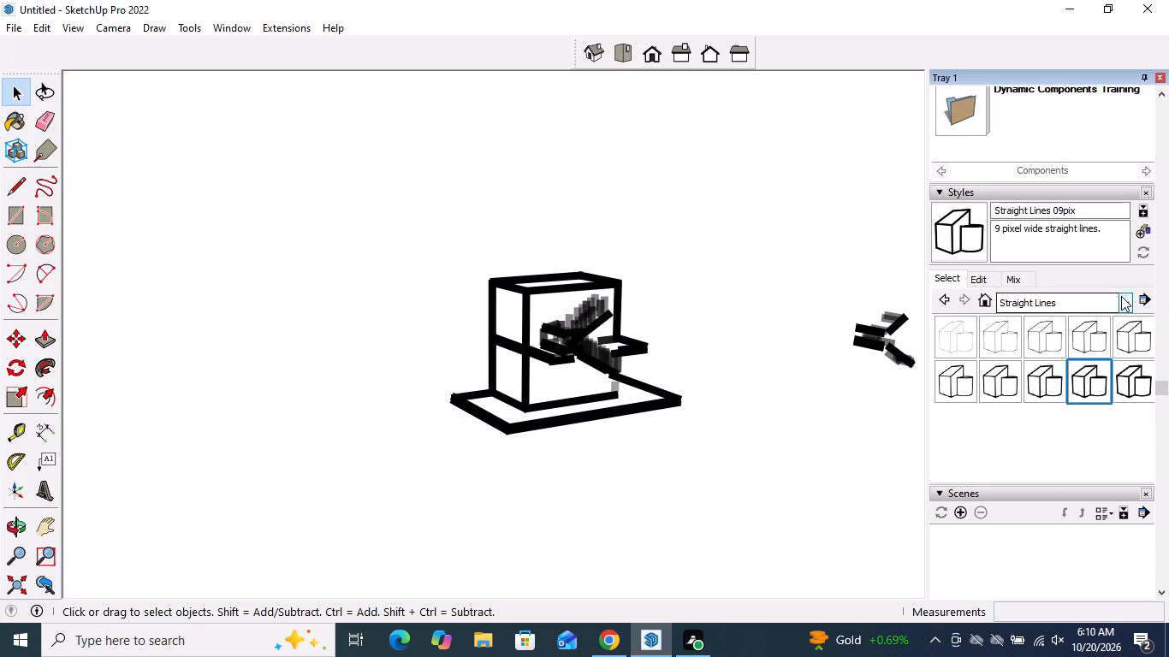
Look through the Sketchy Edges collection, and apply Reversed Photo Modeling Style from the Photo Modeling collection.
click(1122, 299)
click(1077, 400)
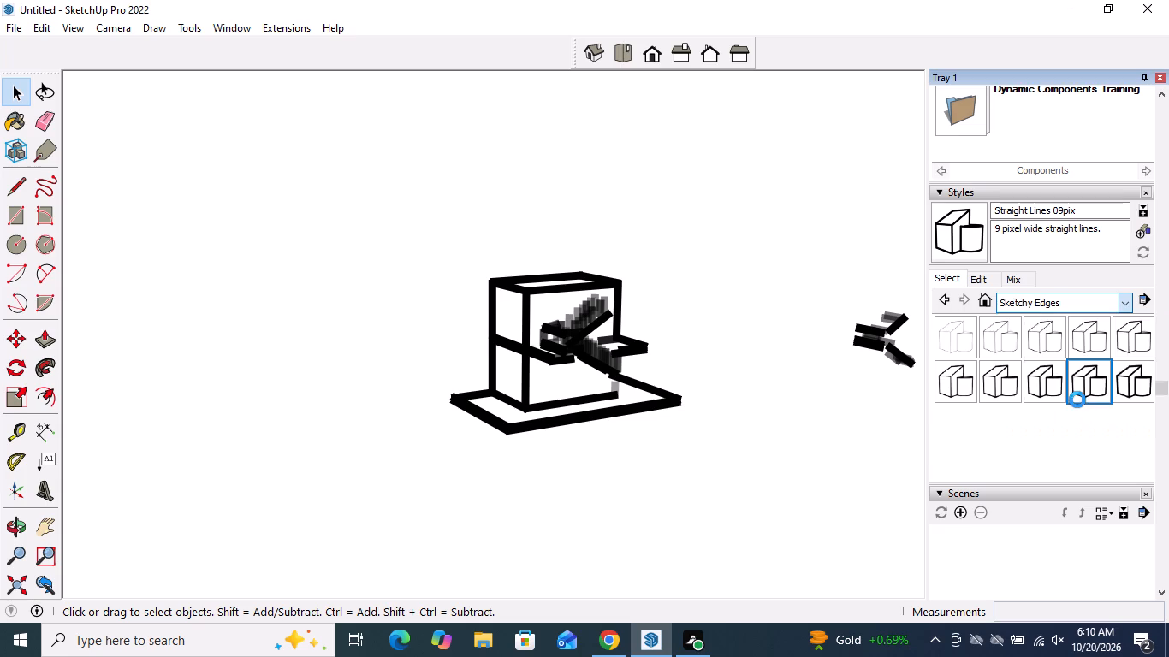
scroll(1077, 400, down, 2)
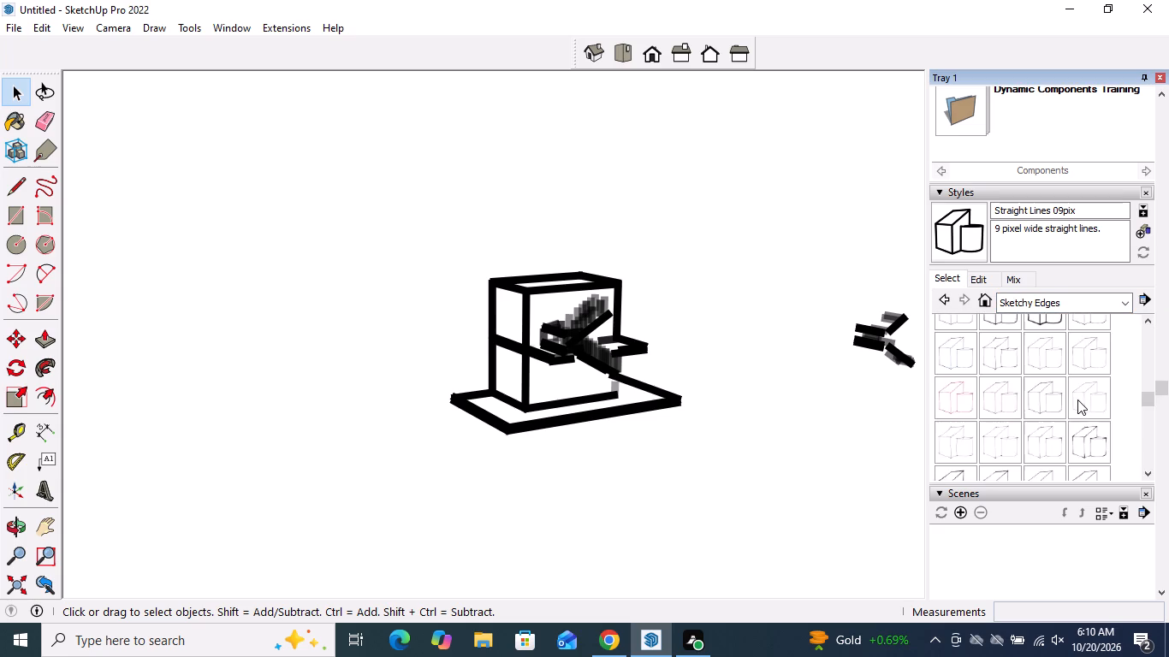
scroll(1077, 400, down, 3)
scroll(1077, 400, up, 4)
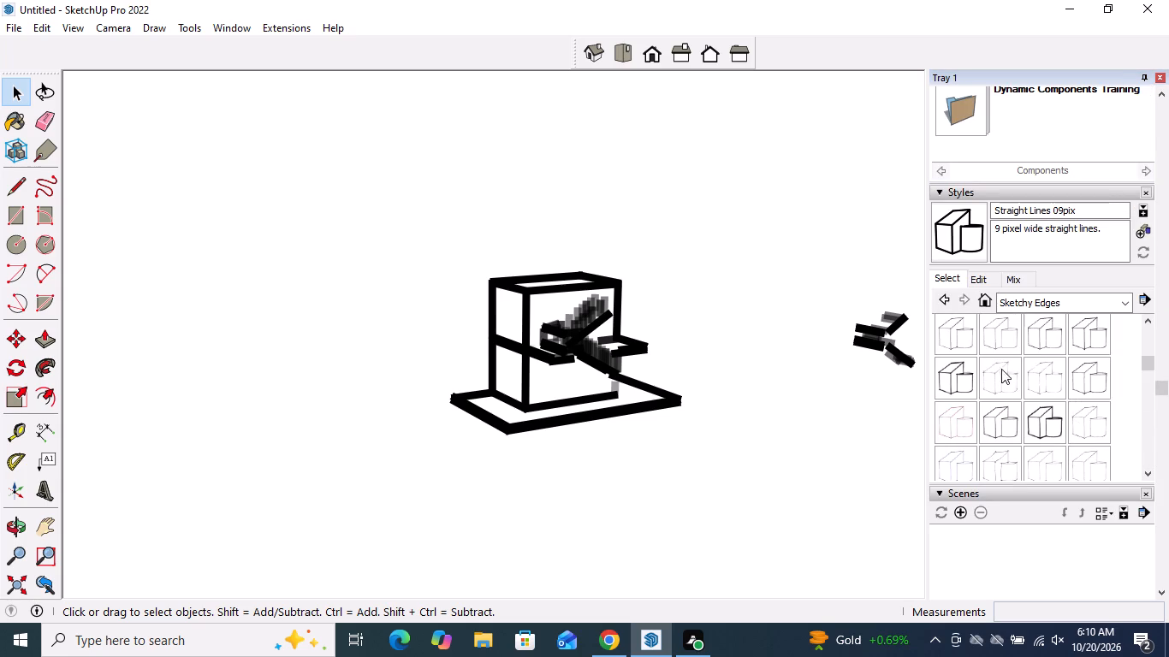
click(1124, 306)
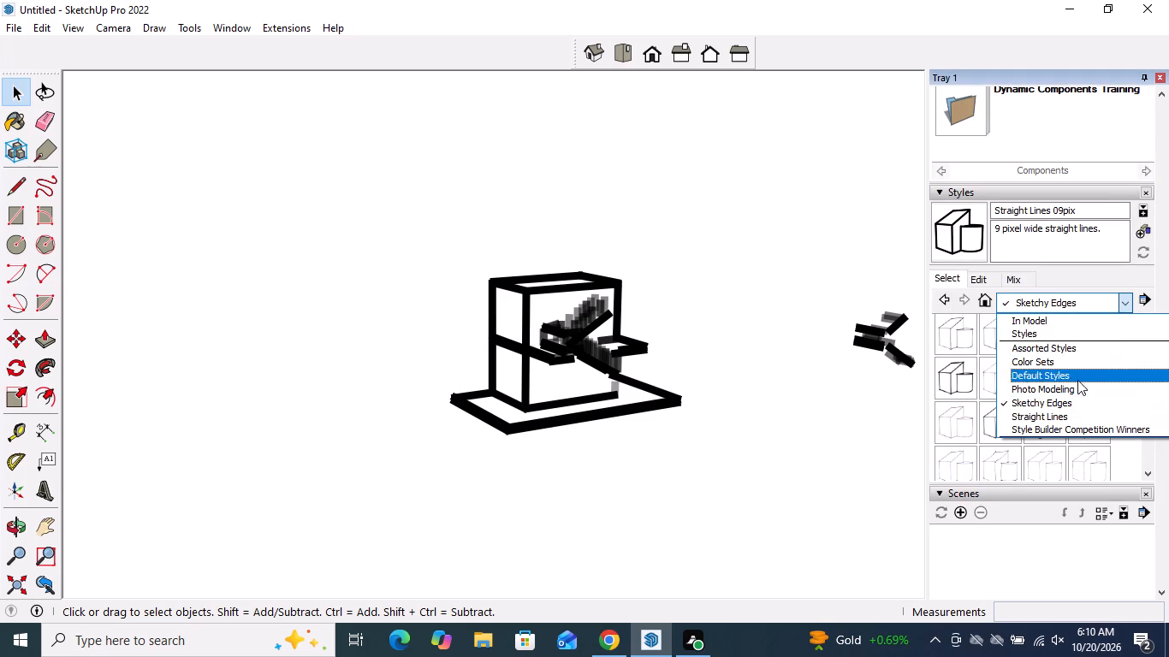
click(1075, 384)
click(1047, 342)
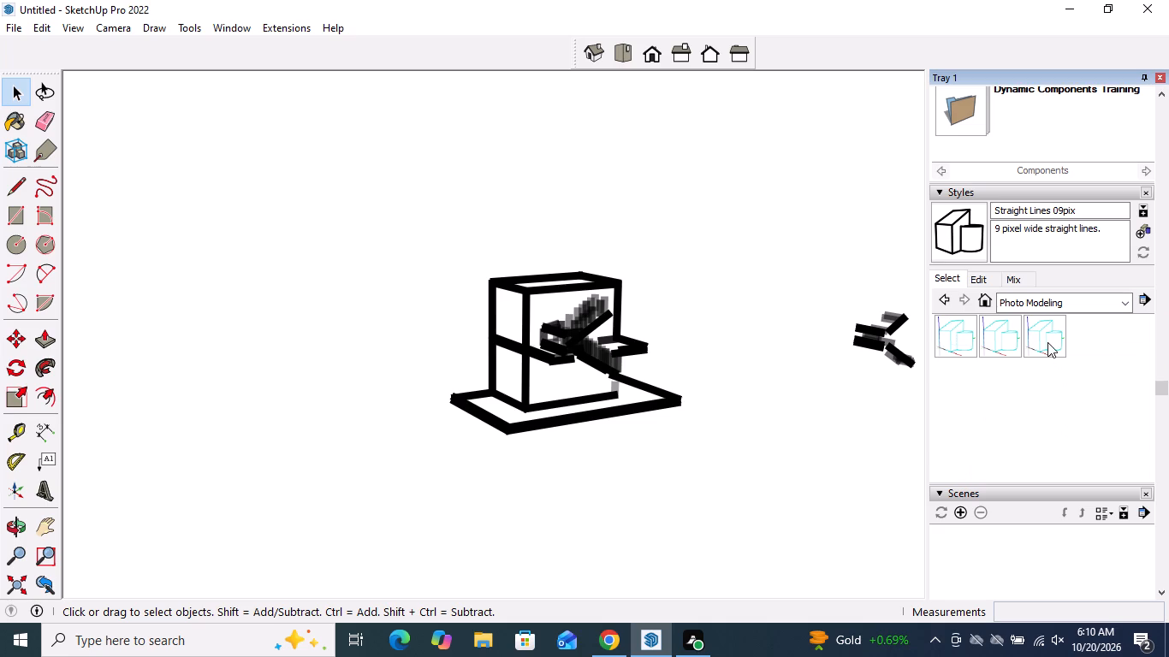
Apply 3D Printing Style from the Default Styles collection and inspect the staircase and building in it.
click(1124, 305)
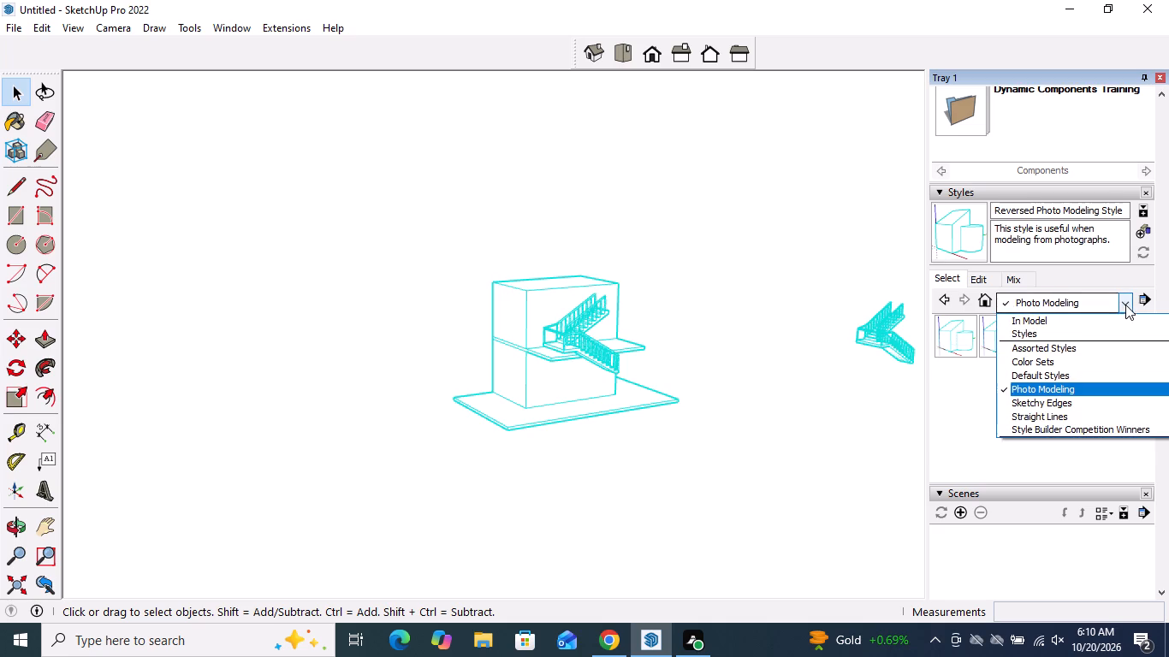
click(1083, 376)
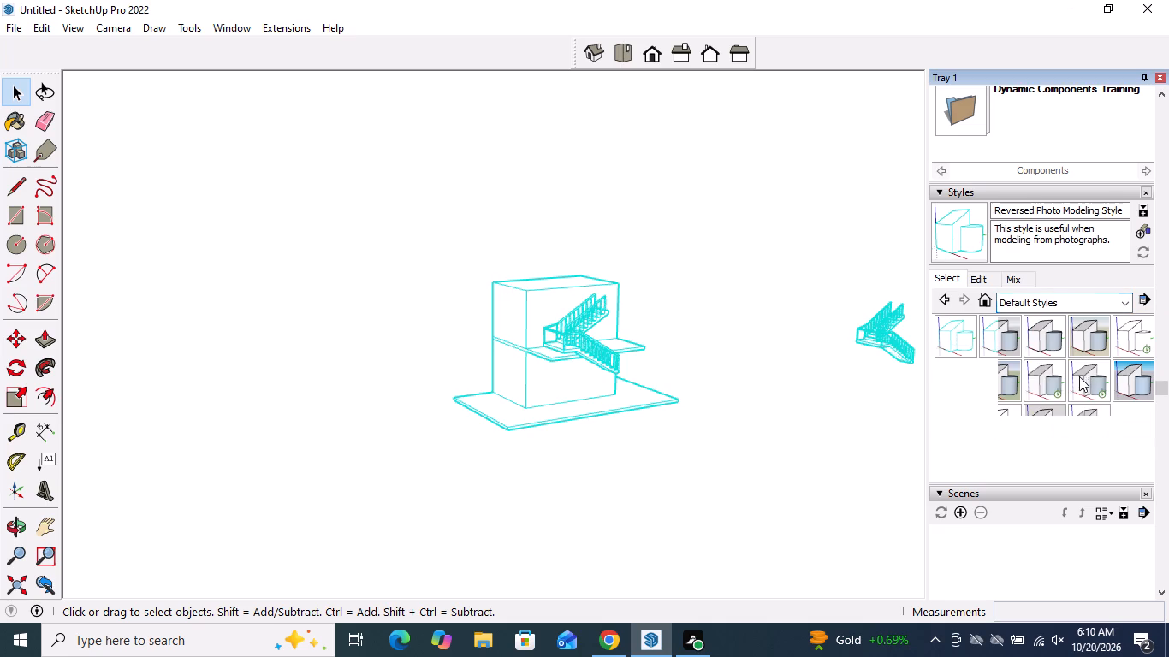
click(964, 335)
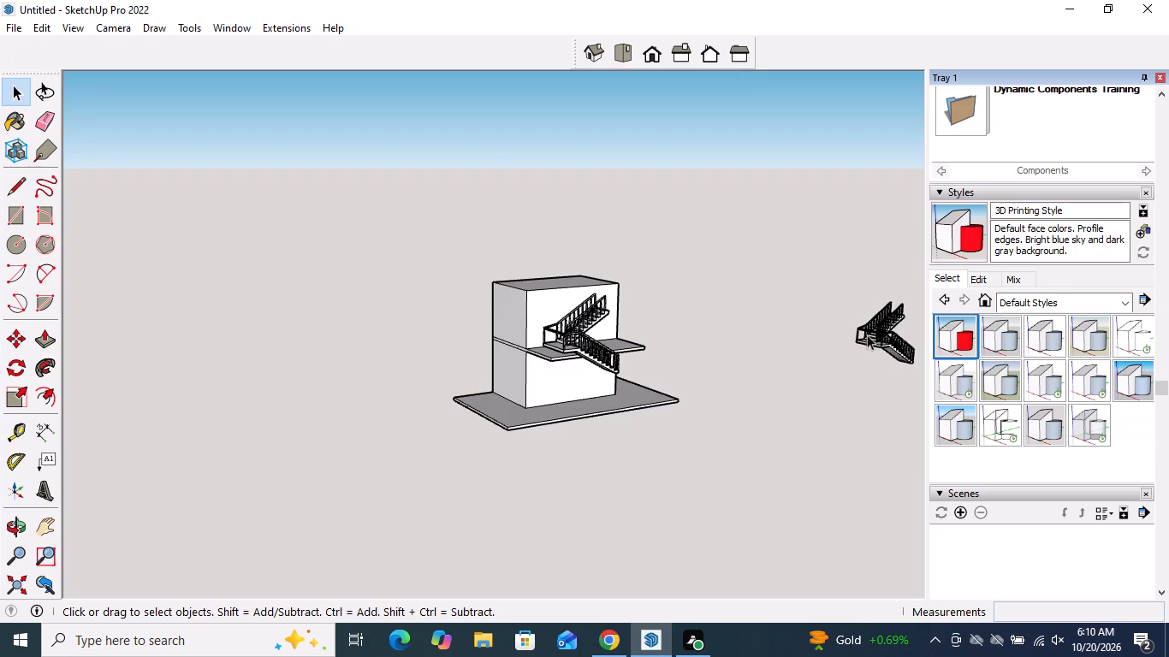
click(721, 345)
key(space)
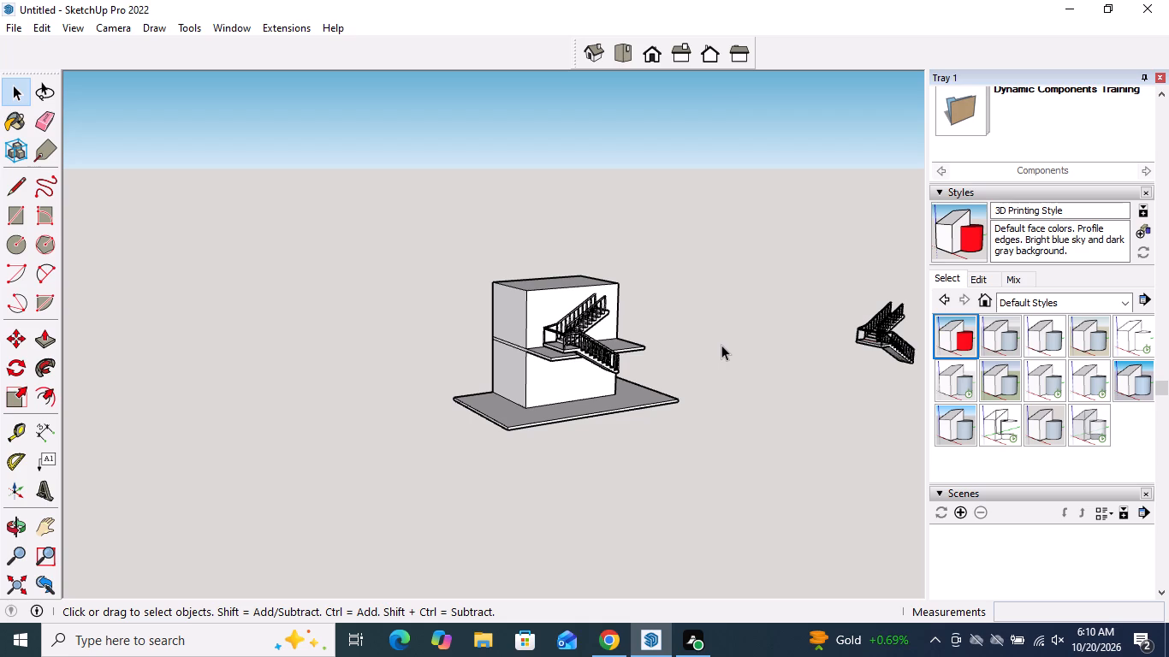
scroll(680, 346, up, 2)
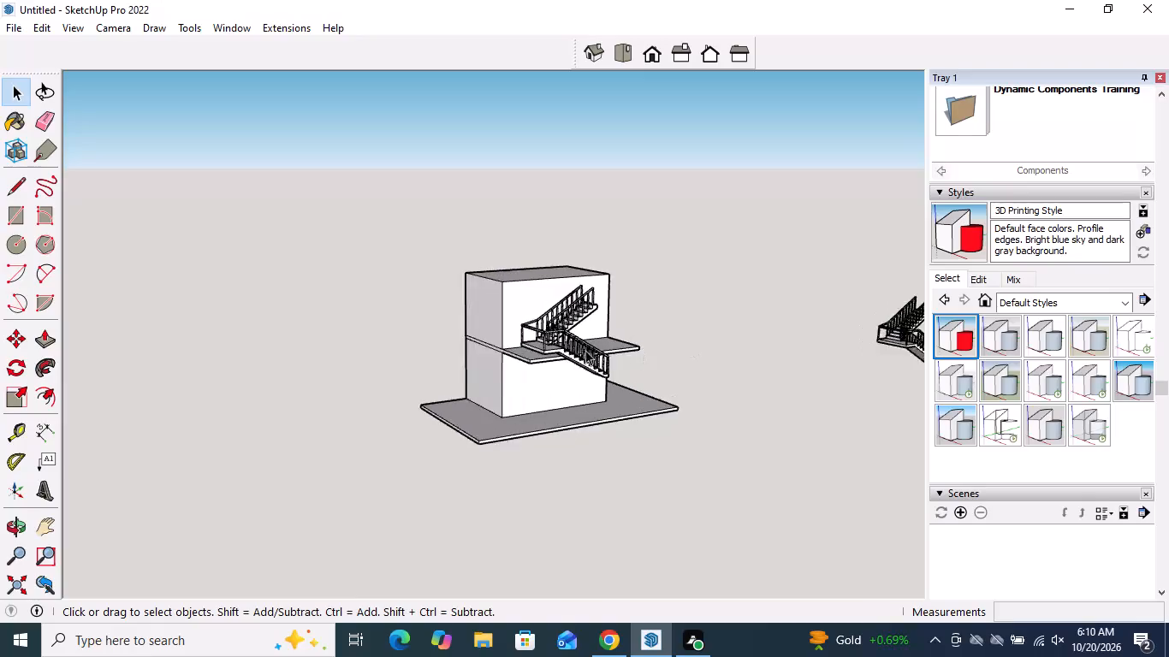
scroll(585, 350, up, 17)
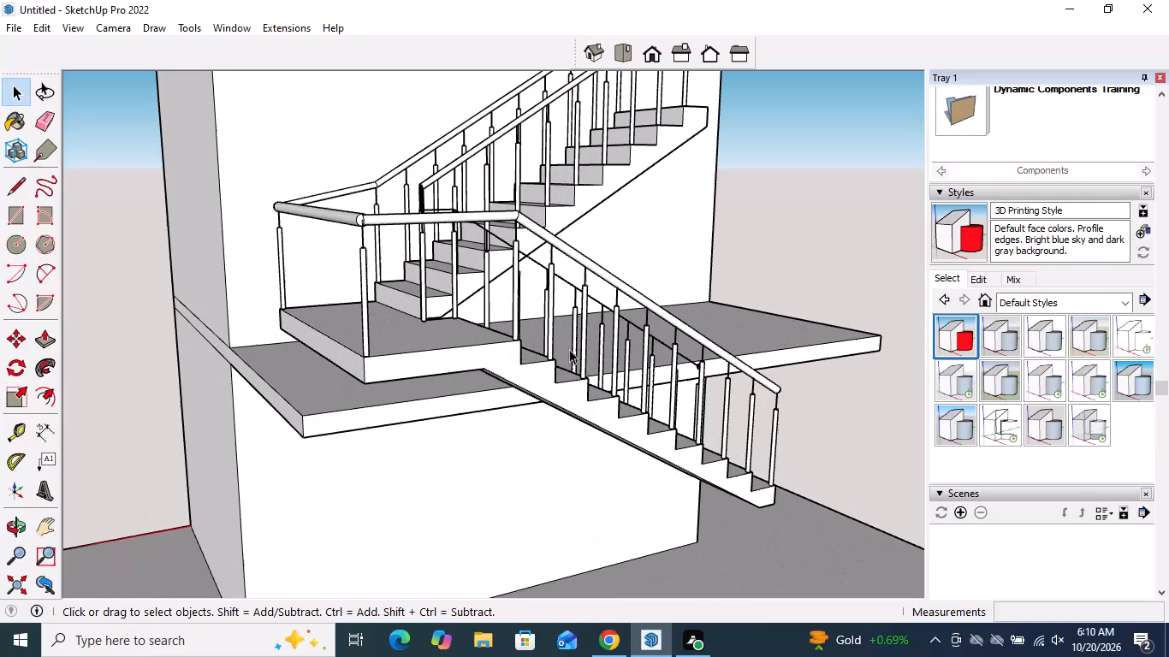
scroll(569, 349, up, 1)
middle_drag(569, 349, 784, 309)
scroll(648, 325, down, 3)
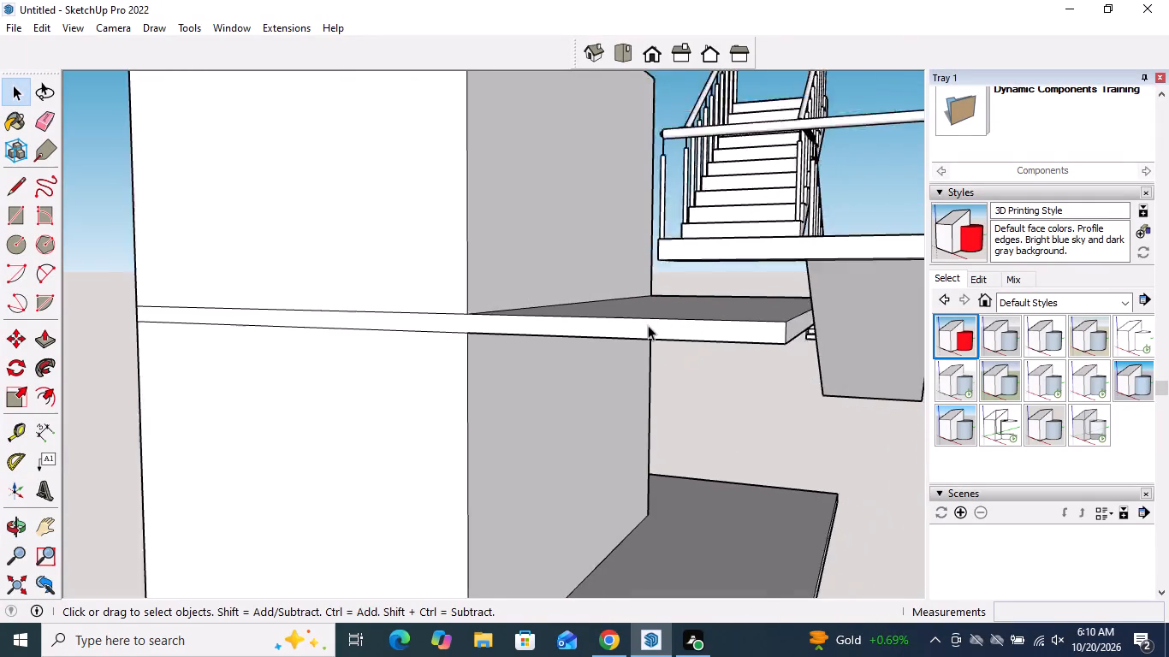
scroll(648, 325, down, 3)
Apply Architectural Design Style from the Default Styles collection to the model.
click(995, 328)
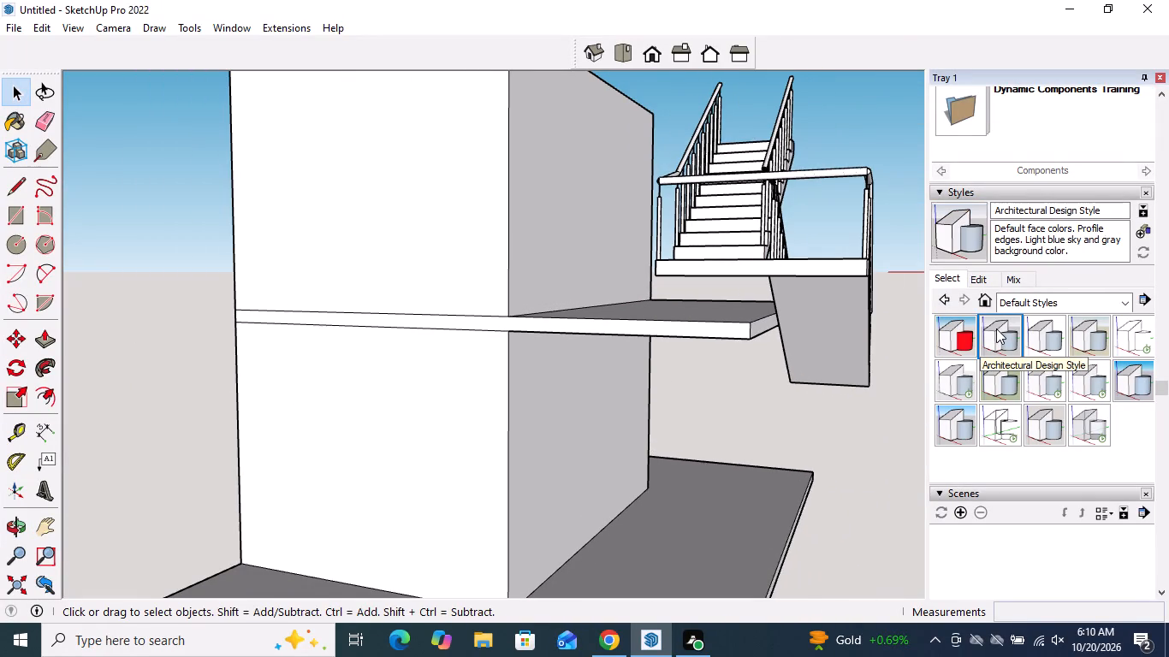
scroll(526, 356, down, 5)
middle_drag(537, 359, 234, 425)
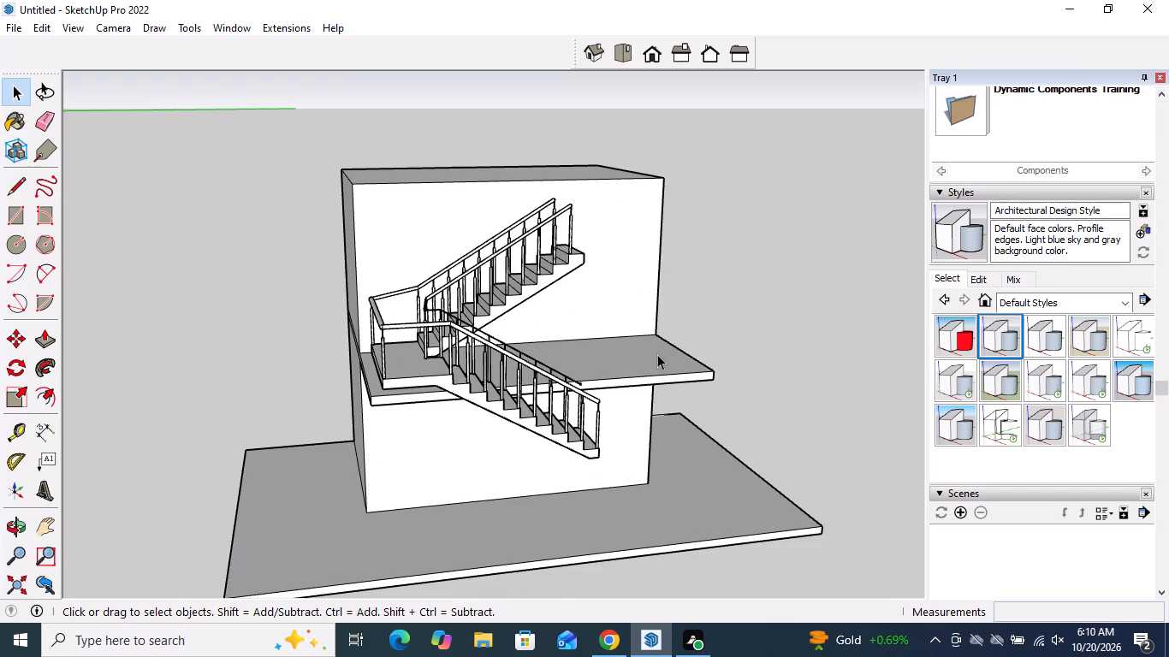
scroll(389, 328, up, 1)
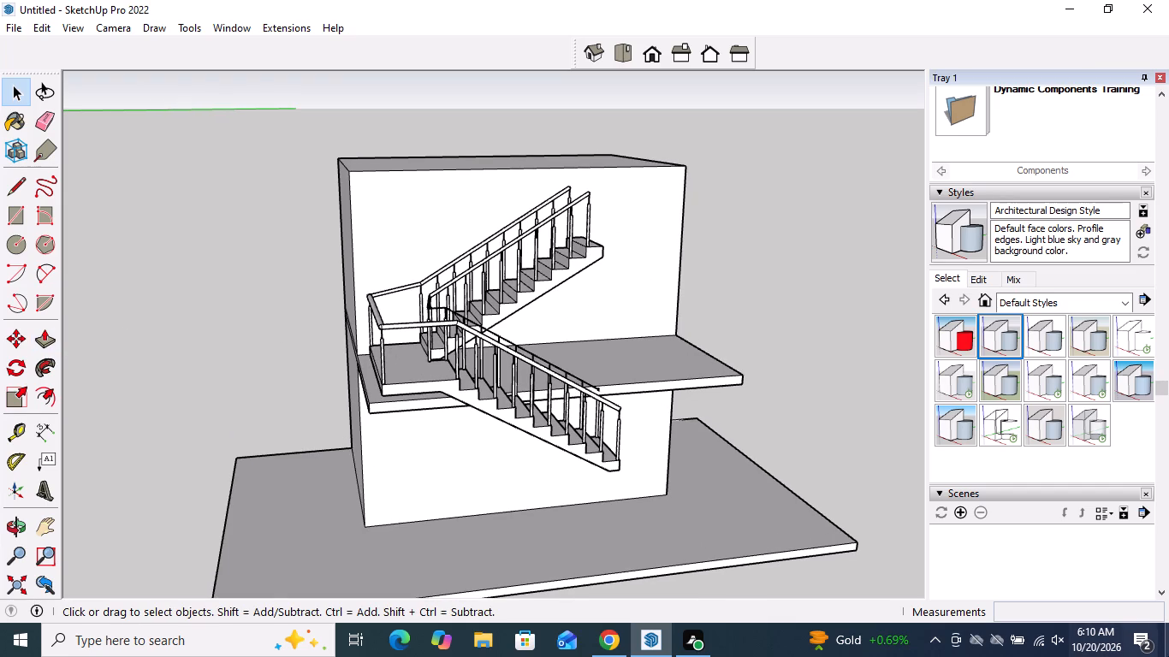
scroll(335, 127, down, 2)
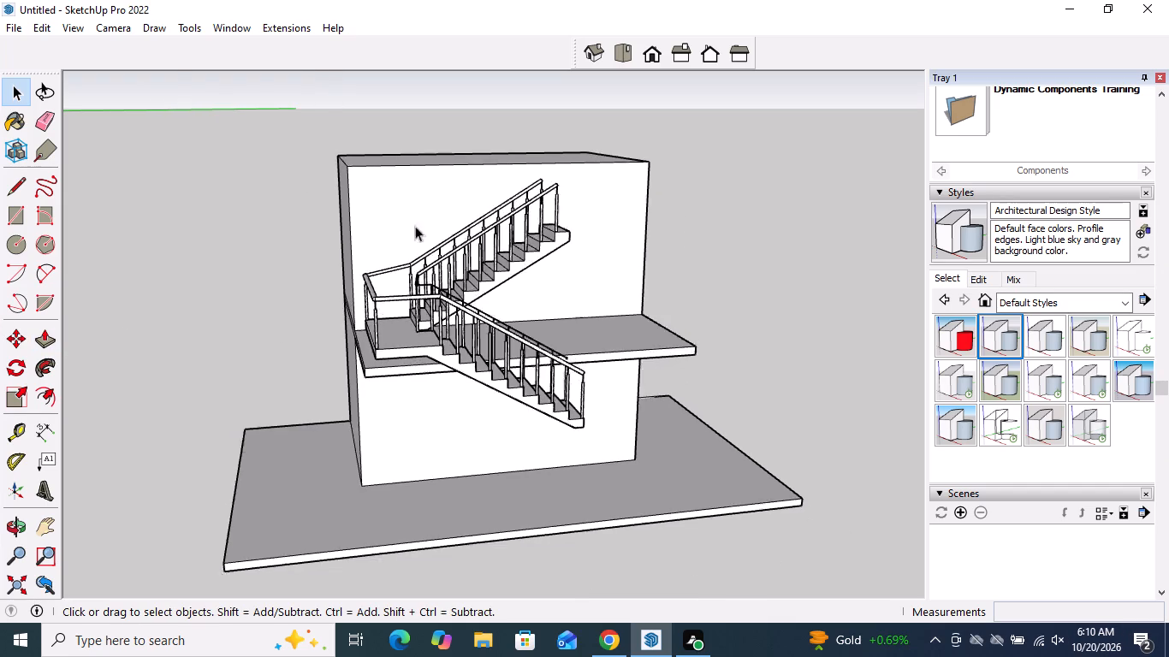
Move the staircase group by its landing's lower corner about 12' 6 3/4", down to the base slab beside the building's bottom corner.
scroll(415, 226, down, 2)
middle_drag(446, 237, 757, 275)
scroll(672, 305, up, 3)
click(575, 322)
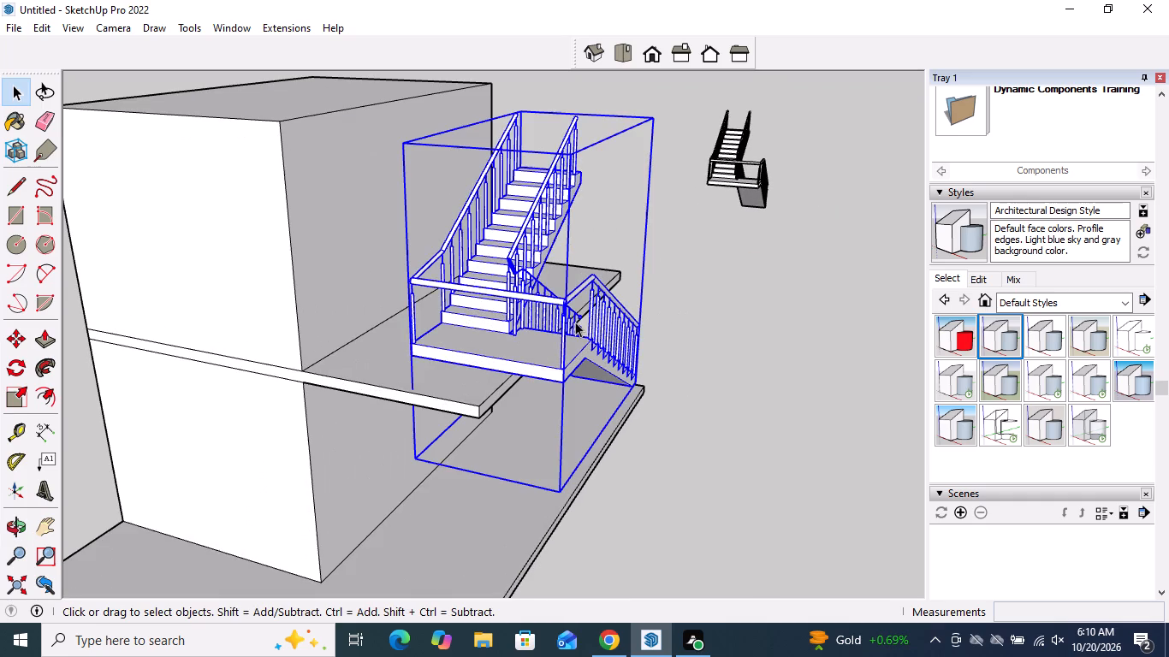
scroll(478, 220, down, 2)
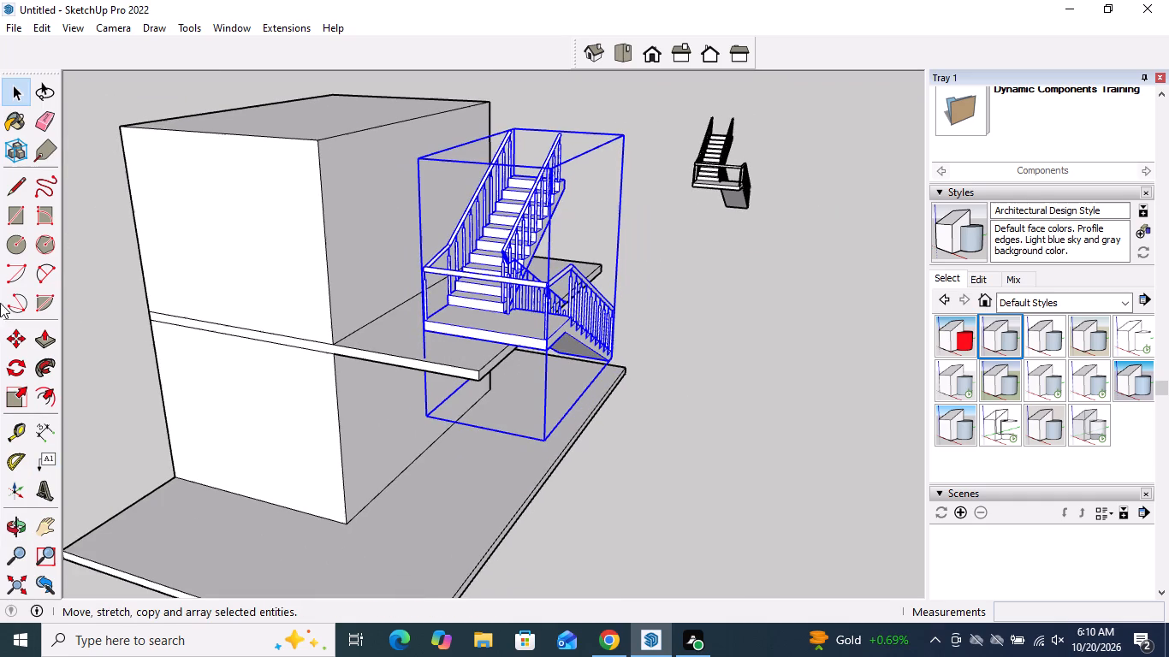
click(17, 342)
scroll(374, 491, up, 2)
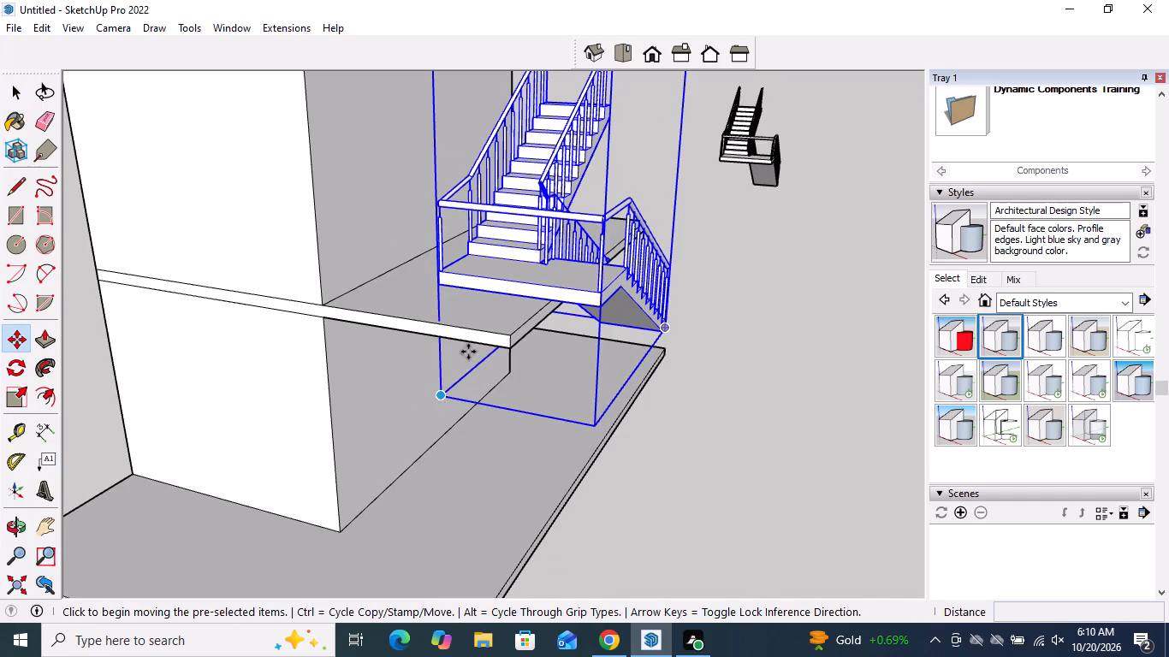
click(441, 284)
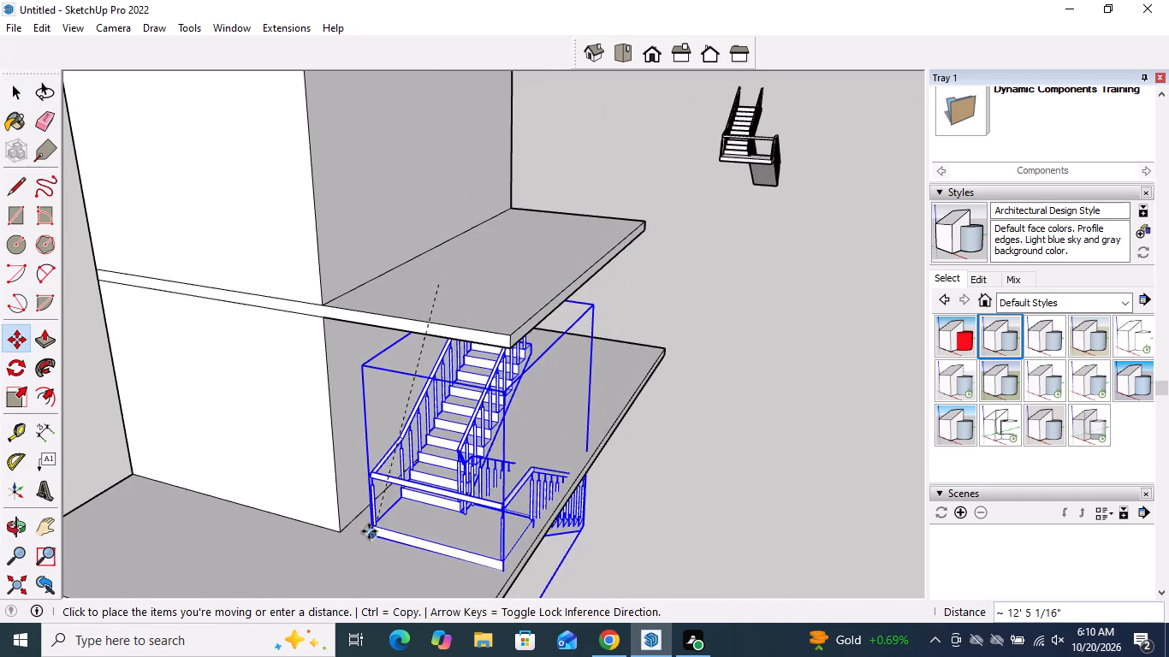
click(360, 537)
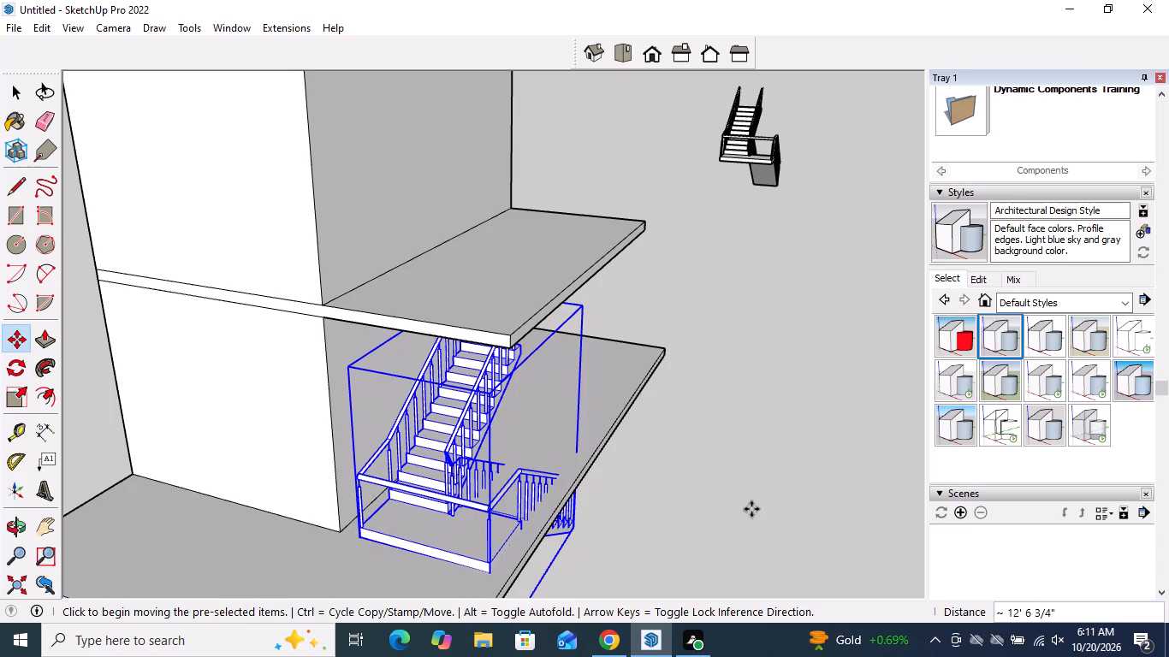
Move the staircase up about 4' 7 3/16" by the bottom corner of its lowest step onto the base slab's front edge.
middle_drag(723, 489, 336, 319)
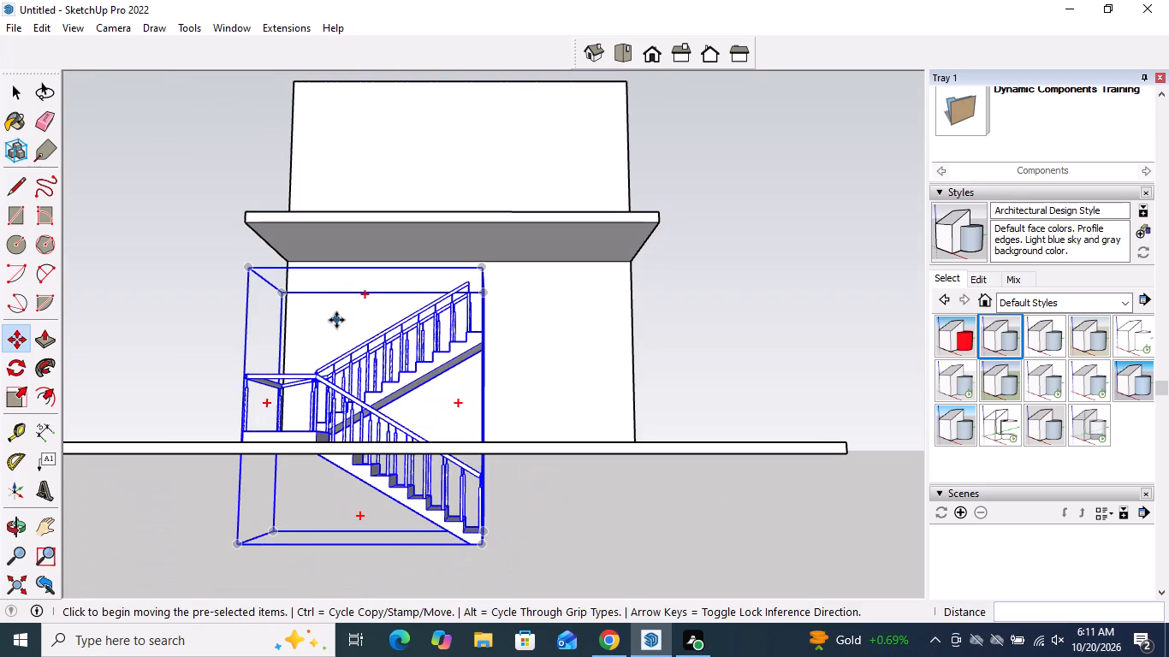
middle_drag(336, 322, 347, 339)
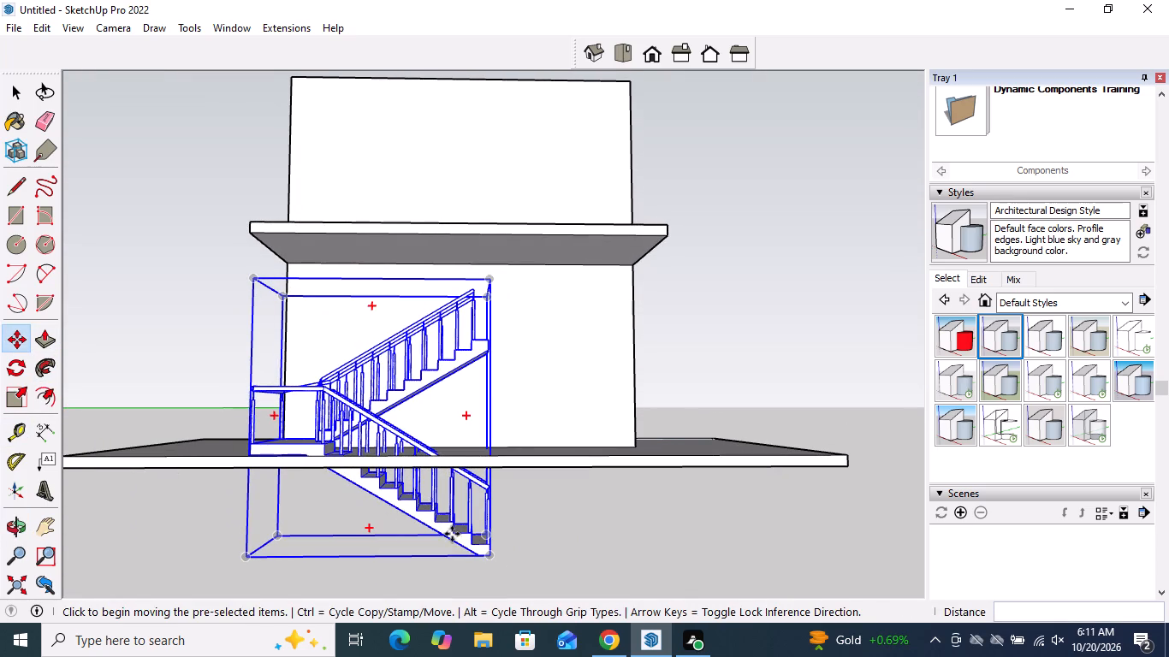
click(491, 553)
scroll(482, 453, up, 1)
middle_drag(482, 453, 477, 578)
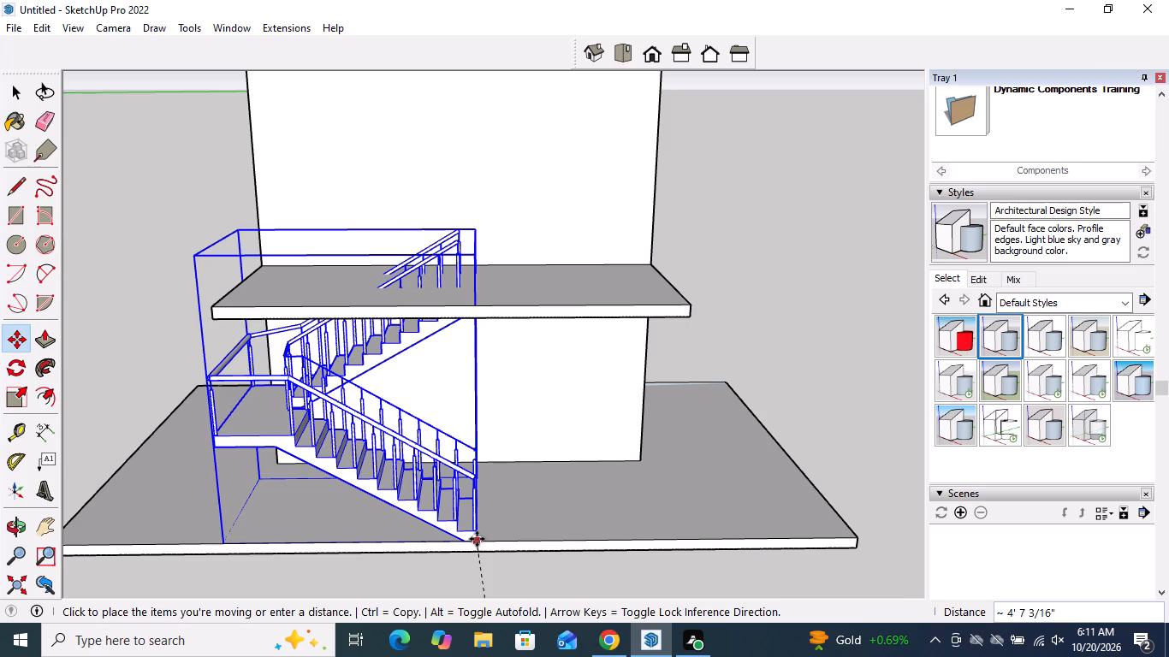
click(477, 539)
key(space)
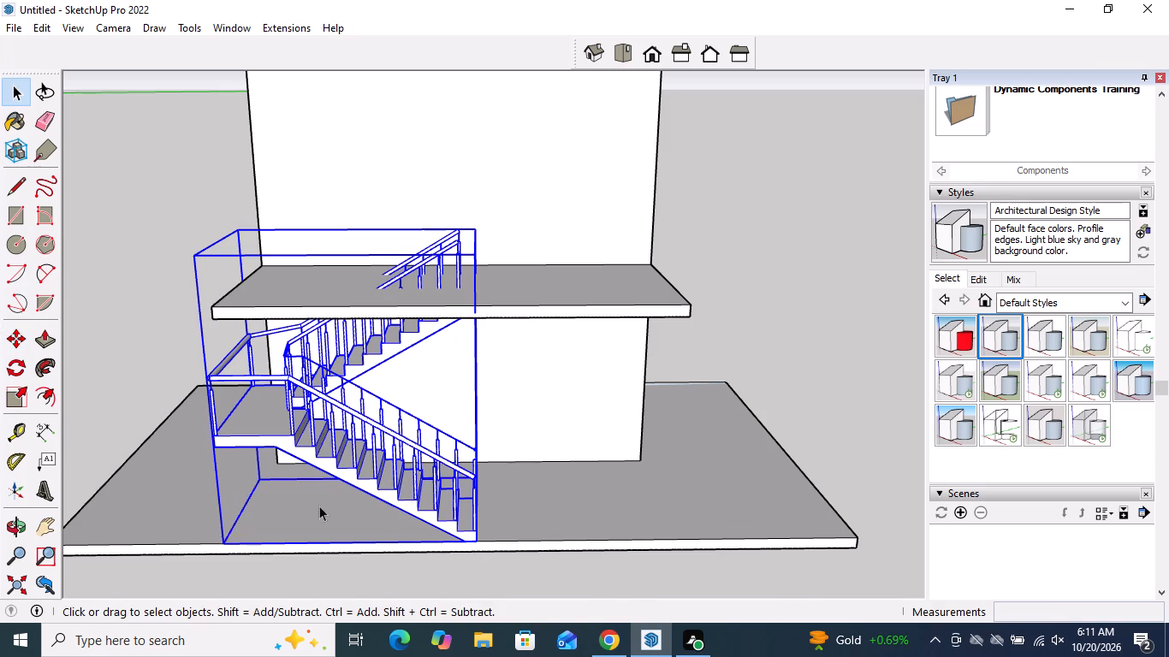
Examine how the staircase meets the base slab and where its upper flight passes through the upper slab.
scroll(284, 503, up, 5)
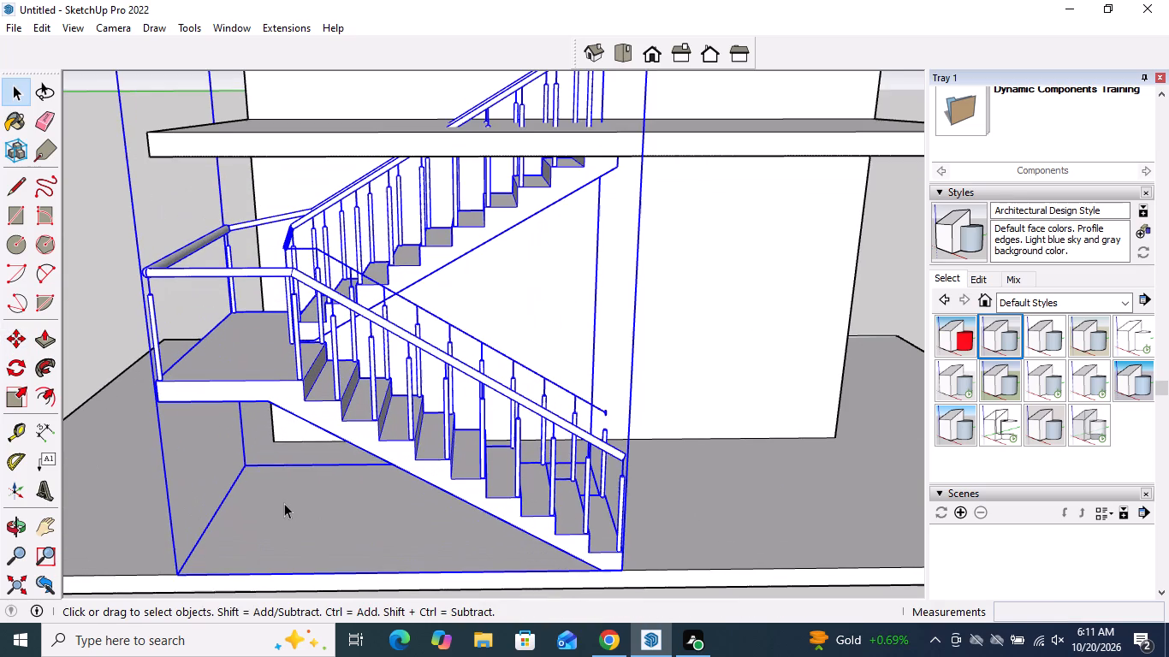
middle_drag(284, 503, 423, 494)
scroll(423, 494, down, 2)
middle_drag(423, 494, 247, 521)
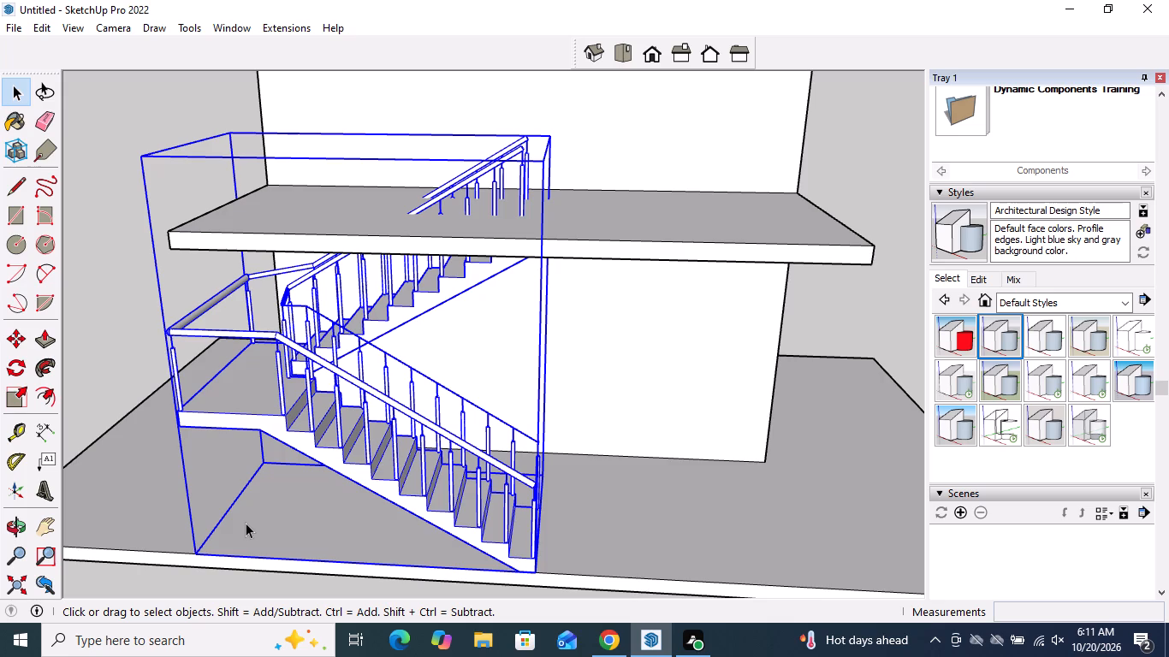
middle_drag(455, 315, 468, 476)
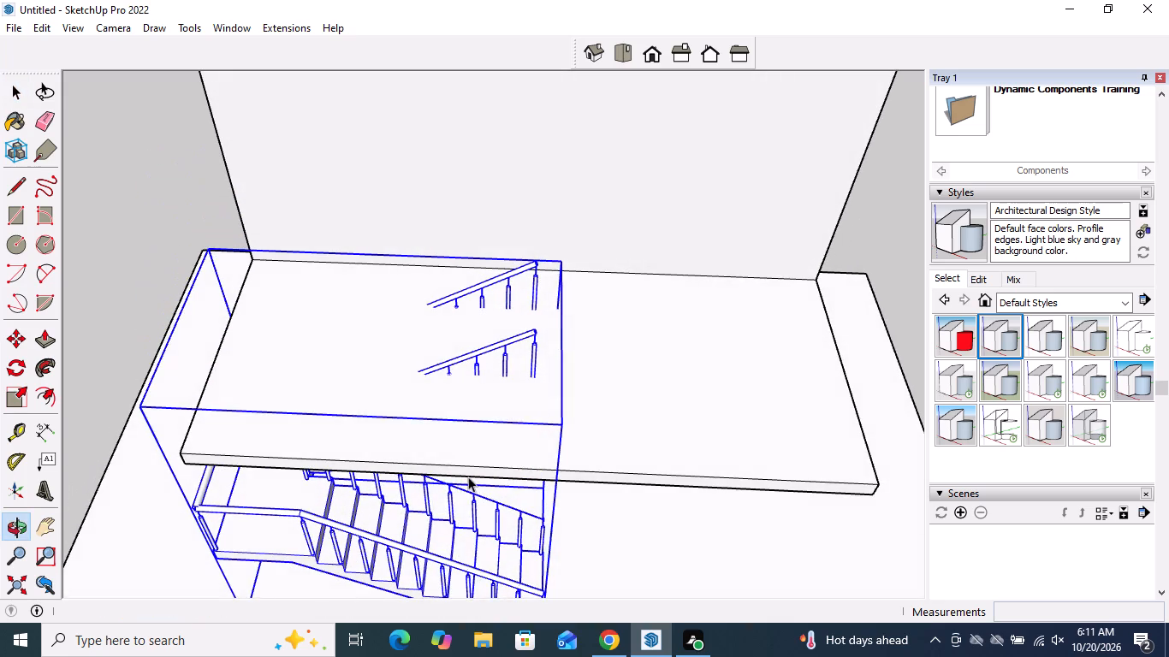
scroll(500, 324, down, 3)
middle_drag(496, 370, 584, 74)
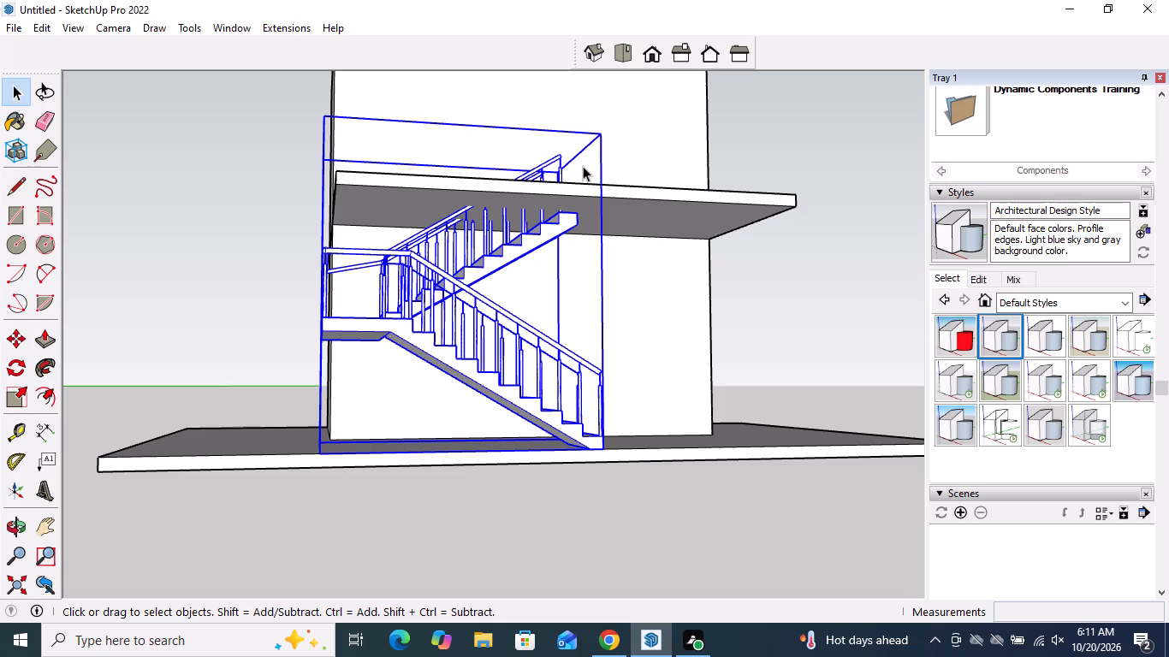
middle_drag(573, 203, 537, 376)
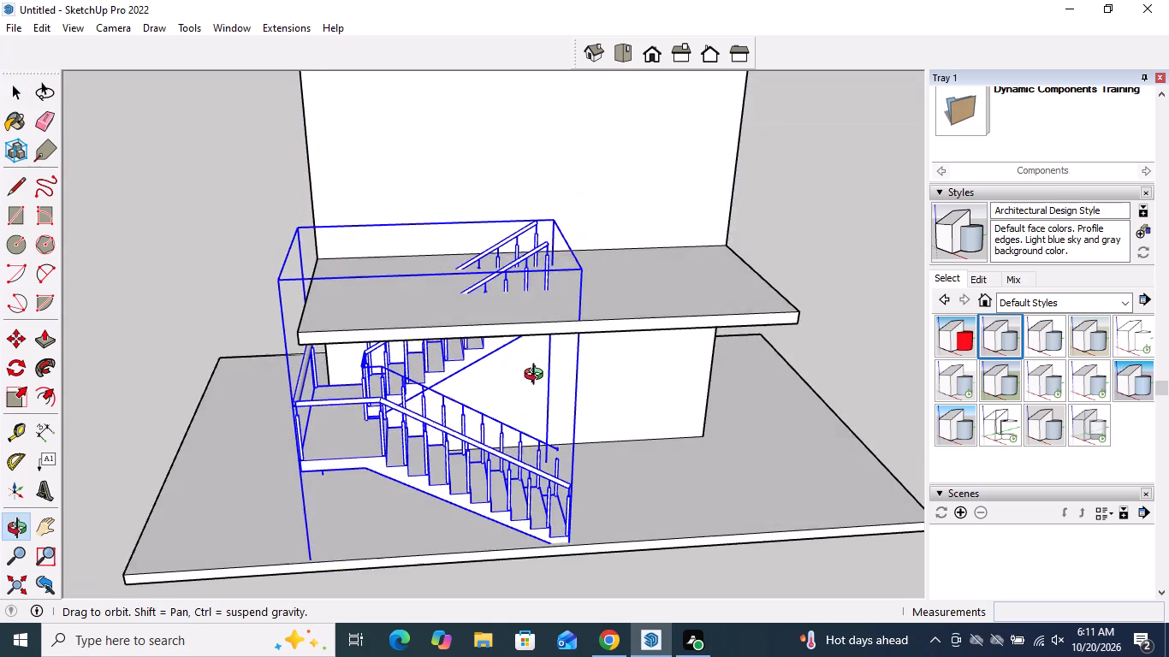
middle_drag(537, 376, 535, 385)
click(893, 242)
Draw a rectangle about 6' 10 11/16" by 6' 10 11/16" on the upper slab around the protruding railings.
middle_drag(558, 346, 539, 472)
scroll(531, 429, down, 3)
middle_drag(525, 427, 540, 257)
middle_drag(540, 257, 506, 469)
middle_drag(517, 350, 517, 413)
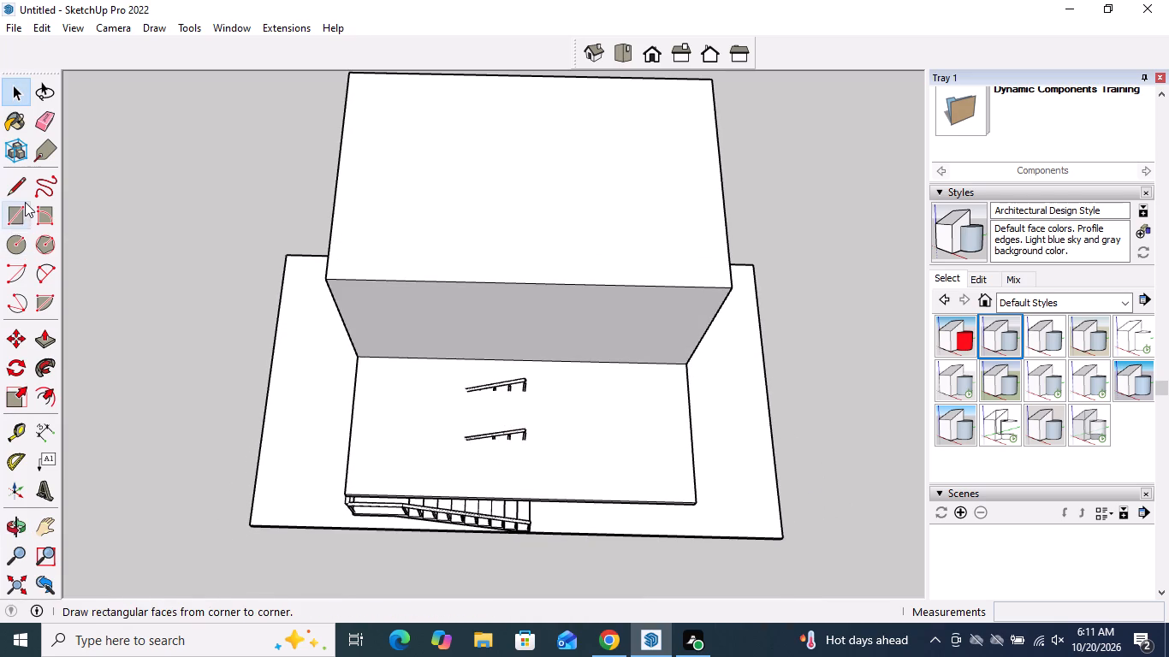
click(21, 220)
click(428, 365)
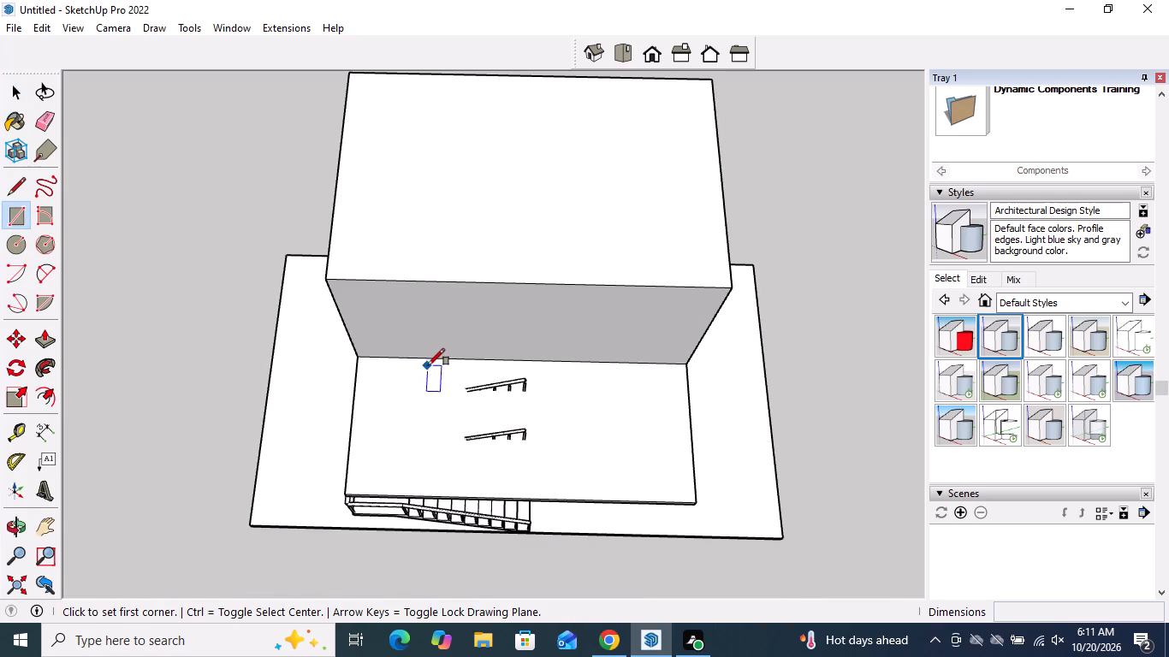
click(548, 487)
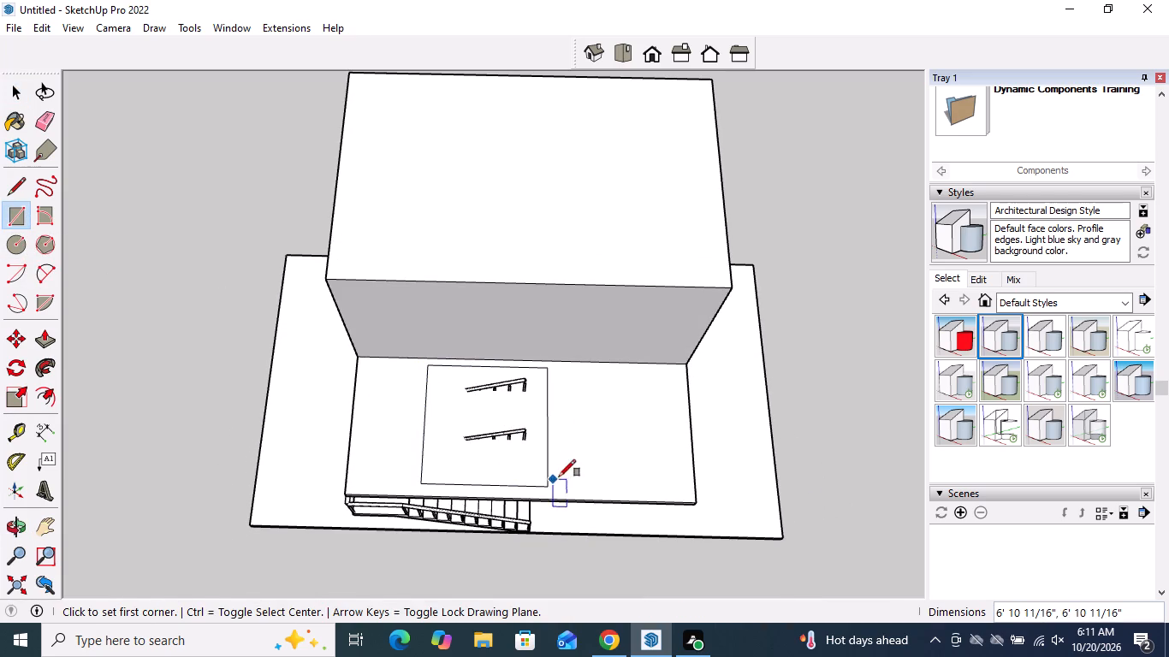
key(space)
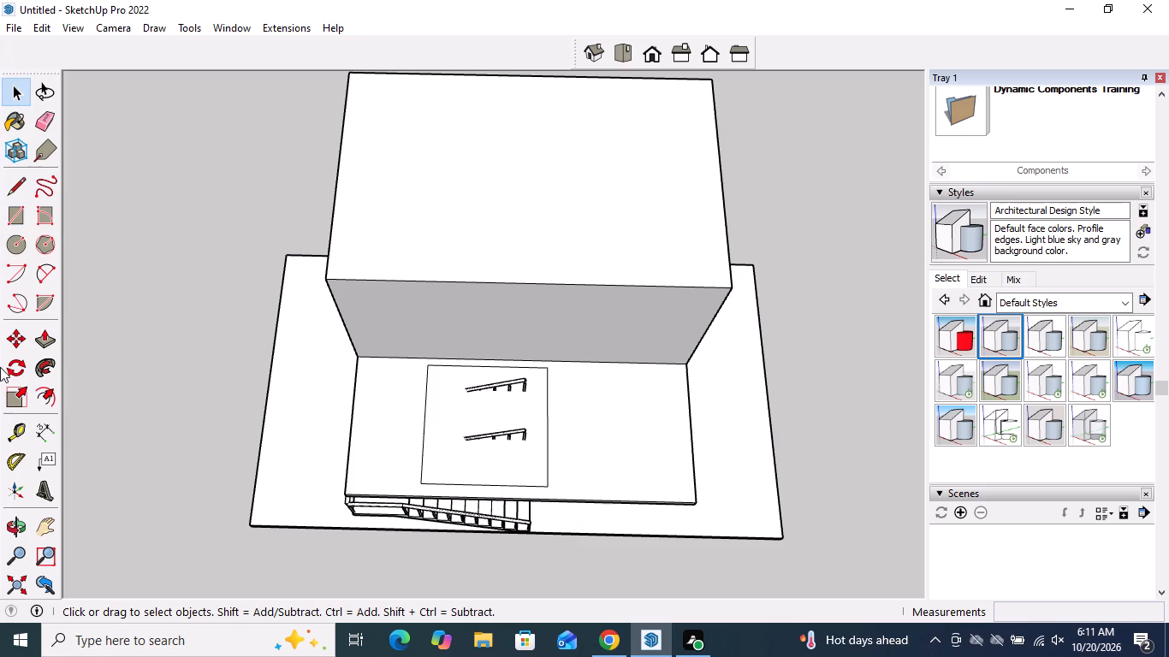
Push the rectangle down through the upper slab to cut a stairwell opening.
click(43, 337)
middle_drag(641, 447, 567, 275)
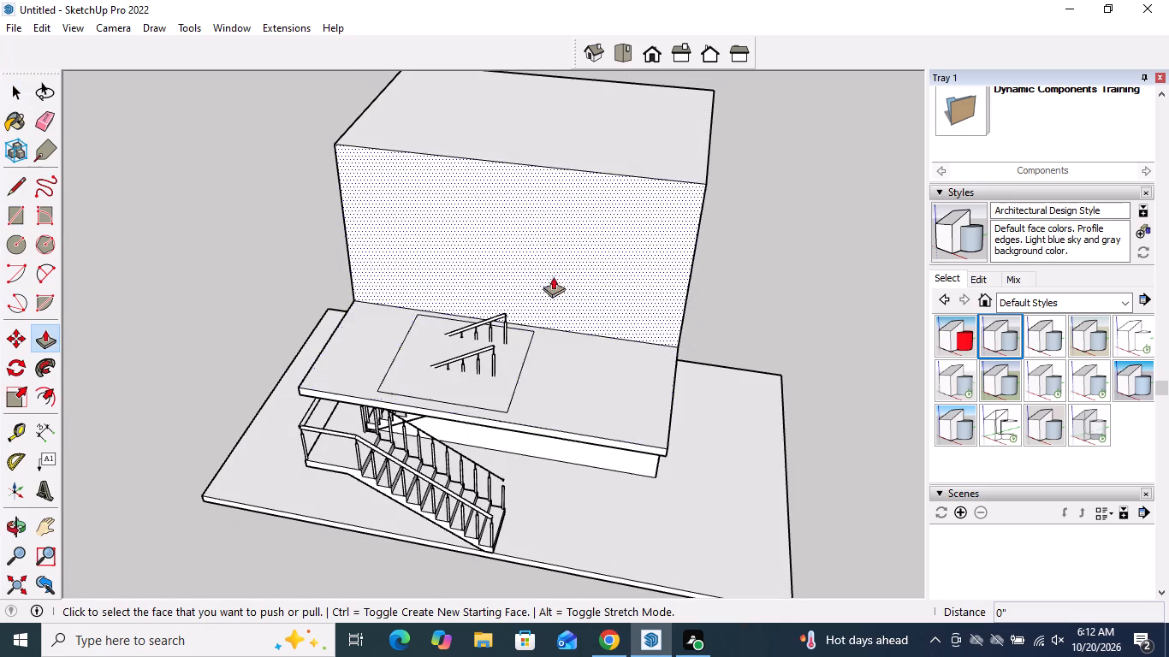
click(503, 384)
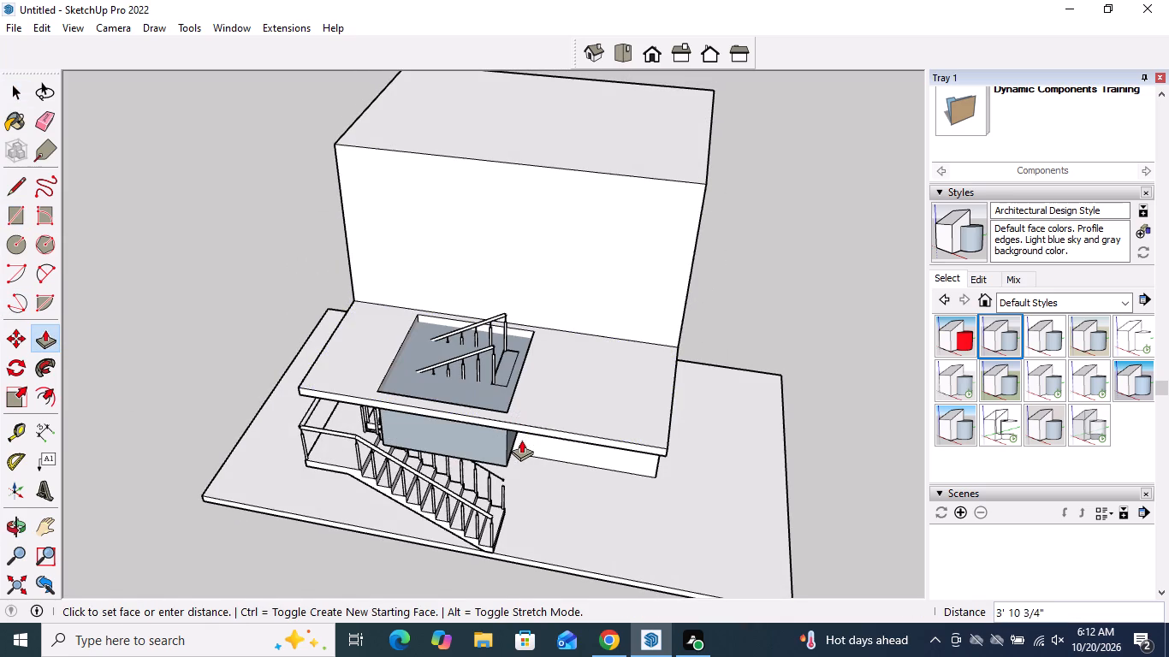
scroll(519, 435, up, 4)
click(519, 433)
key(space)
Pull the opening's side face beside the top step inward about 7" to meet the step's edge.
scroll(525, 351, up, 1)
middle_drag(525, 351, 587, 267)
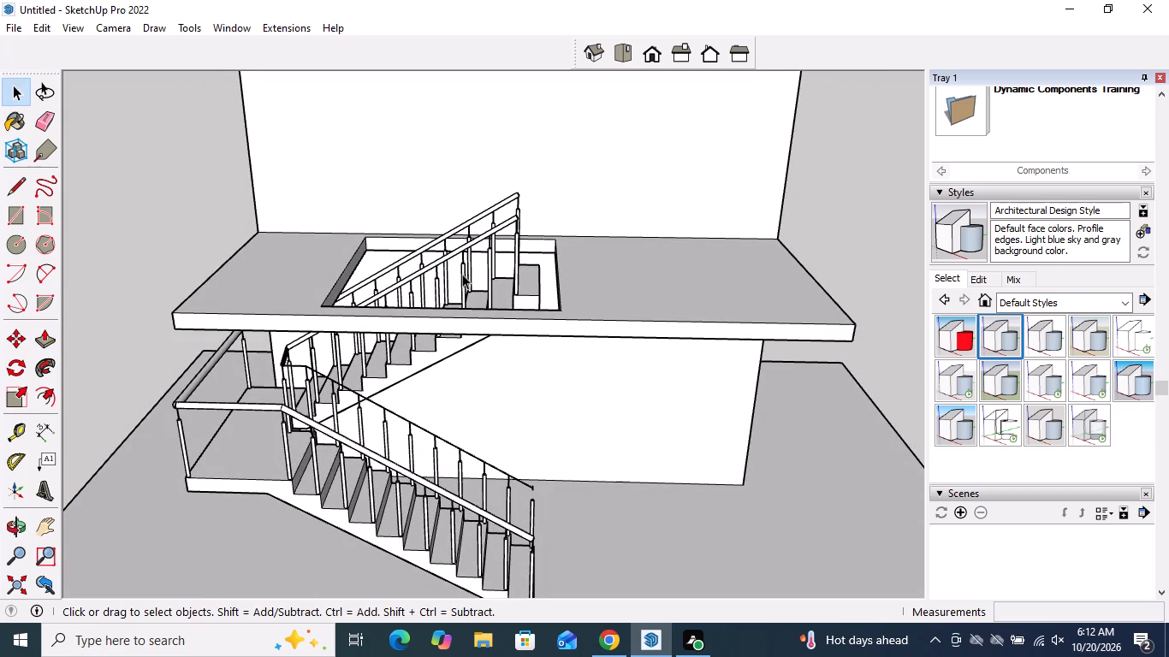
middle_drag(461, 274, 534, 439)
scroll(525, 413, up, 2)
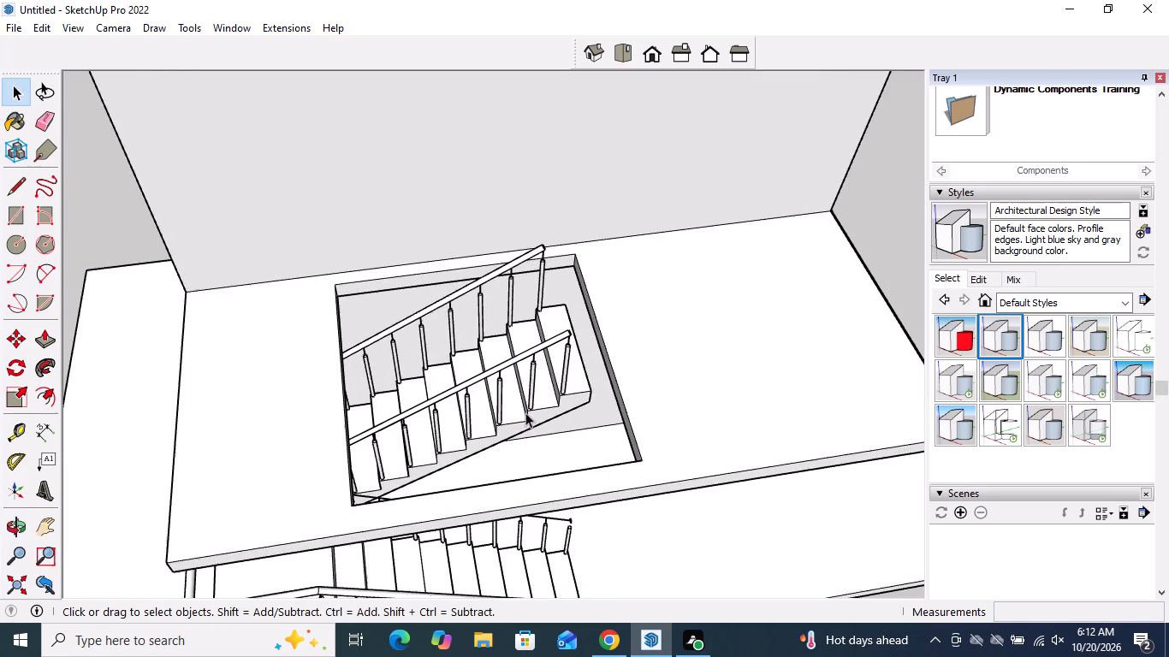
scroll(525, 412, up, 5)
middle_drag(577, 309, 524, 235)
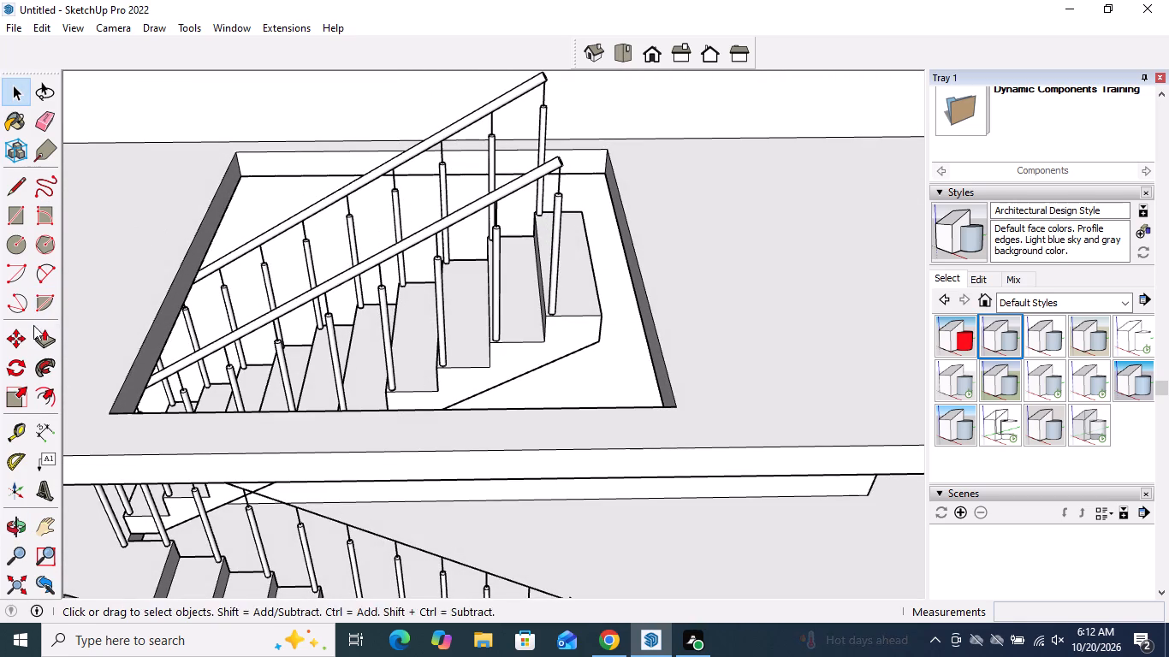
click(37, 340)
scroll(573, 222, up, 7)
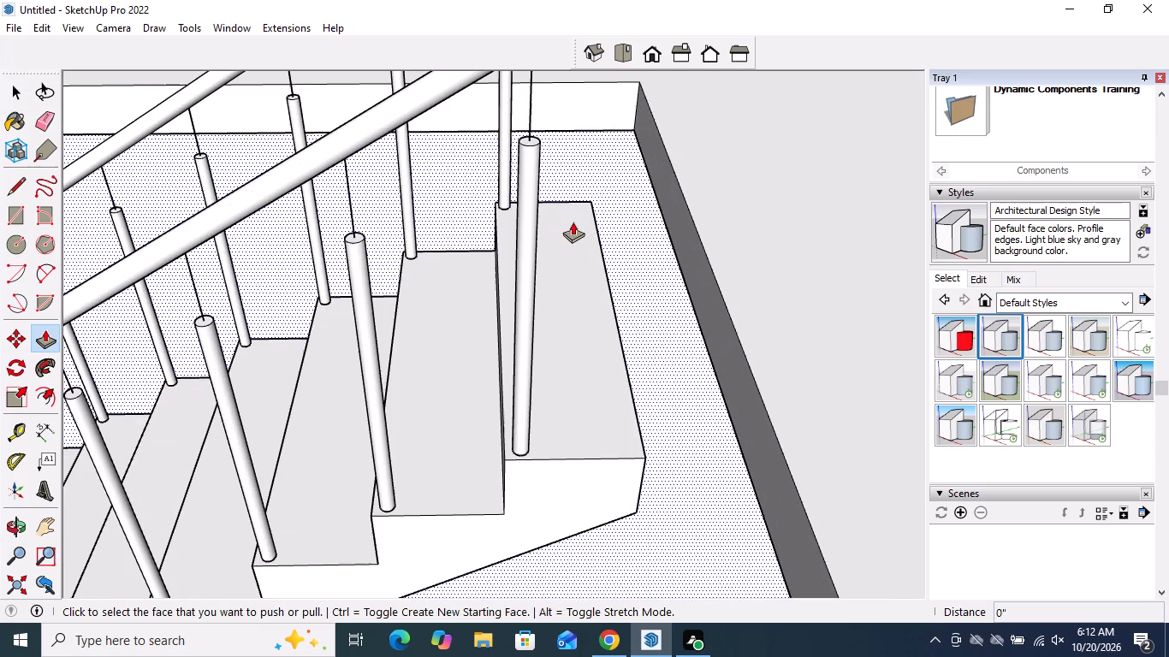
click(706, 286)
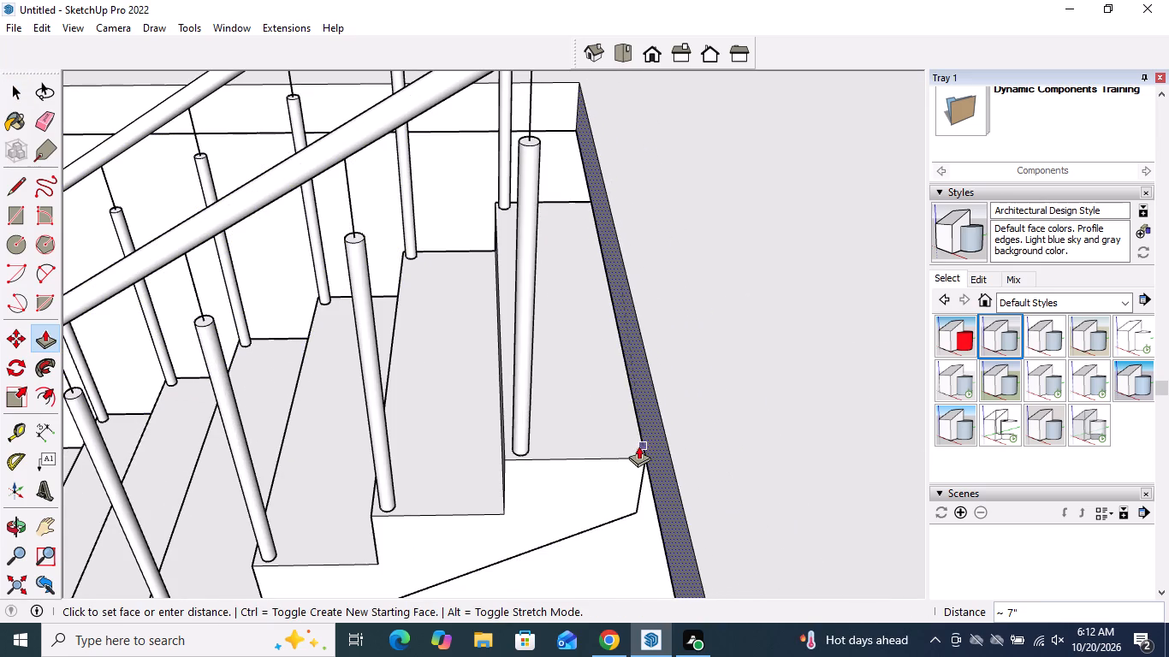
click(639, 442)
Inspect the staircase within the slab opening from several angles.
scroll(703, 198, down, 3)
middle_drag(688, 269, 838, 150)
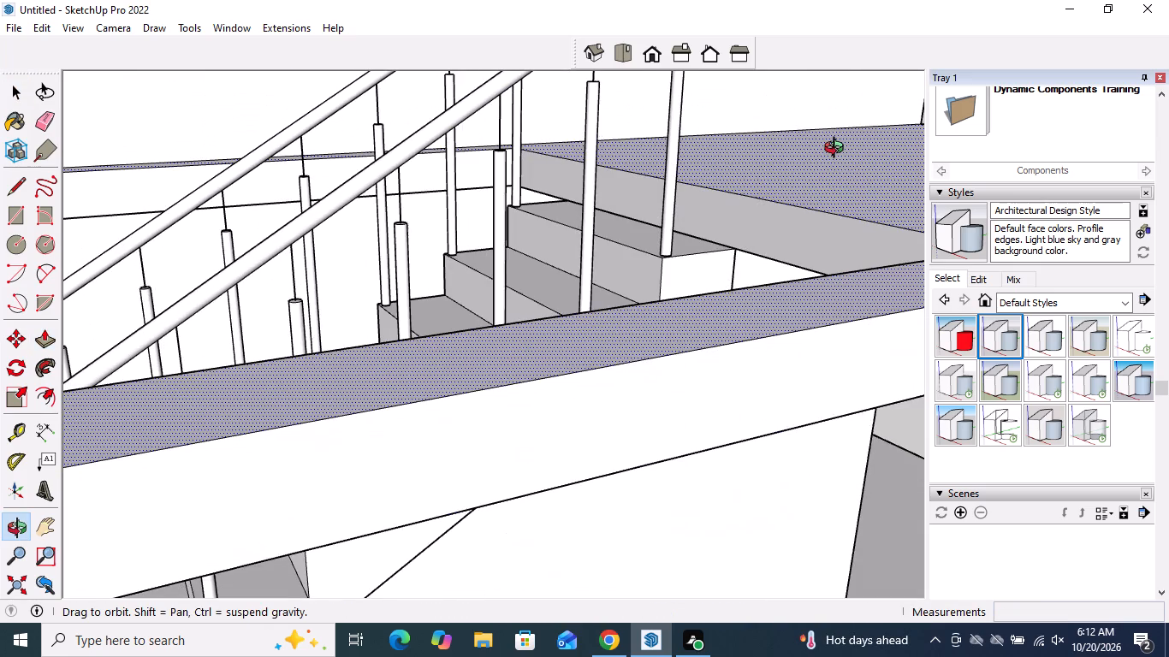
middle_drag(838, 150, 1030, 321)
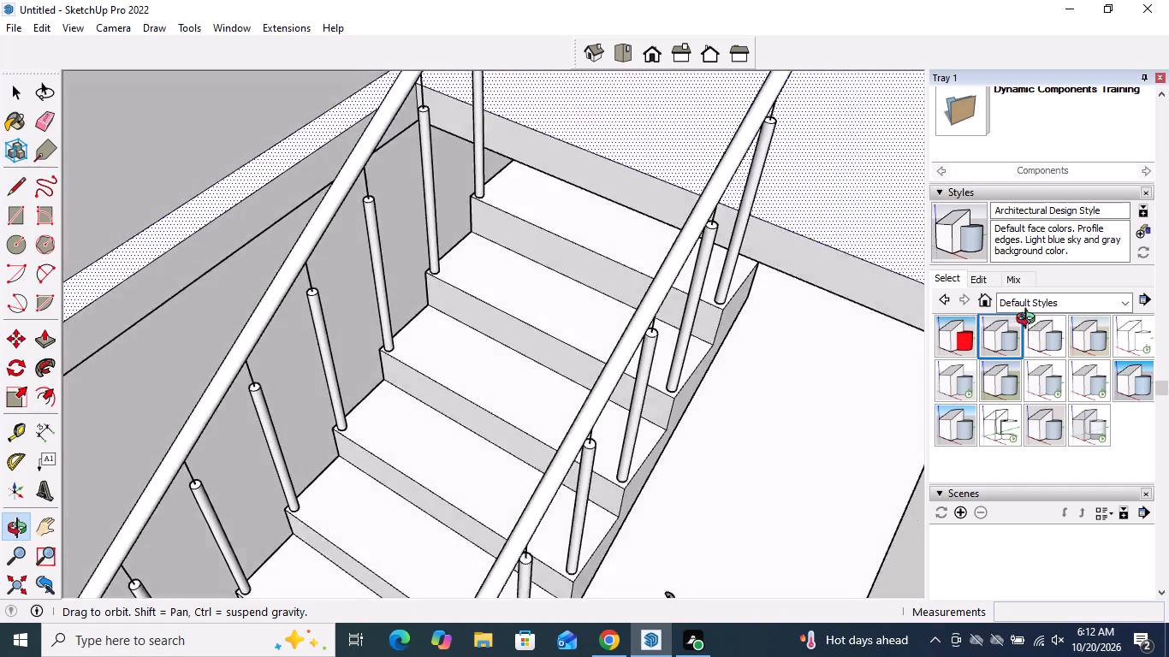
middle_drag(1030, 321, 732, 273)
scroll(733, 246, down, 8)
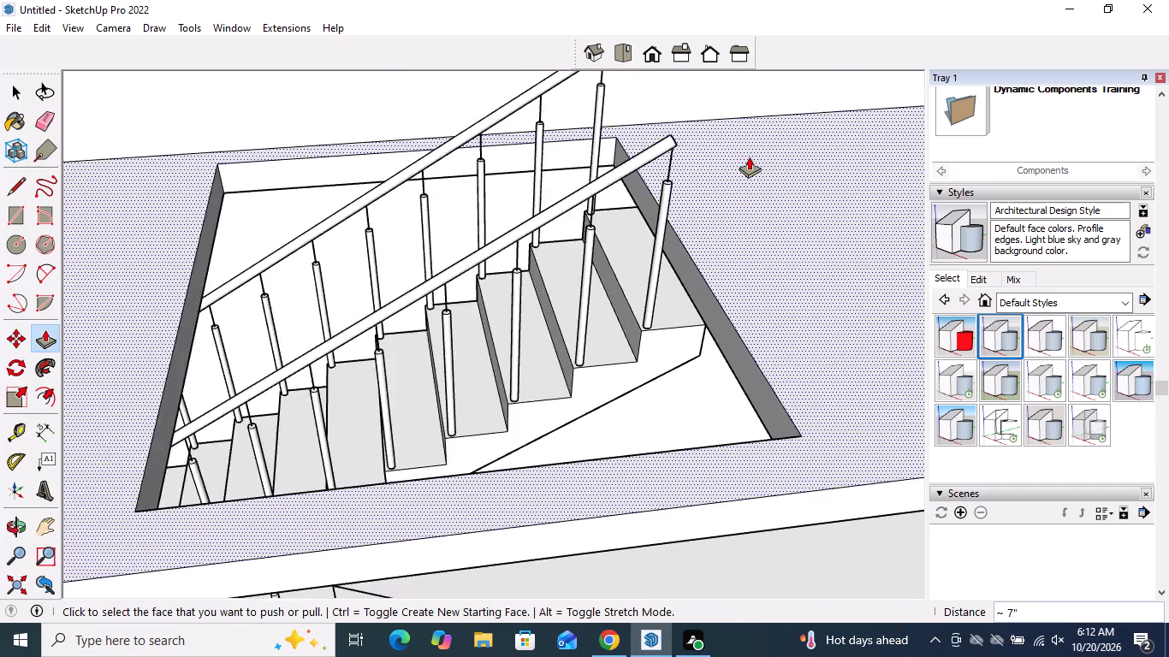
scroll(749, 157, down, 7)
middle_drag(629, 364, 1008, 316)
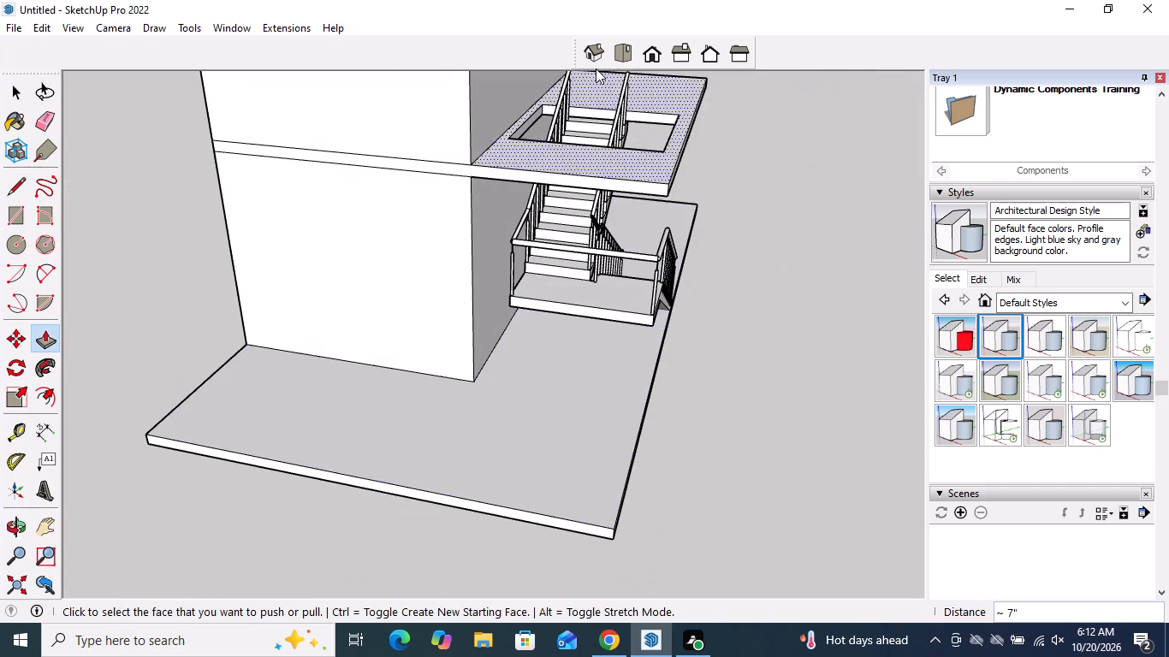
scroll(472, 27, up, 5)
scroll(531, 67, up, 4)
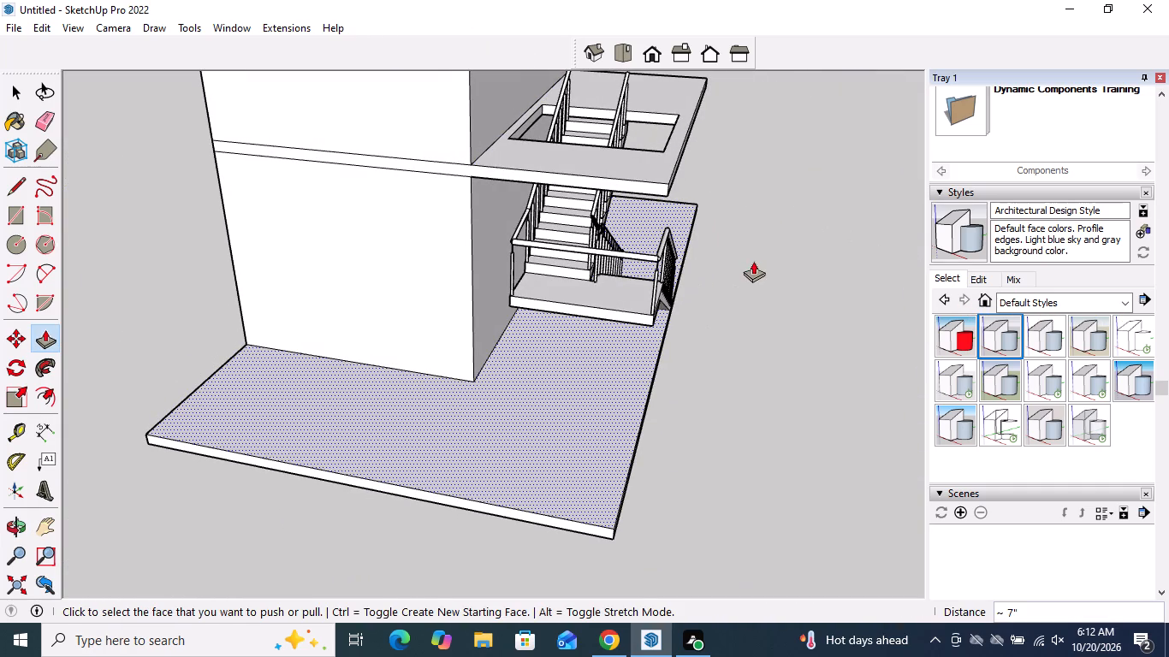
Move the staircase about 1' 4 7/8" from its top step's corner to the lower corner of the upper slab's opening.
key(space)
scroll(780, 261, up, 1)
middle_drag(779, 263, 862, 421)
scroll(521, 77, up, 9)
click(521, 76)
middle_drag(493, 152, 581, 163)
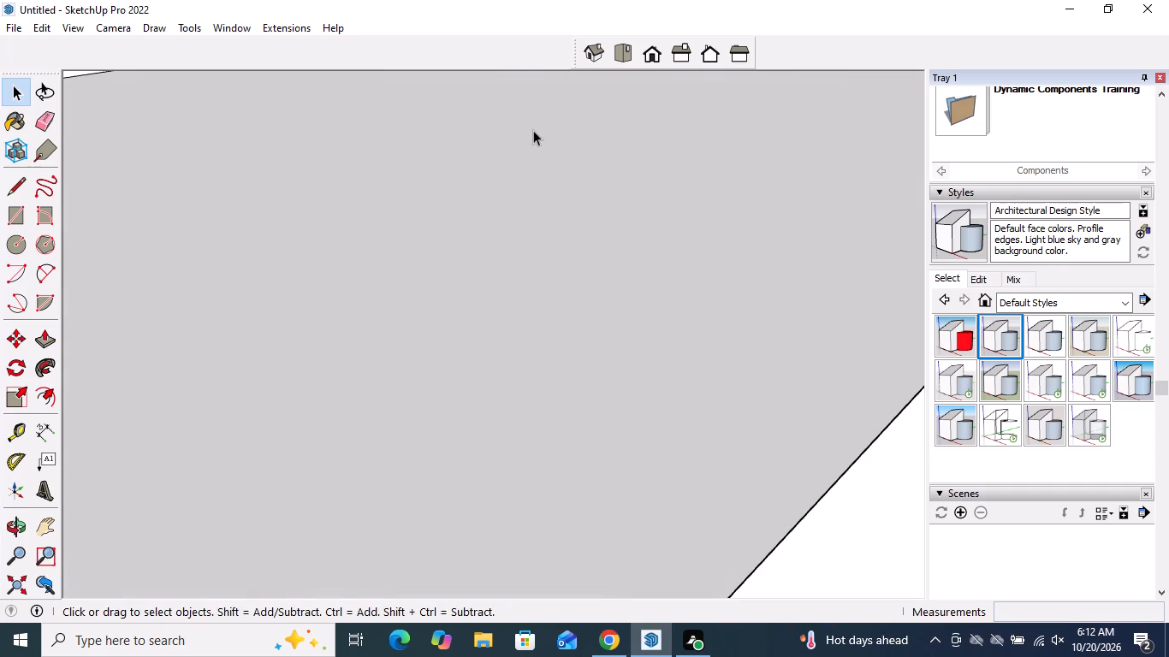
middle_drag(532, 129, 112, 86)
scroll(119, 84, down, 20)
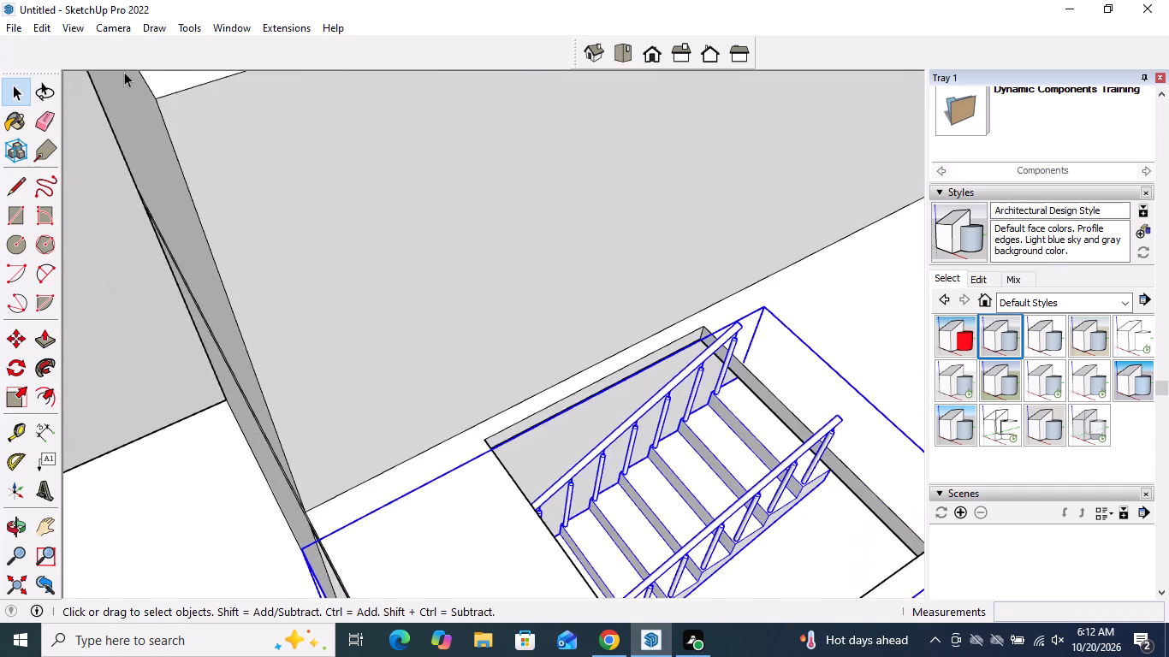
scroll(124, 72, down, 11)
middle_drag(561, 208, 116, 232)
scroll(449, 158, up, 4)
scroll(547, 145, up, 15)
middle_drag(567, 241, 686, 290)
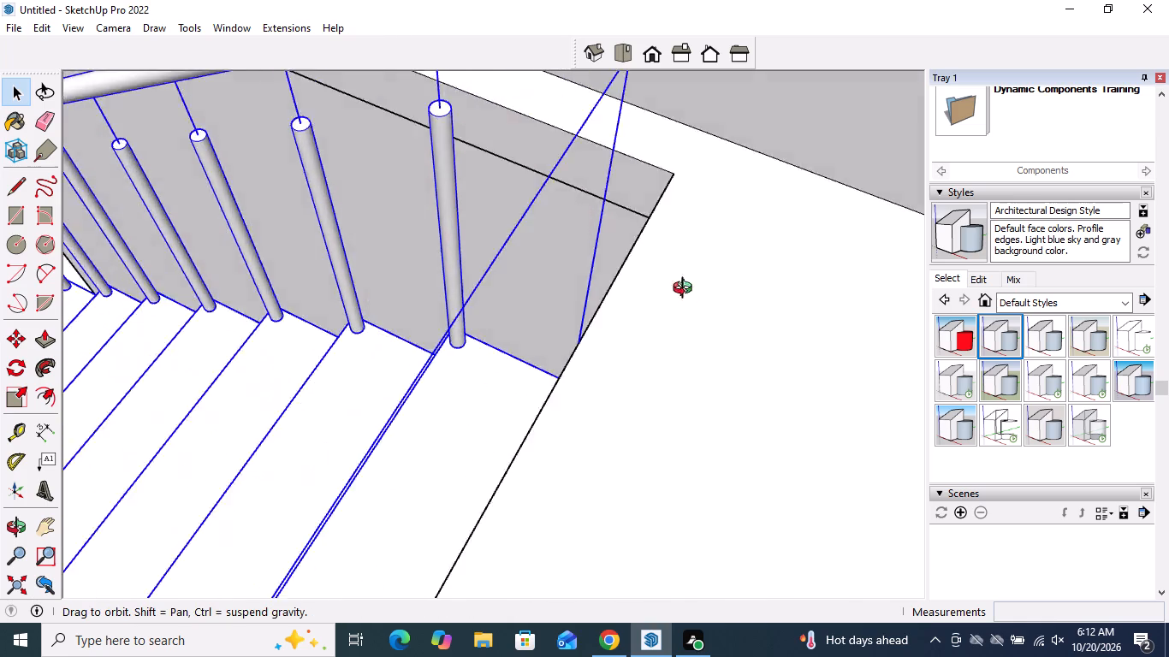
middle_drag(686, 290, 873, 271)
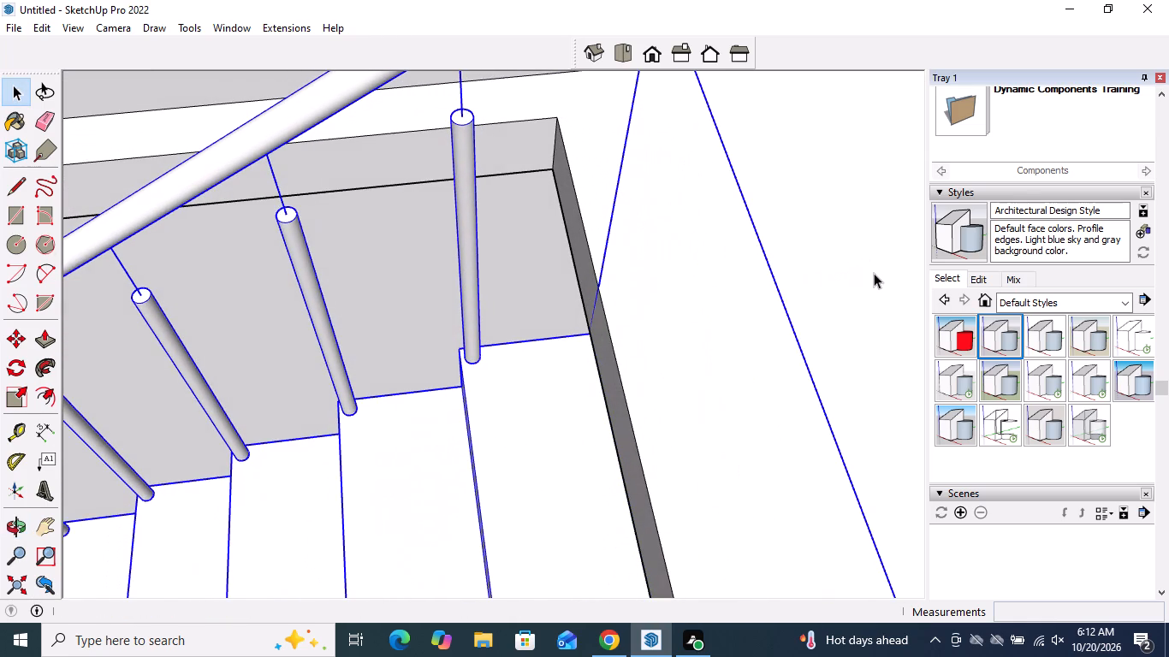
click(14, 341)
click(589, 336)
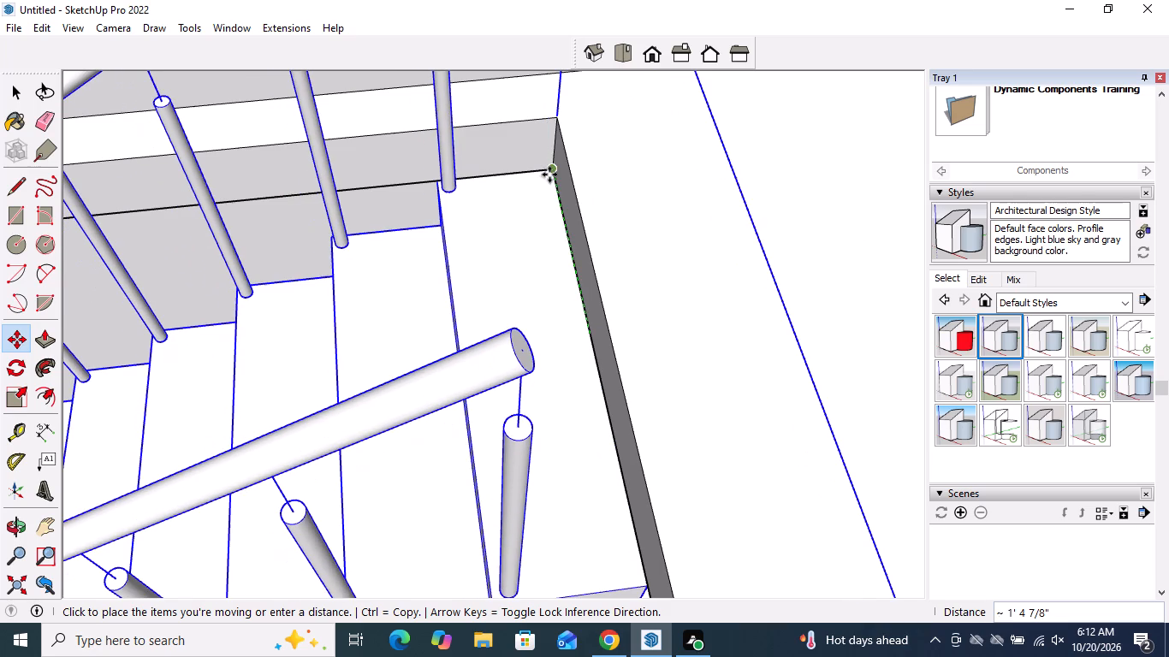
click(550, 174)
scroll(550, 266, down, 15)
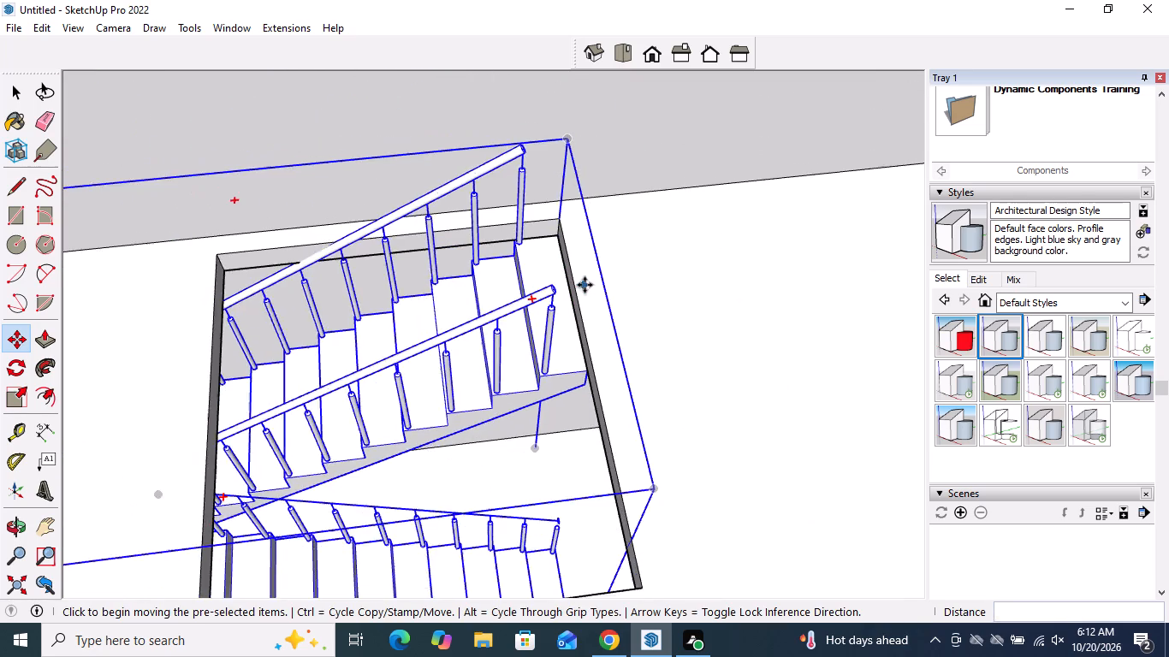
key(space)
middle_drag(667, 298, 1099, 316)
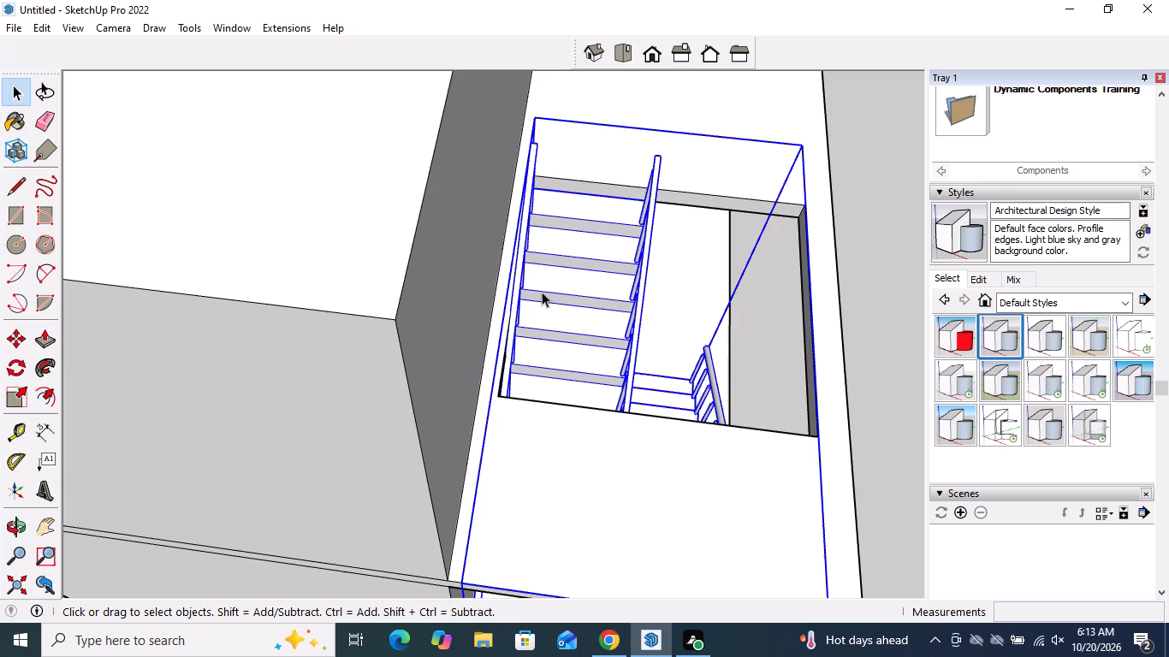
key(space)
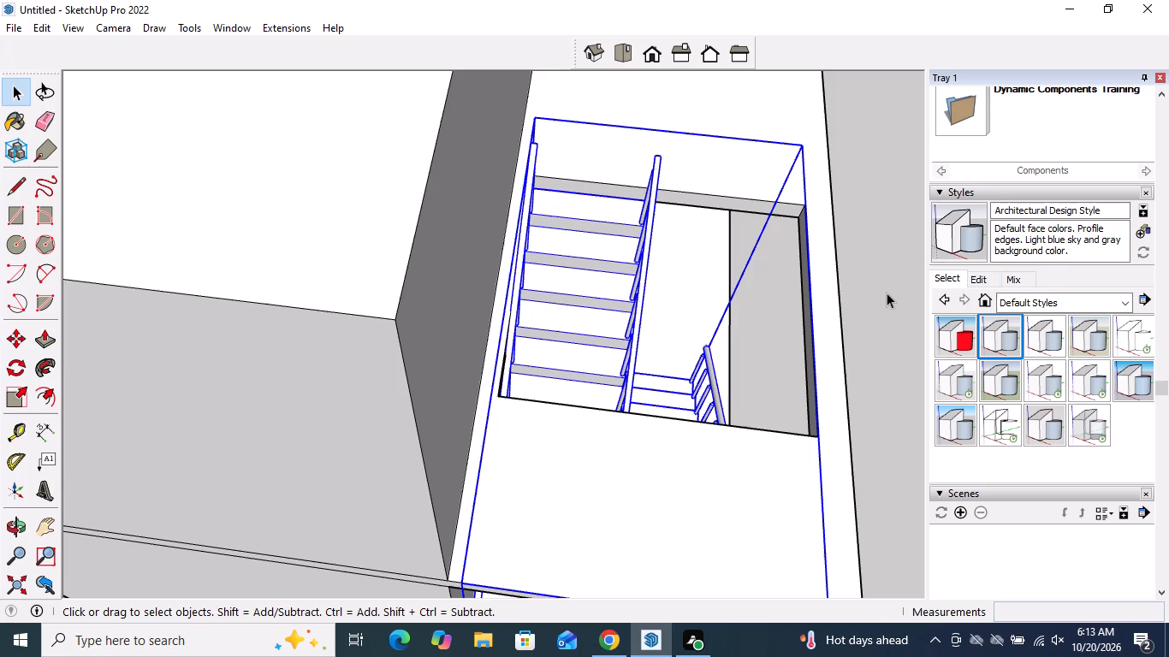
click(877, 292)
Extend the block's narrow end outward about 2' 5/16", pulling the lower wall, slab edge and upper wall flush.
scroll(734, 306, down, 4)
middle_drag(739, 351, 275, 209)
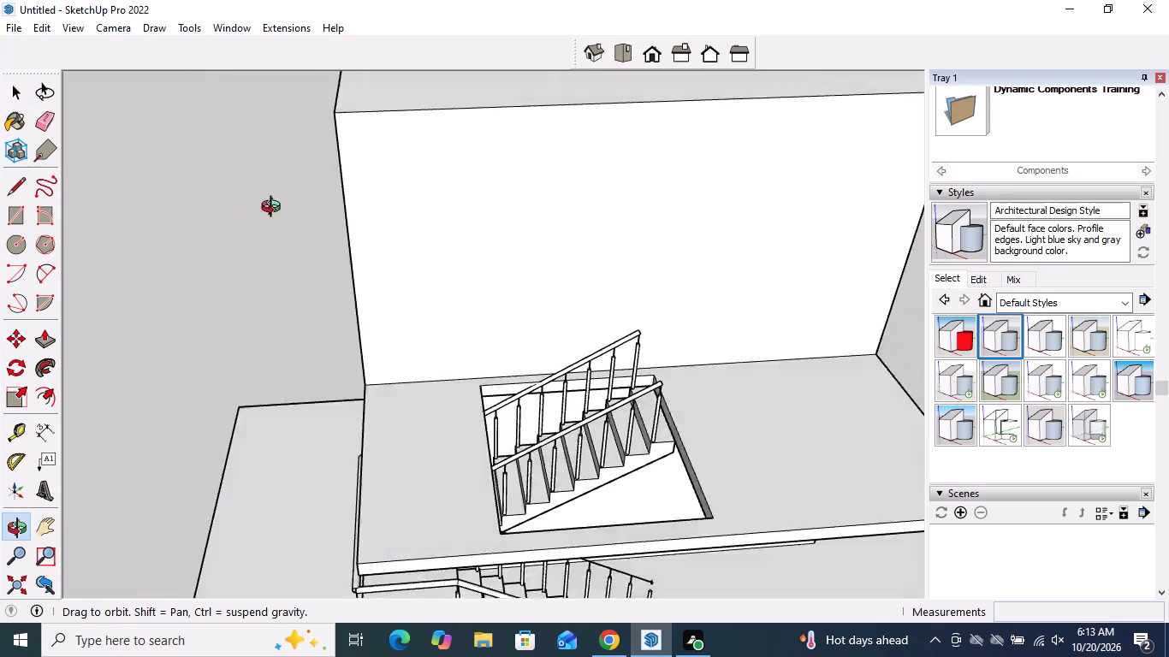
middle_drag(275, 209, 251, 215)
middle_drag(319, 381, 137, 317)
middle_drag(563, 265, 958, 217)
scroll(684, 177, up, 1)
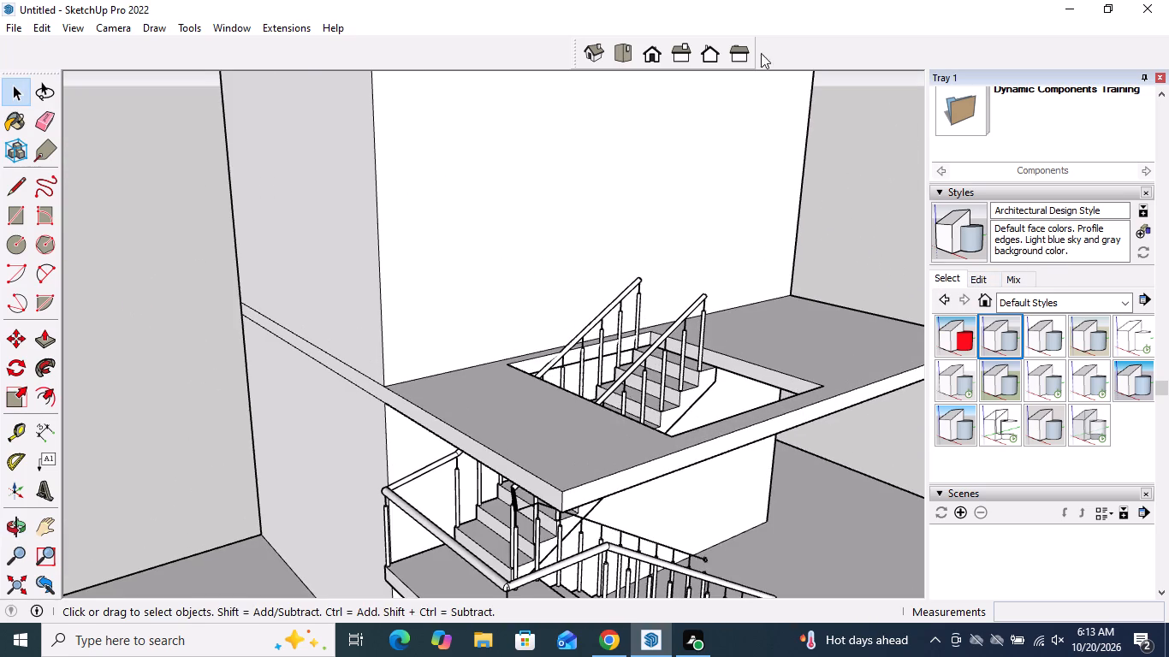
scroll(773, 37, down, 3)
scroll(661, 220, down, 5)
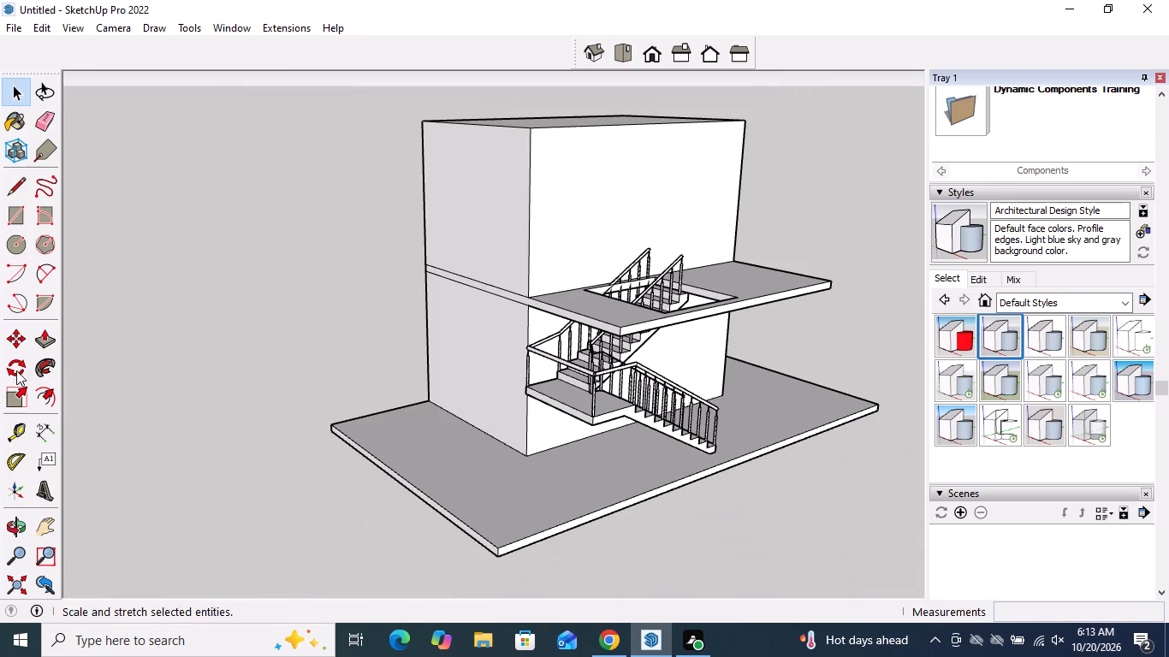
click(50, 342)
click(466, 341)
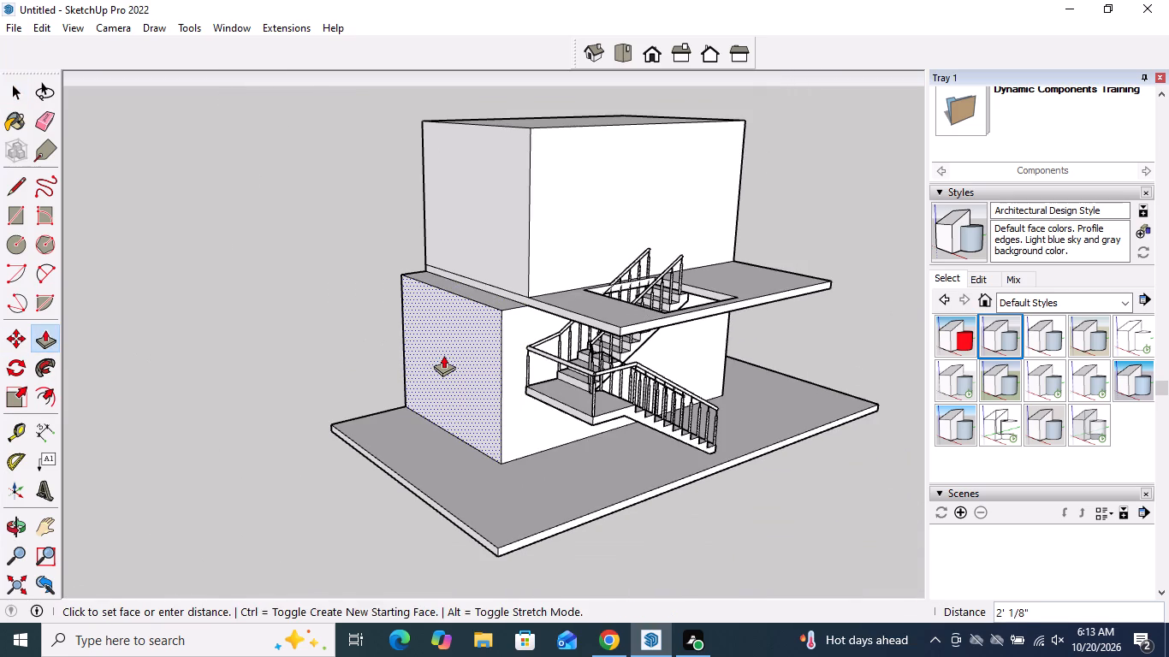
click(443, 356)
scroll(477, 278, up, 8)
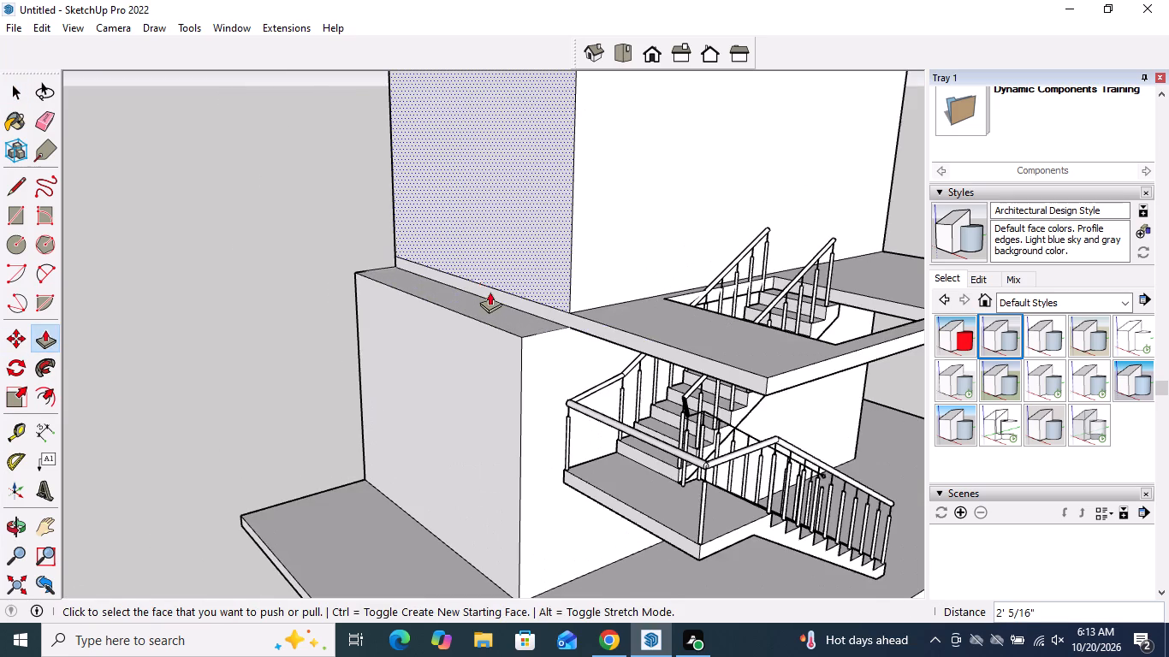
click(499, 300)
click(466, 380)
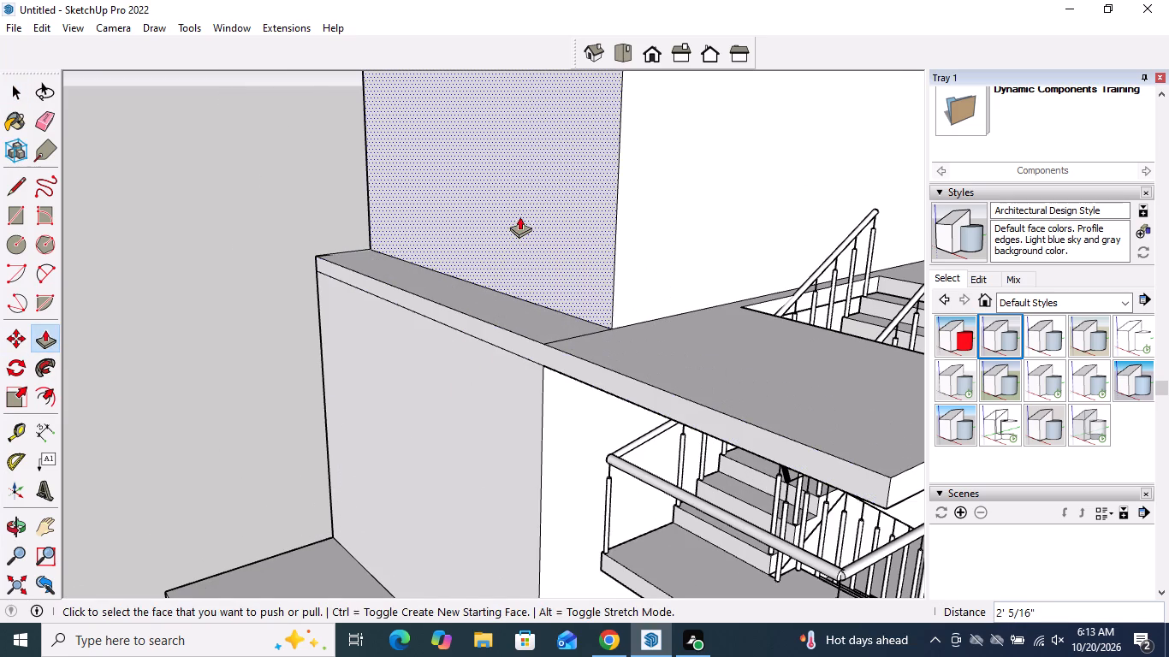
click(519, 215)
click(471, 388)
scroll(472, 390, down, 5)
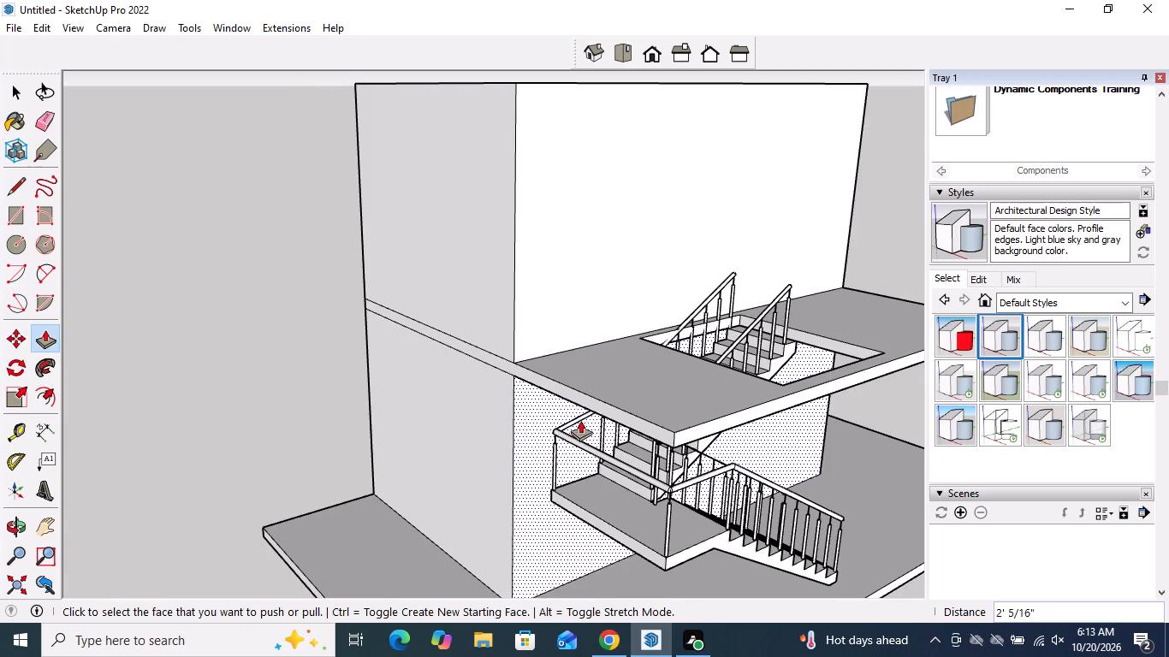
key(space)
Push the opening's side face above the landing outward about 5' 15/16" to lengthen the stairwell opening.
middle_drag(735, 317, 216, 307)
scroll(160, 294, up, 3)
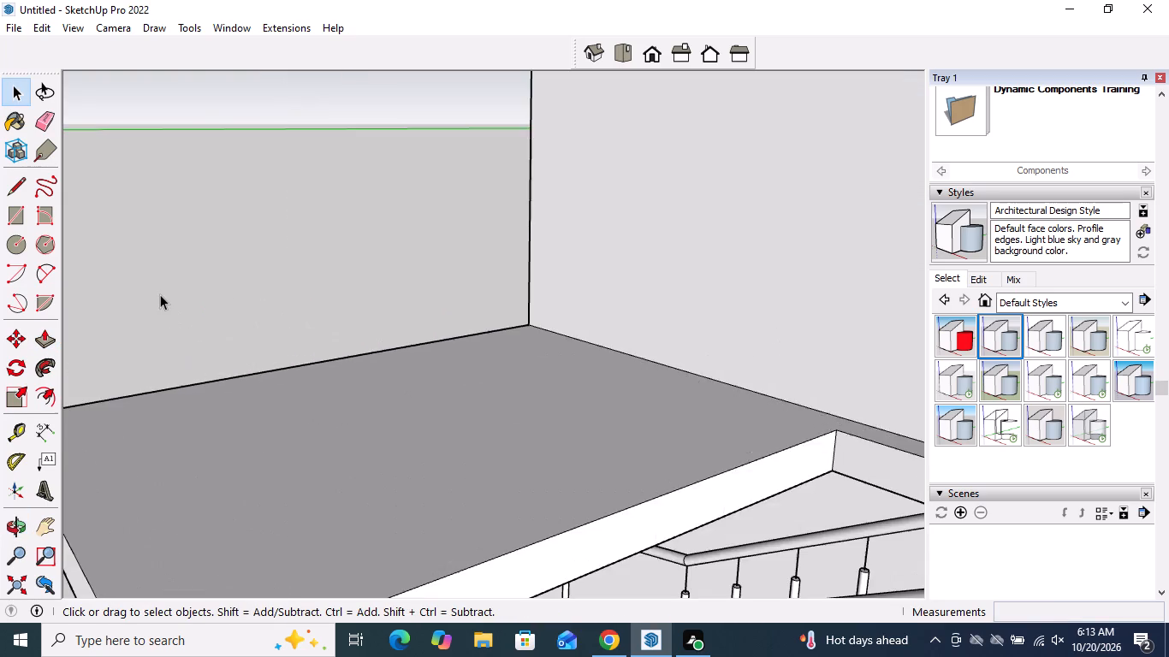
scroll(160, 294, down, 3)
middle_drag(160, 293, 475, 251)
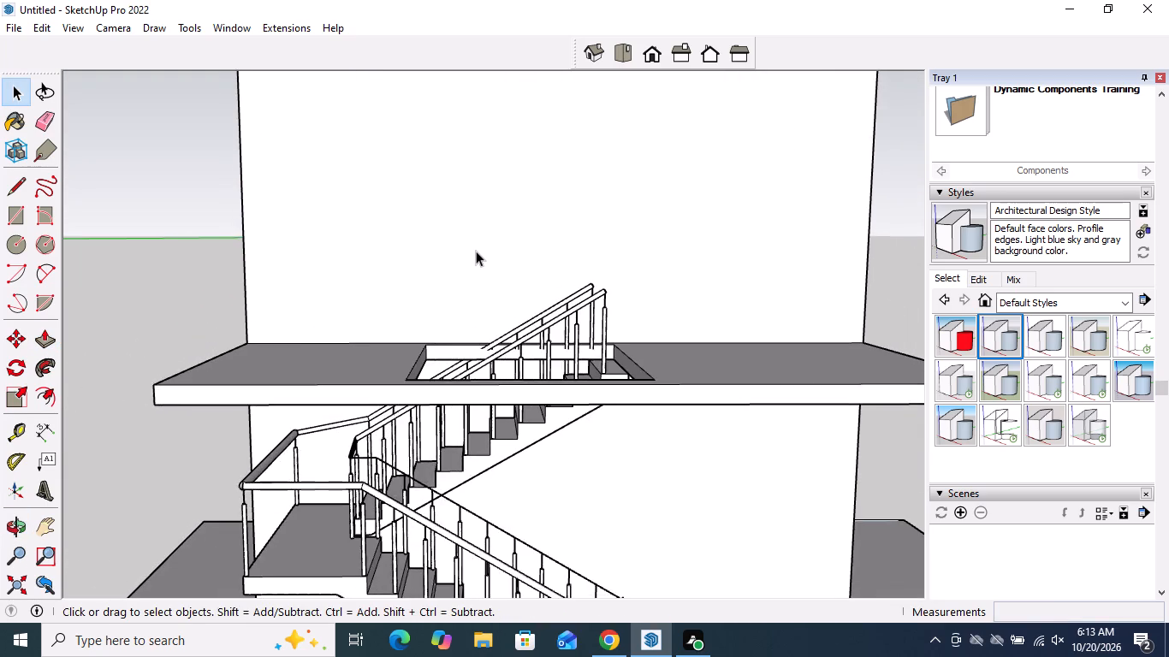
scroll(476, 251, down, 3)
middle_drag(476, 255, 475, 292)
scroll(327, 463, up, 1)
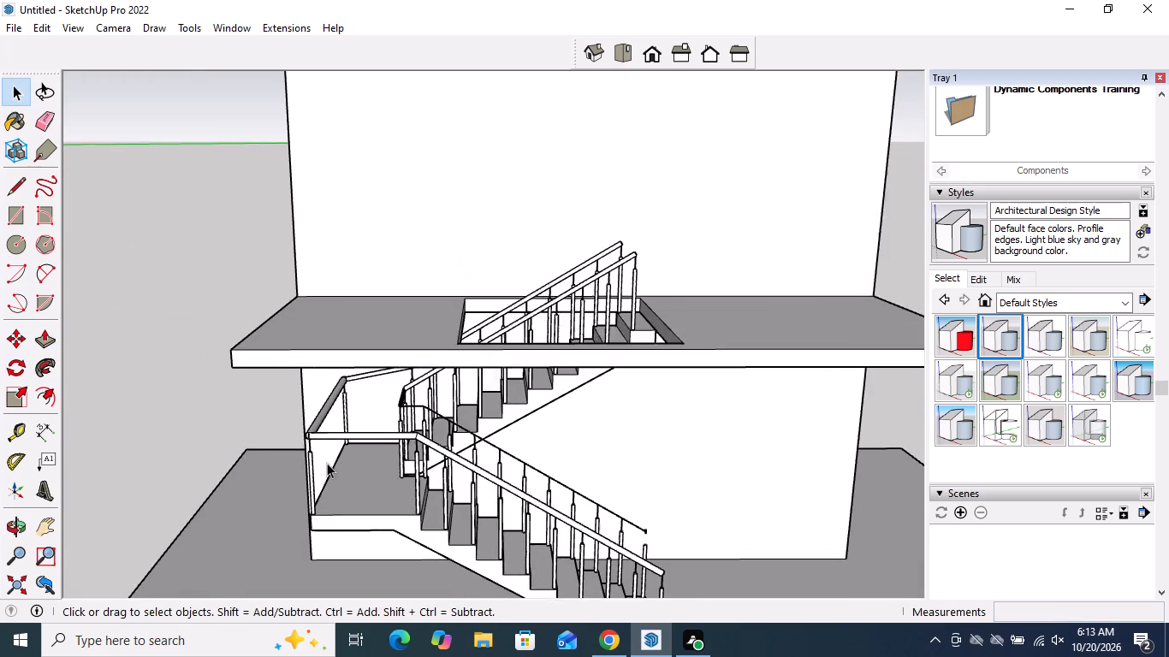
scroll(327, 463, up, 2)
middle_drag(326, 460, 264, 498)
middle_drag(484, 352, 400, 408)
scroll(335, 369, up, 3)
click(50, 341)
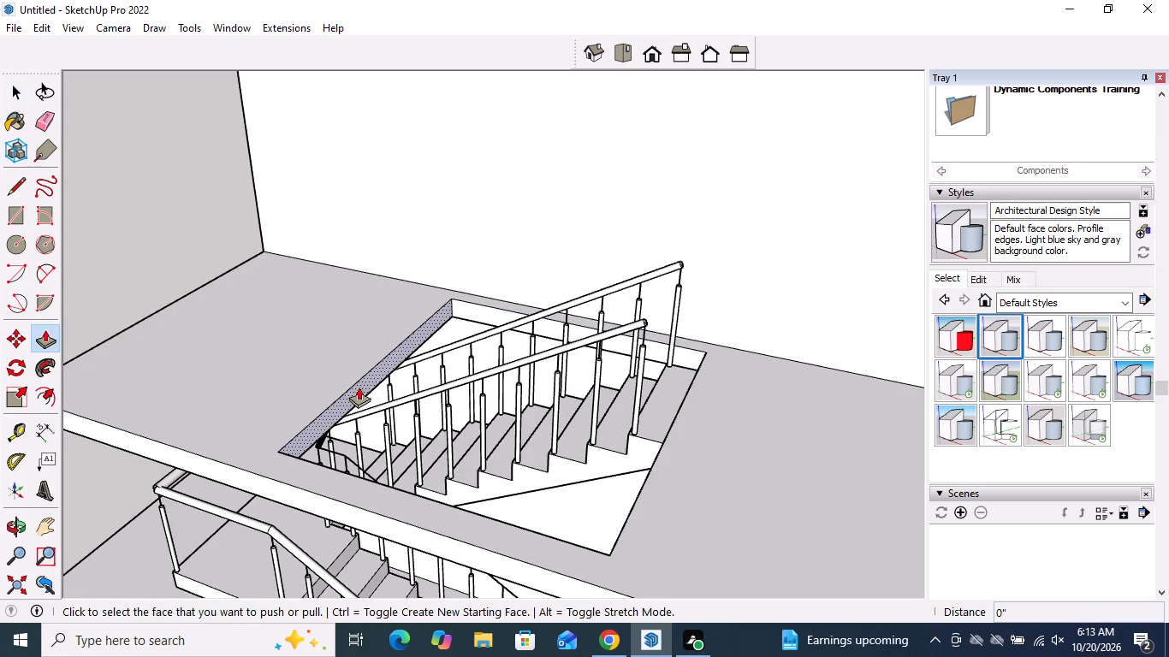
click(359, 387)
click(172, 336)
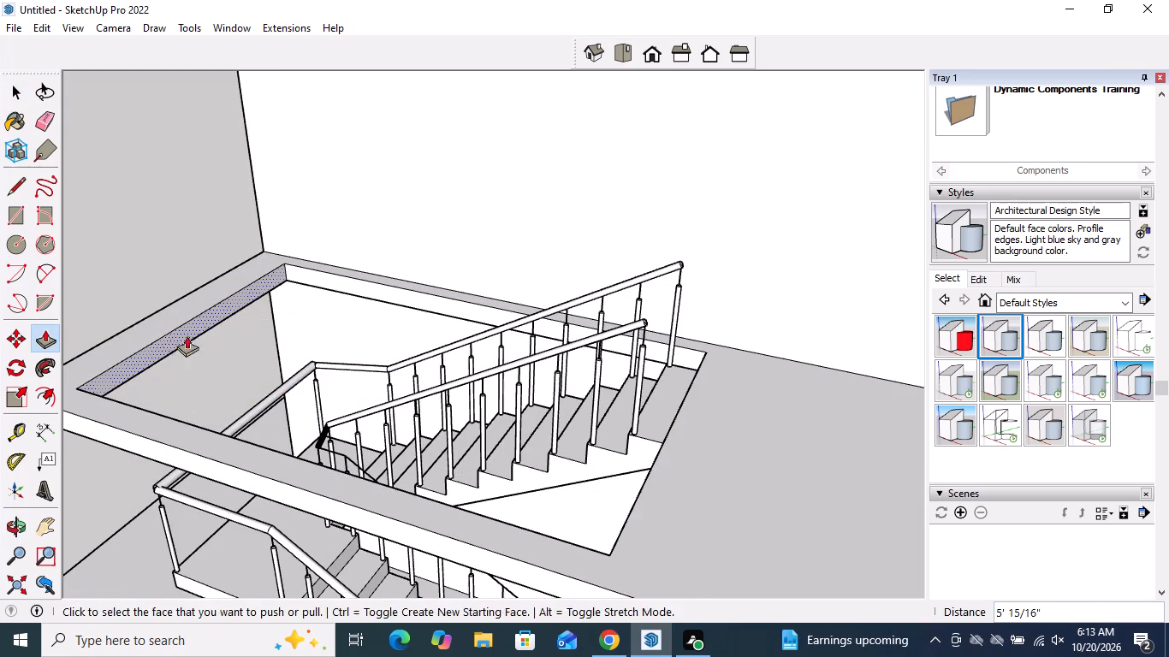
key(space)
Move the staircase about 8 9/16" by its landing's lower corner toward the block's extended corner edge.
scroll(617, 230, down, 5)
middle_drag(252, 395, 435, 394)
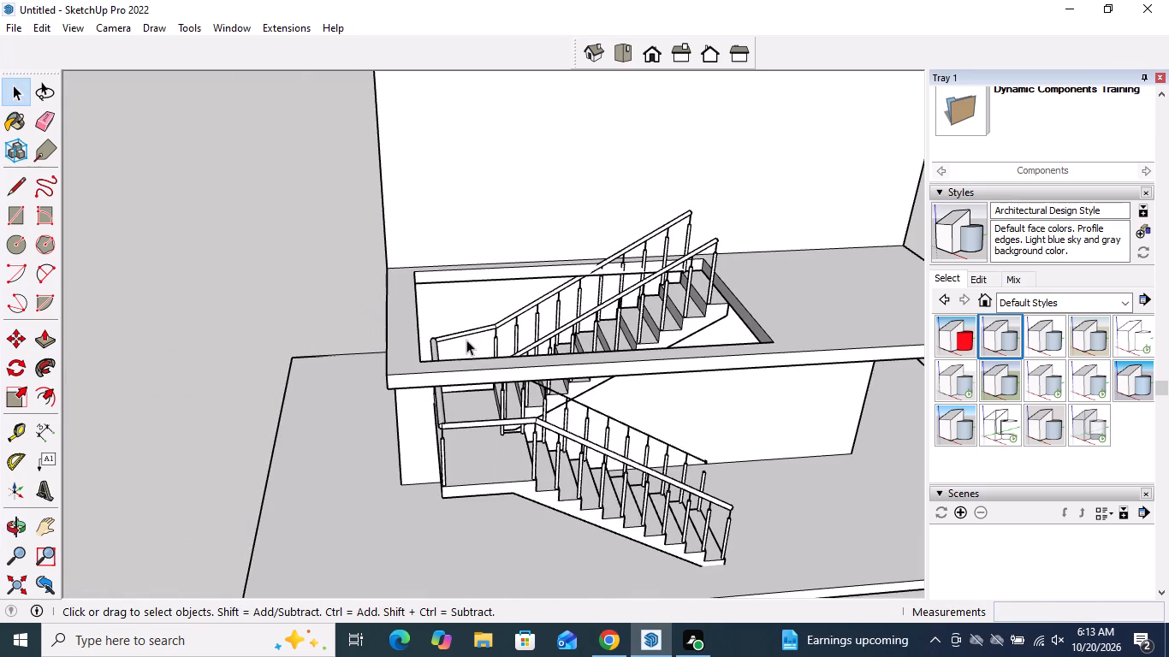
scroll(457, 346, up, 3)
middle_drag(424, 444, 562, 312)
scroll(525, 383, up, 1)
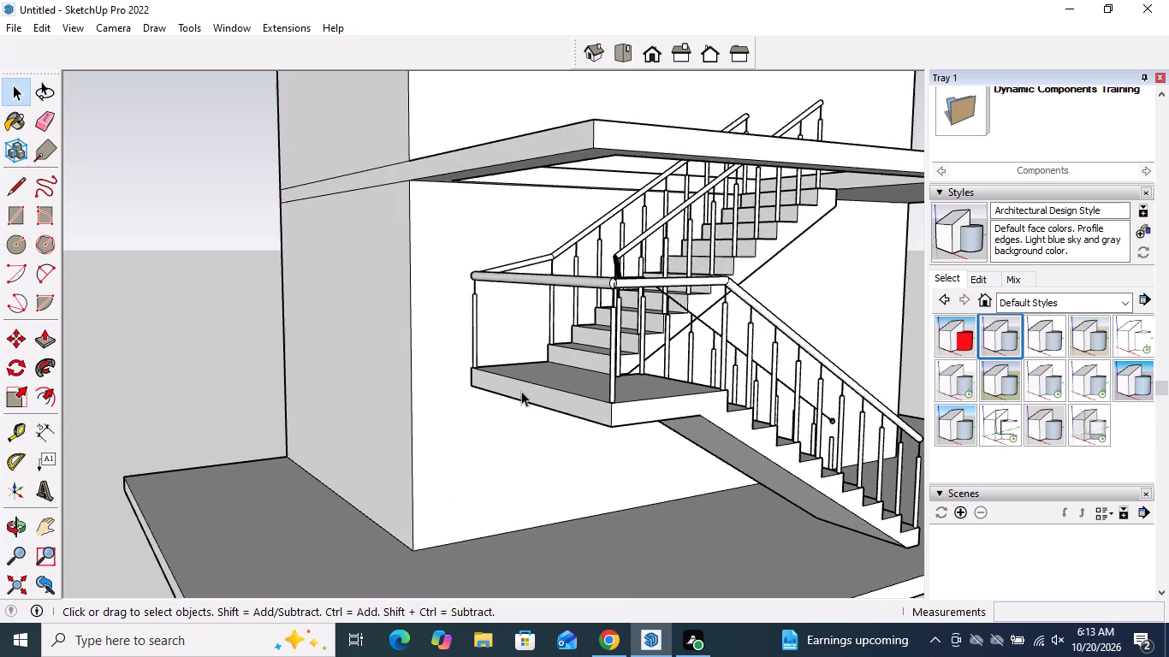
scroll(521, 391, up, 1)
click(517, 394)
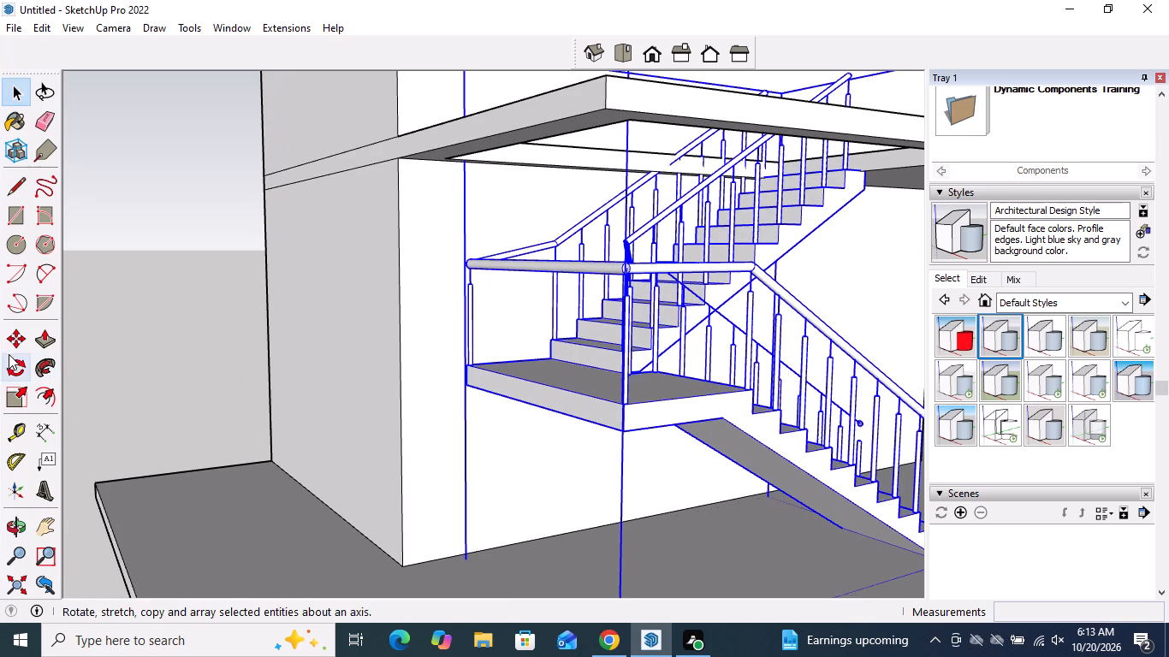
click(10, 342)
scroll(466, 382, up, 7)
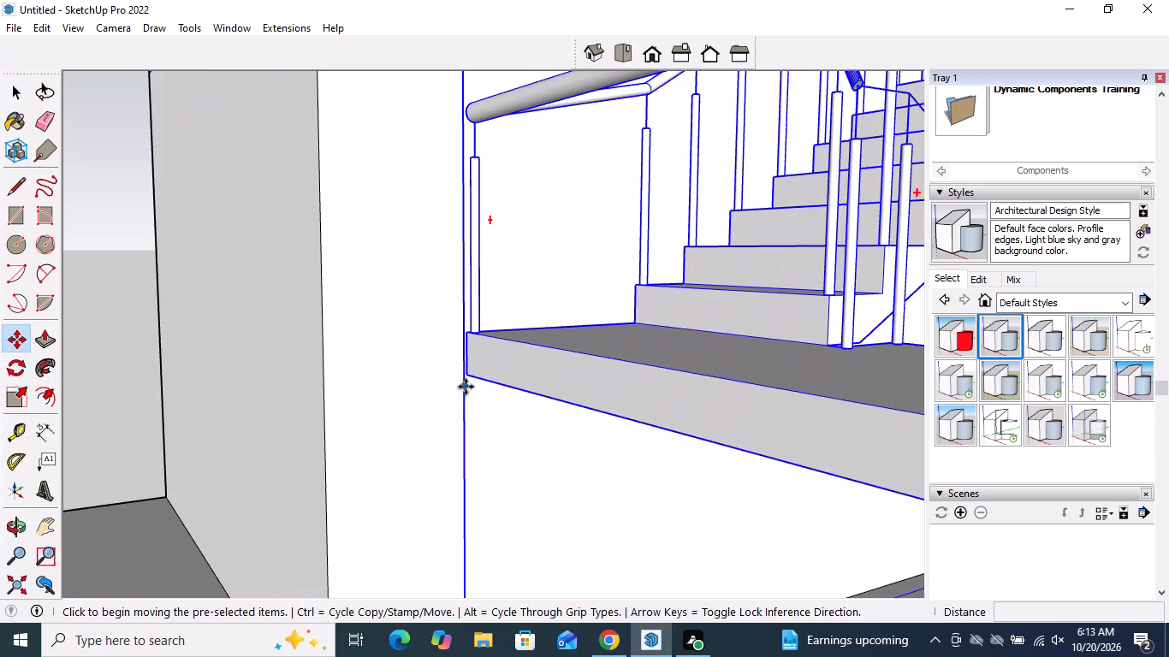
scroll(466, 387, up, 4)
click(470, 372)
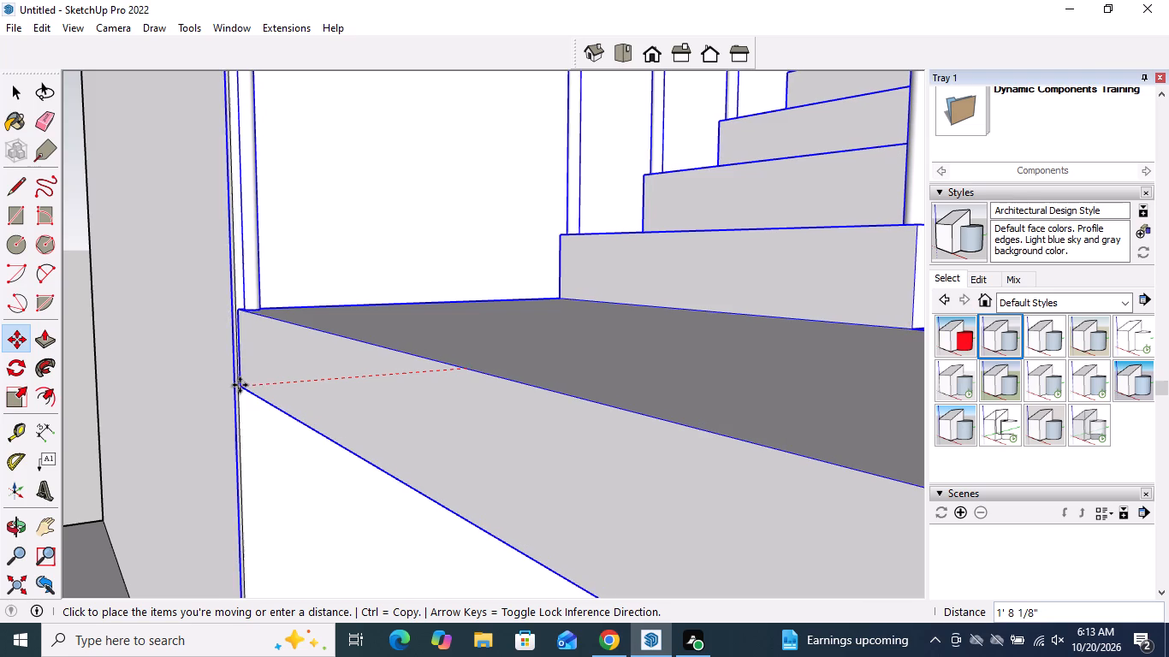
scroll(237, 386, up, 3)
middle_drag(237, 386, 267, 386)
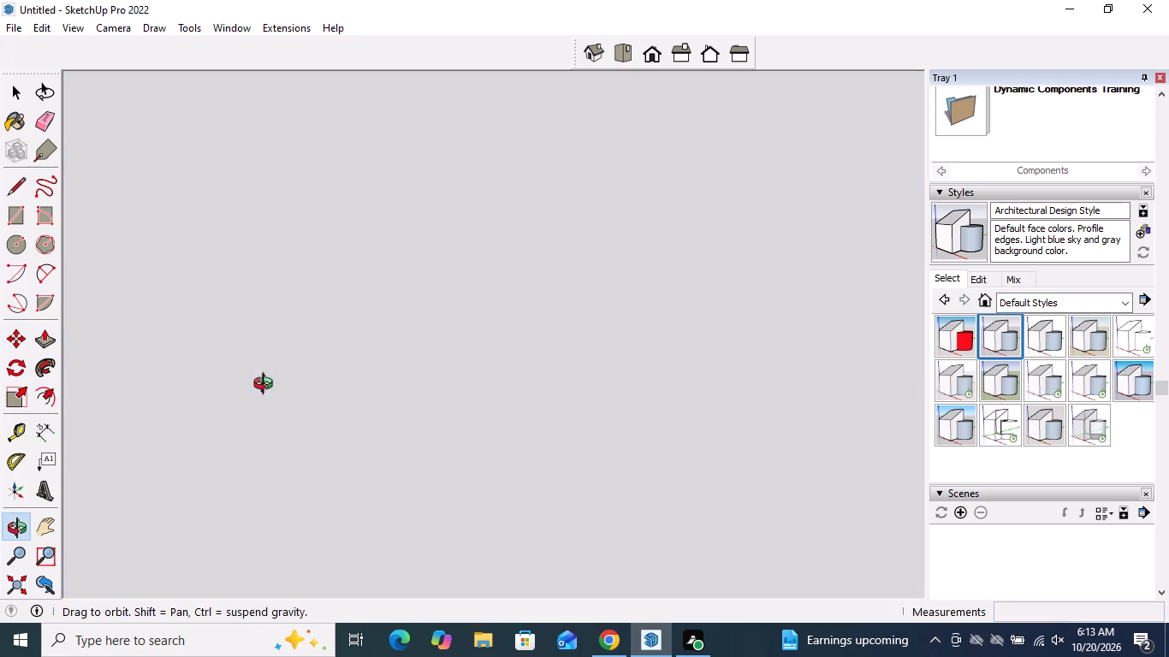
middle_drag(267, 386, 359, 404)
scroll(359, 404, down, 20)
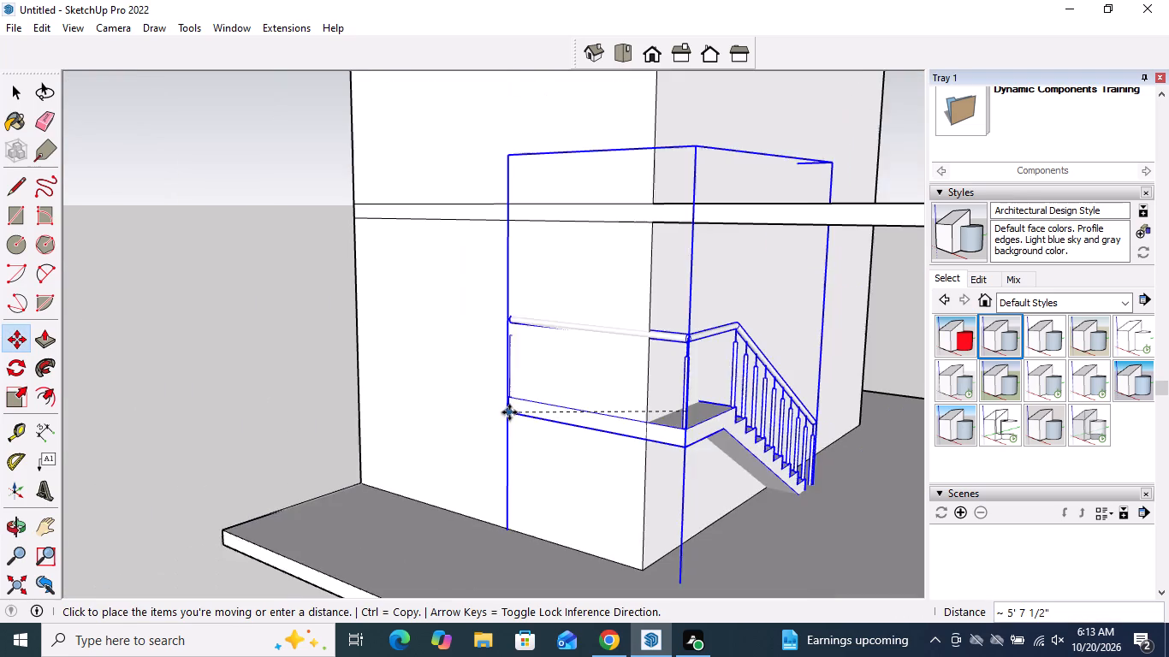
scroll(509, 412, down, 3)
middle_drag(511, 411, 838, 453)
scroll(829, 378, up, 9)
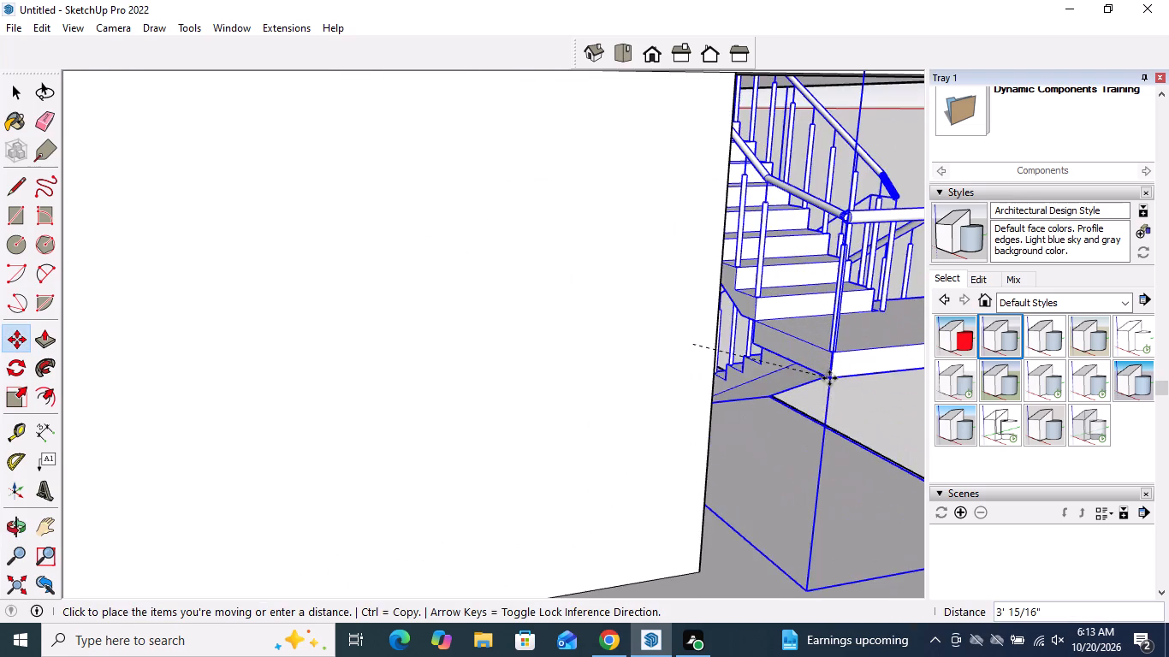
scroll(829, 378, up, 9)
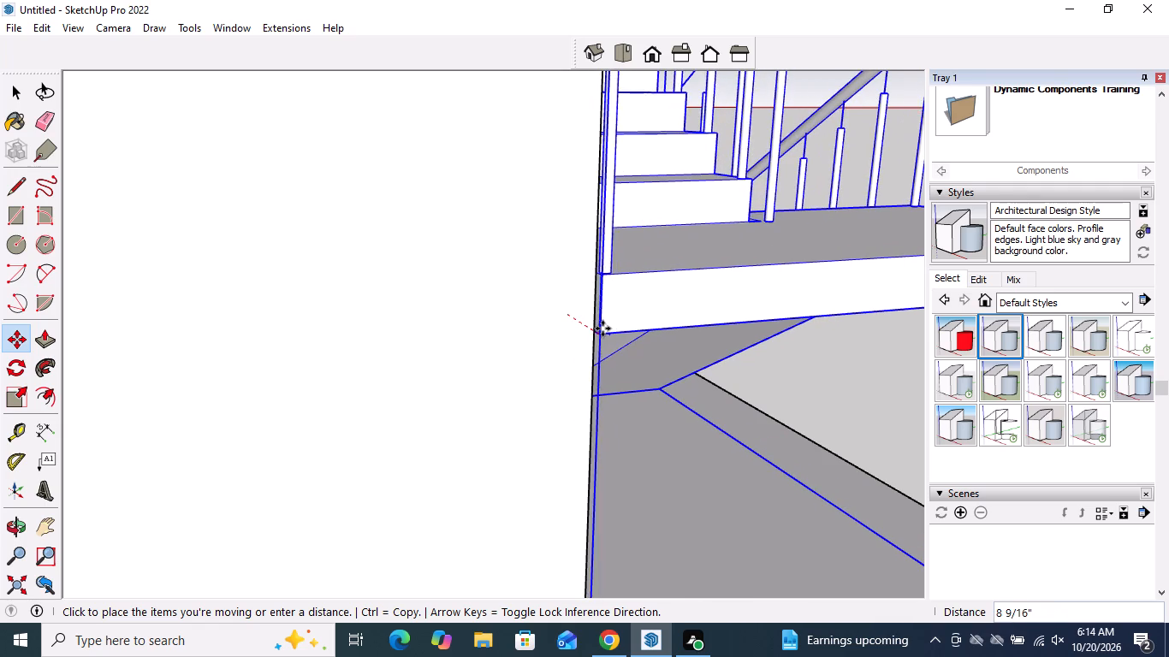
click(604, 328)
Move the staircase another 8 1/2" or so by its landing's upper corner toward the block's corner edge.
middle_drag(712, 346, 542, 363)
scroll(590, 362, down, 9)
middle_drag(524, 377, 591, 378)
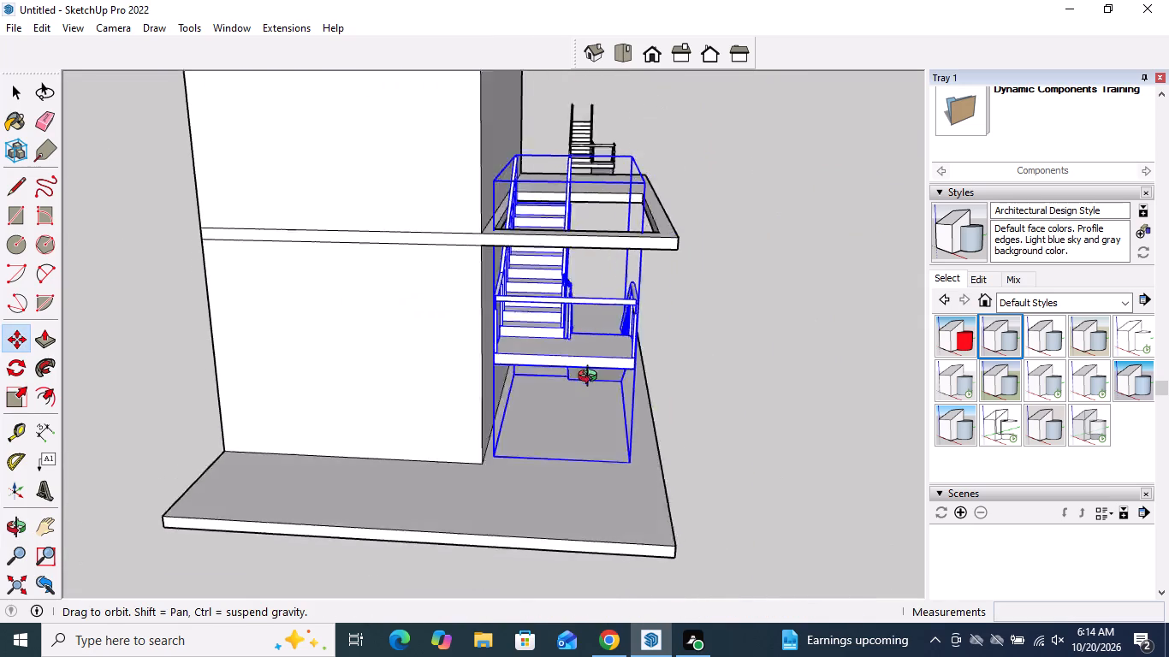
middle_drag(591, 378, 103, 396)
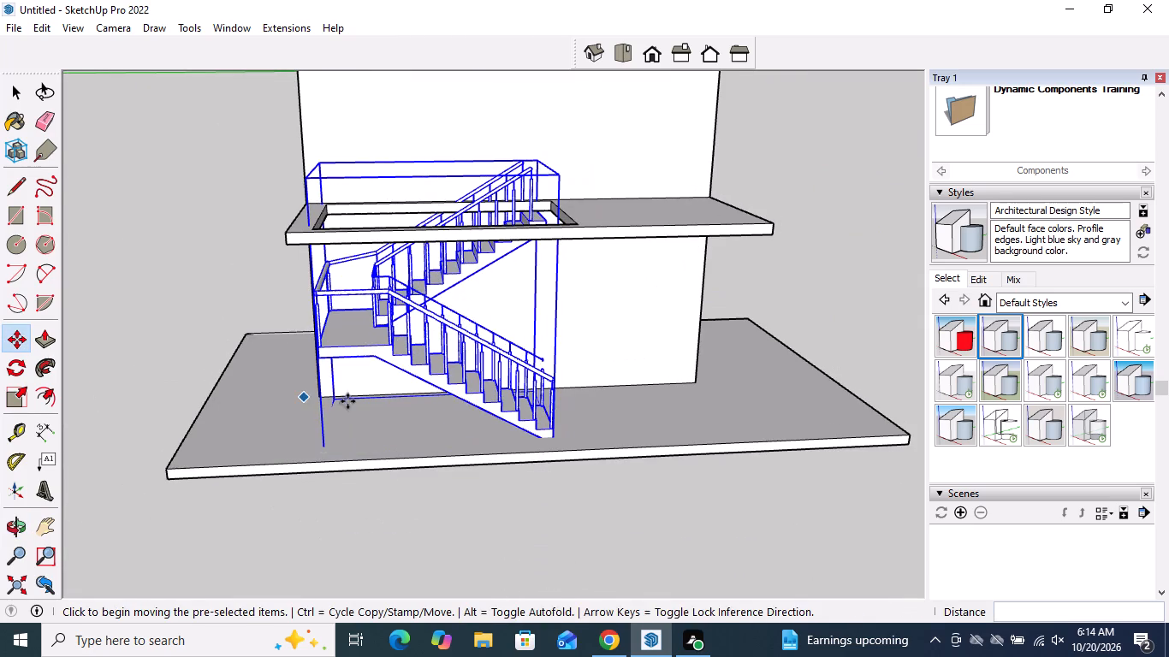
scroll(347, 370, up, 9)
scroll(312, 281, up, 10)
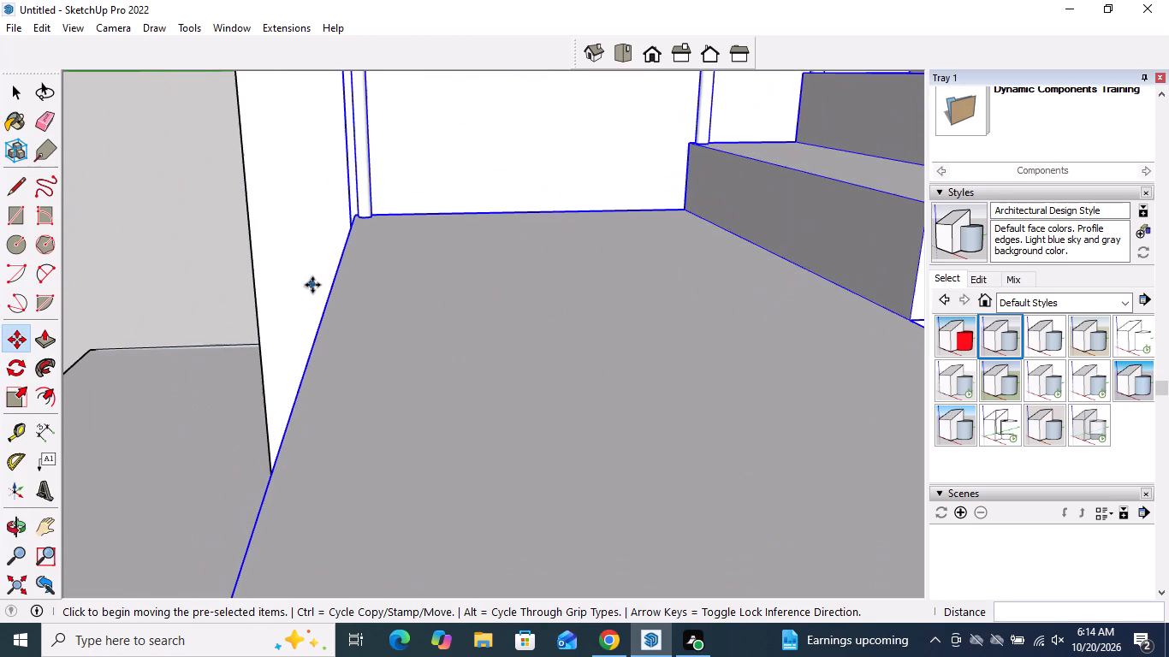
scroll(323, 160, up, 5)
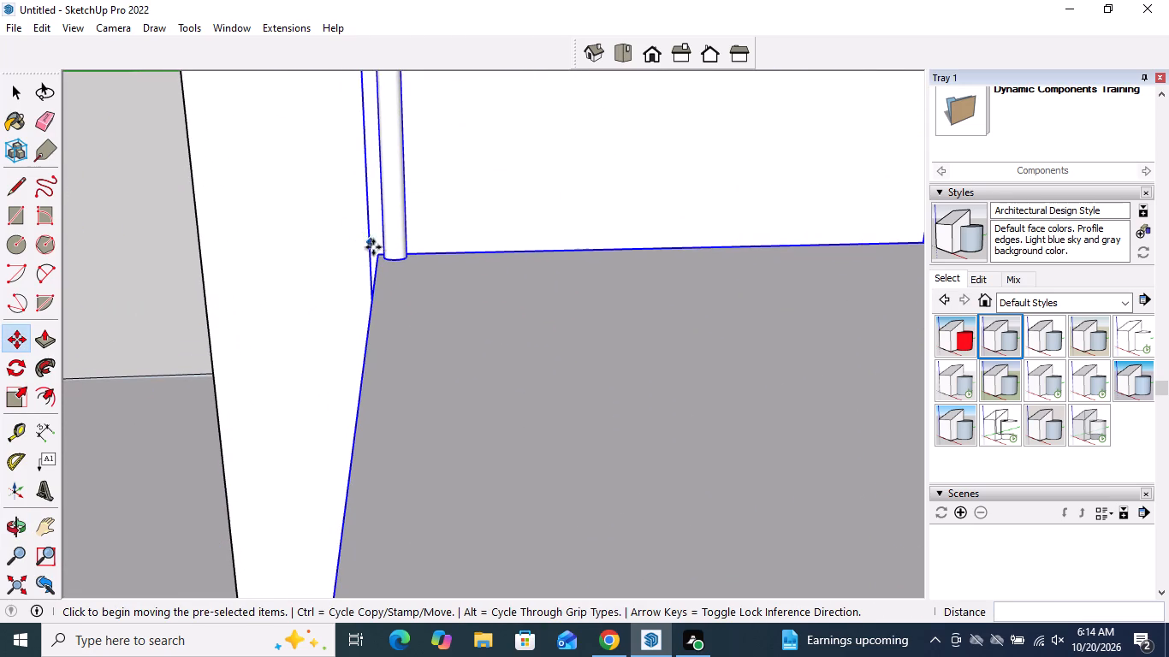
click(378, 253)
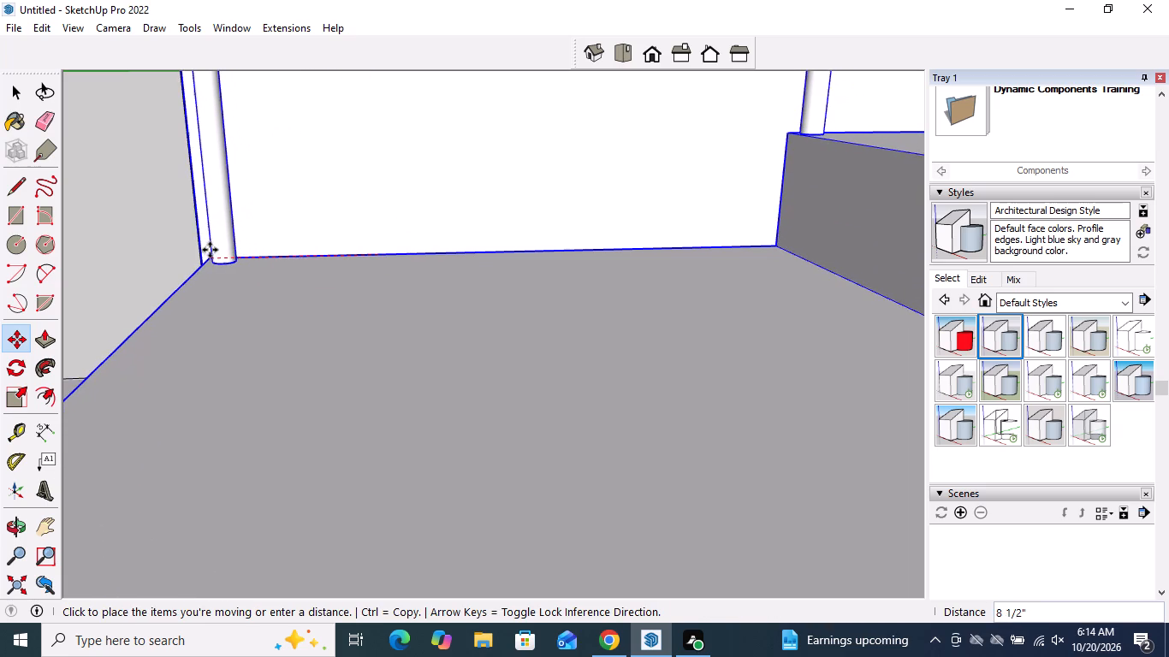
click(210, 250)
middle_drag(286, 264, 437, 283)
scroll(252, 331, down, 6)
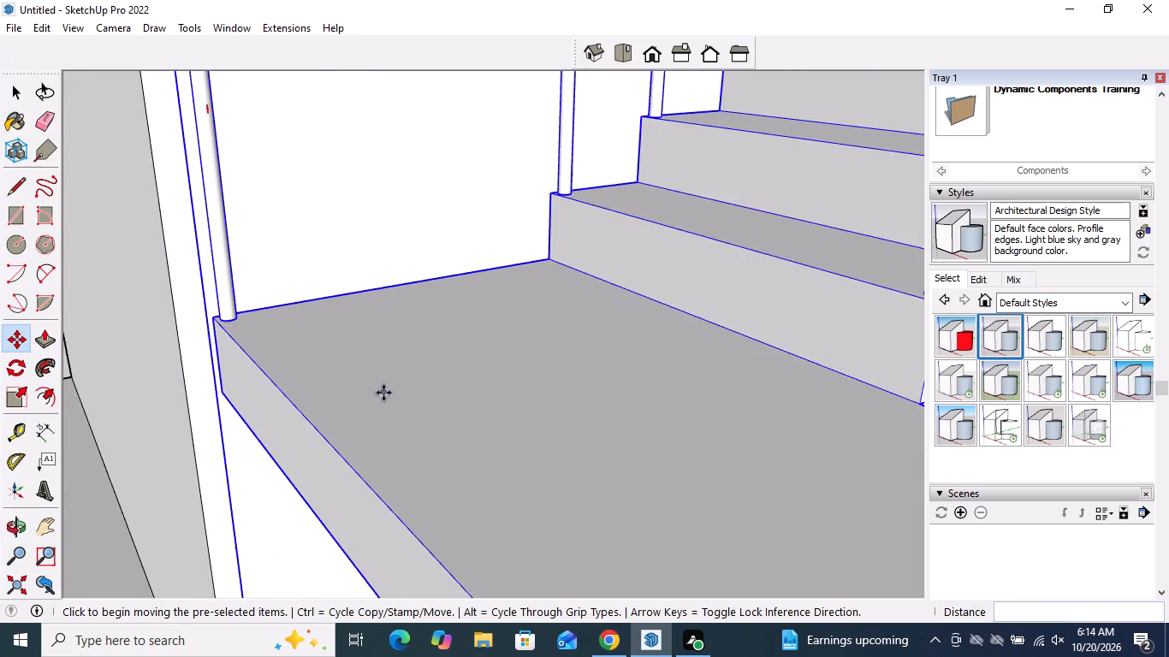
Examine how the staircase, its landing and the slab opening sit against the block's corner from above and below.
scroll(383, 393, down, 4)
key(space)
key(space)
scroll(436, 310, down, 17)
click(590, 513)
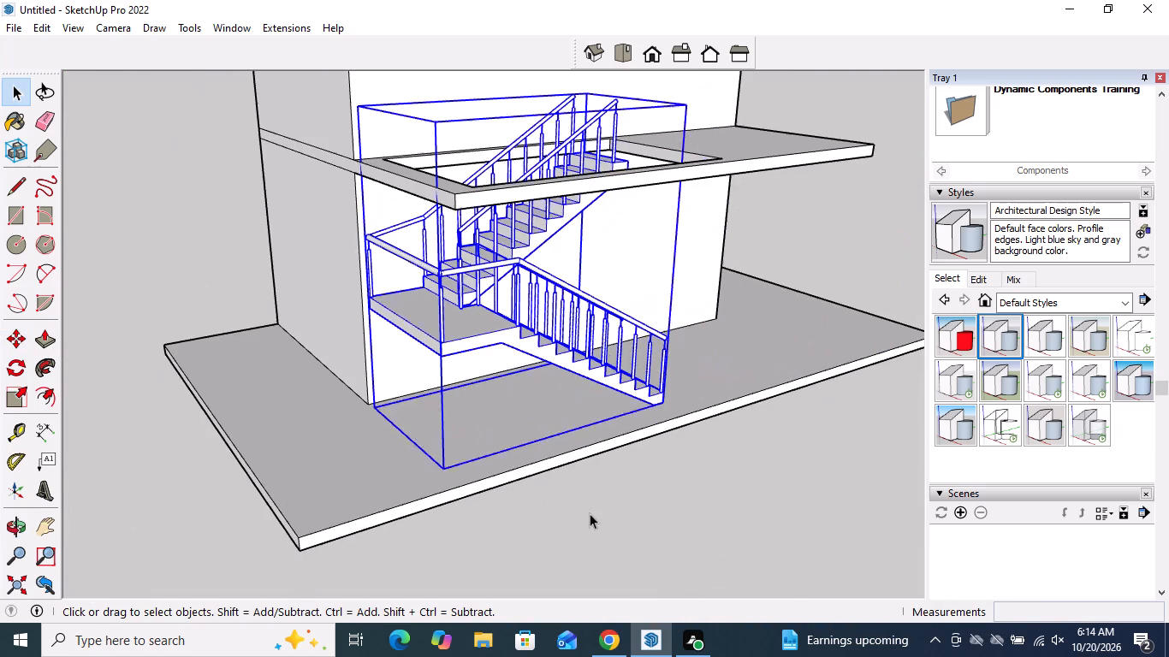
scroll(520, 468, down, 6)
middle_drag(571, 310, 133, 322)
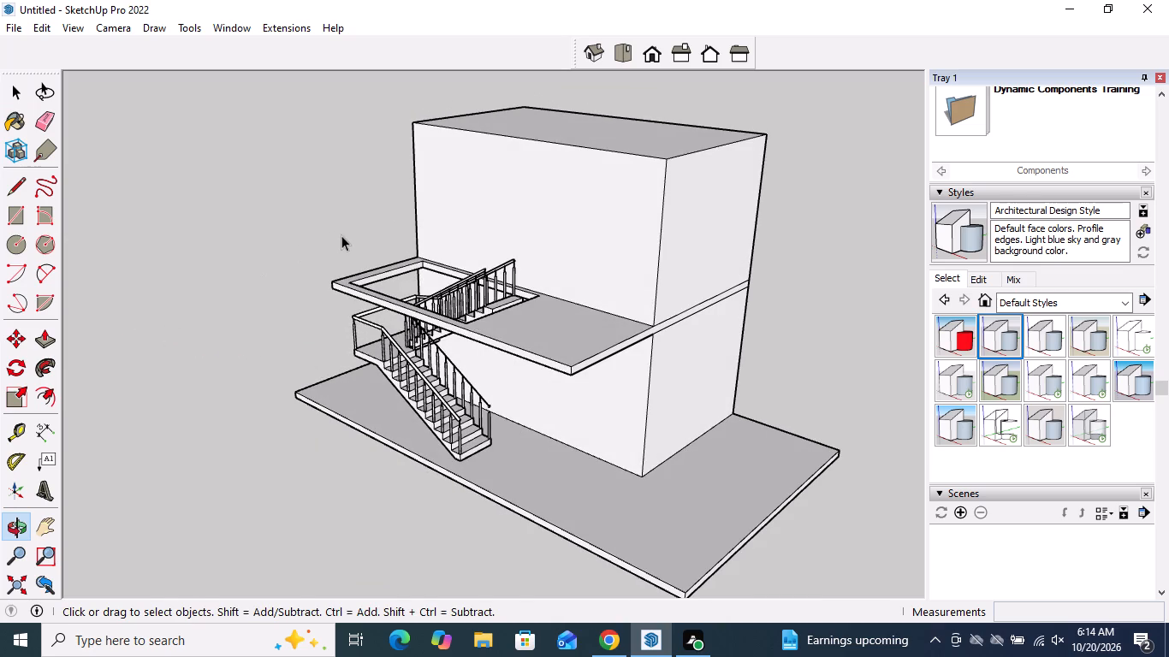
scroll(381, 233, up, 4)
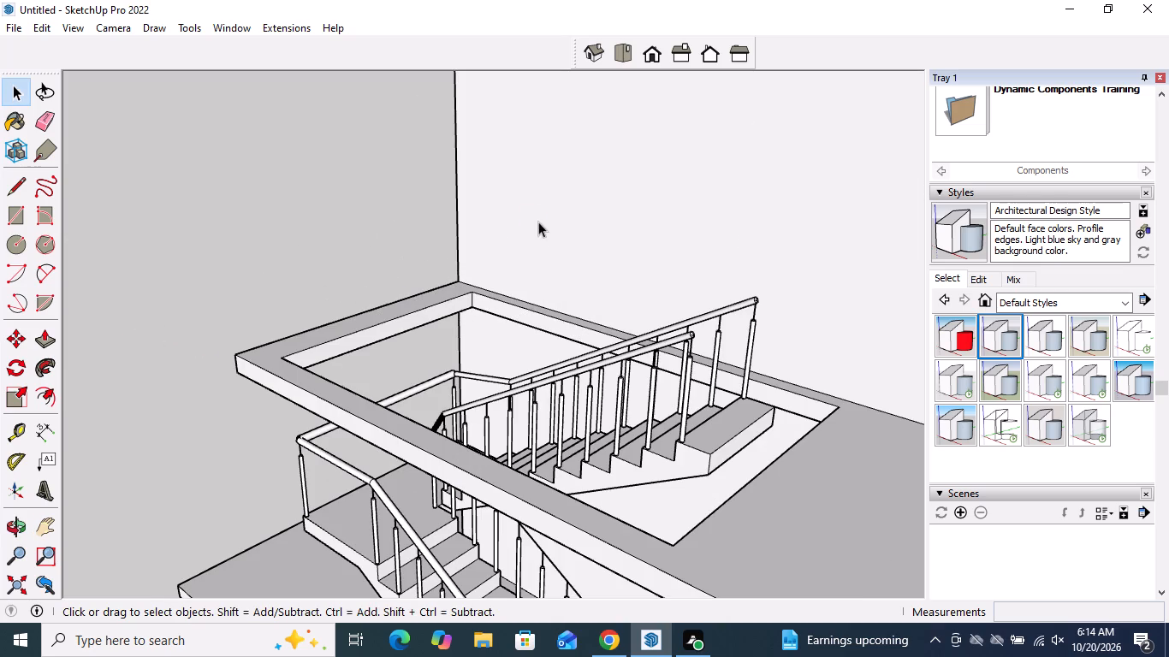
middle_drag(538, 222, 380, 463)
scroll(394, 361, down, 5)
middle_drag(371, 421, 417, 264)
scroll(347, 359, up, 5)
middle_drag(401, 352, 602, 311)
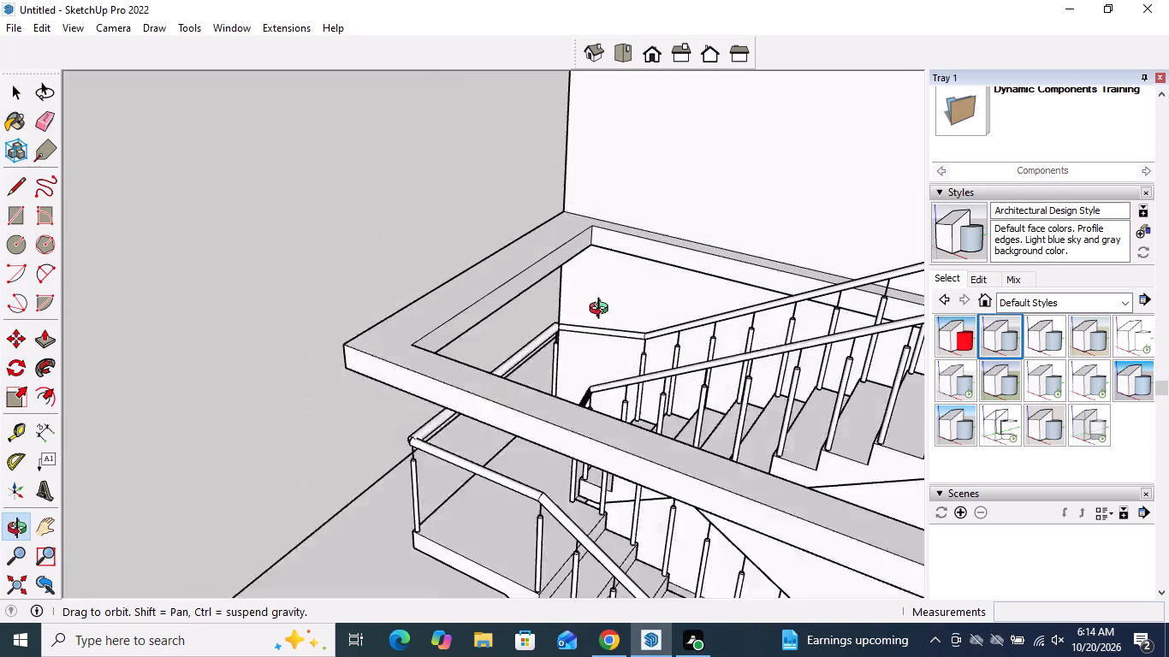
middle_drag(602, 311, 613, 308)
scroll(590, 313, up, 2)
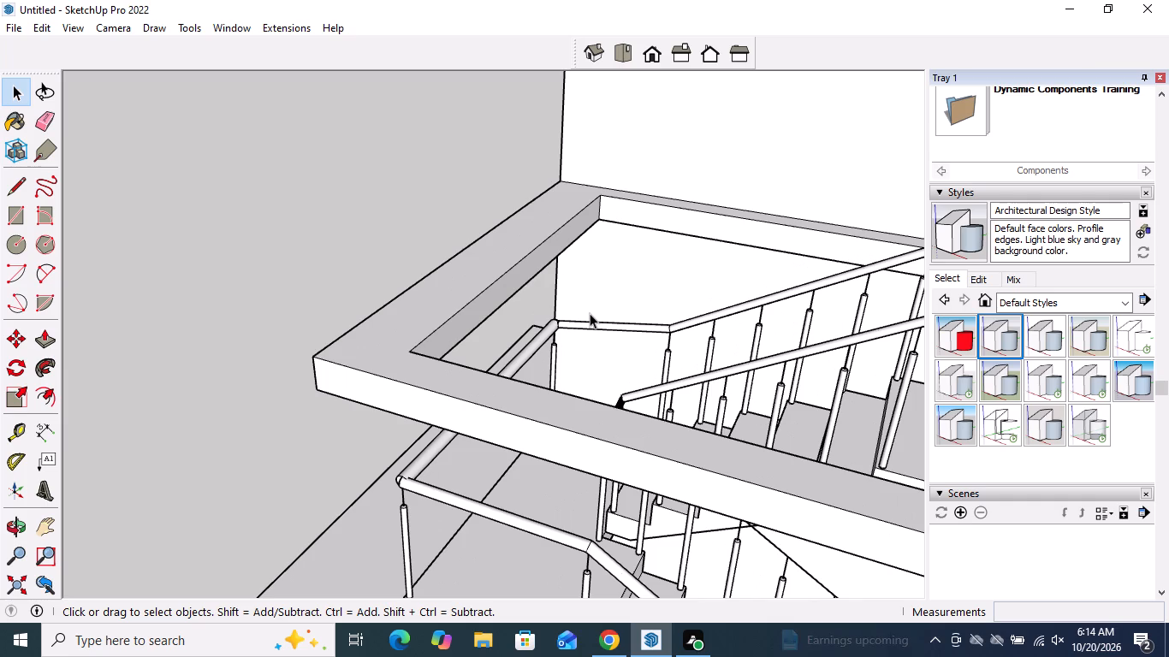
middle_drag(590, 313, 960, 220)
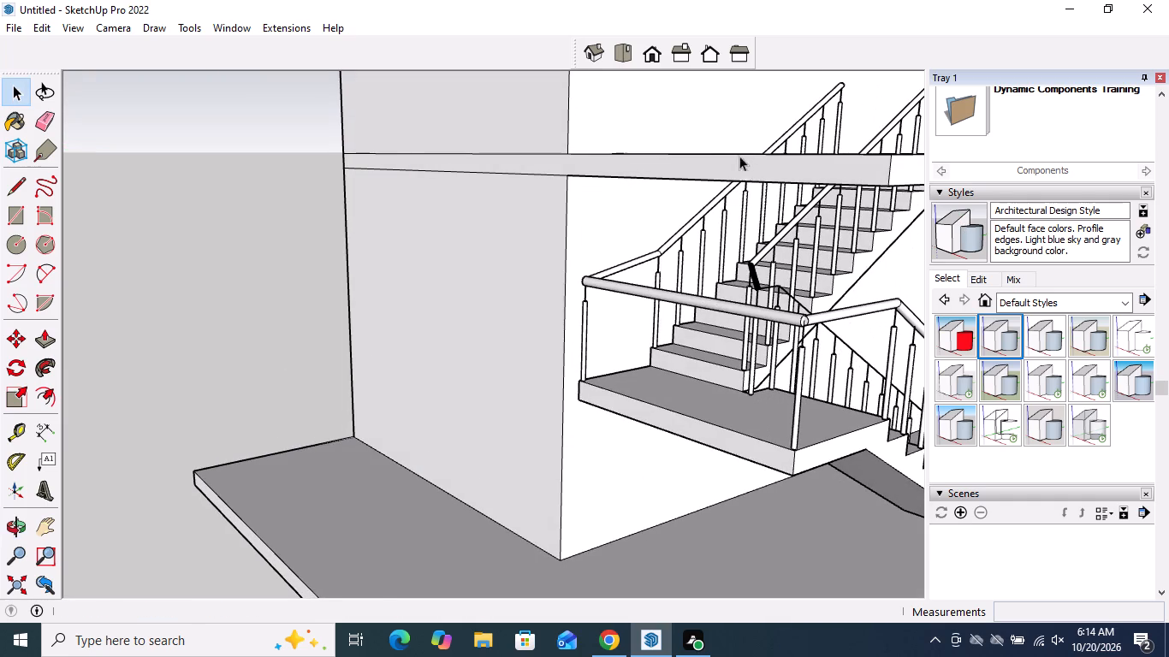
scroll(733, 153, down, 1)
middle_drag(692, 295, 688, 268)
scroll(688, 268, down, 3)
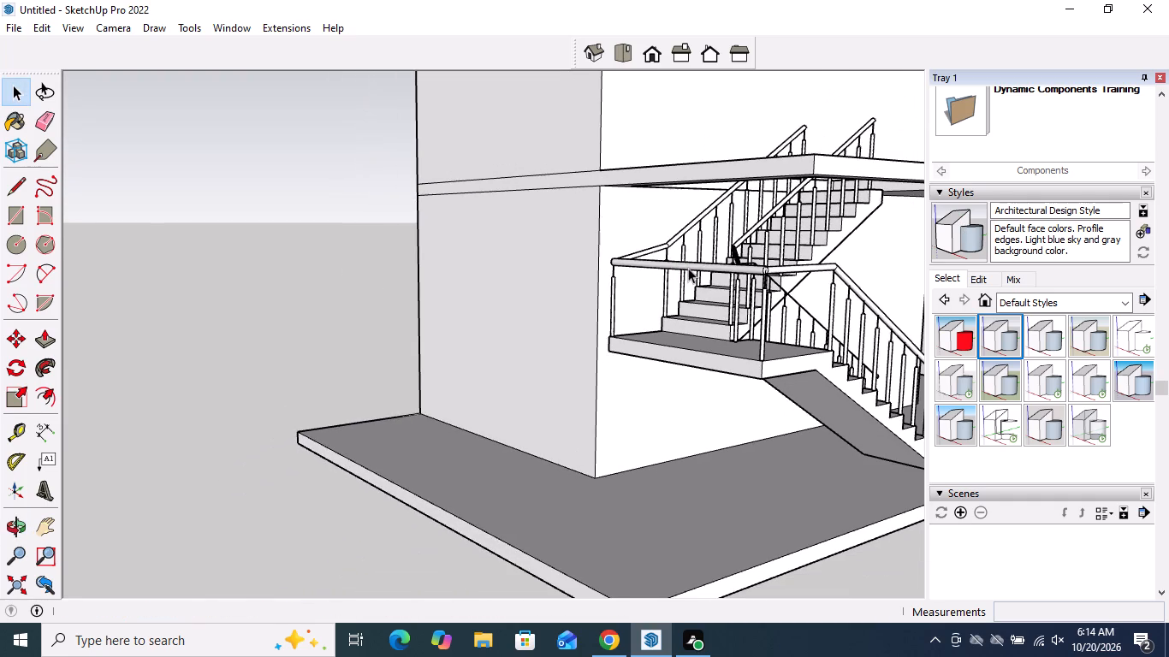
middle_drag(688, 268, 573, 252)
scroll(555, 194, up, 3)
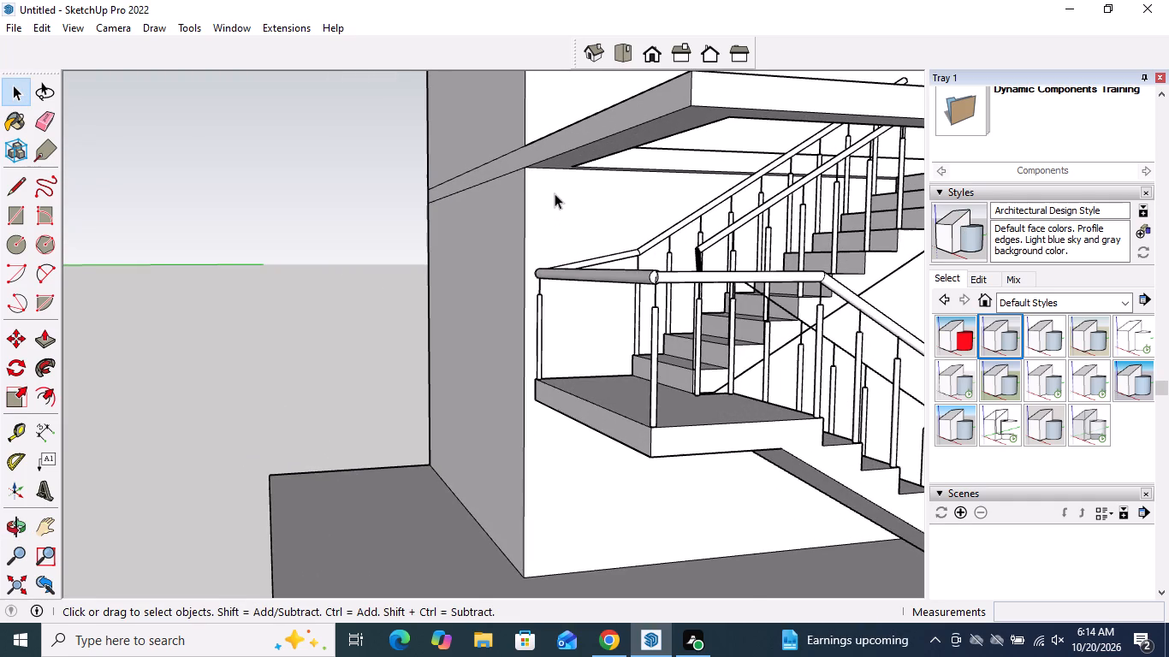
scroll(538, 205, up, 3)
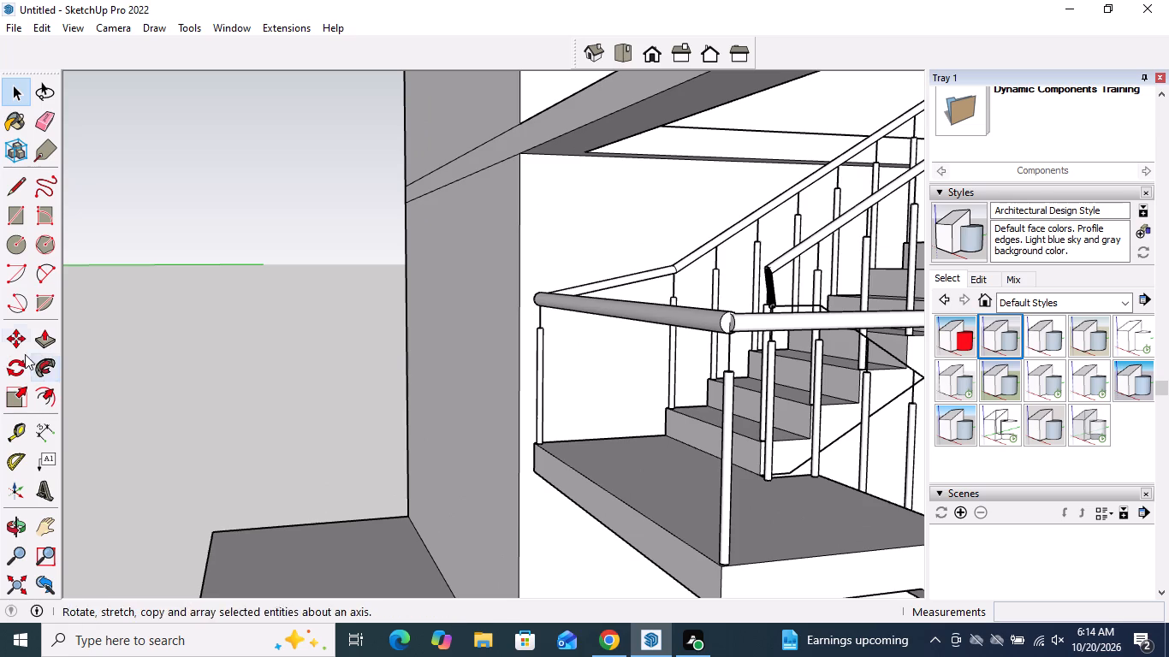
Move the staircase about 3 3/4" by its landing's lower corner, along the wall away from the block's corner edge.
click(15, 345)
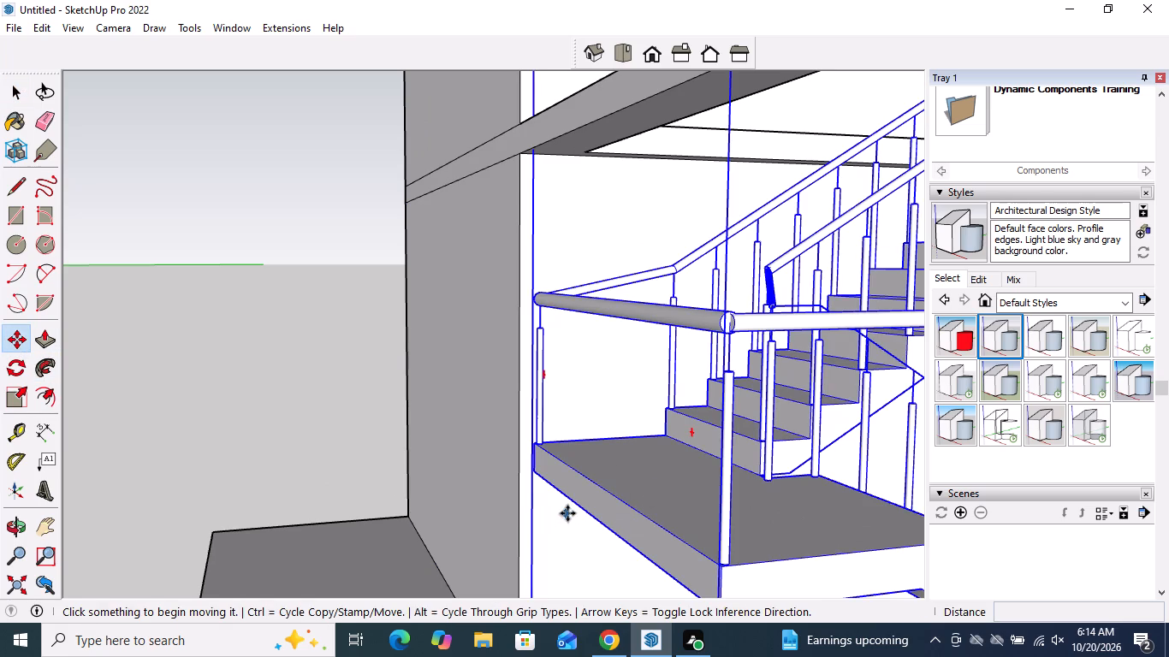
drag(567, 513, 566, 571)
key(space)
scroll(588, 438, down, 4)
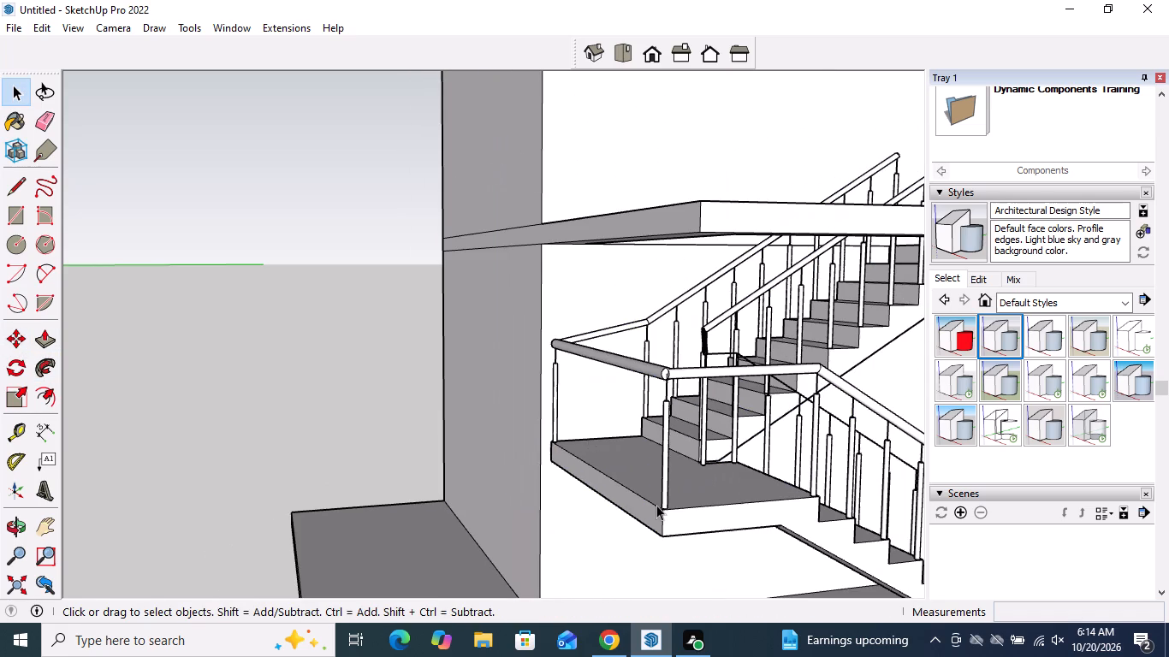
click(656, 505)
click(24, 345)
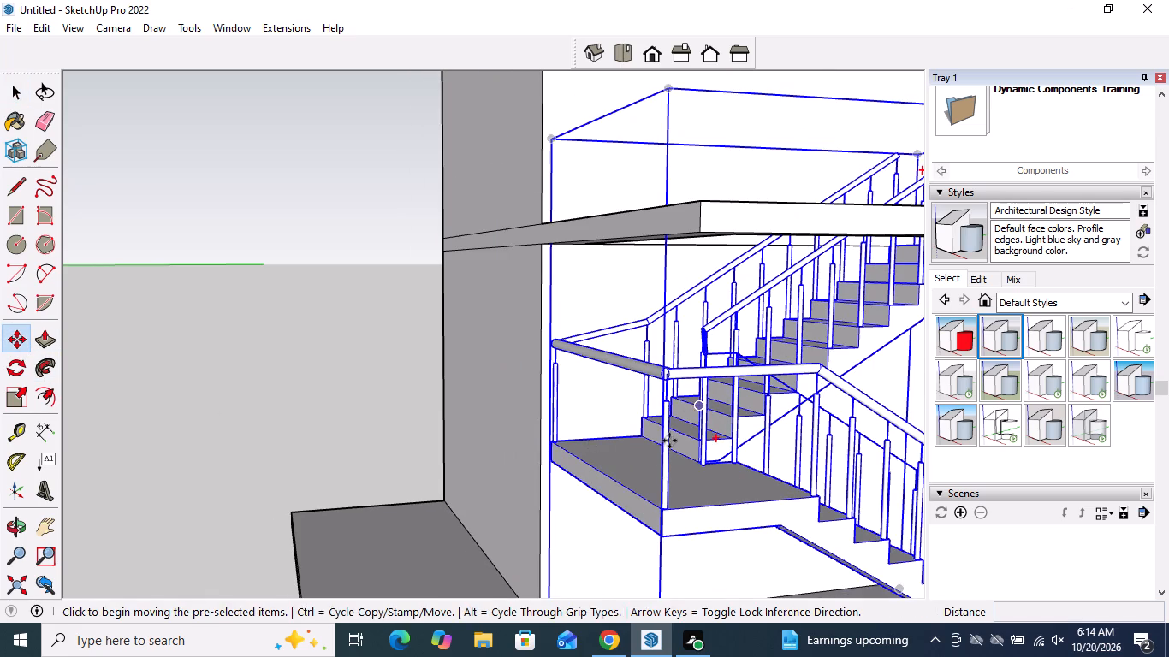
scroll(664, 447, up, 3)
scroll(510, 471, up, 13)
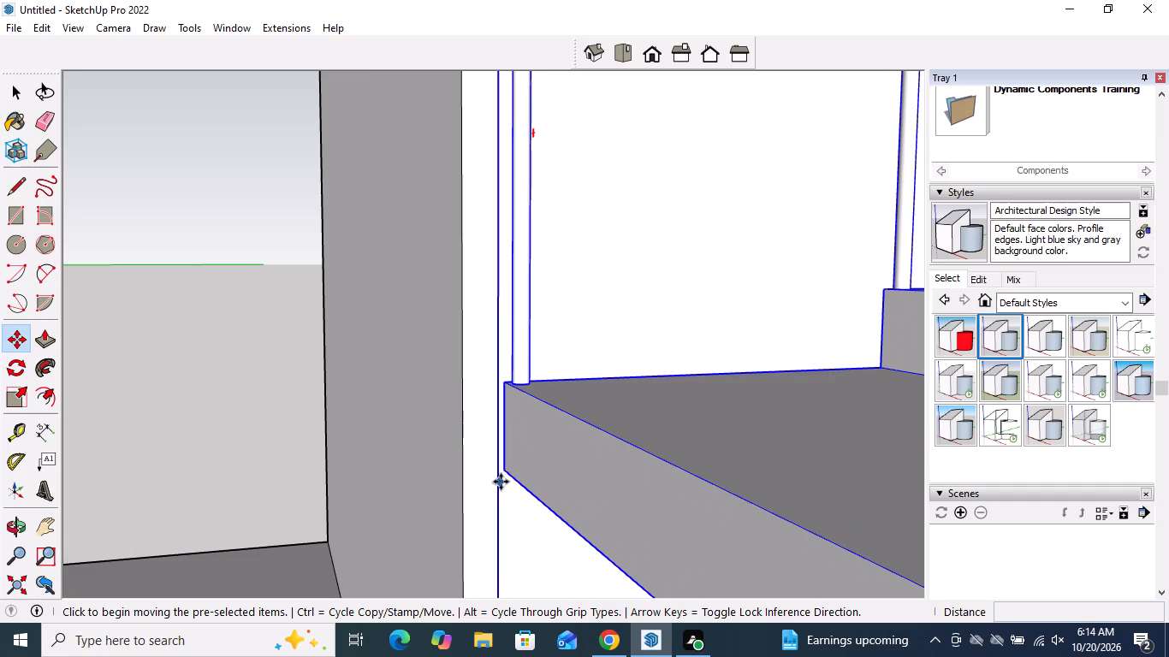
click(501, 473)
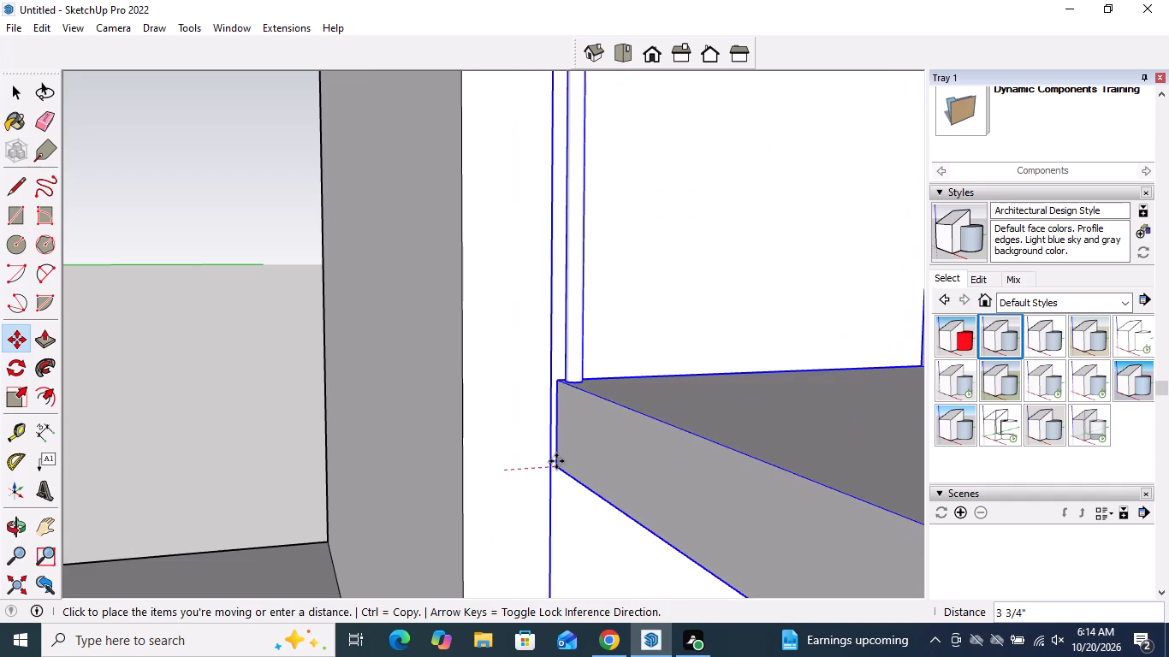
click(556, 461)
key(space)
scroll(588, 297, down, 9)
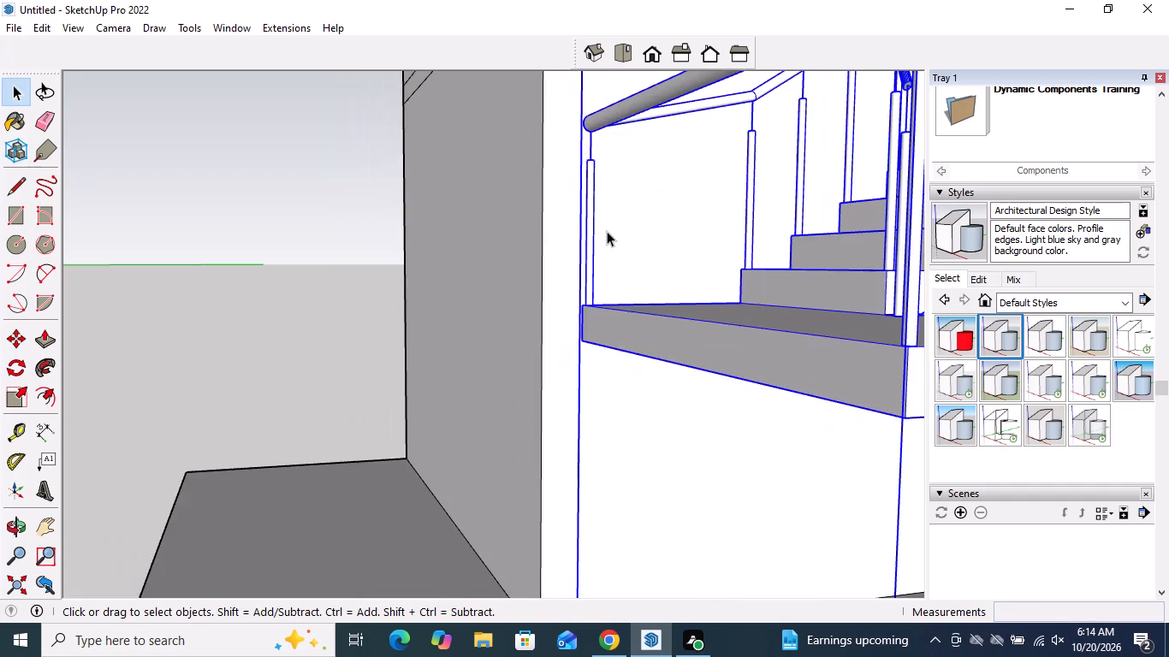
scroll(612, 228, down, 10)
middle_drag(612, 228, 500, 156)
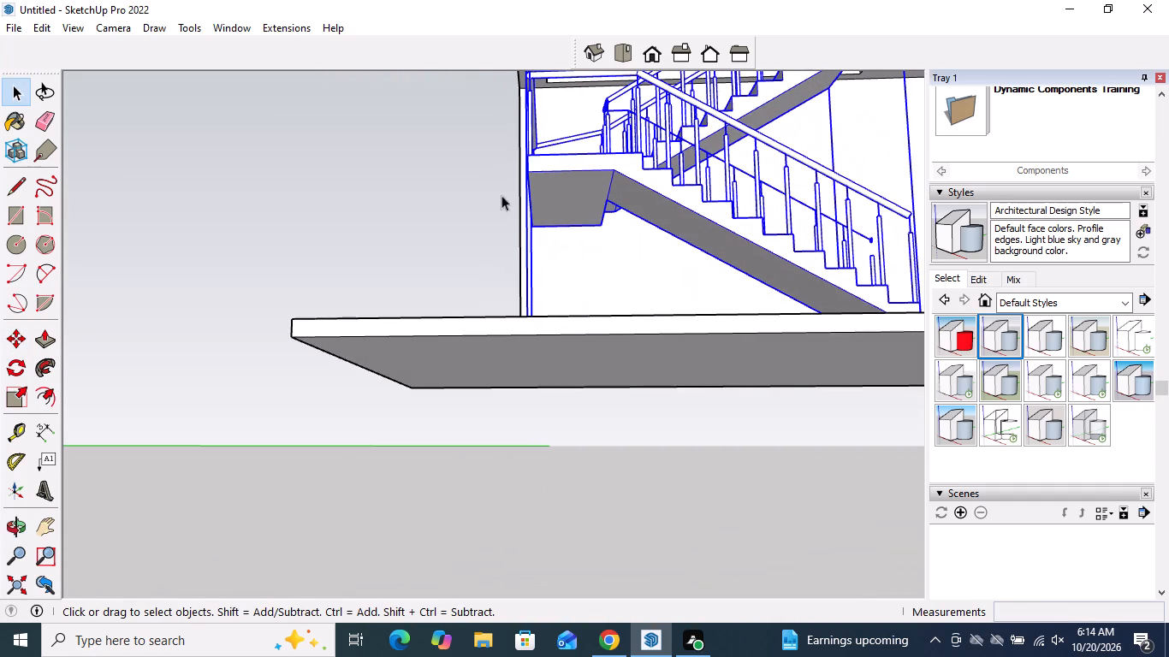
click(548, 465)
Draw a 10' vertical line on the lower wall just inside the block's corner, from the floor to the upper slab's underside.
middle_drag(509, 136, 514, 203)
scroll(528, 133, up, 3)
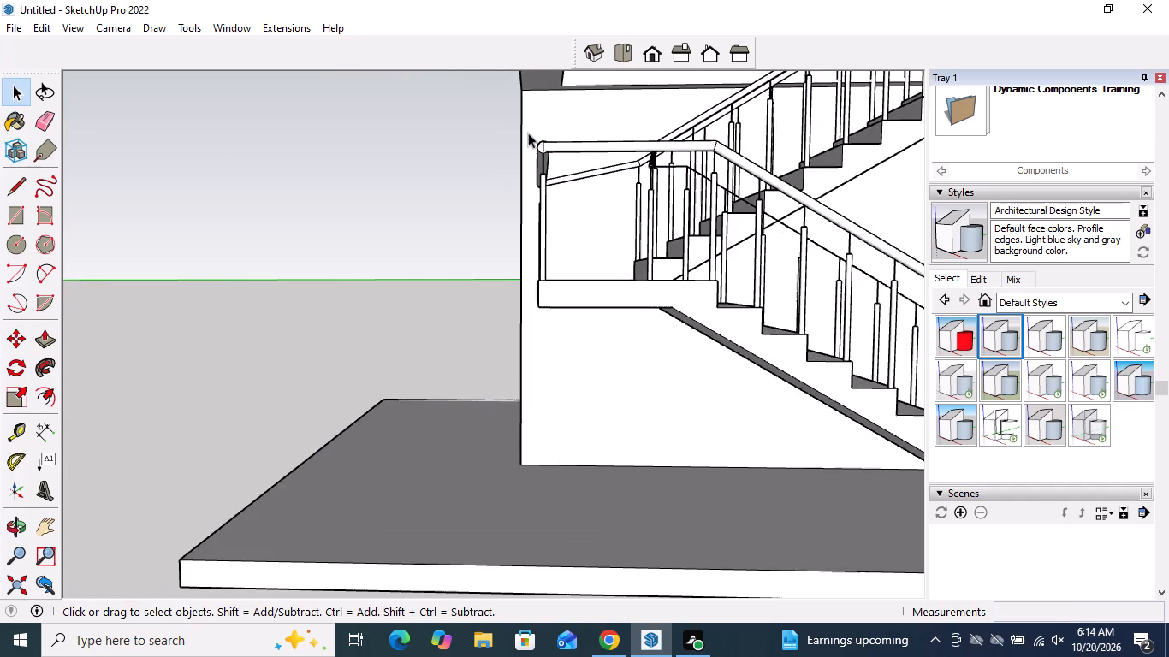
scroll(528, 133, up, 4)
middle_drag(528, 181, 603, 195)
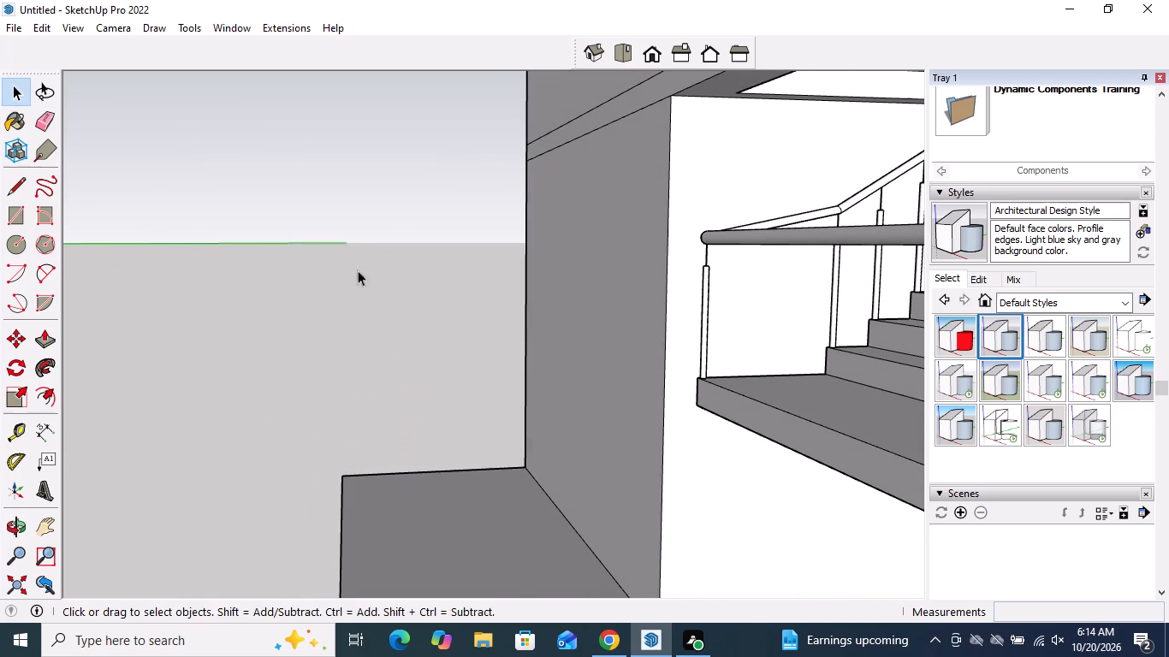
click(11, 197)
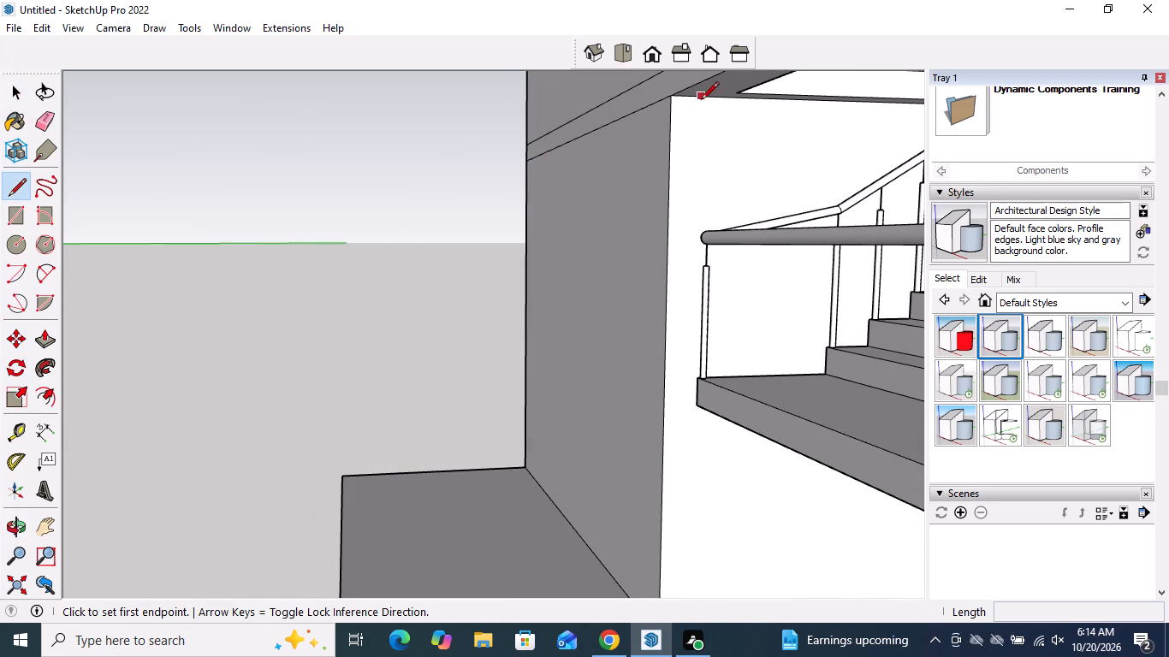
scroll(681, 391, down, 4)
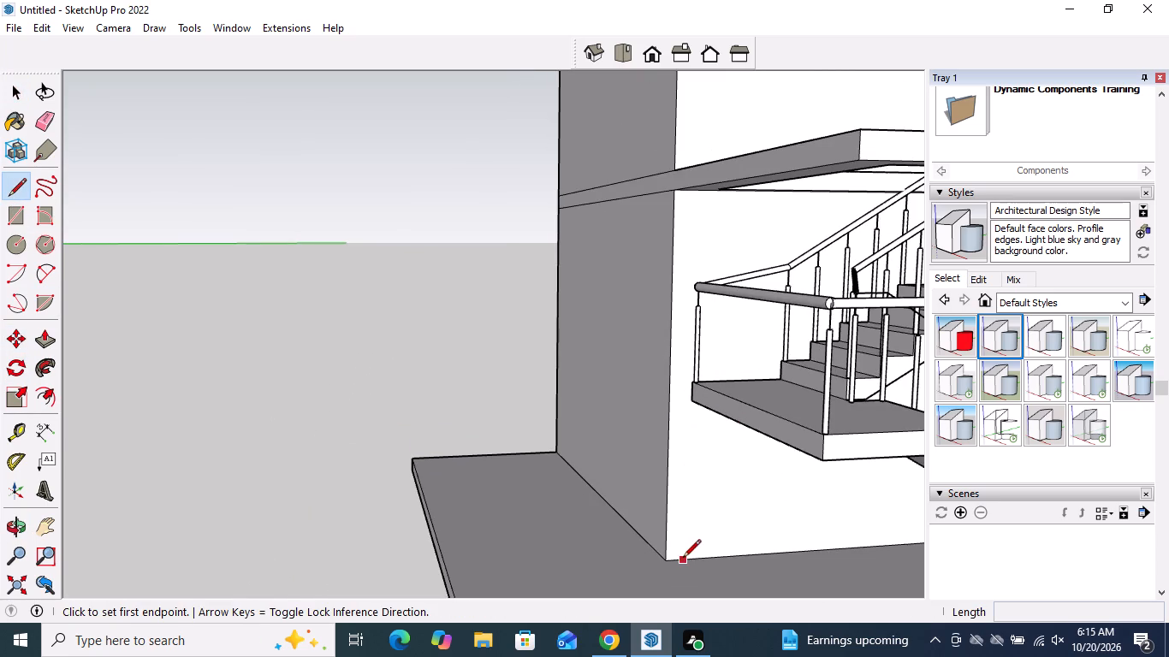
click(683, 557)
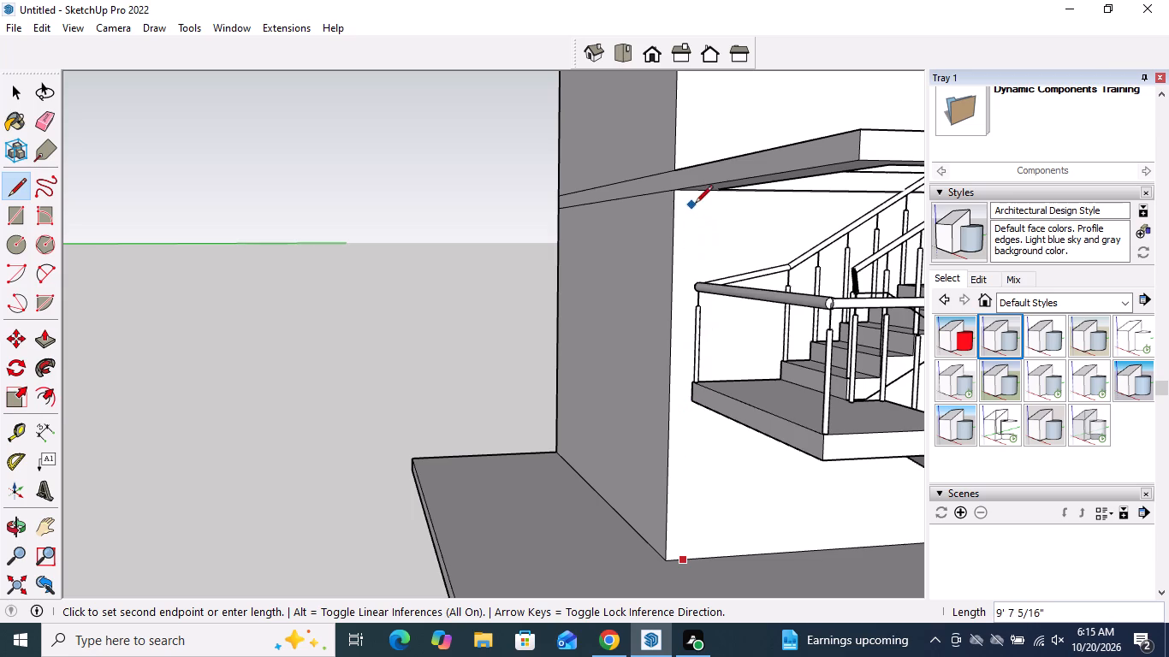
scroll(693, 196, up, 9)
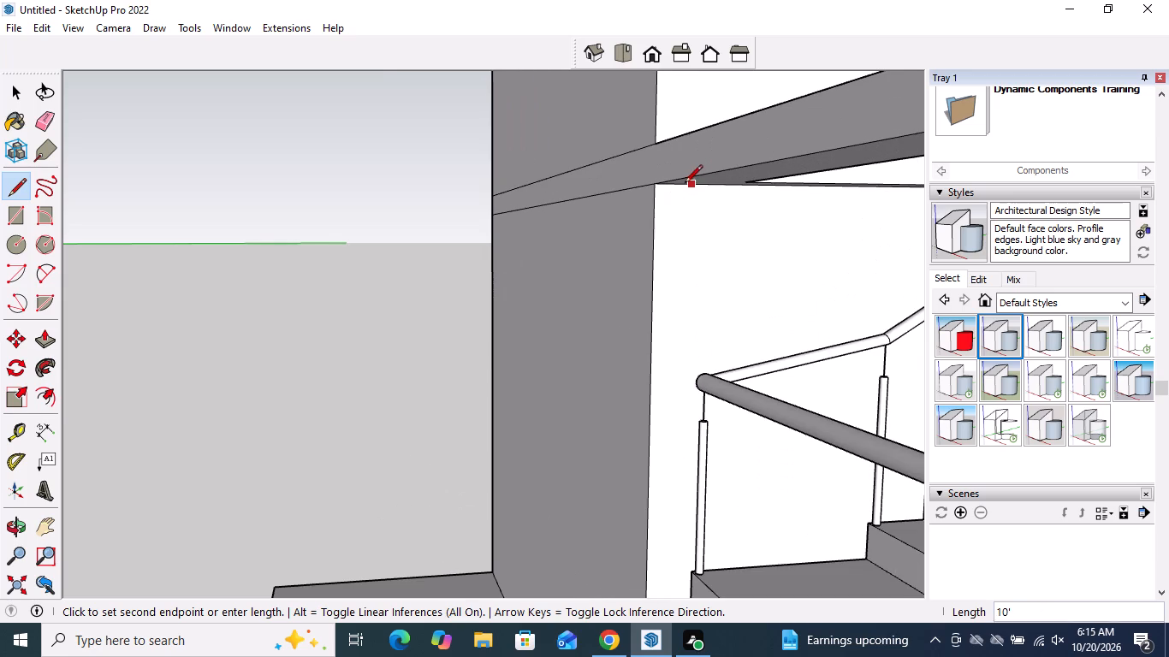
scroll(685, 184, up, 8)
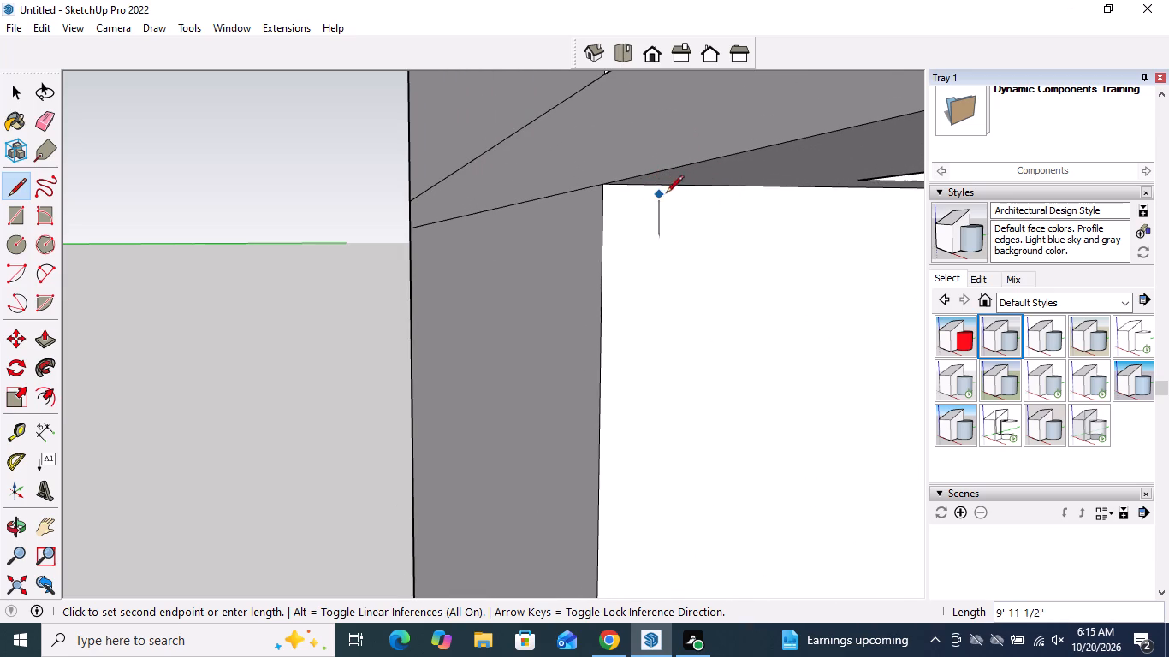
scroll(694, 177, down, 5)
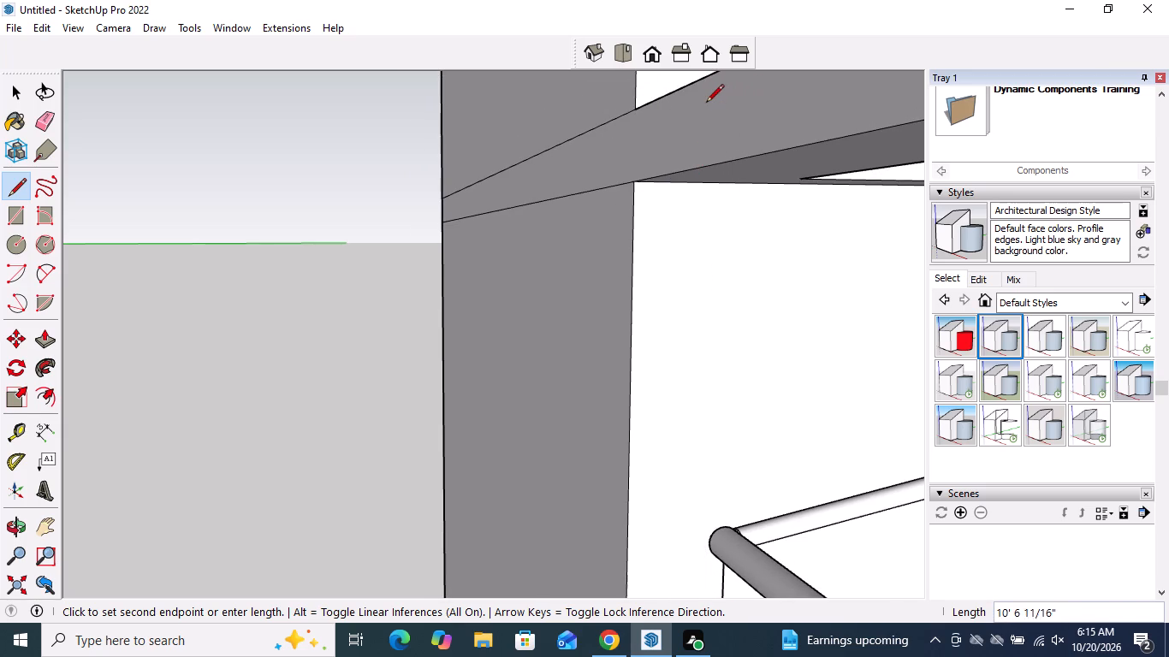
click(697, 183)
scroll(693, 230, down, 14)
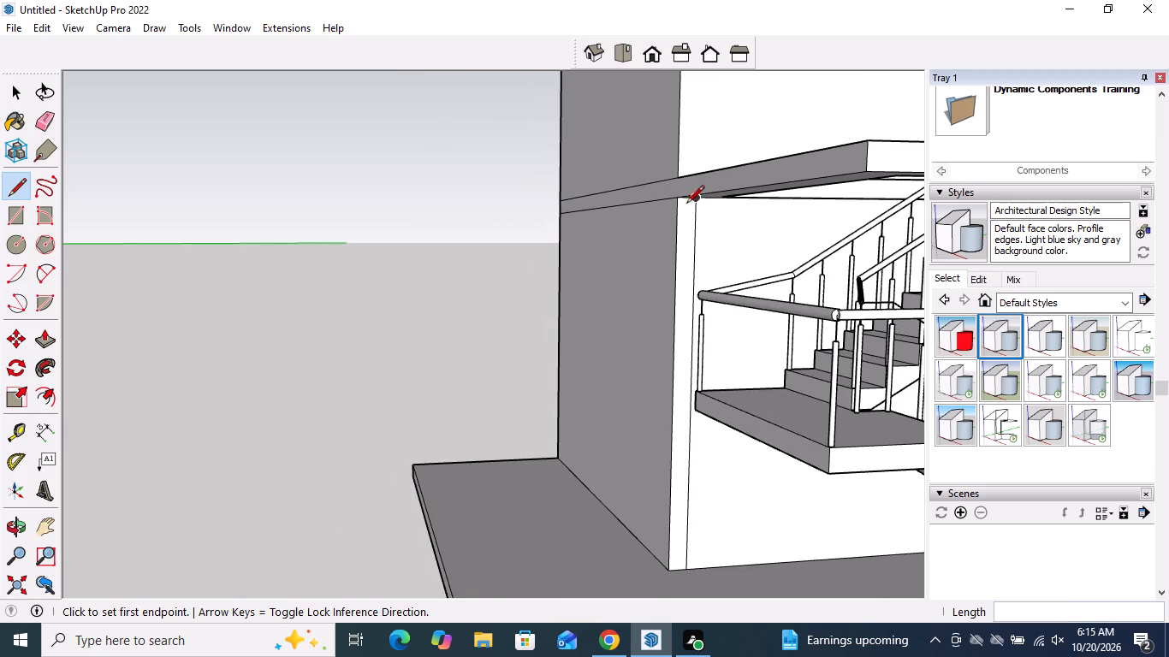
key(space)
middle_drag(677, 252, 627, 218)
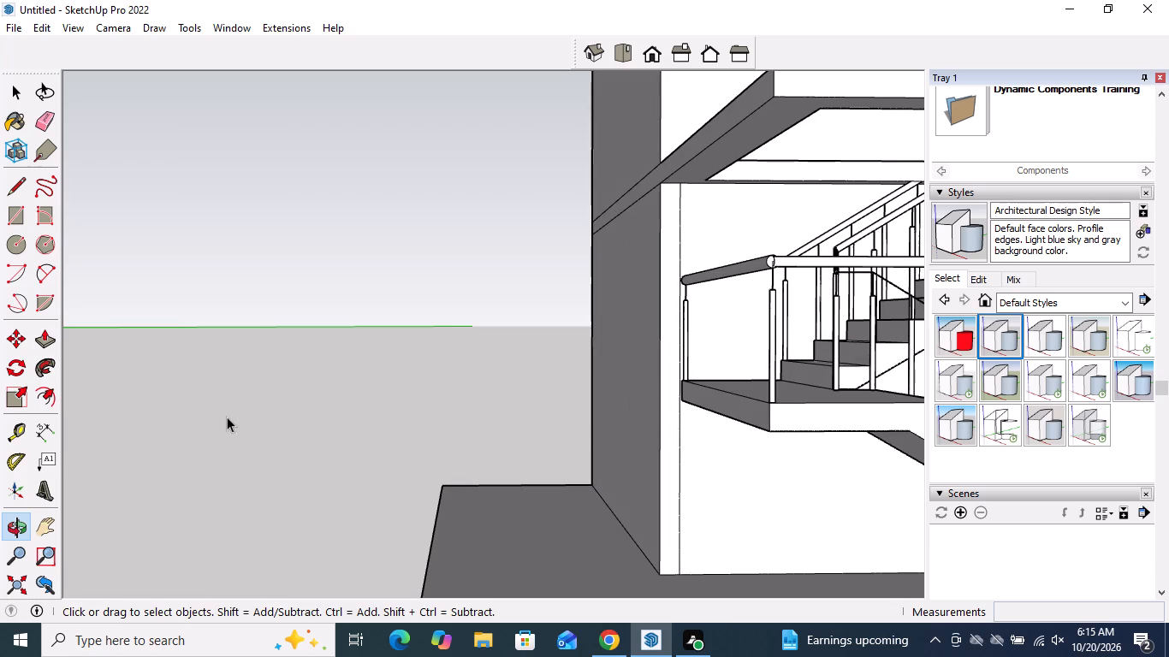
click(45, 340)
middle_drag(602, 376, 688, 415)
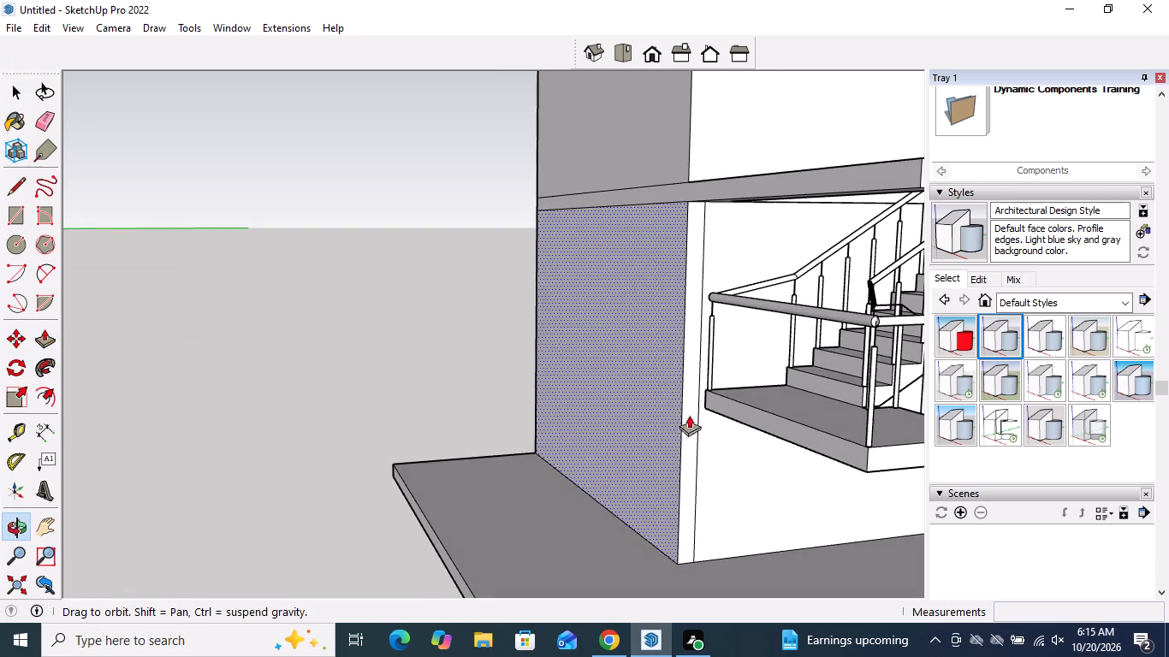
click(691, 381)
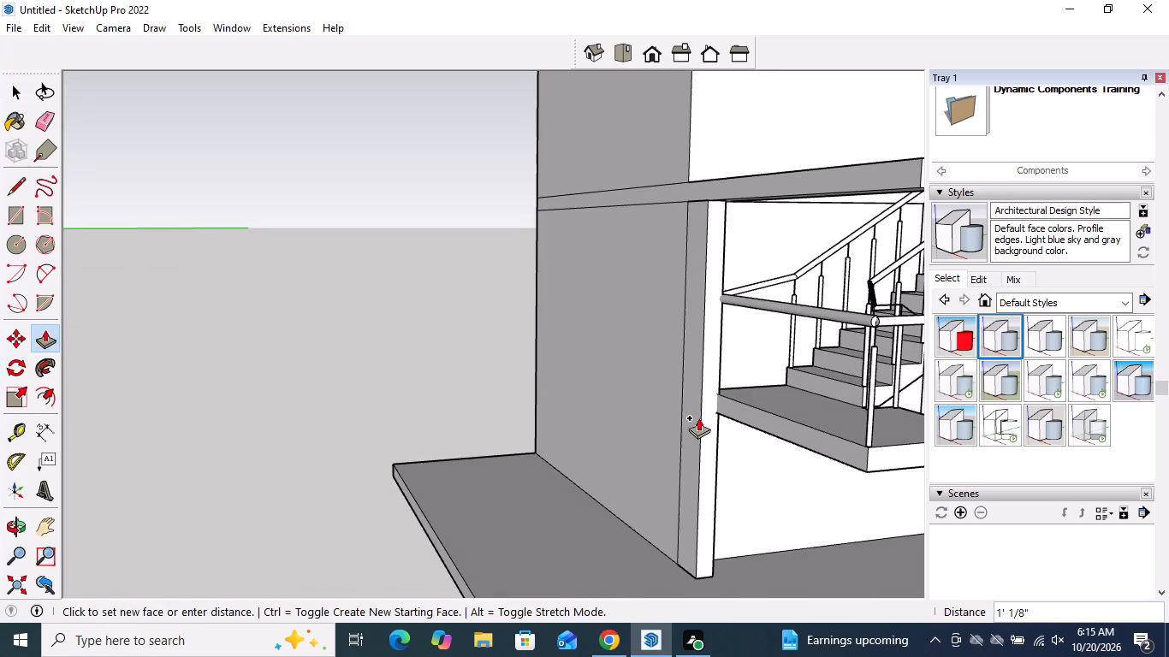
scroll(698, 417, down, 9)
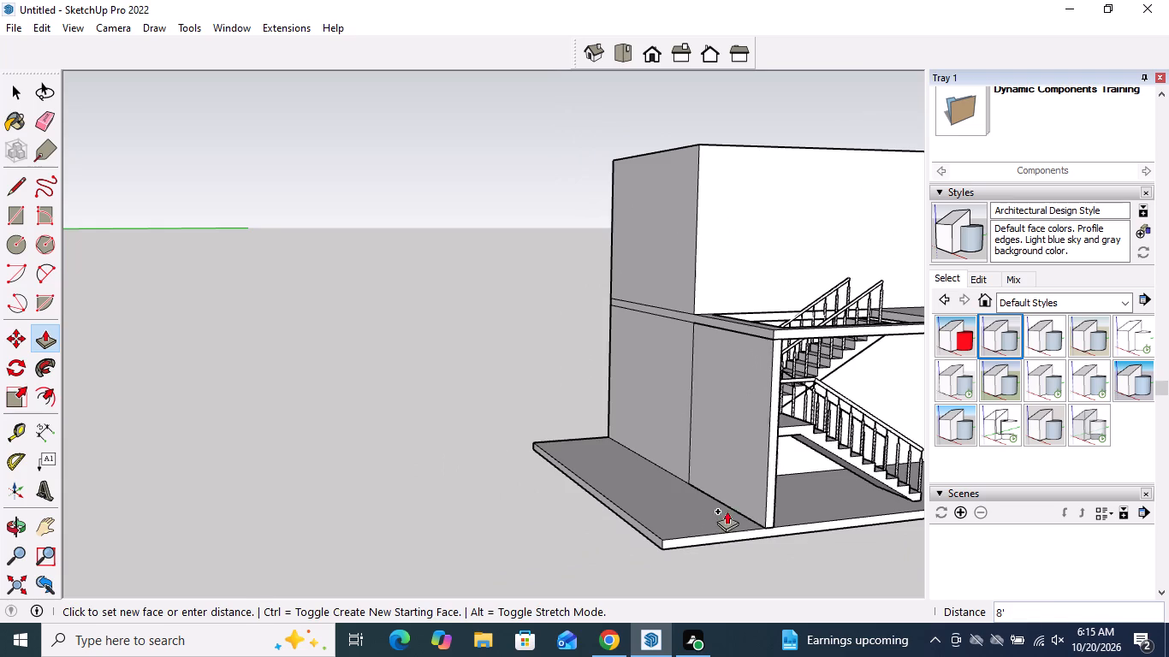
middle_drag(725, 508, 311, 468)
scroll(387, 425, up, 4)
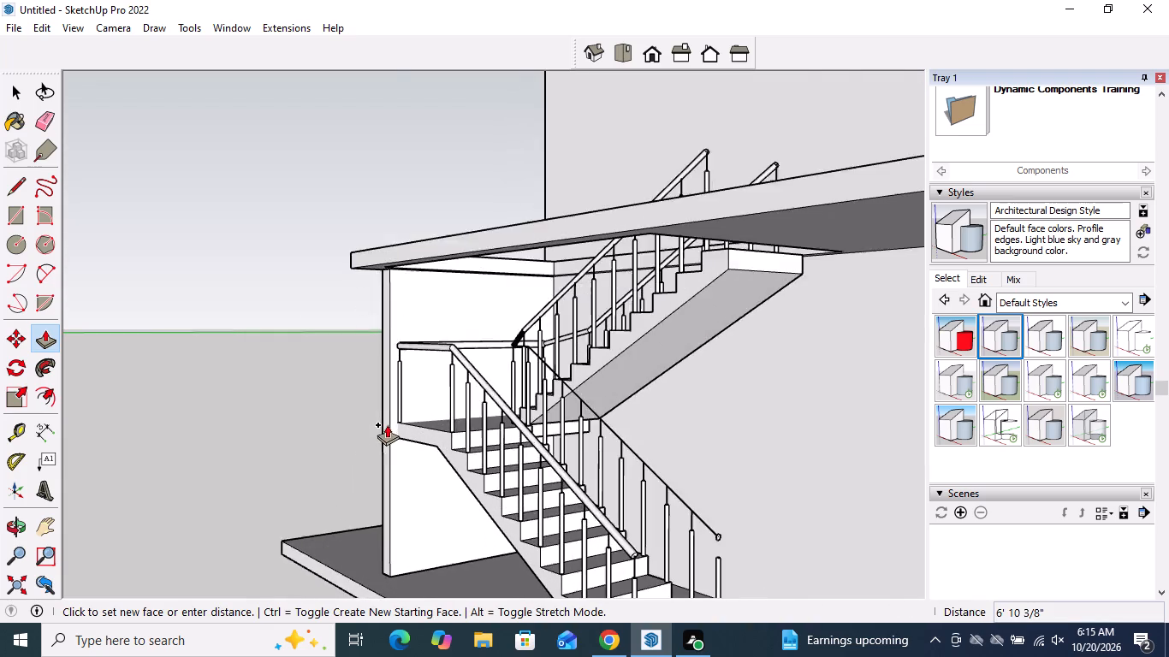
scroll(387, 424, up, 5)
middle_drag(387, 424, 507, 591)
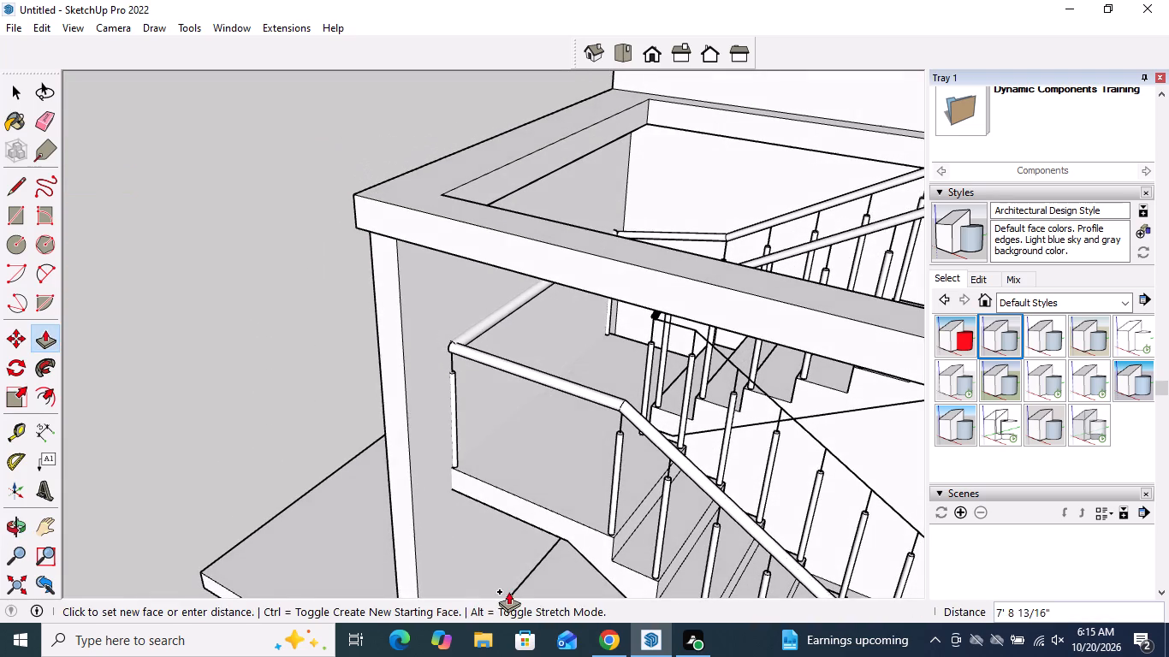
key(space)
Move the staircase about 2 7/16" by its landing's lower corner, along the wall away from the corner strip.
middle_drag(501, 472, 725, 502)
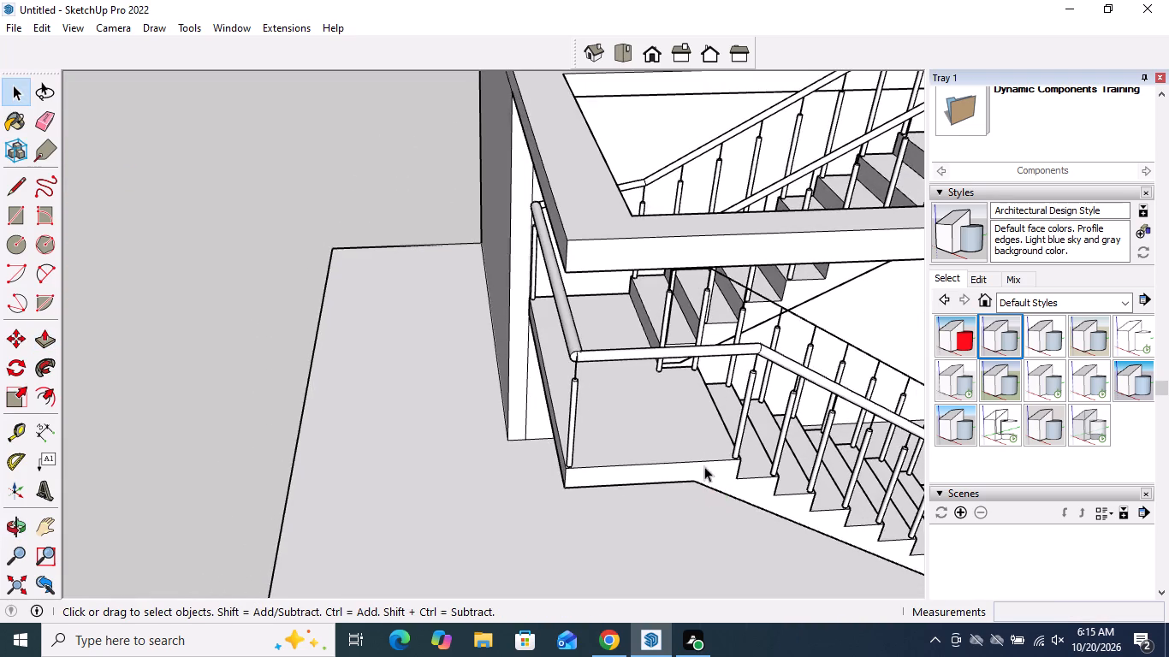
scroll(557, 346, up, 4)
scroll(505, 425, up, 4)
middle_drag(505, 424, 556, 310)
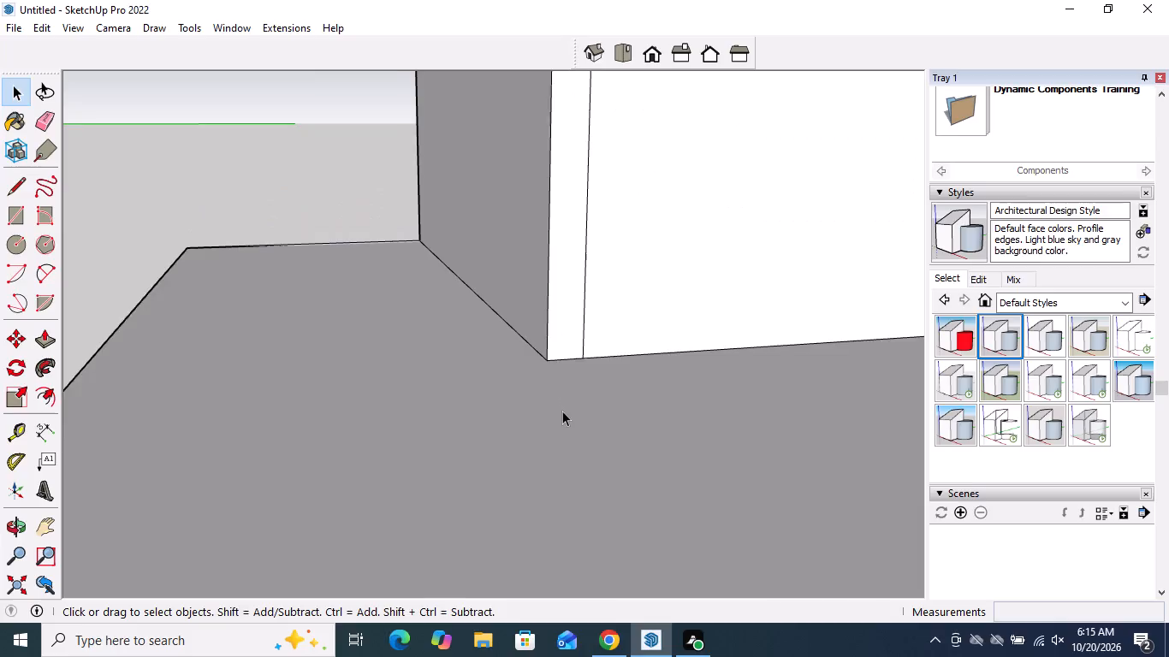
scroll(567, 439, down, 11)
middle_drag(595, 254, 573, 259)
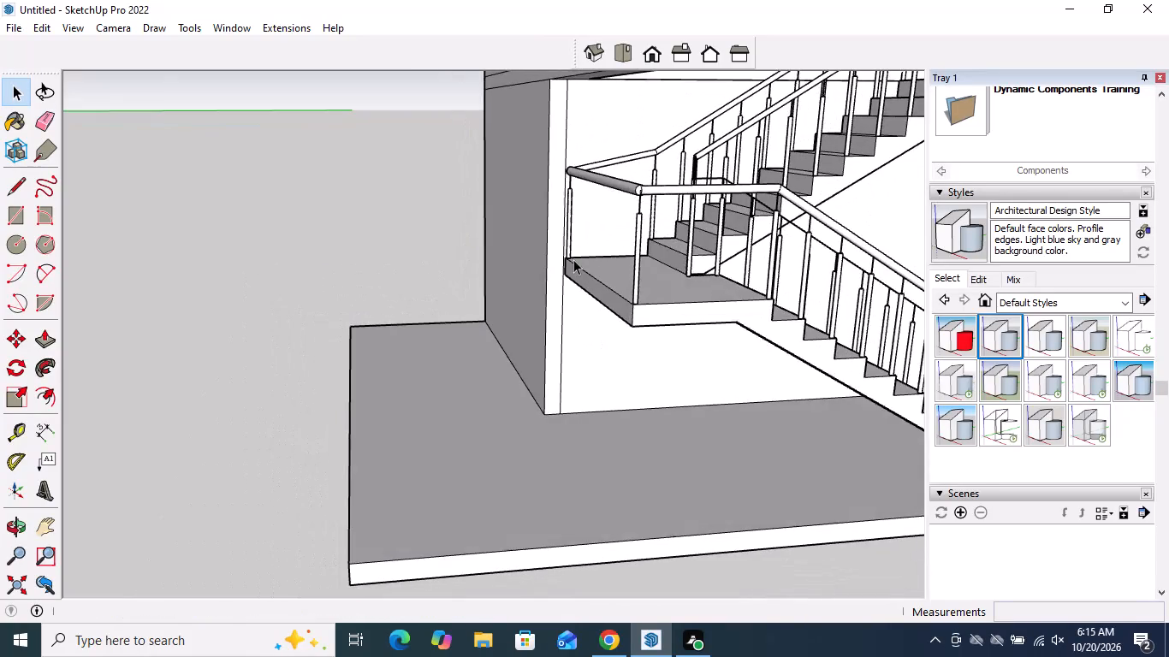
scroll(573, 259, up, 16)
click(637, 257)
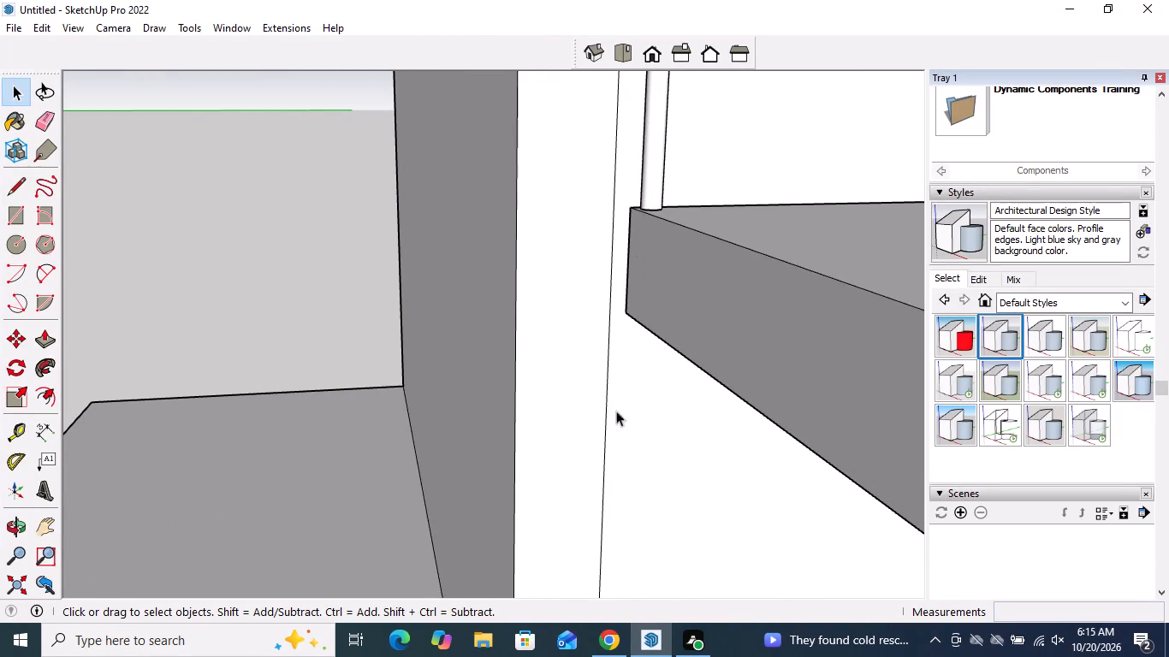
click(22, 341)
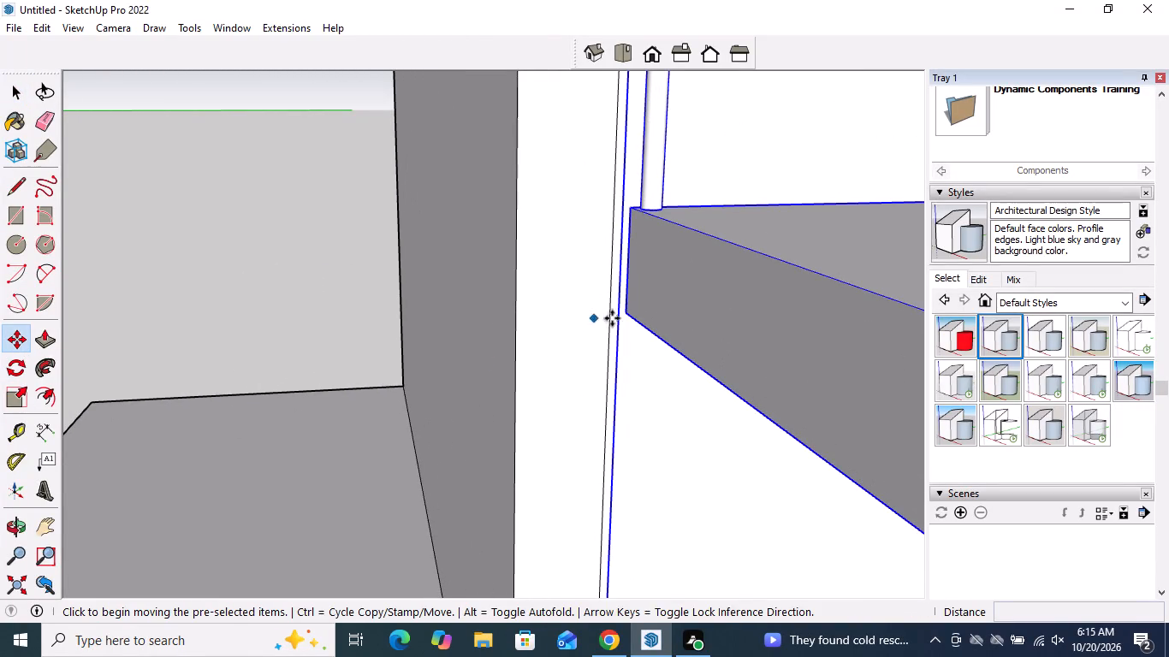
click(624, 316)
click(667, 309)
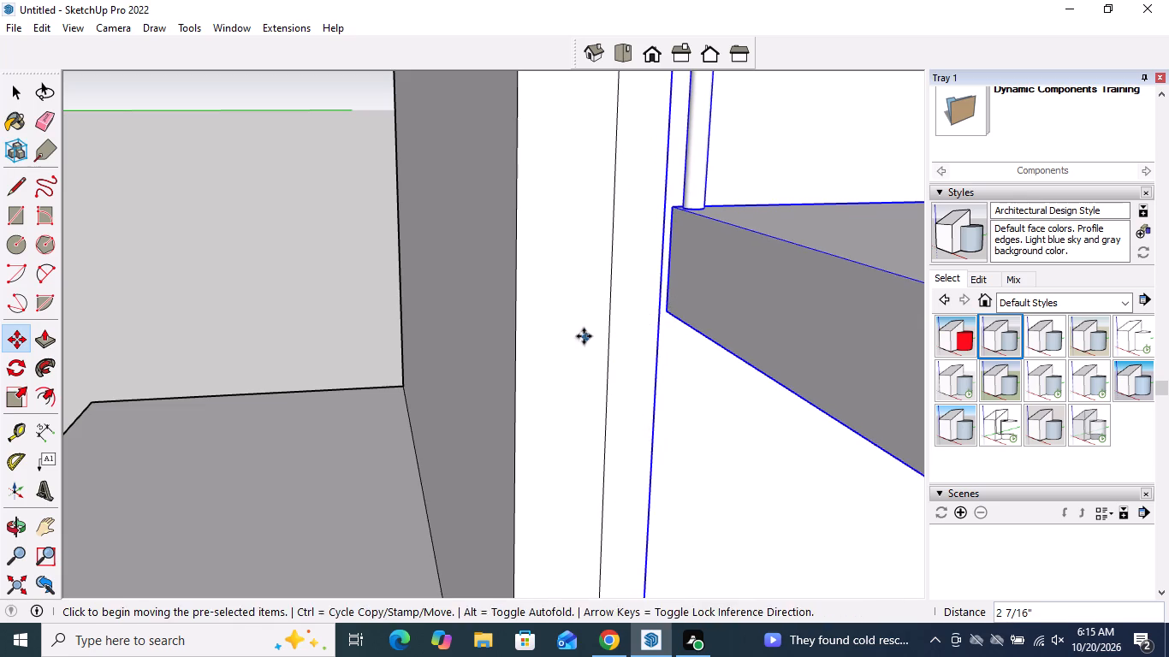
key(space)
scroll(584, 336, down, 20)
scroll(584, 336, down, 1)
click(341, 432)
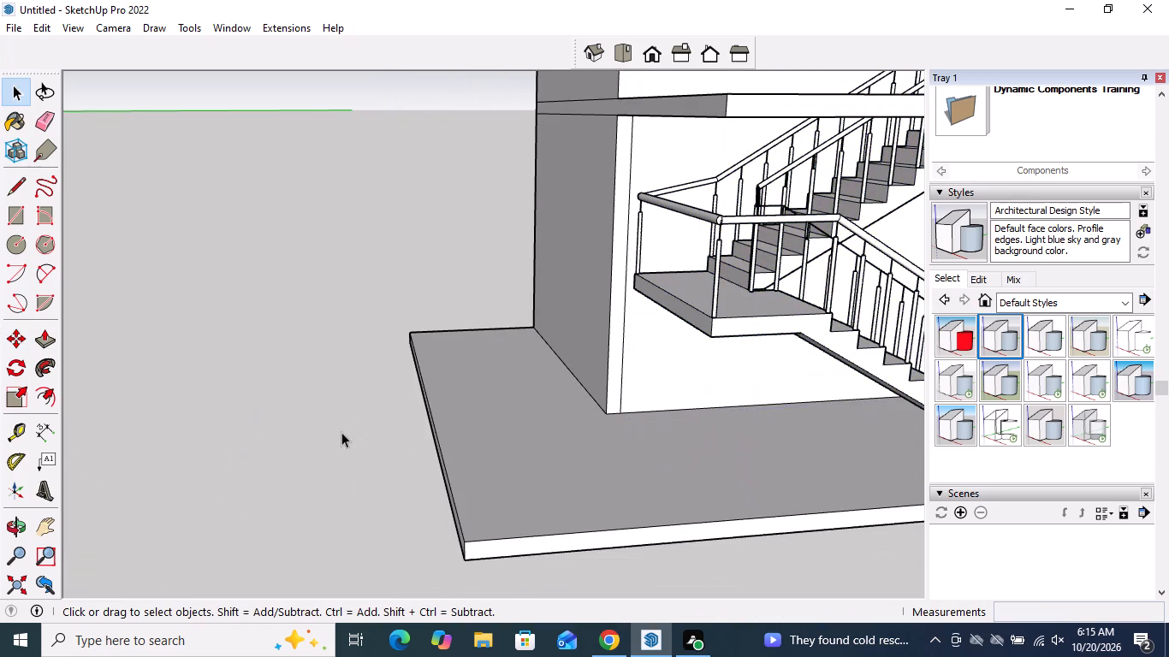
Push/Pull the narrow wall strip at the block's corner outward 8' to form a side wall beside the landing.
click(50, 333)
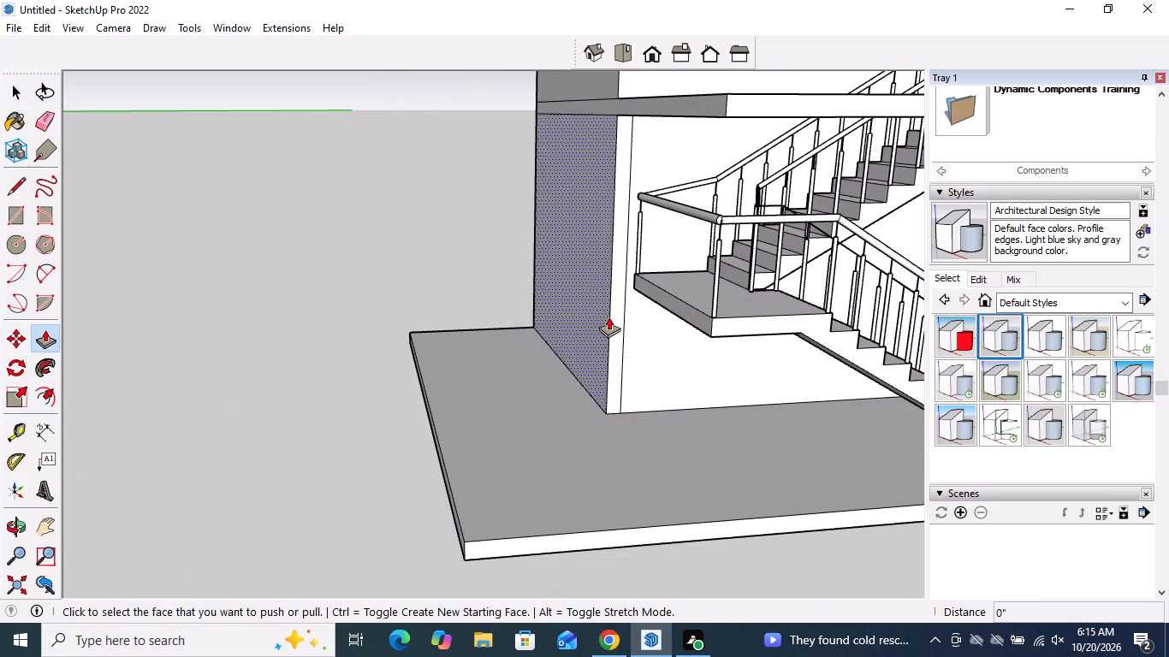
click(620, 310)
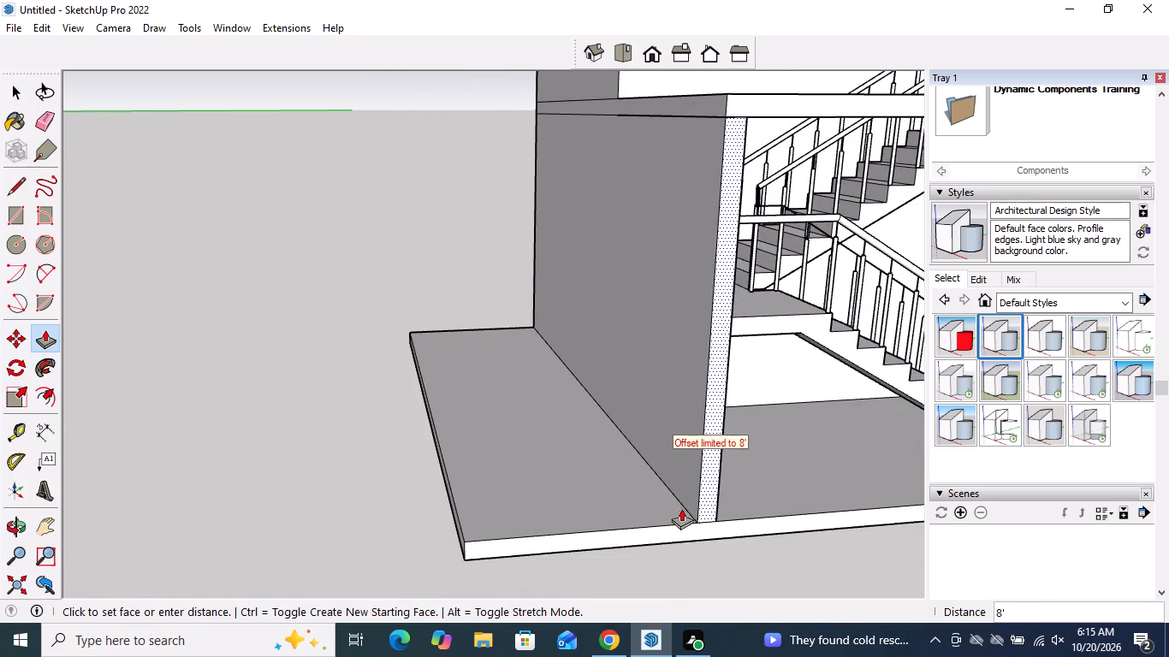
click(685, 517)
scroll(627, 434, down, 5)
middle_drag(720, 440, 444, 416)
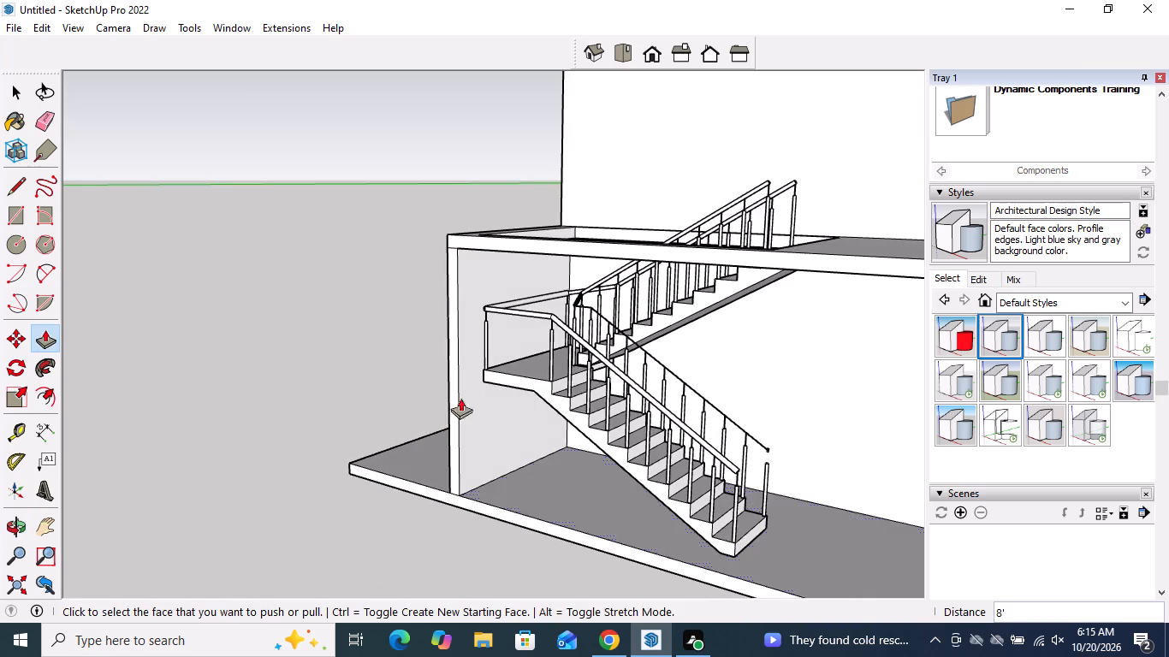
scroll(487, 336, up, 9)
key(space)
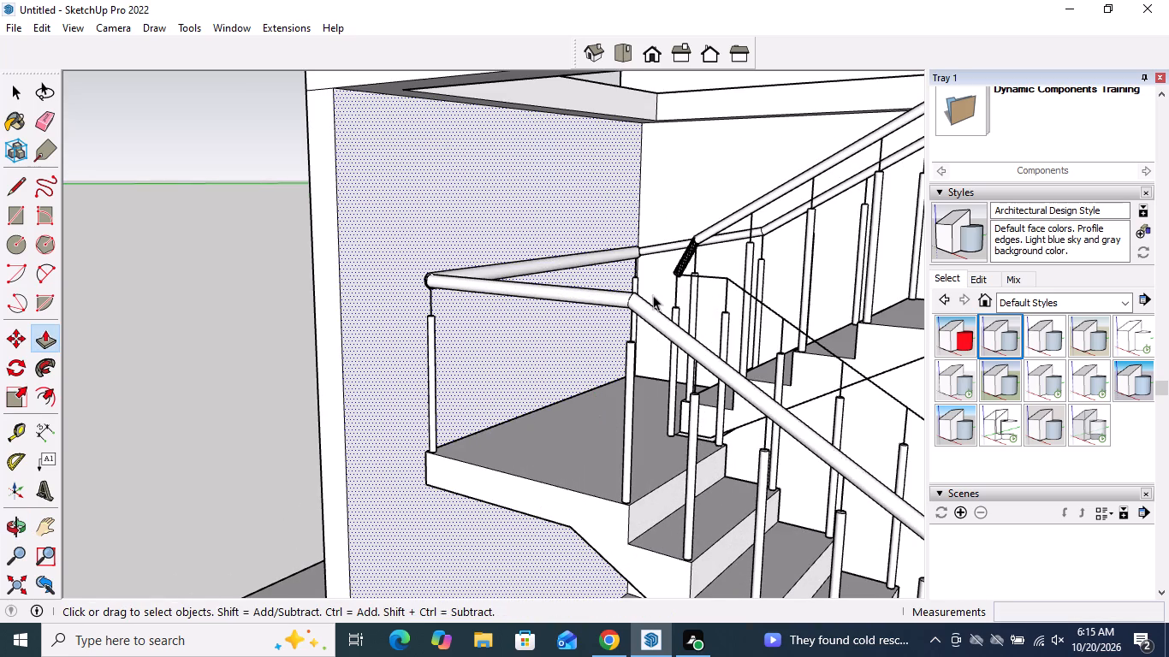
Open the staircase for editing and examine how the landing's corner baluster and top face sit against the walls.
middle_drag(655, 306, 608, 579)
scroll(651, 278, up, 5)
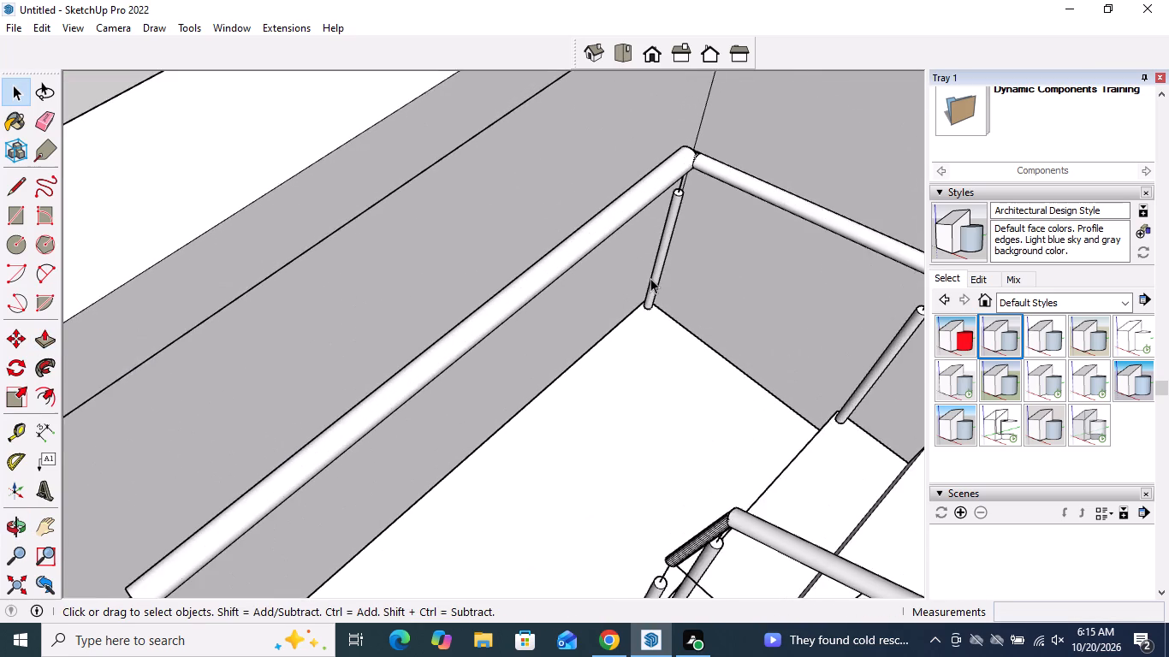
scroll(650, 278, up, 13)
double_click(650, 278)
scroll(617, 298, up, 4)
middle_drag(617, 298, 622, 303)
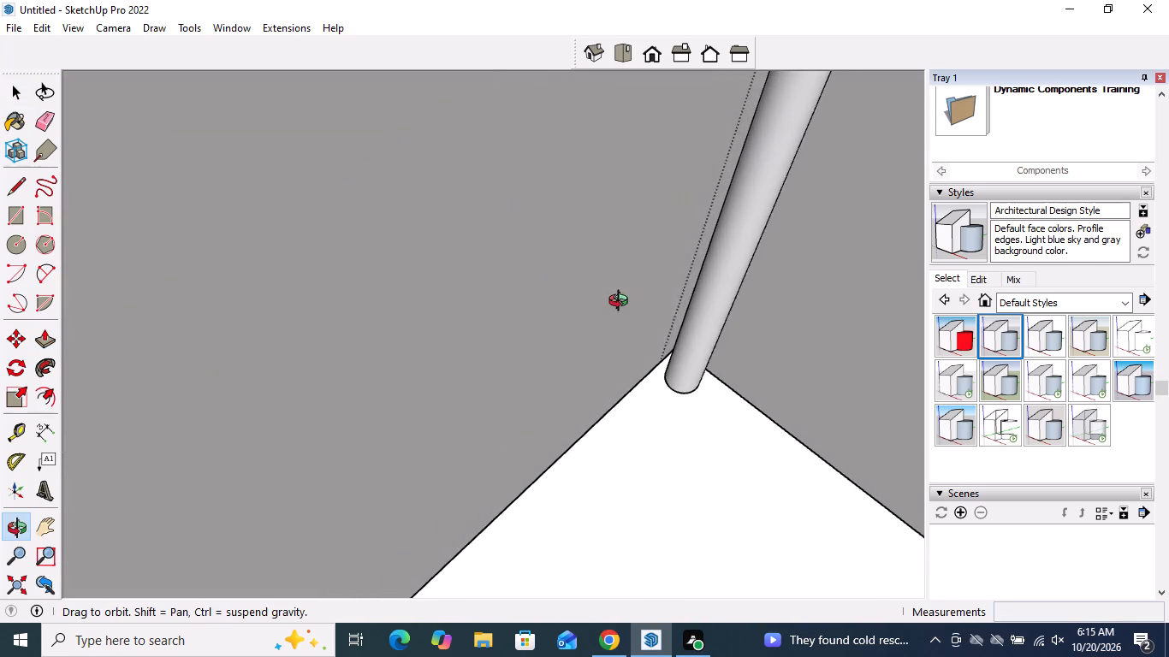
middle_drag(622, 303, 683, 322)
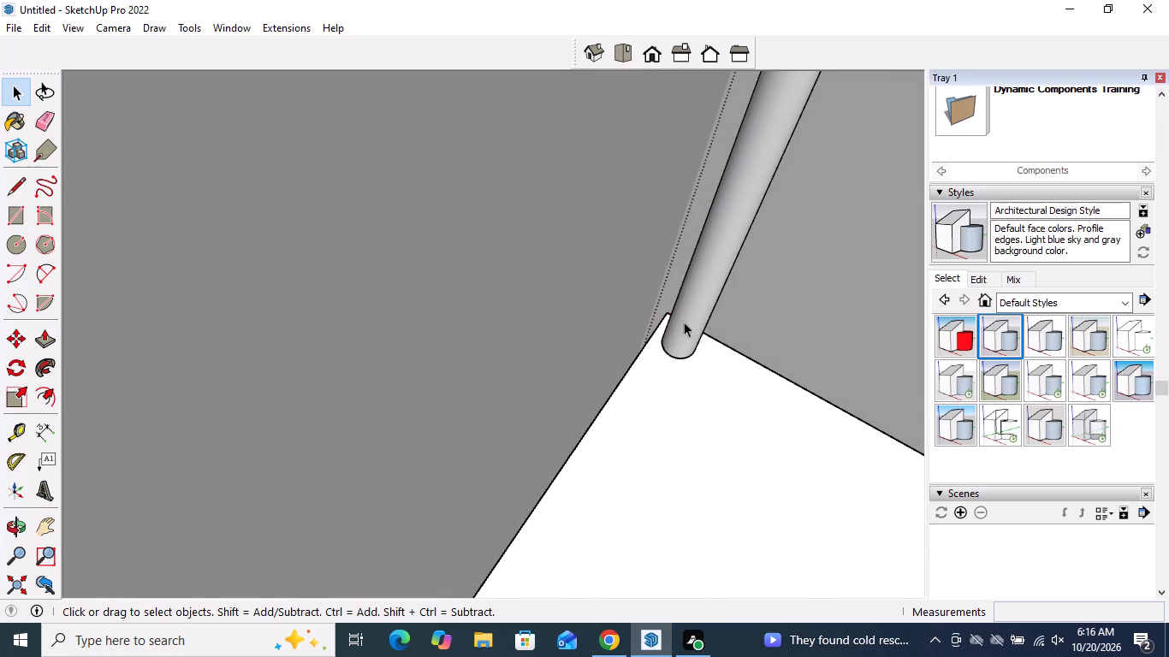
scroll(656, 298, up, 5)
click(720, 417)
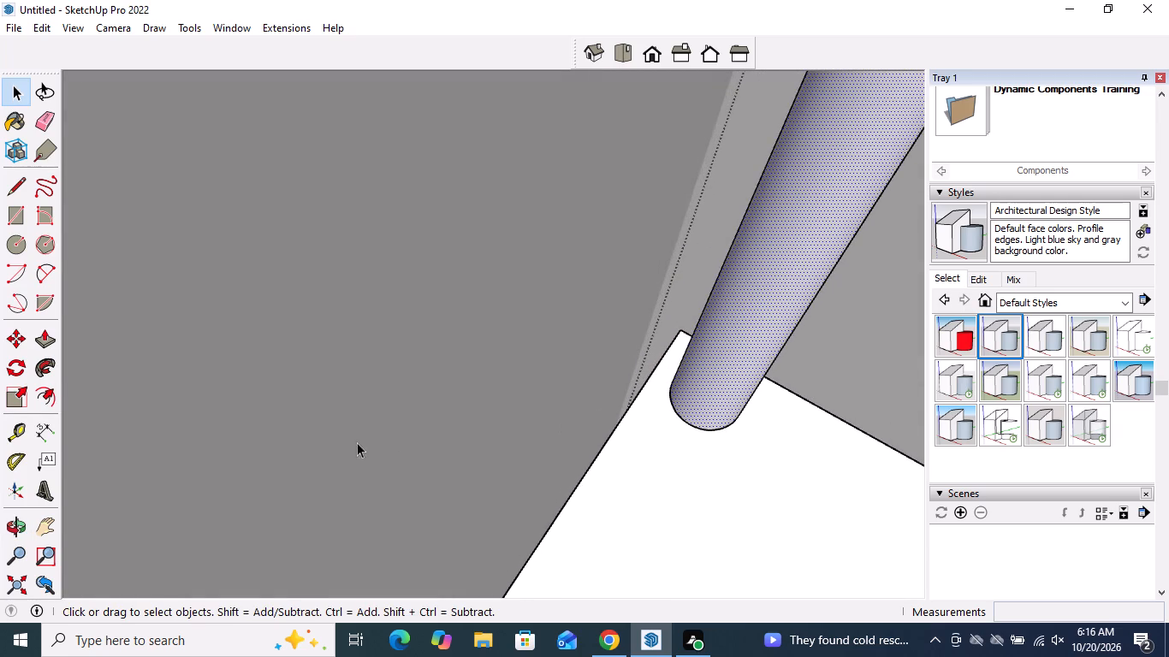
click(692, 470)
click(692, 469)
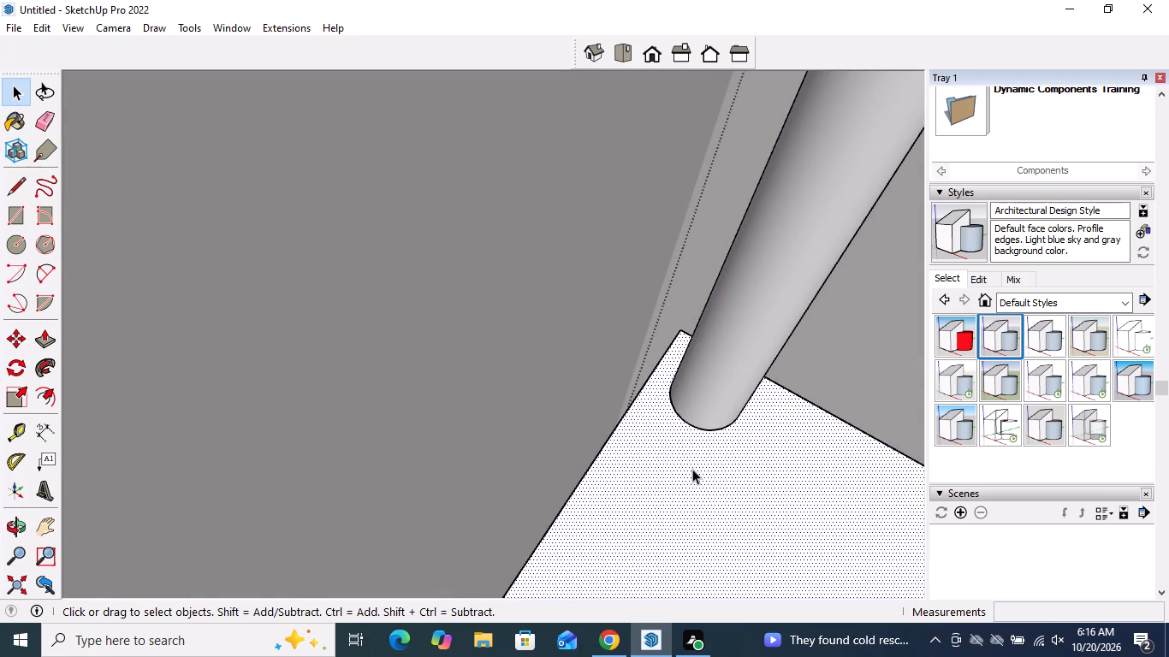
key(space)
scroll(692, 469, down, 20)
scroll(692, 469, down, 12)
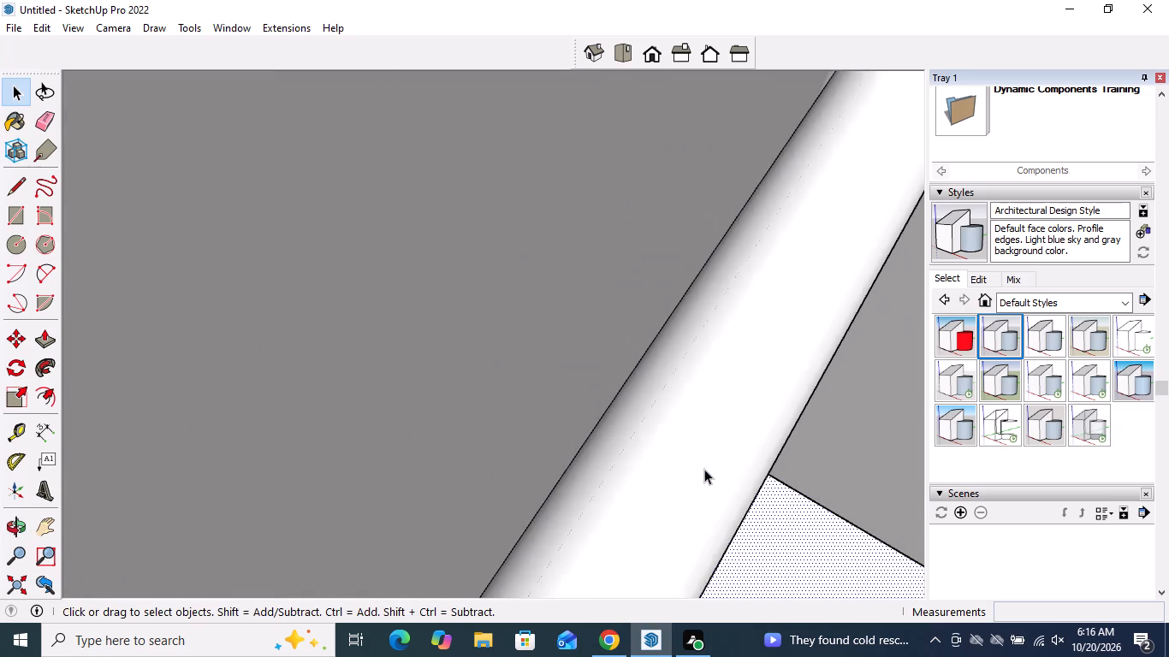
scroll(704, 469, down, 6)
click(641, 56)
scroll(668, 314, down, 4)
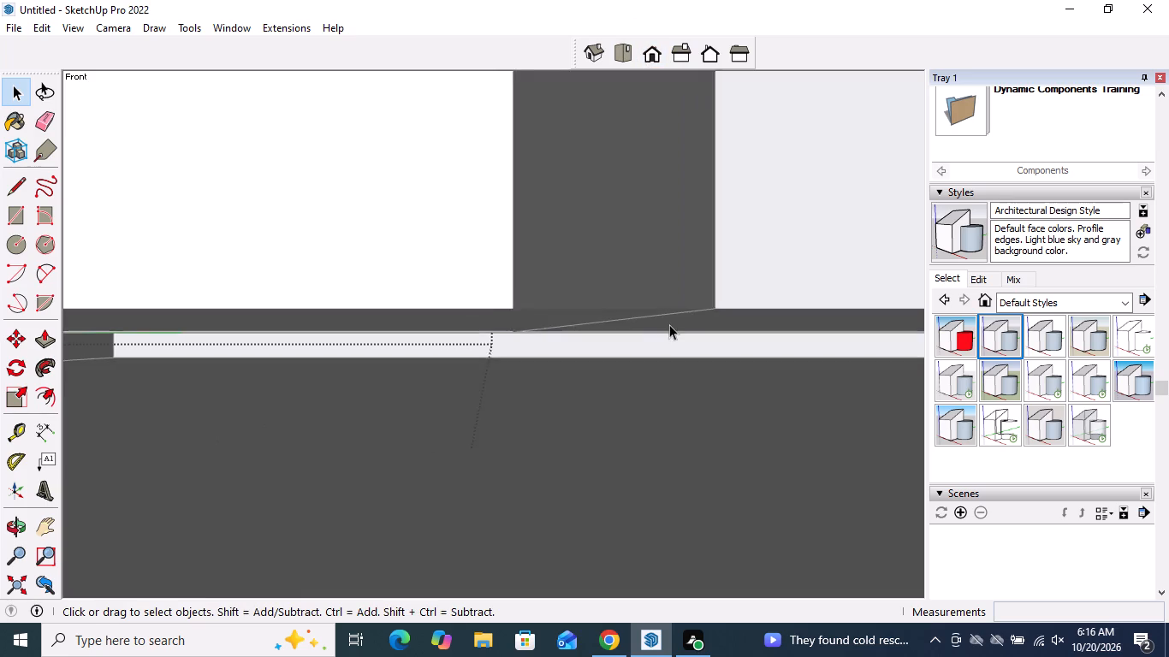
scroll(669, 324, down, 11)
scroll(628, 202, down, 6)
scroll(689, 516, down, 13)
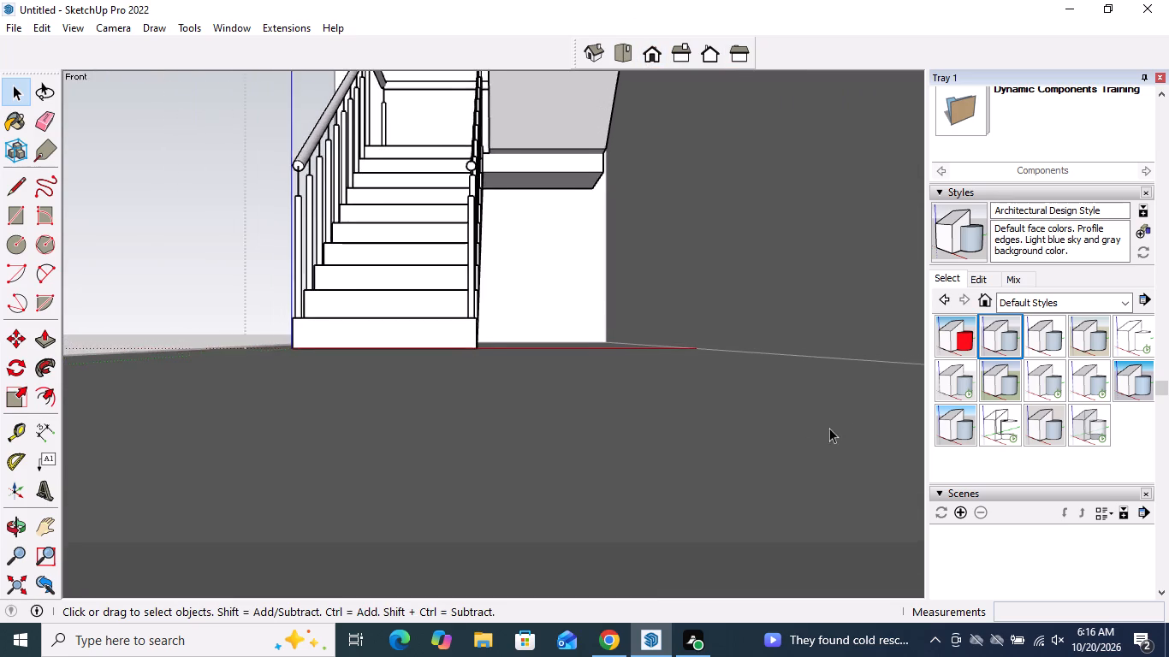
scroll(829, 428, down, 5)
middle_drag(830, 349, 852, 336)
scroll(852, 336, down, 20)
scroll(852, 336, down, 11)
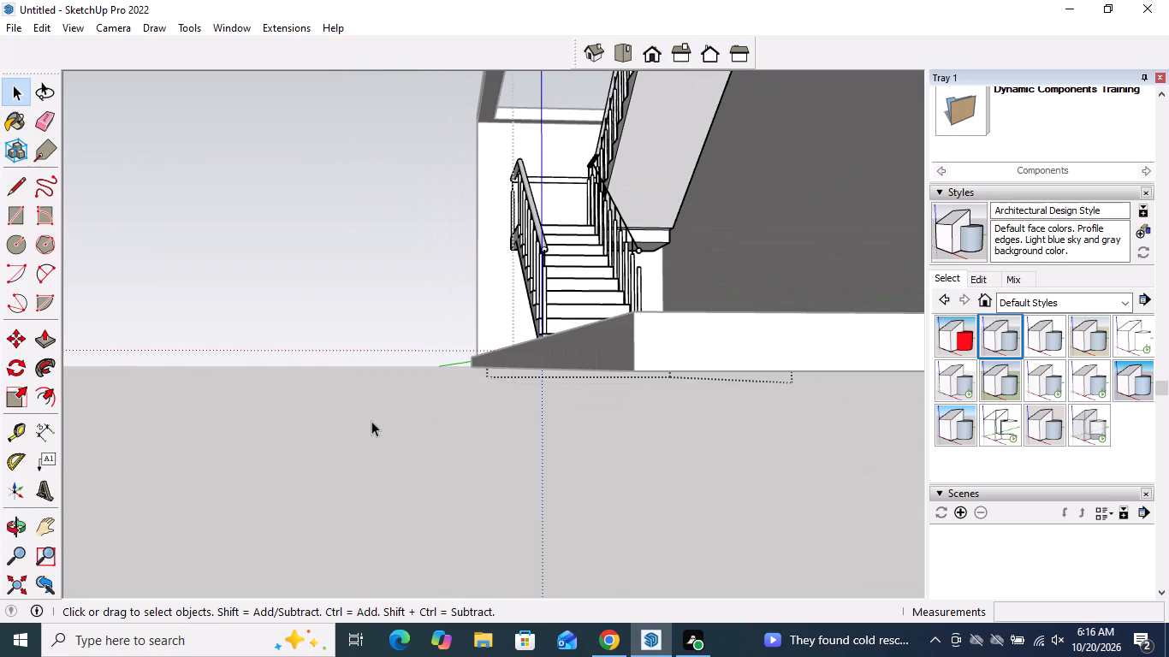
click(371, 419)
Move the staircase about 1 3/4" by its landing's upper inner corner toward the extruded side wall.
middle_drag(612, 271, 863, 467)
click(545, 250)
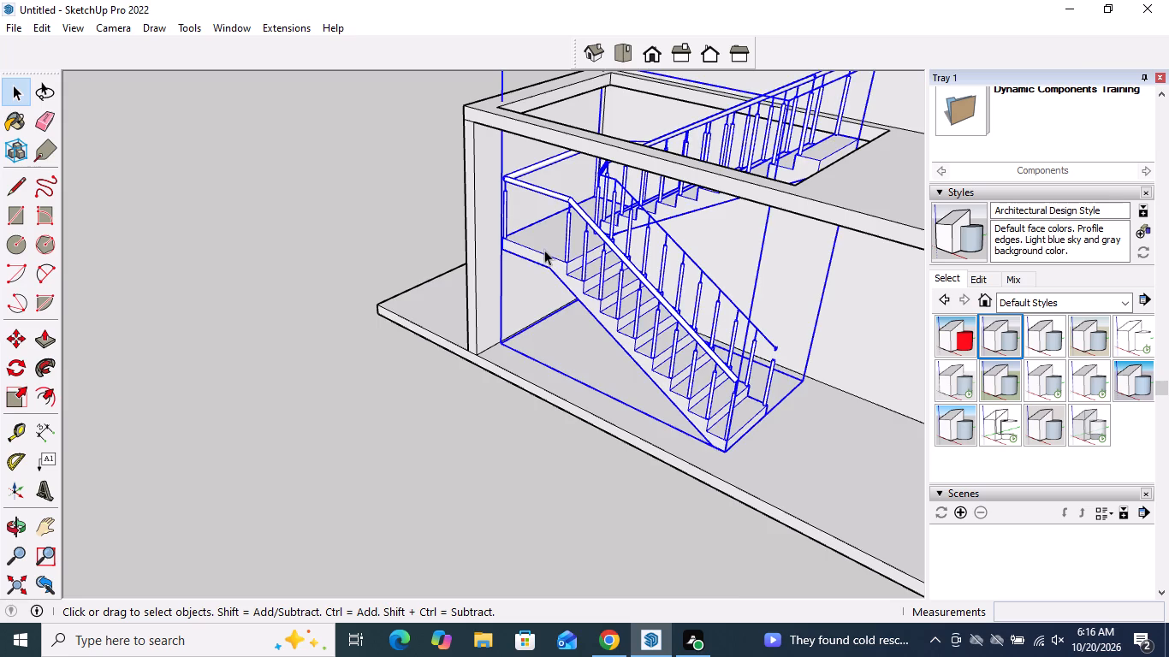
scroll(528, 118, up, 15)
middle_drag(627, 151, 674, 261)
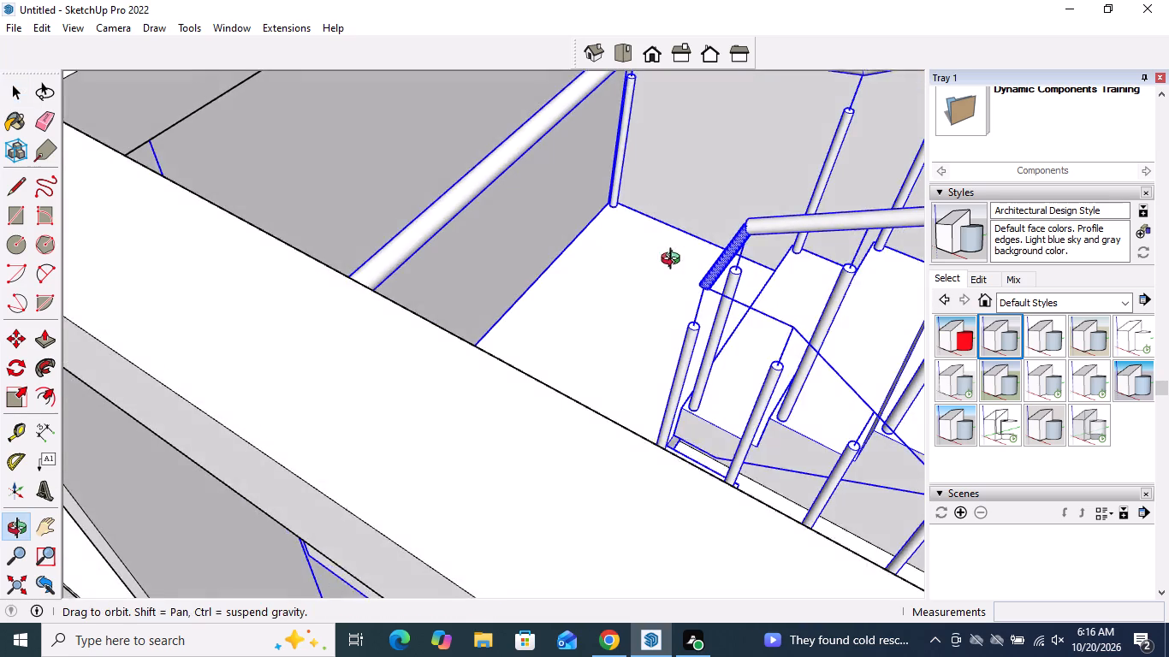
middle_drag(674, 261, 675, 262)
scroll(565, 173, up, 15)
scroll(632, 202, up, 3)
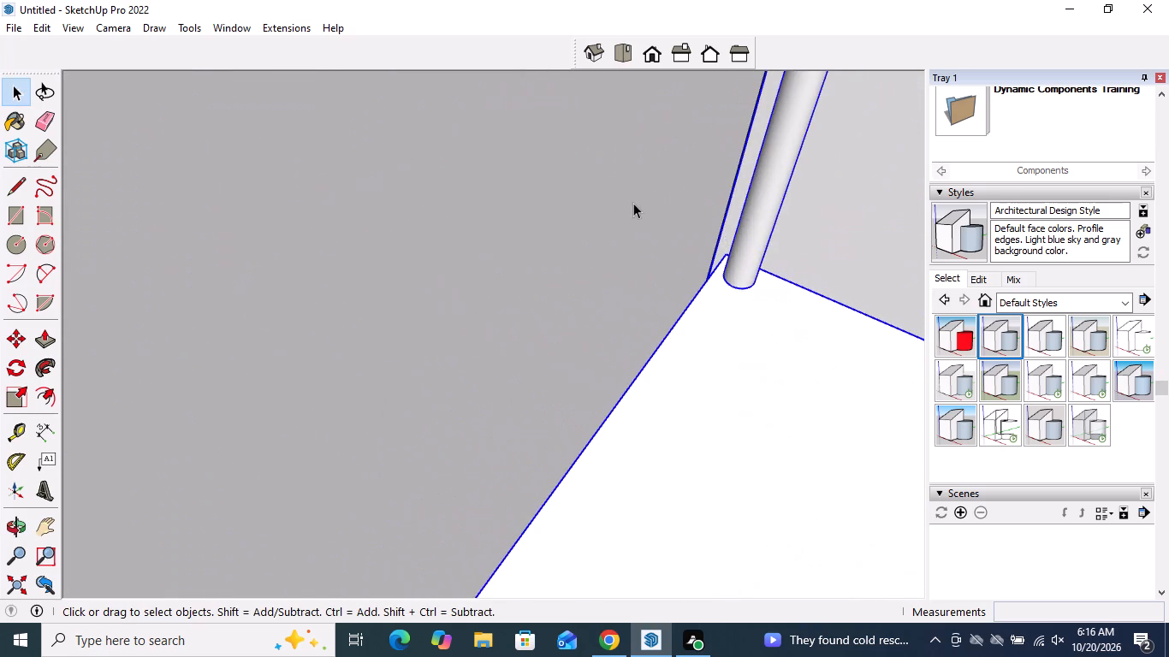
scroll(693, 228, up, 5)
scroll(757, 265, up, 4)
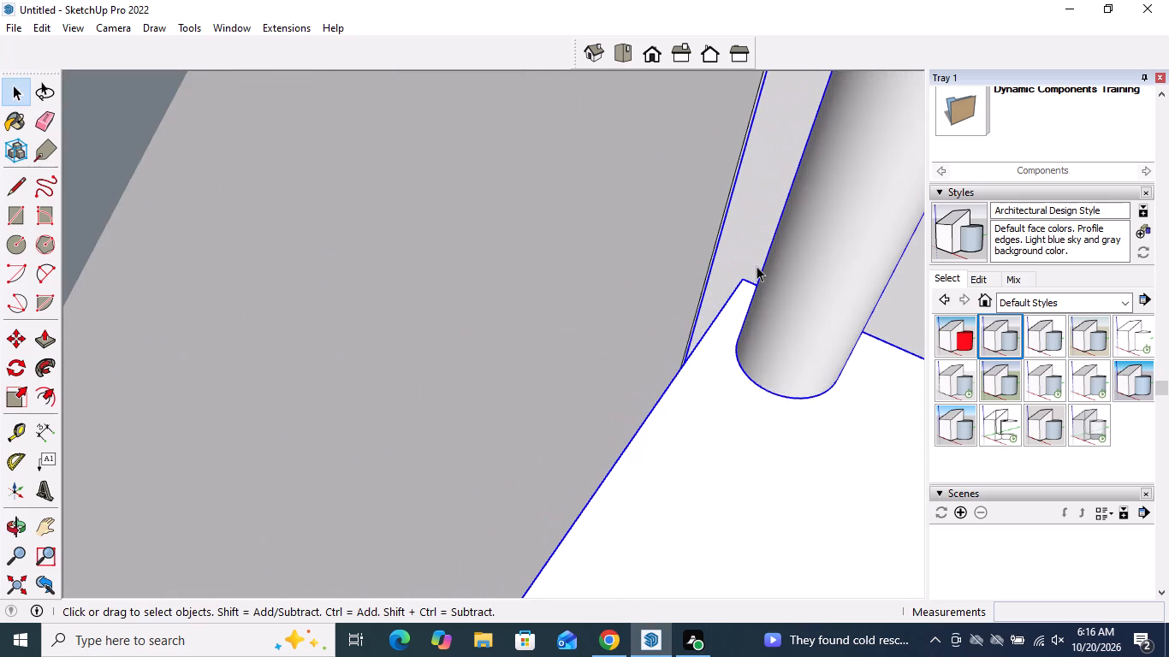
click(15, 335)
drag(744, 280, 736, 279)
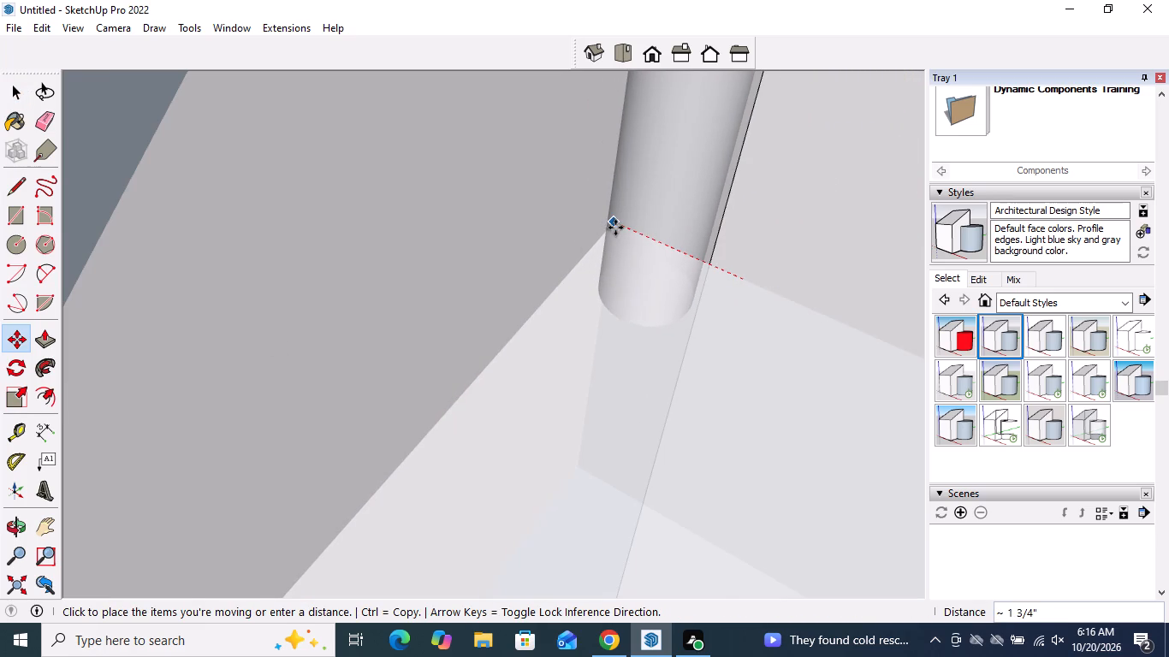
click(615, 228)
key(space)
scroll(766, 263, down, 20)
scroll(766, 263, down, 3)
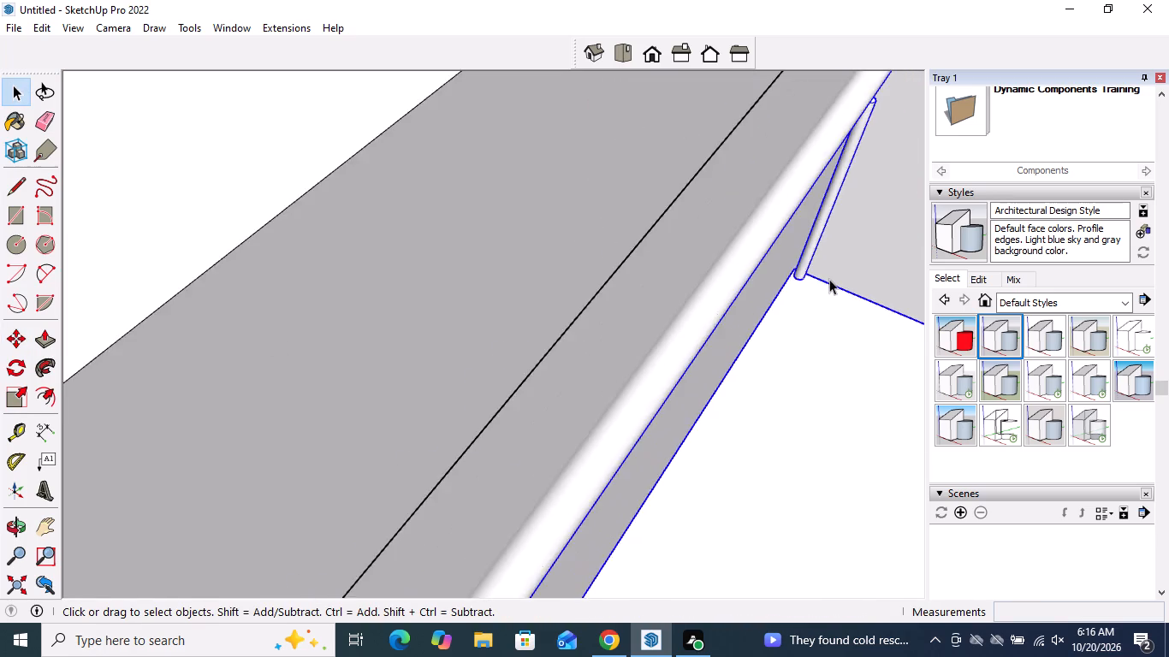
scroll(829, 279, down, 15)
middle_drag(782, 312, 1025, 329)
click(733, 522)
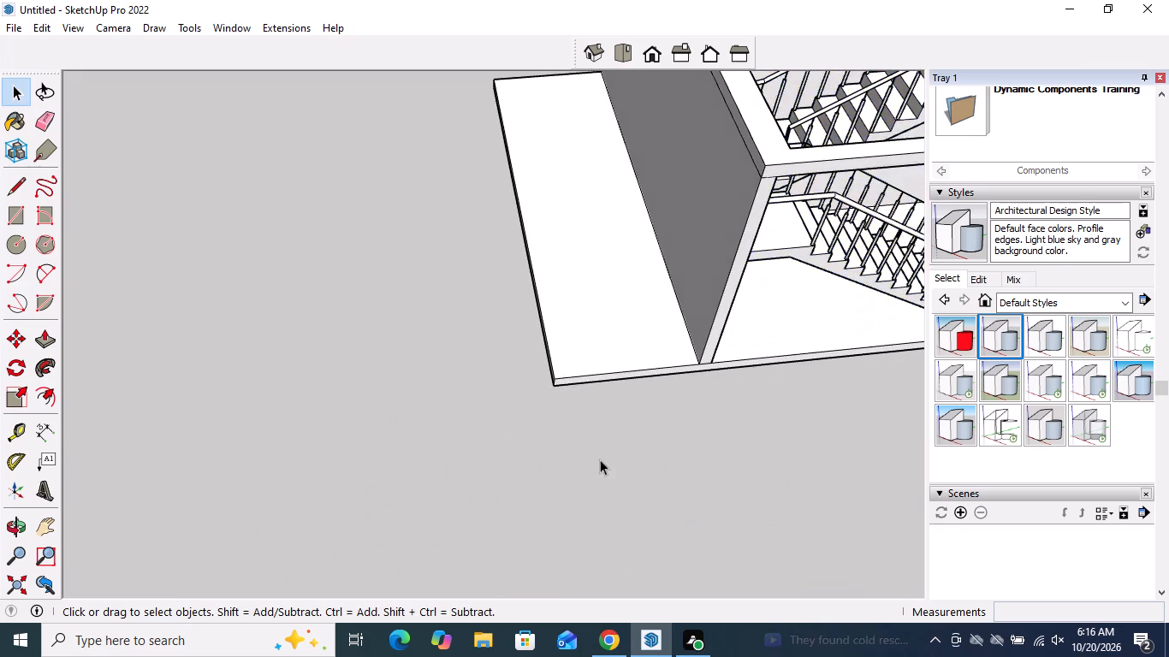
Examine how the staircase fits the side wall and the upper slab opening from several angles.
scroll(552, 409, down, 8)
scroll(842, 435, down, 1)
middle_drag(898, 332, 704, 252)
scroll(704, 319, up, 5)
middle_drag(704, 319, 432, 336)
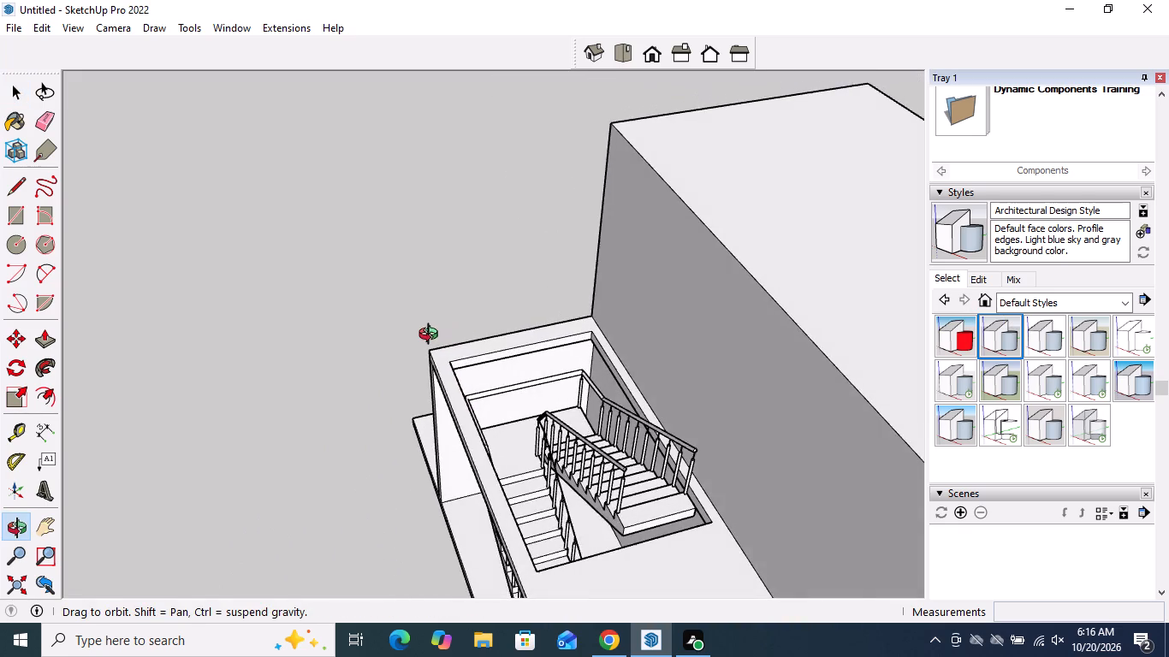
middle_drag(432, 336, 675, 55)
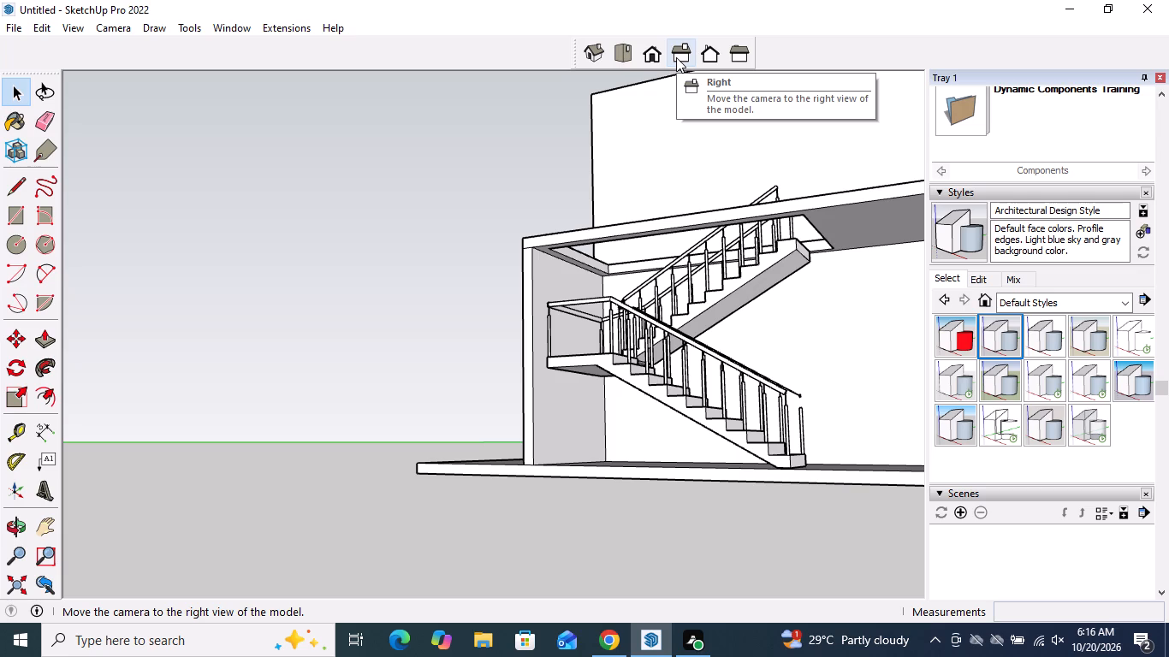
middle_drag(674, 86, 729, 322)
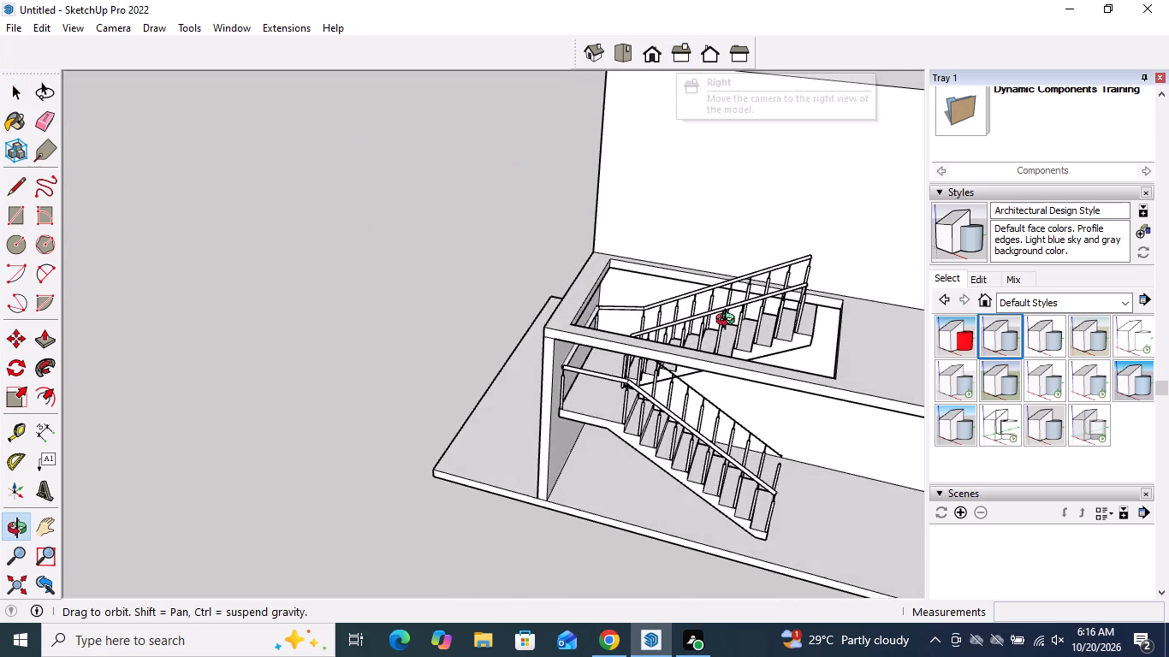
middle_drag(729, 322, 729, 323)
scroll(752, 313, down, 5)
middle_drag(752, 312, 745, 481)
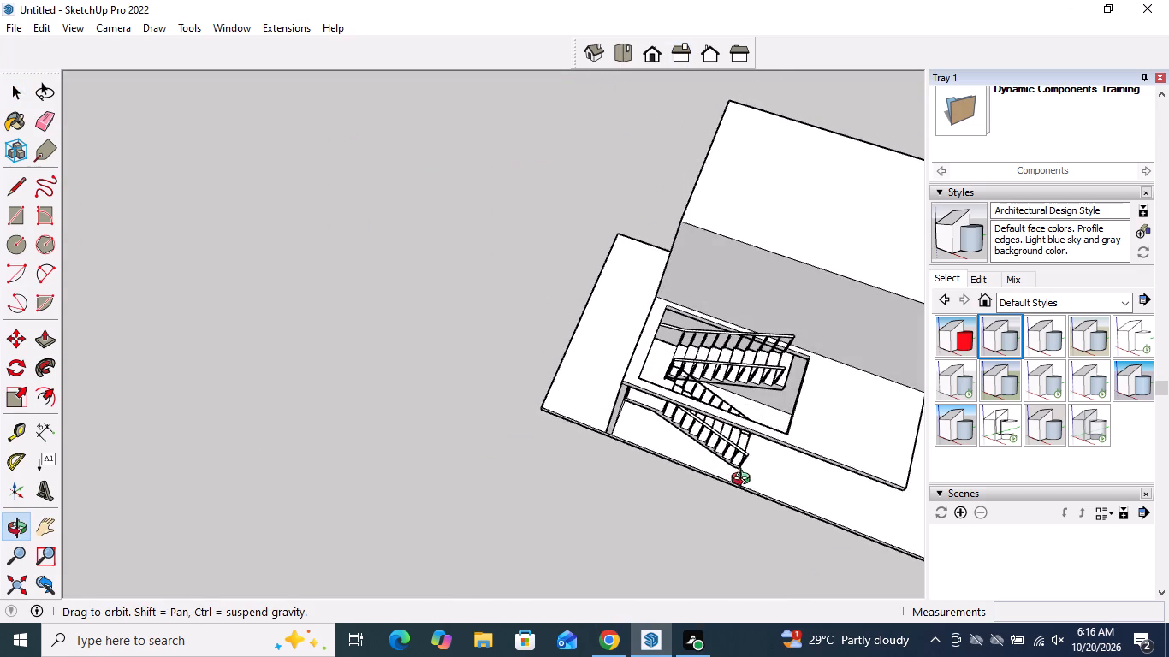
middle_drag(745, 481, 766, 453)
Push/Pull the slab opening's end face inward about 1' 7/16" to meet the top step of the upper flight.
scroll(781, 349, up, 9)
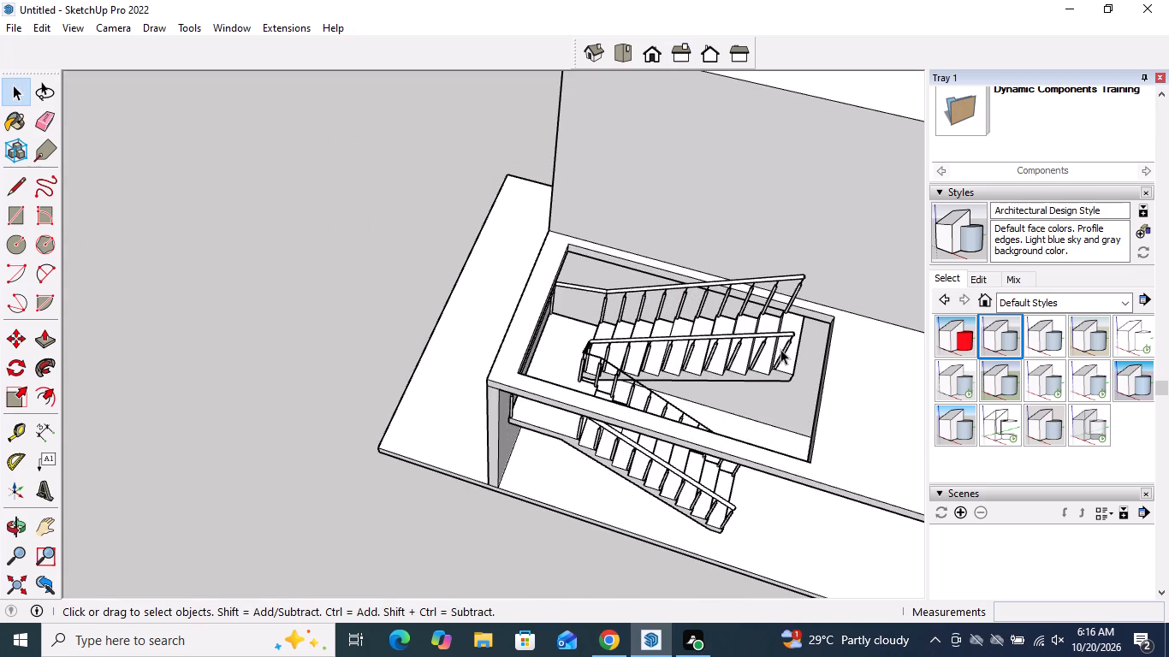
scroll(779, 349, up, 2)
middle_drag(775, 348, 1108, 381)
scroll(742, 93, up, 13)
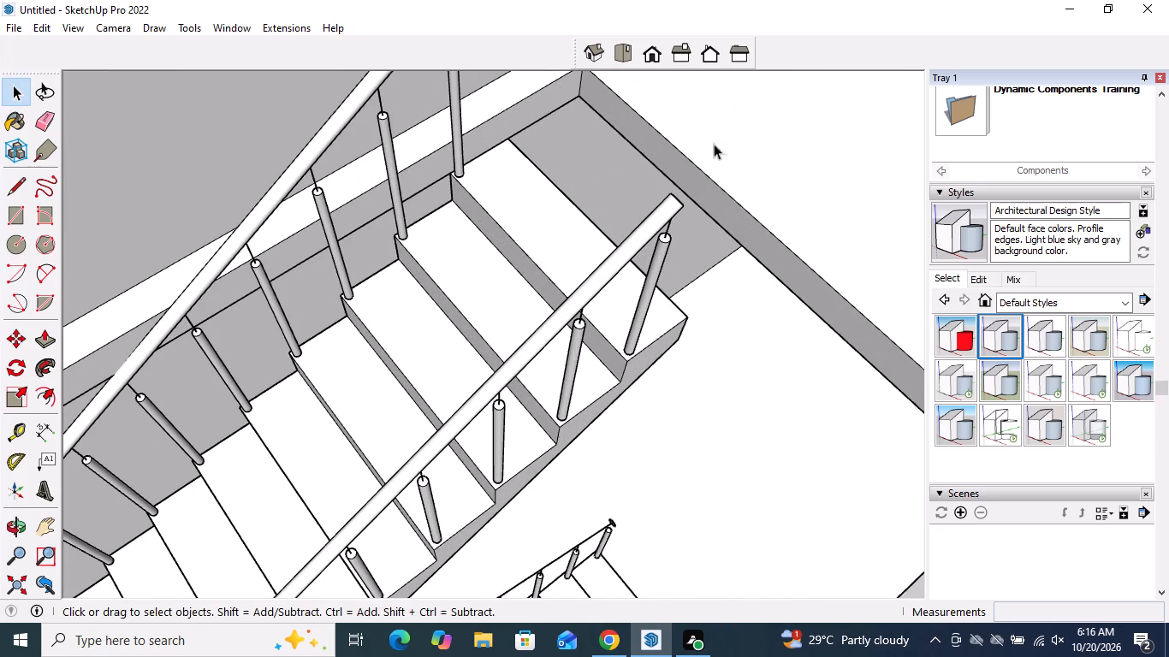
click(47, 330)
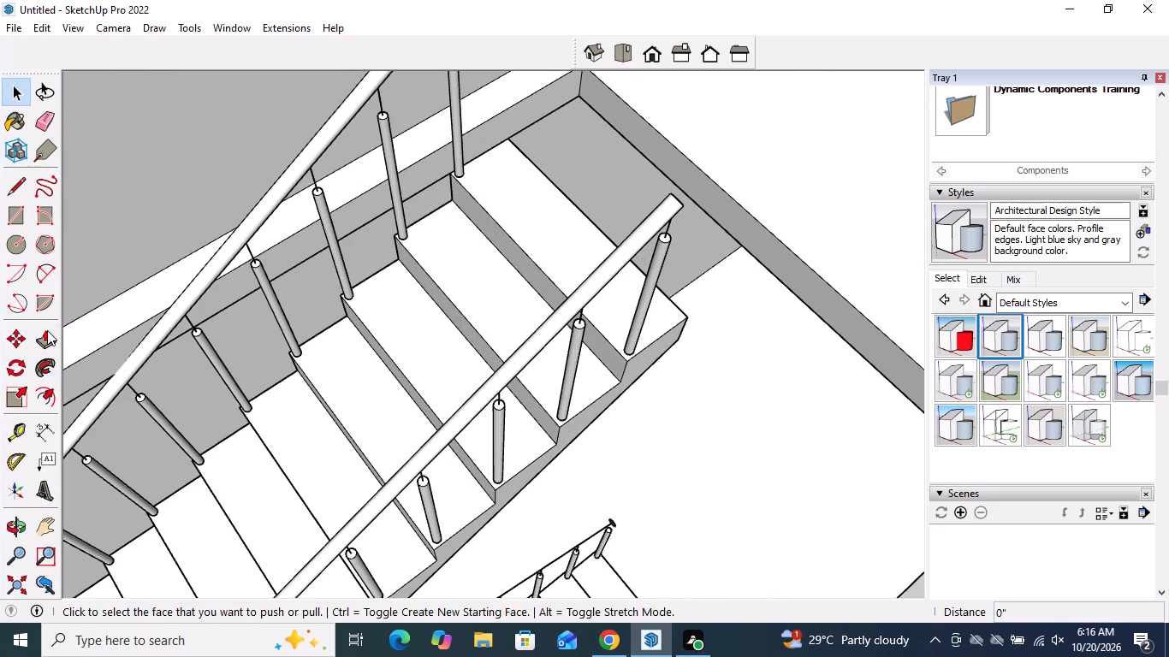
click(670, 157)
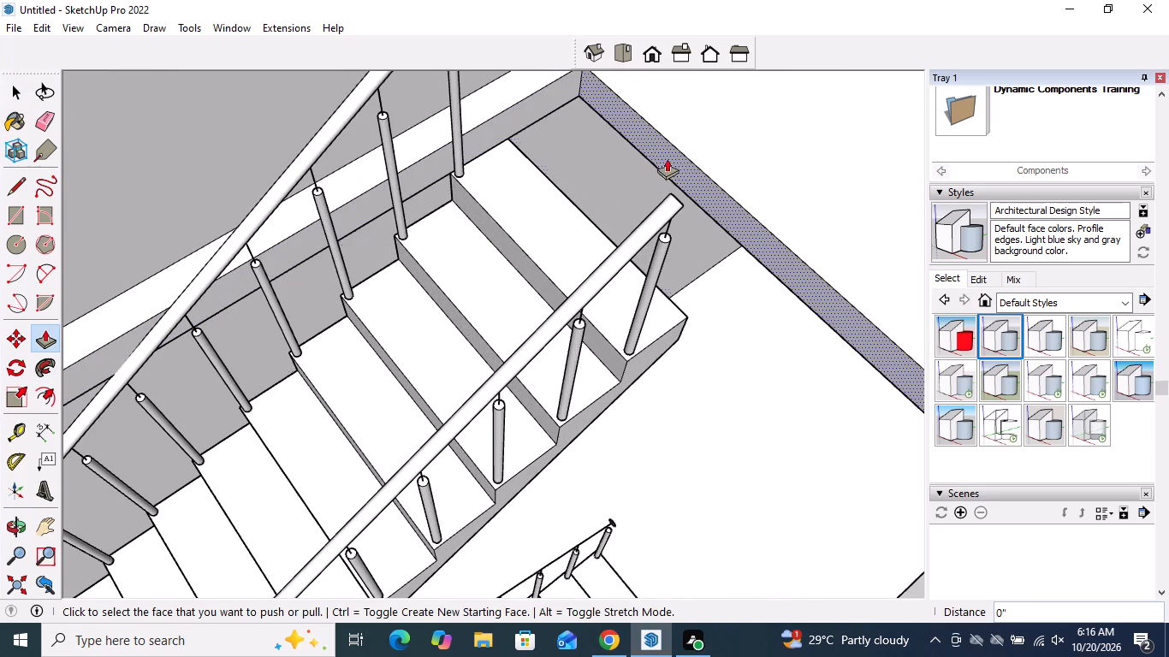
click(731, 206)
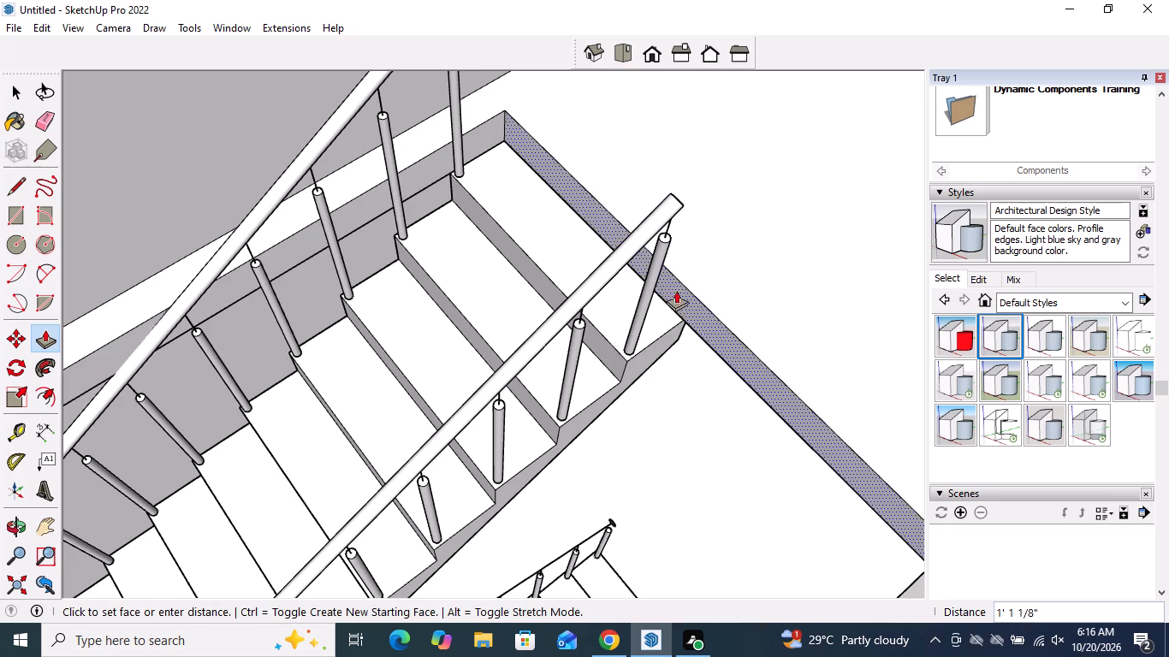
middle_drag(720, 244, 696, 25)
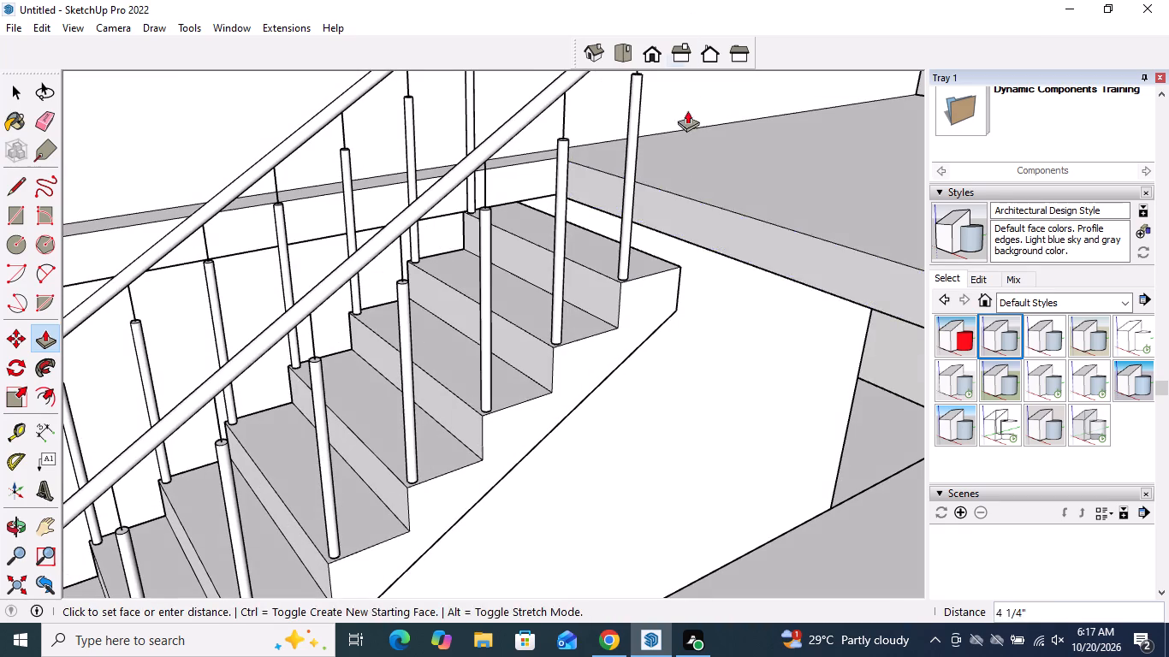
click(679, 265)
scroll(715, 248, down, 5)
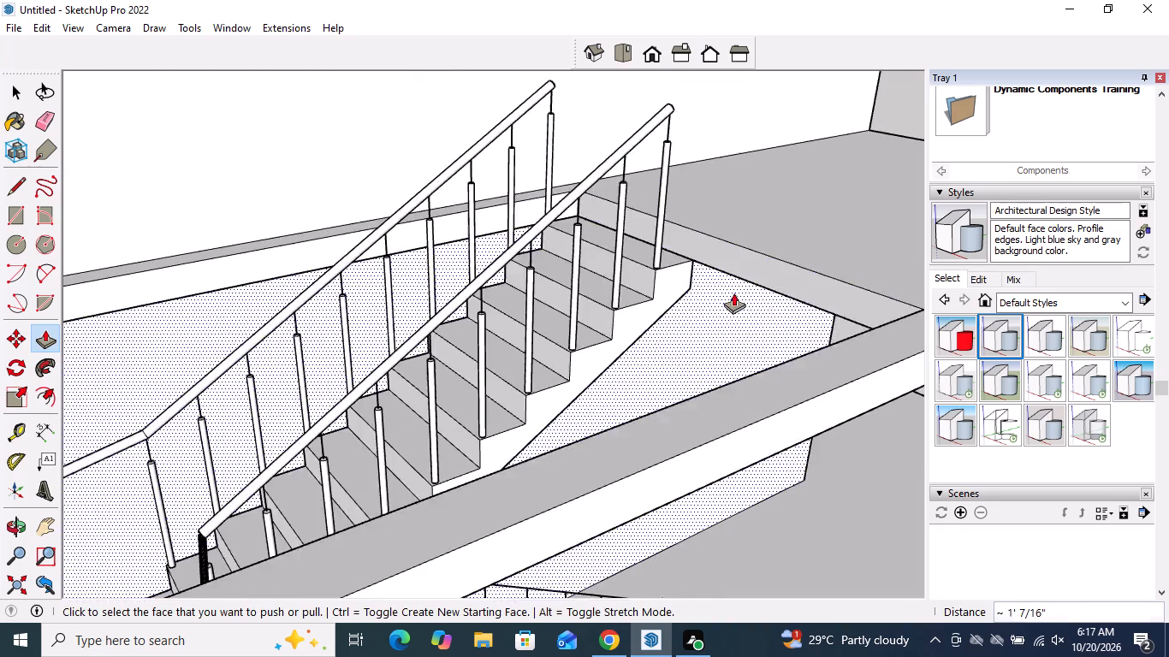
scroll(733, 312, down, 5)
key(space)
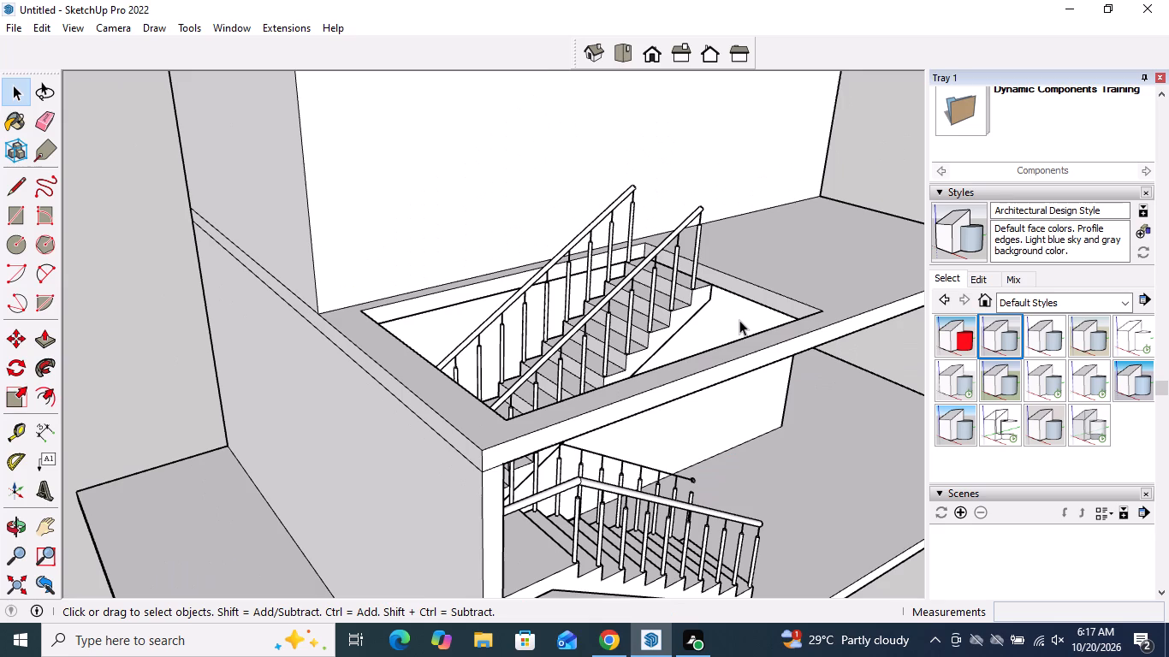
Examine the staircase in the tightened slab opening and the lower flight's inner handrail line from several angles.
scroll(655, 207, down, 6)
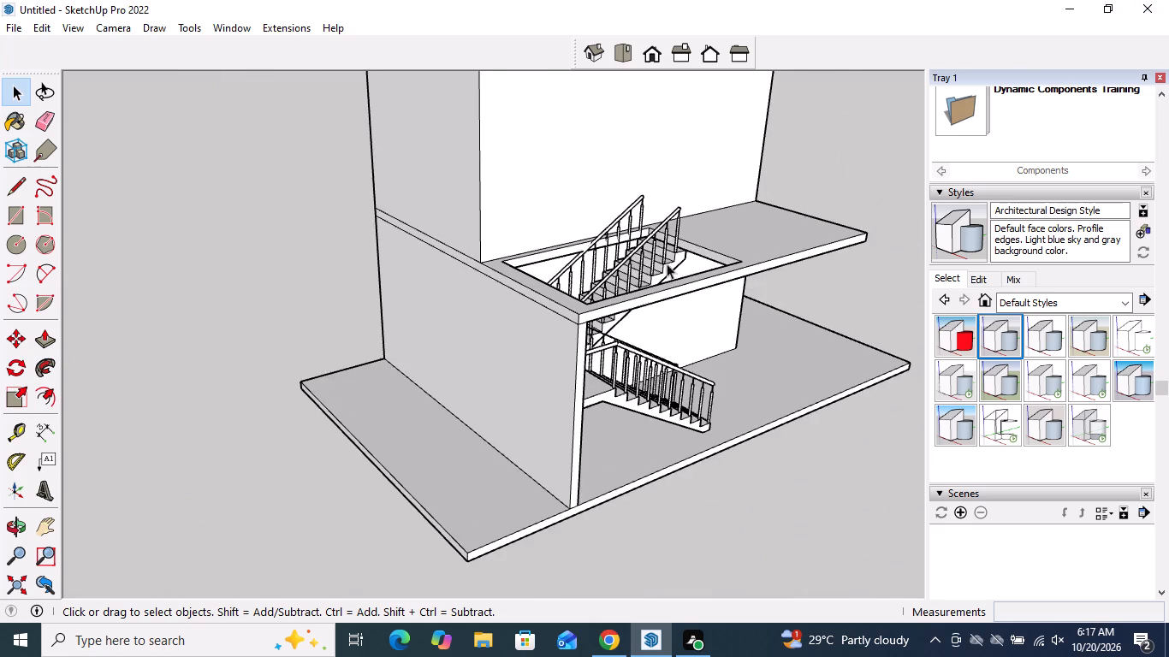
middle_drag(667, 263, 459, 189)
scroll(543, 289, down, 3)
middle_drag(573, 343, 541, 327)
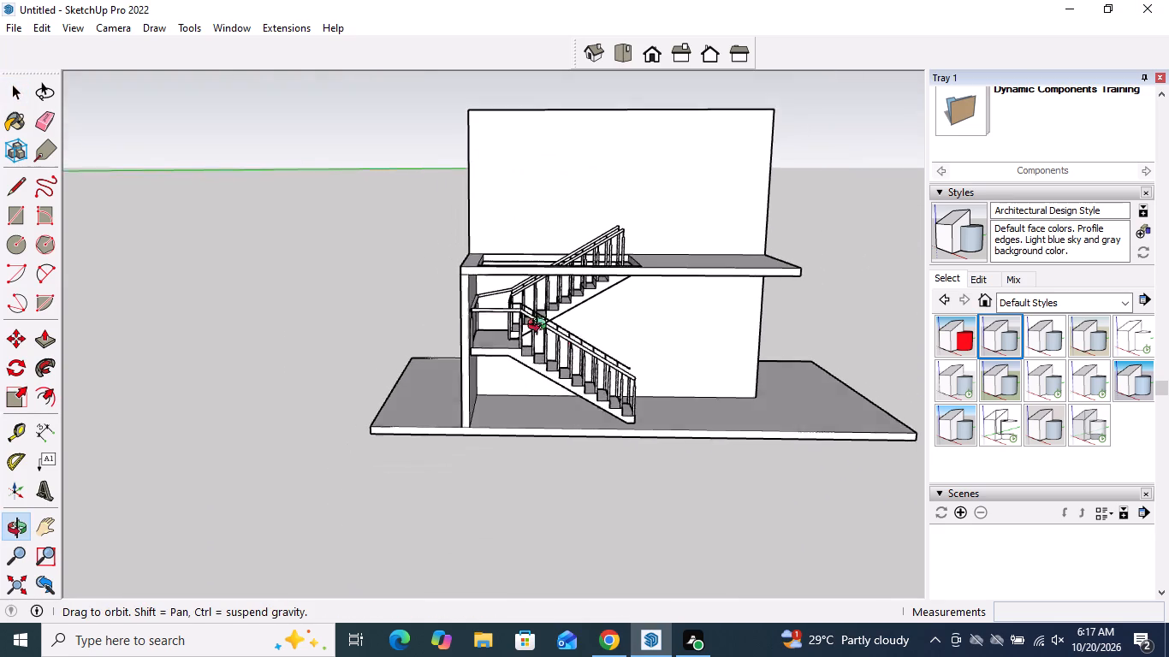
middle_drag(541, 327, 271, 331)
scroll(562, 378, up, 5)
scroll(484, 389, up, 5)
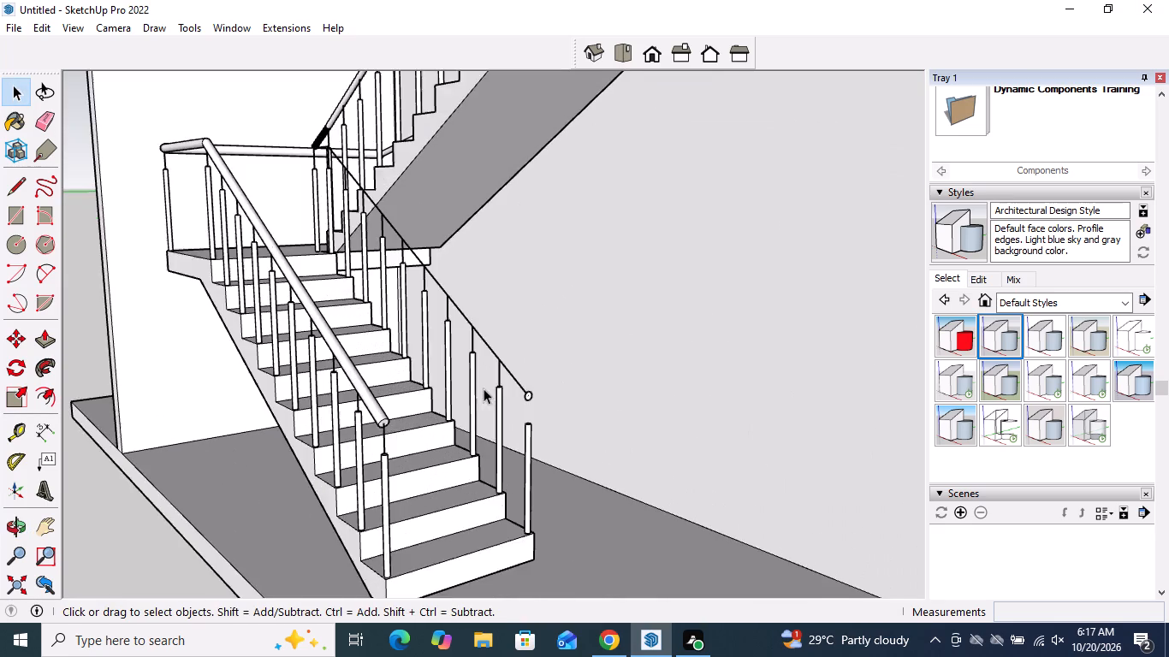
scroll(473, 363, up, 4)
middle_drag(500, 388, 557, 462)
scroll(520, 405, down, 4)
middle_drag(448, 388, 1030, 609)
scroll(689, 334, up, 4)
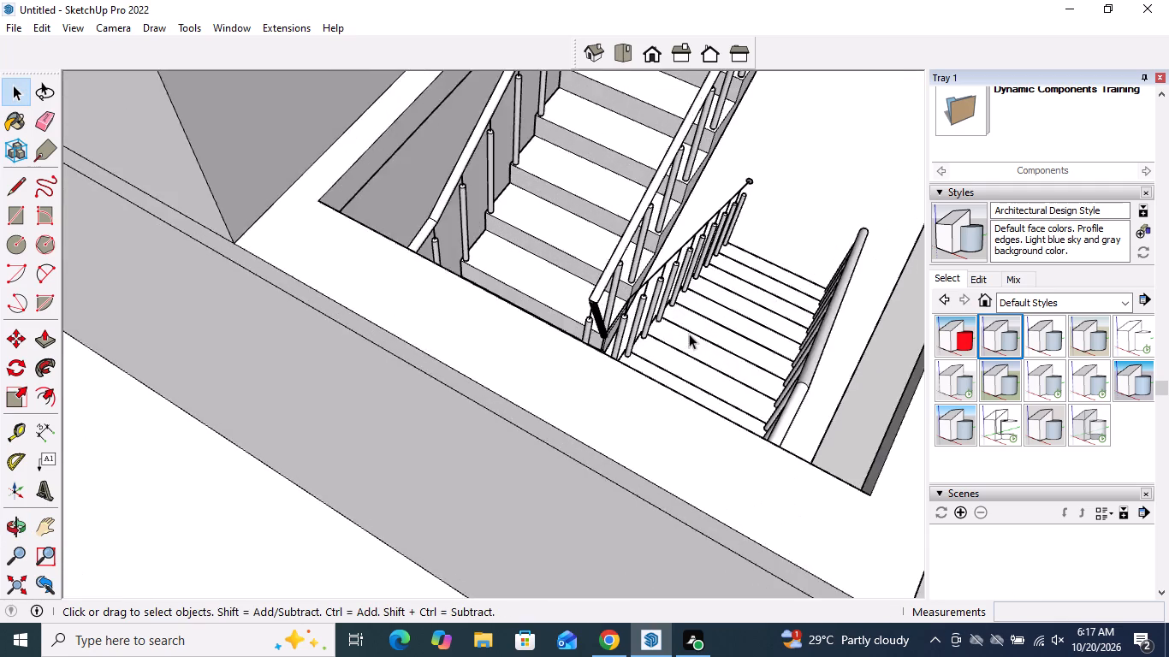
Open the staircase for editing beside the lower flight's inner balusters.
scroll(689, 334, up, 5)
double_click(689, 332)
scroll(729, 115, up, 2)
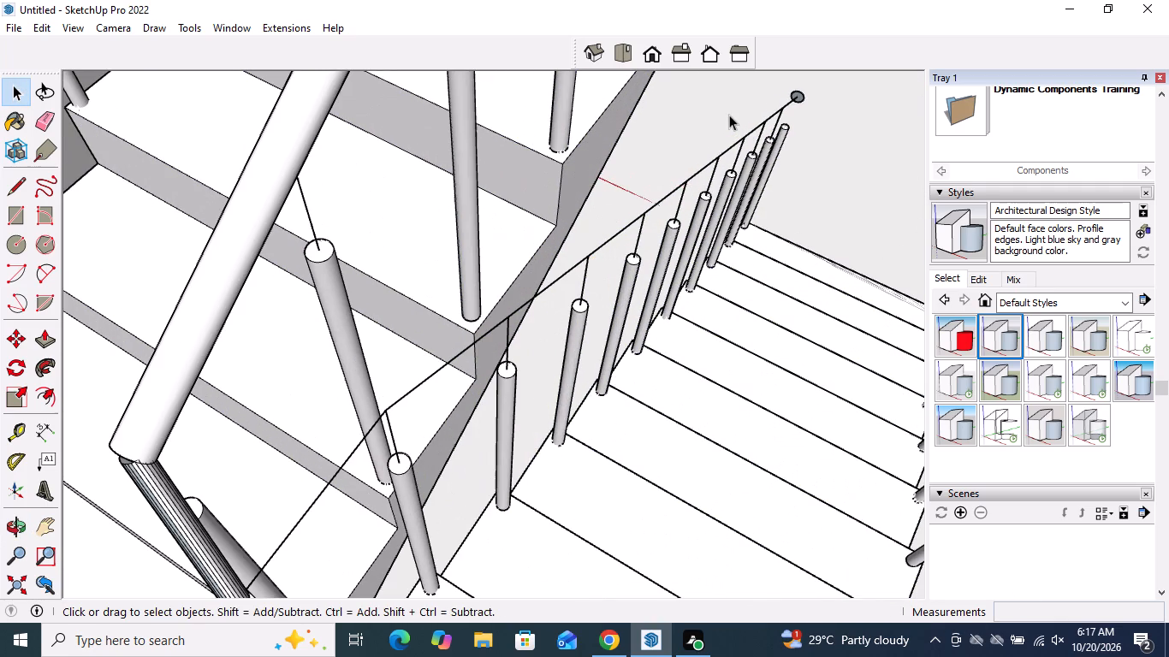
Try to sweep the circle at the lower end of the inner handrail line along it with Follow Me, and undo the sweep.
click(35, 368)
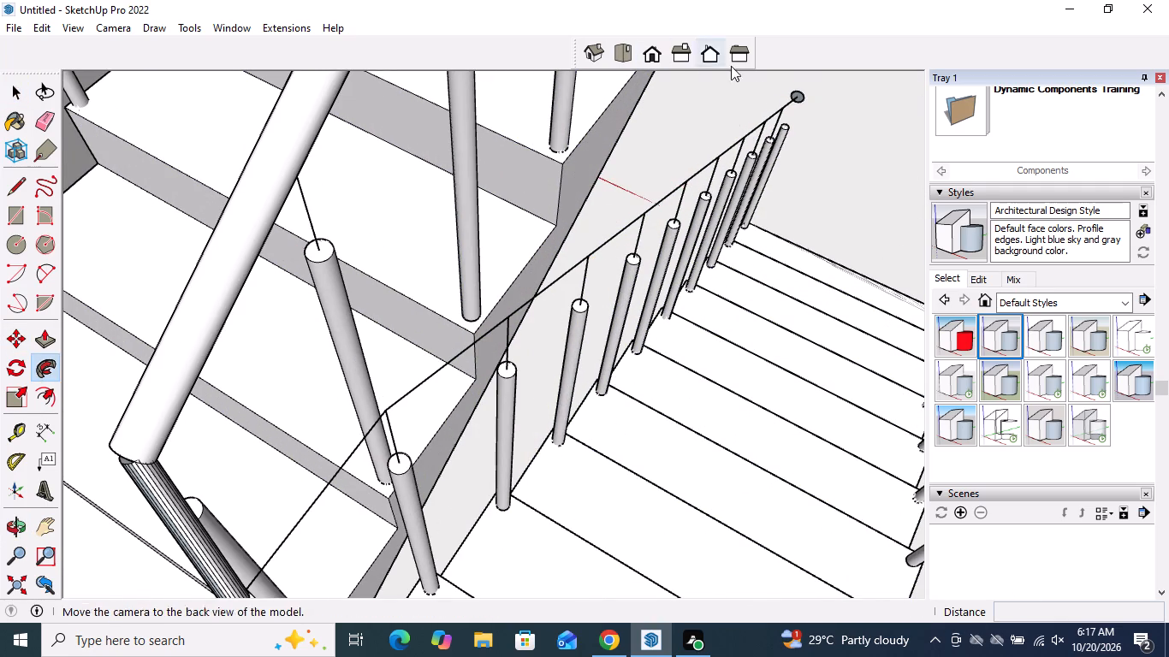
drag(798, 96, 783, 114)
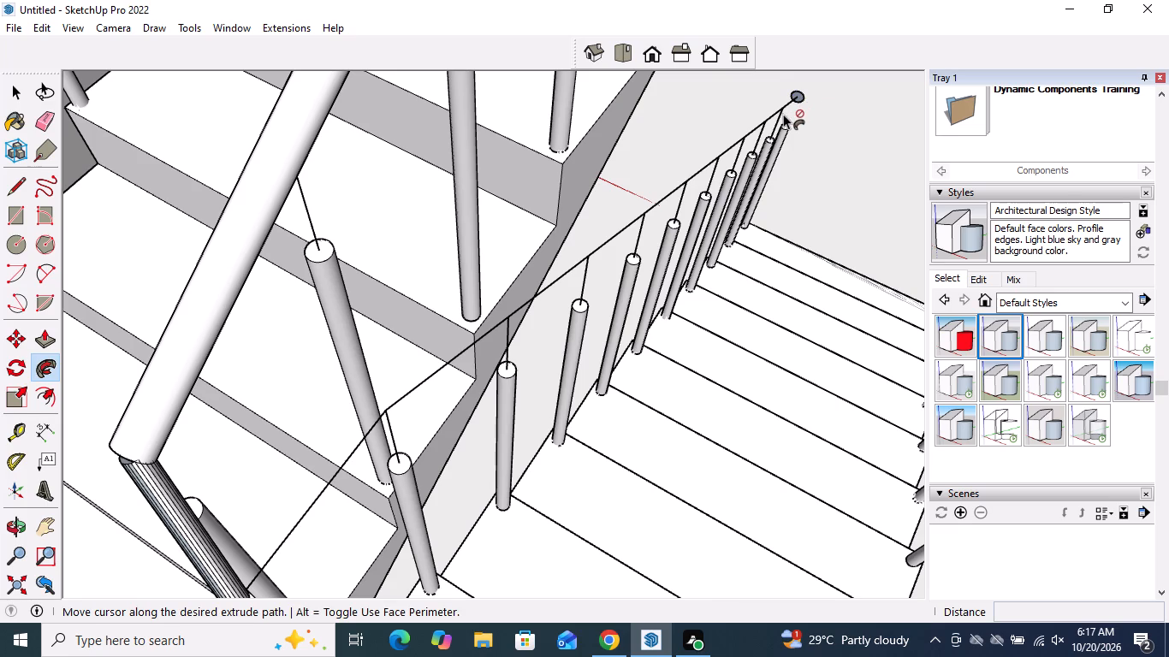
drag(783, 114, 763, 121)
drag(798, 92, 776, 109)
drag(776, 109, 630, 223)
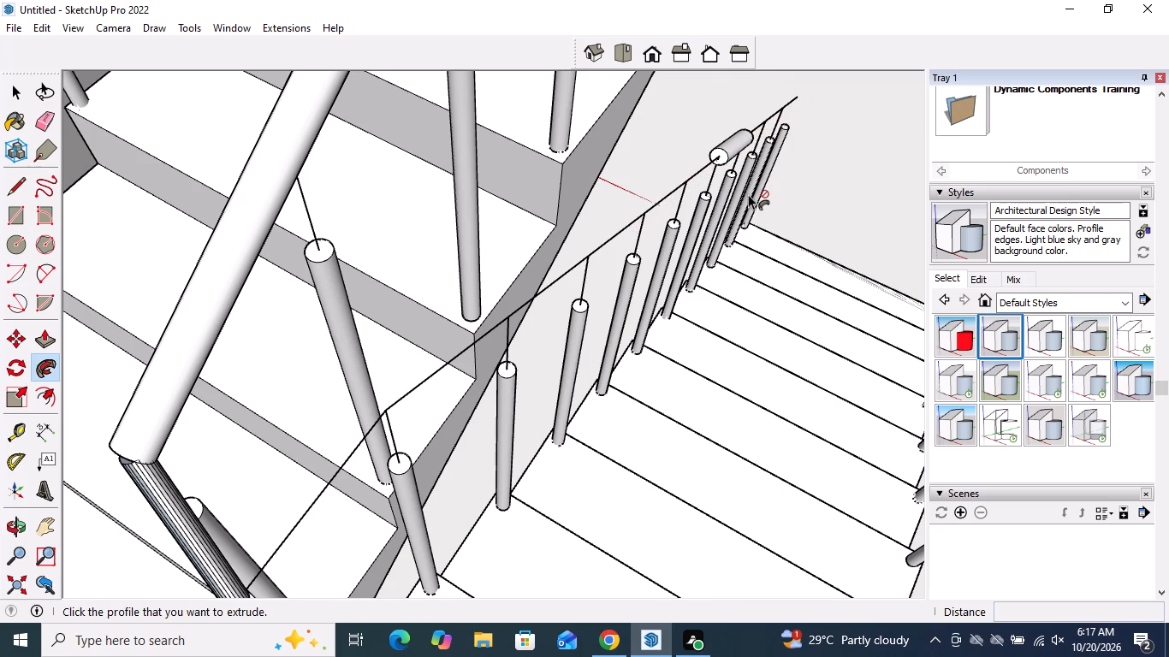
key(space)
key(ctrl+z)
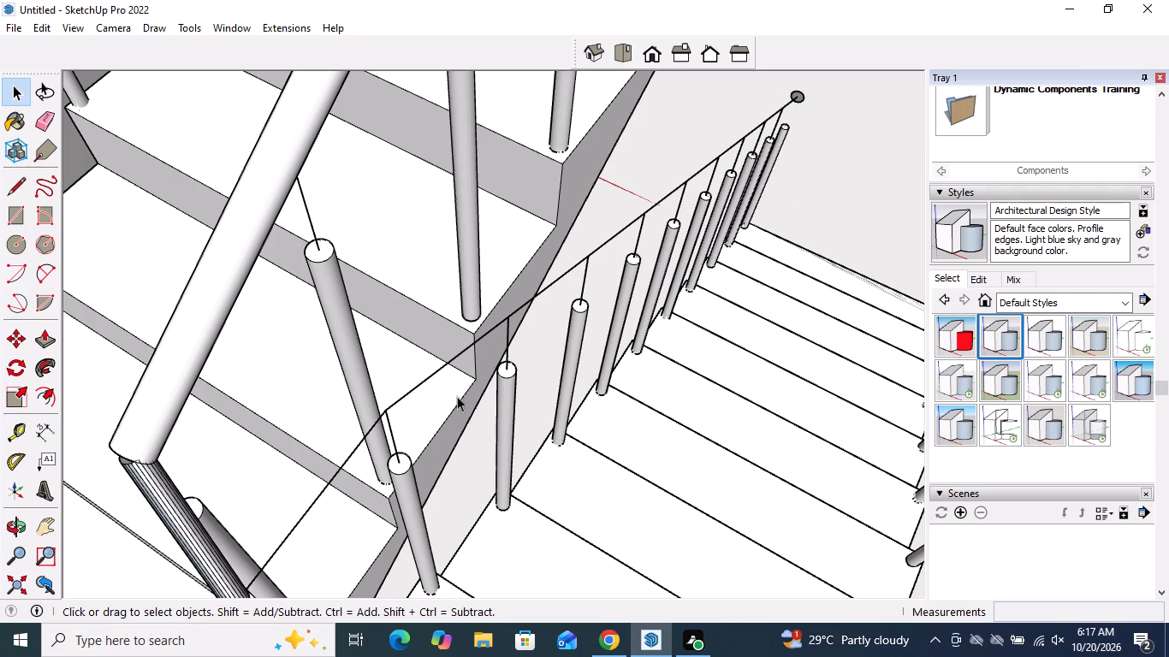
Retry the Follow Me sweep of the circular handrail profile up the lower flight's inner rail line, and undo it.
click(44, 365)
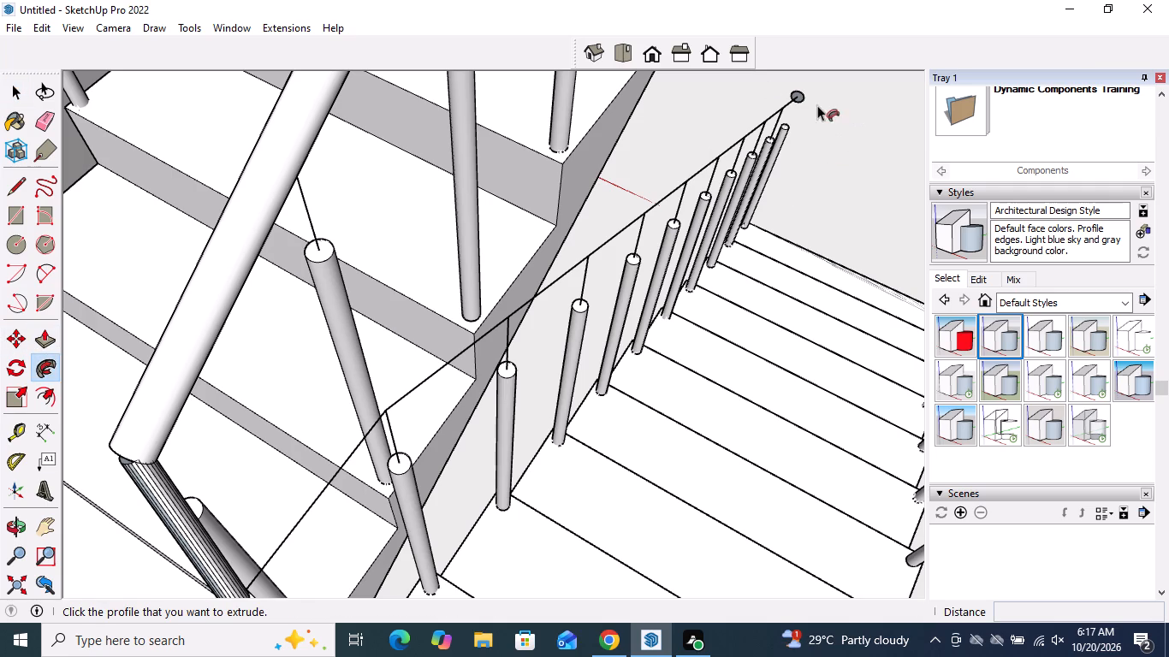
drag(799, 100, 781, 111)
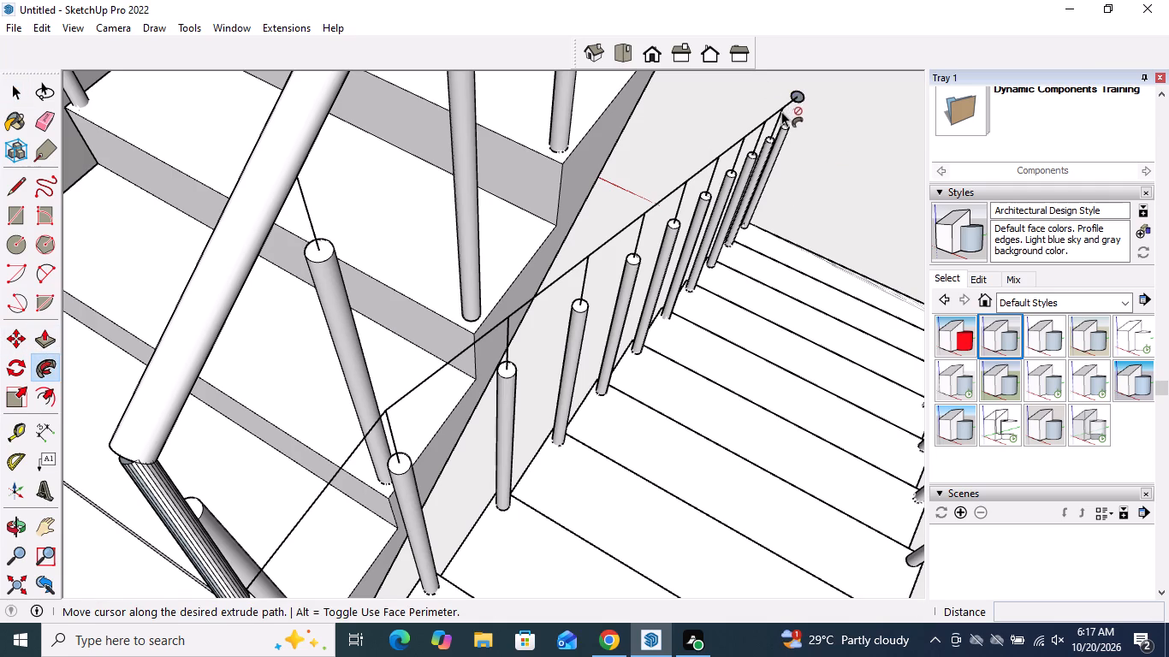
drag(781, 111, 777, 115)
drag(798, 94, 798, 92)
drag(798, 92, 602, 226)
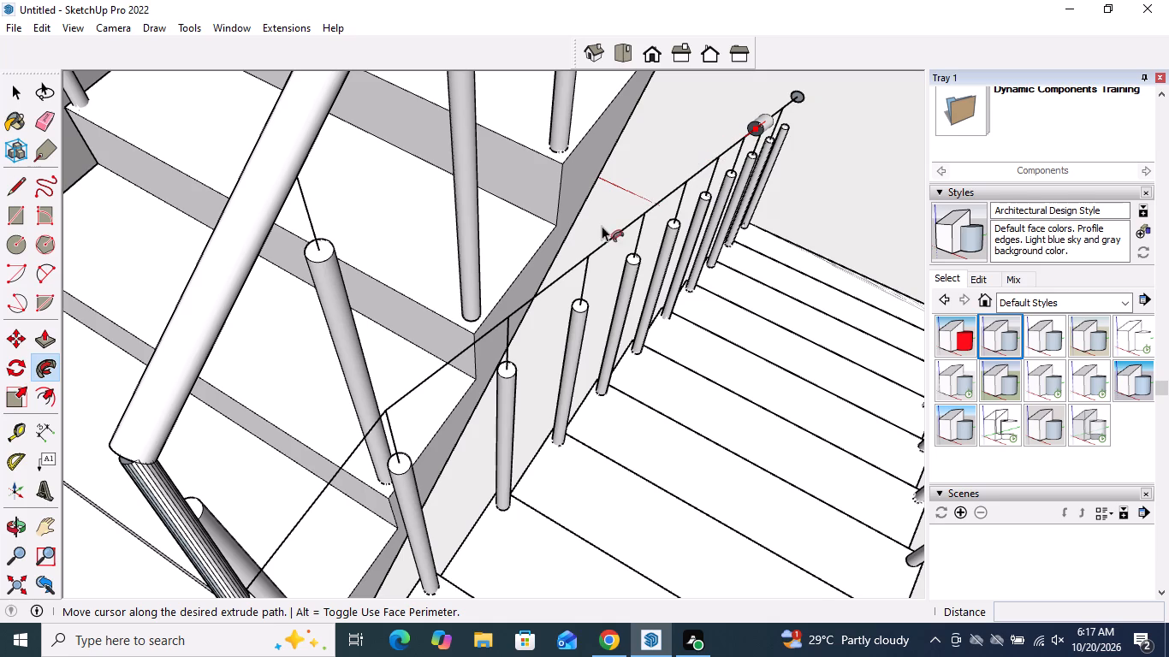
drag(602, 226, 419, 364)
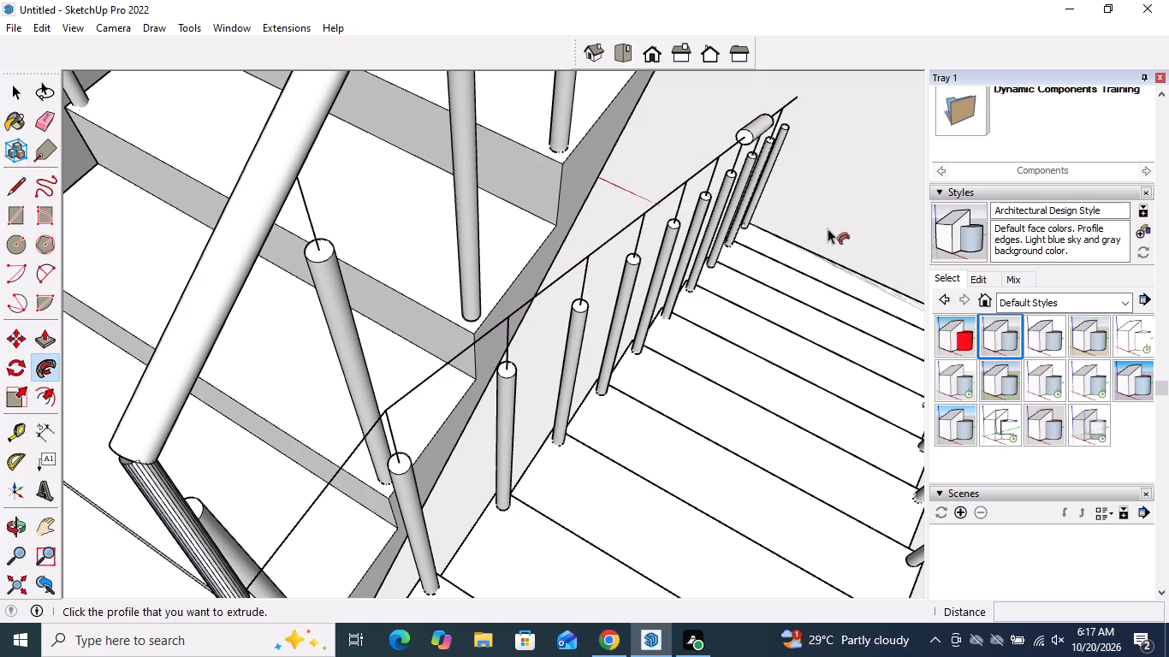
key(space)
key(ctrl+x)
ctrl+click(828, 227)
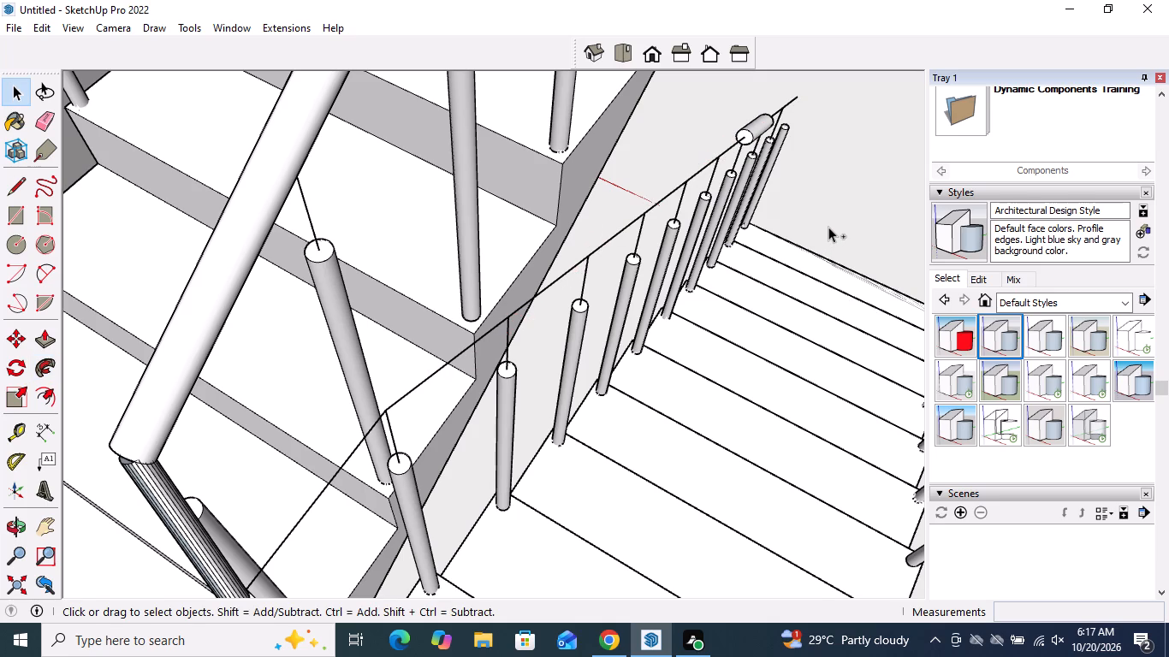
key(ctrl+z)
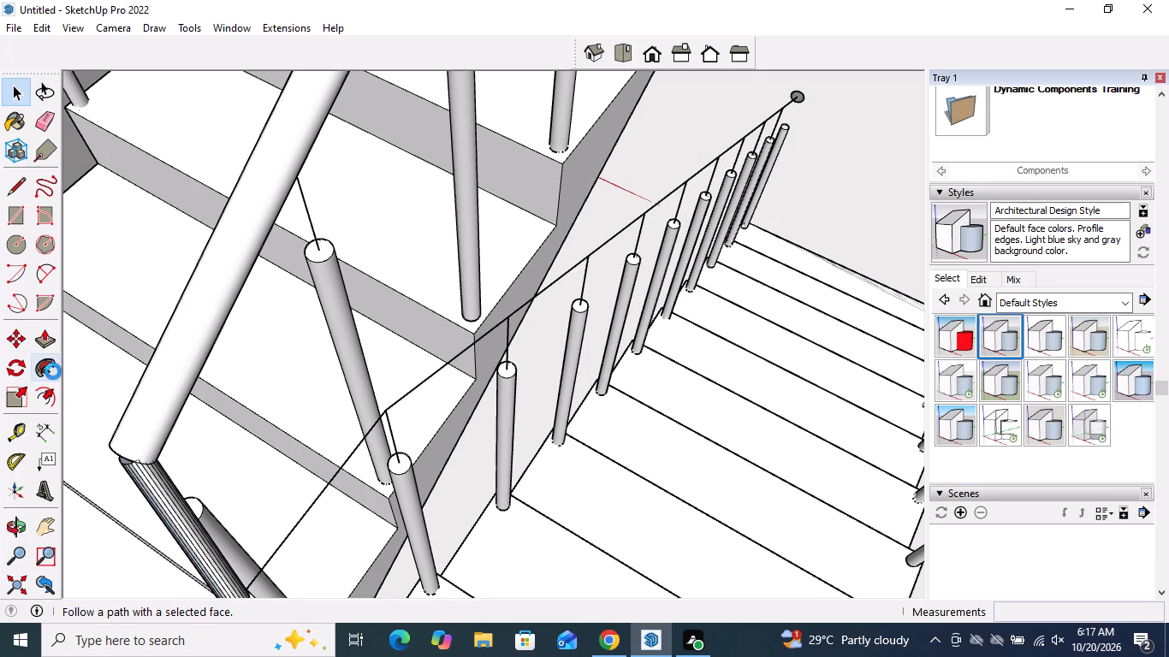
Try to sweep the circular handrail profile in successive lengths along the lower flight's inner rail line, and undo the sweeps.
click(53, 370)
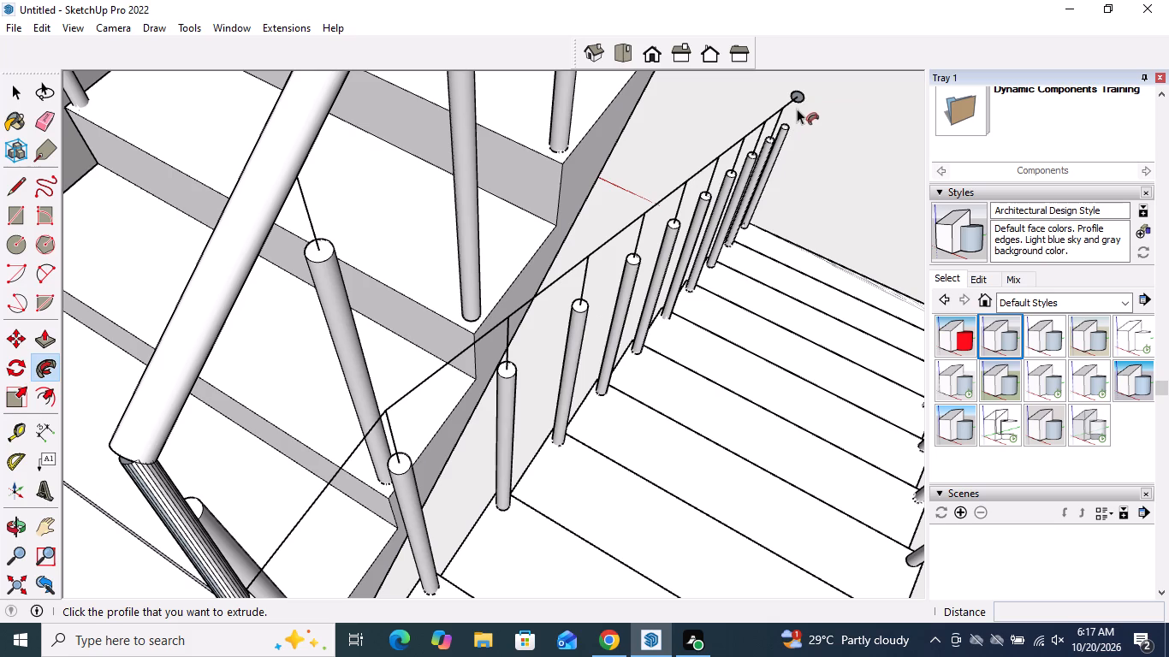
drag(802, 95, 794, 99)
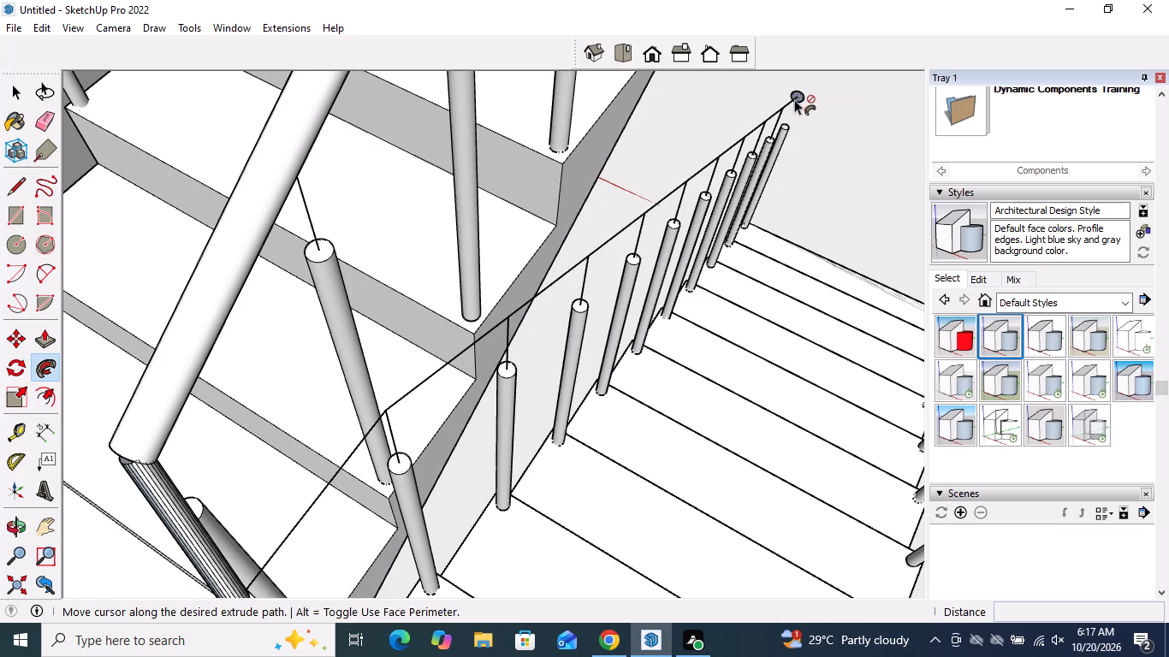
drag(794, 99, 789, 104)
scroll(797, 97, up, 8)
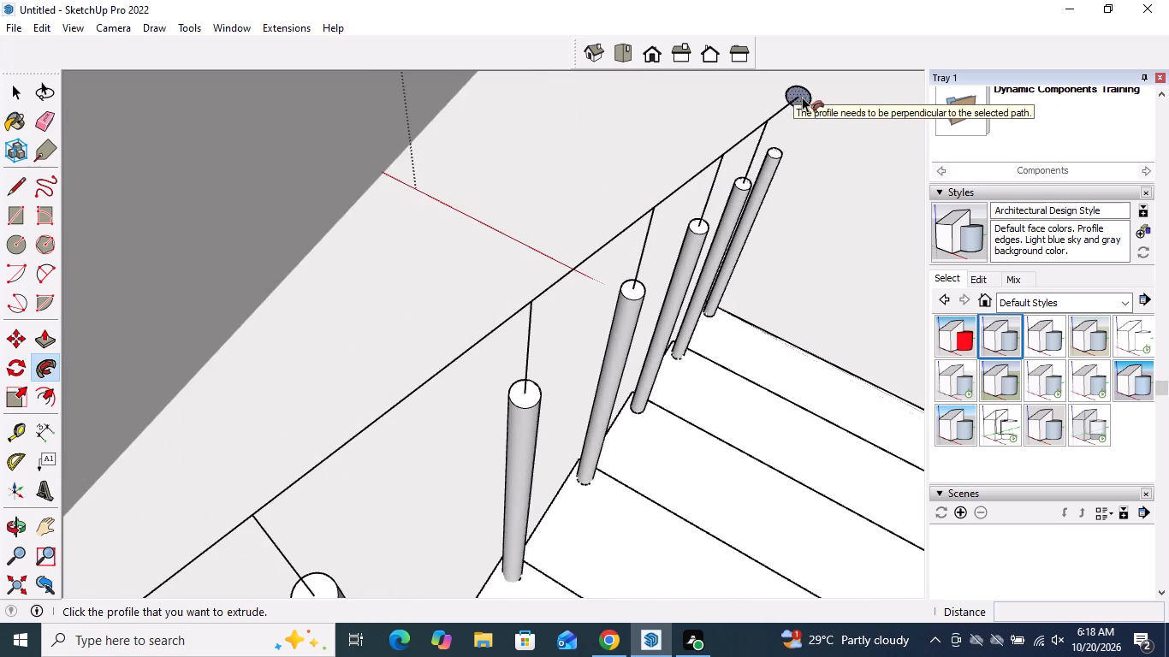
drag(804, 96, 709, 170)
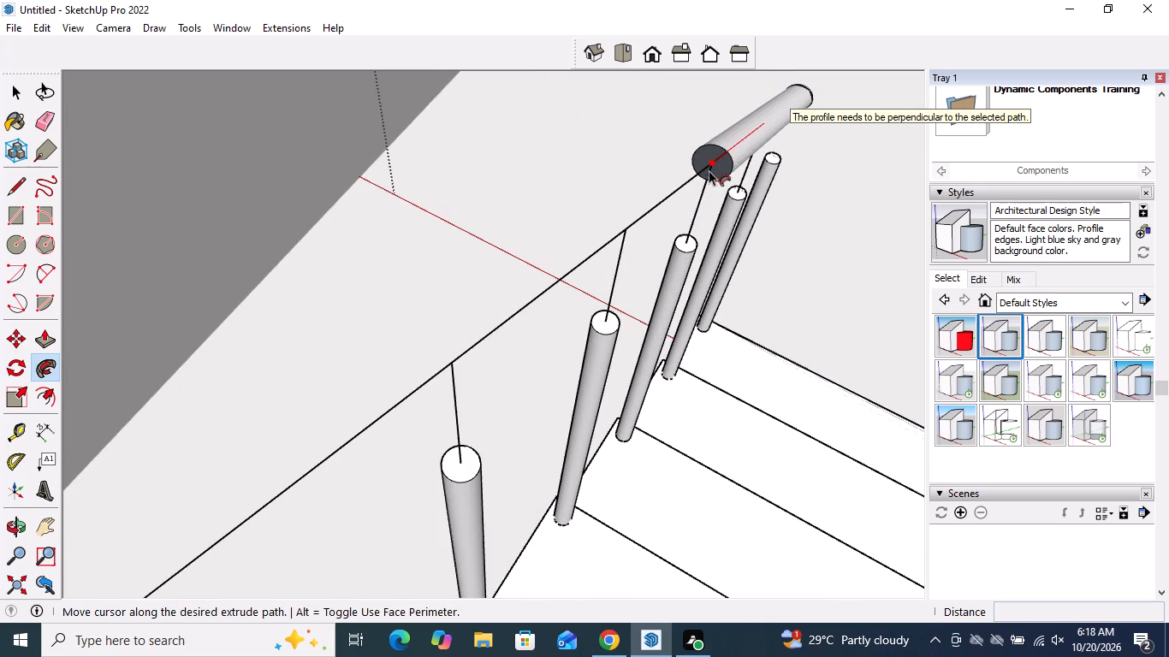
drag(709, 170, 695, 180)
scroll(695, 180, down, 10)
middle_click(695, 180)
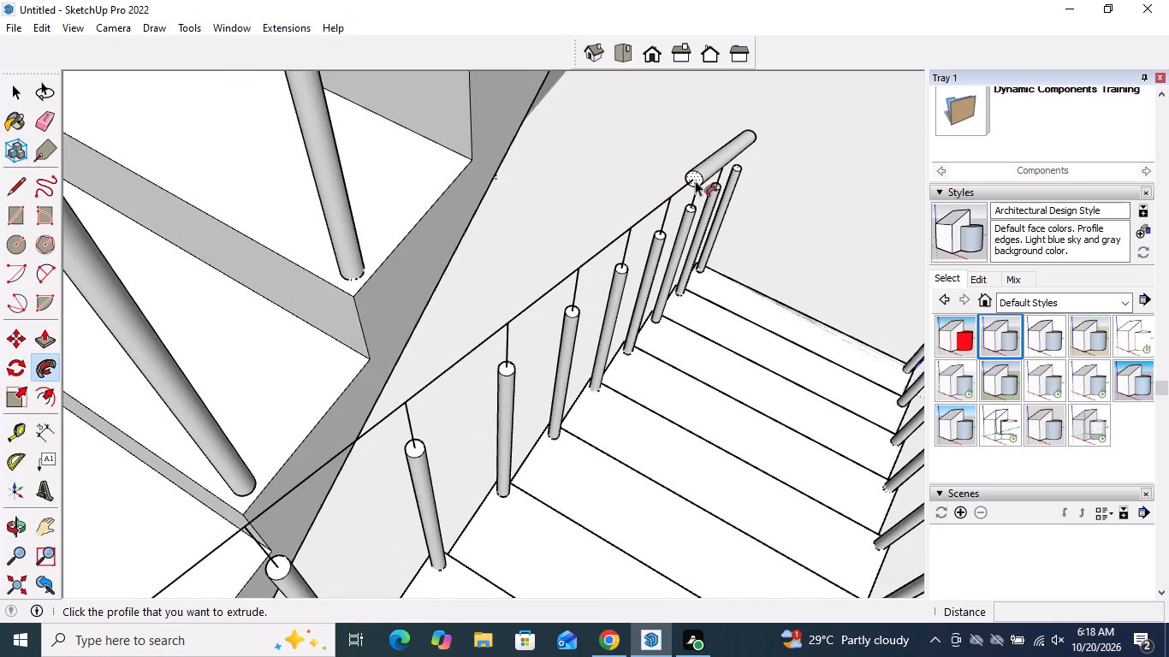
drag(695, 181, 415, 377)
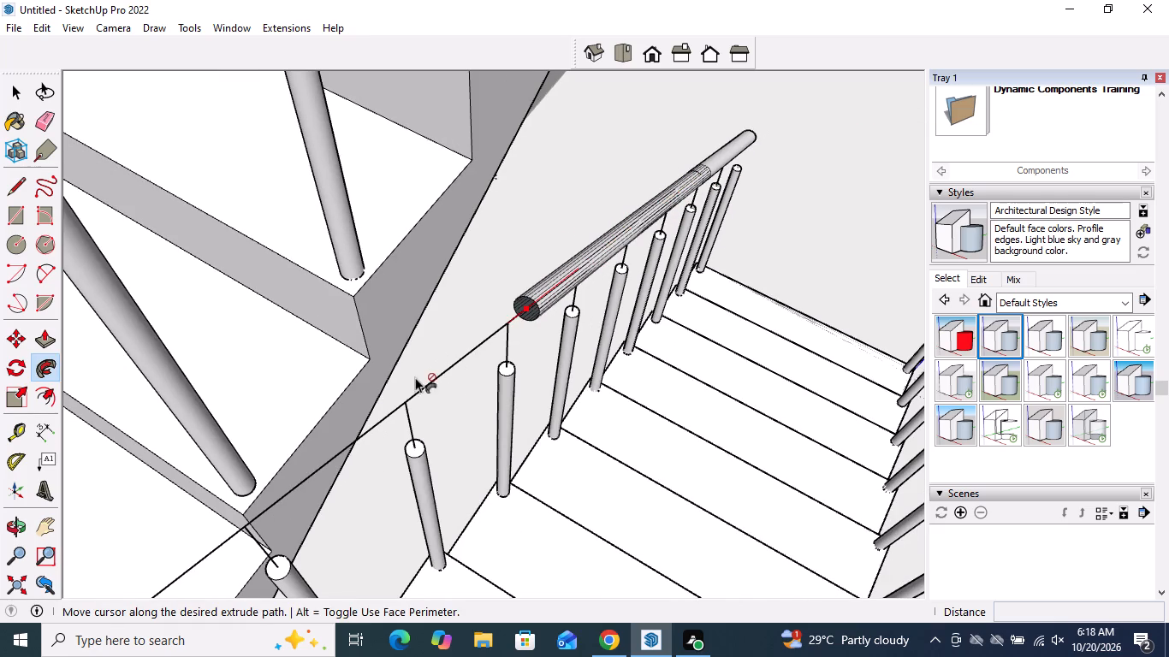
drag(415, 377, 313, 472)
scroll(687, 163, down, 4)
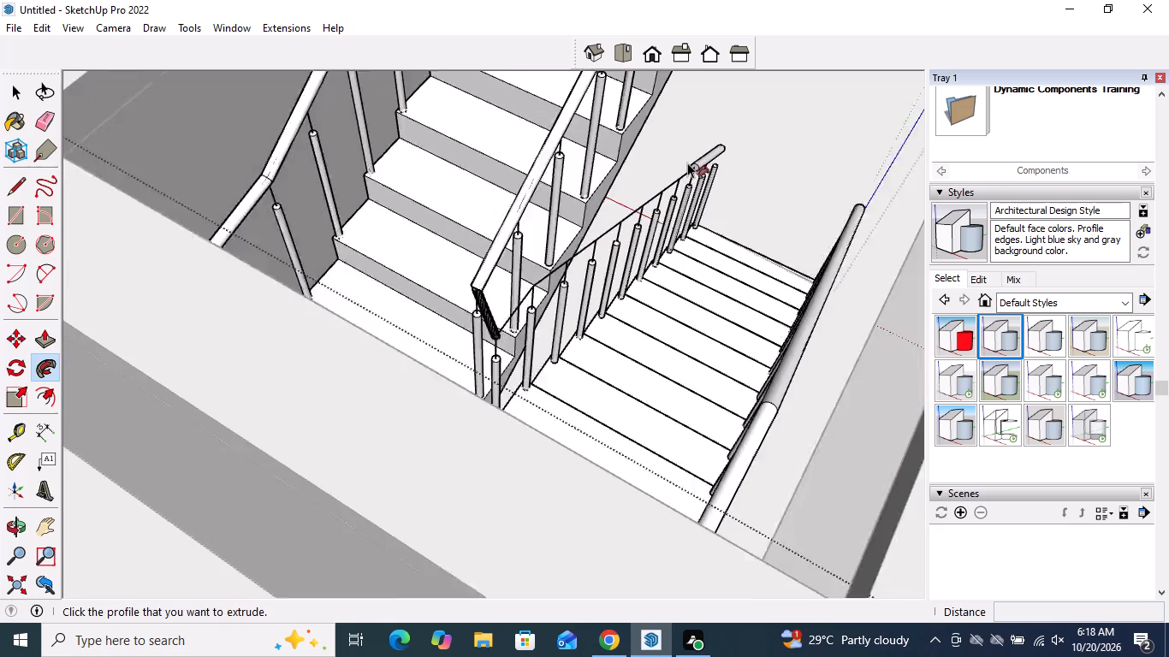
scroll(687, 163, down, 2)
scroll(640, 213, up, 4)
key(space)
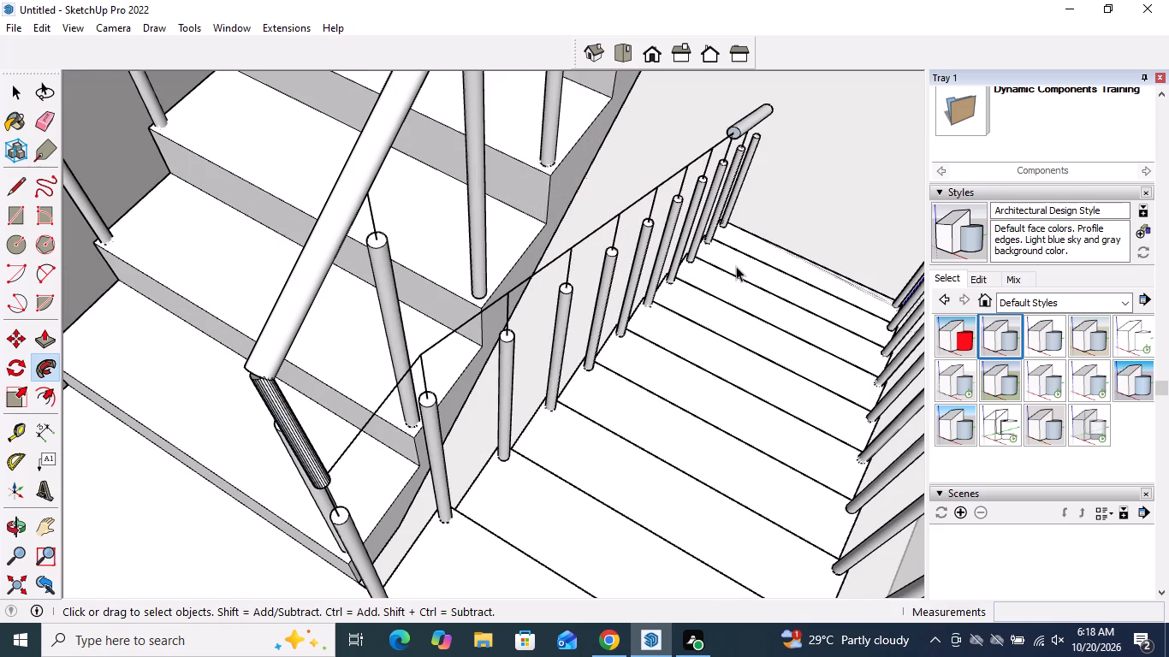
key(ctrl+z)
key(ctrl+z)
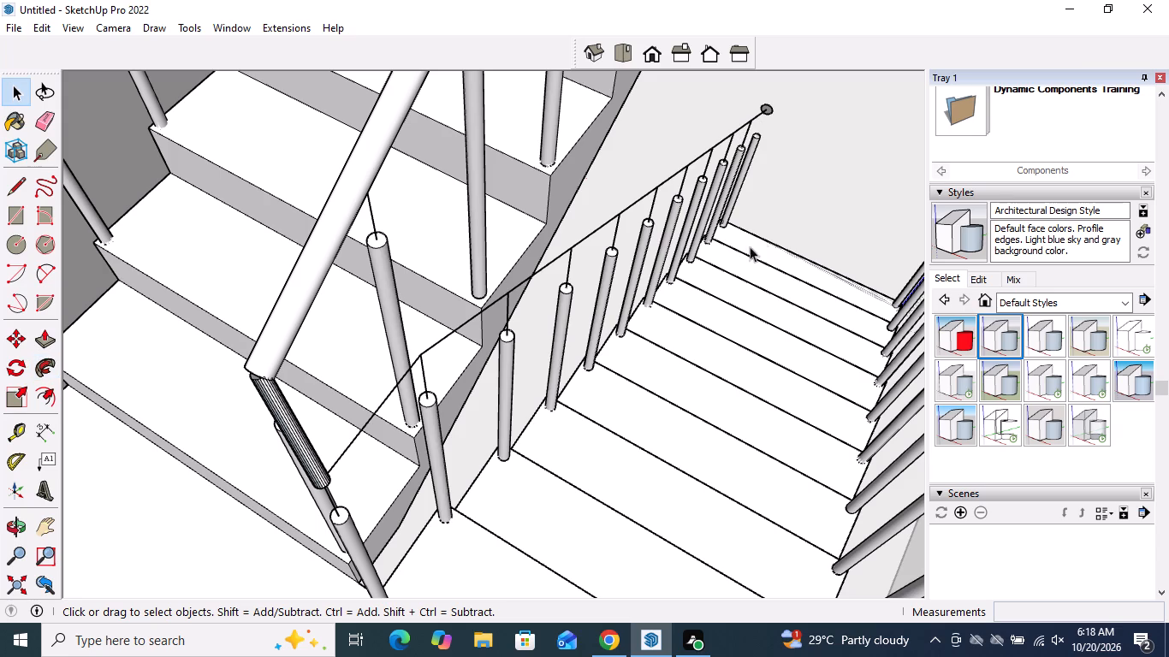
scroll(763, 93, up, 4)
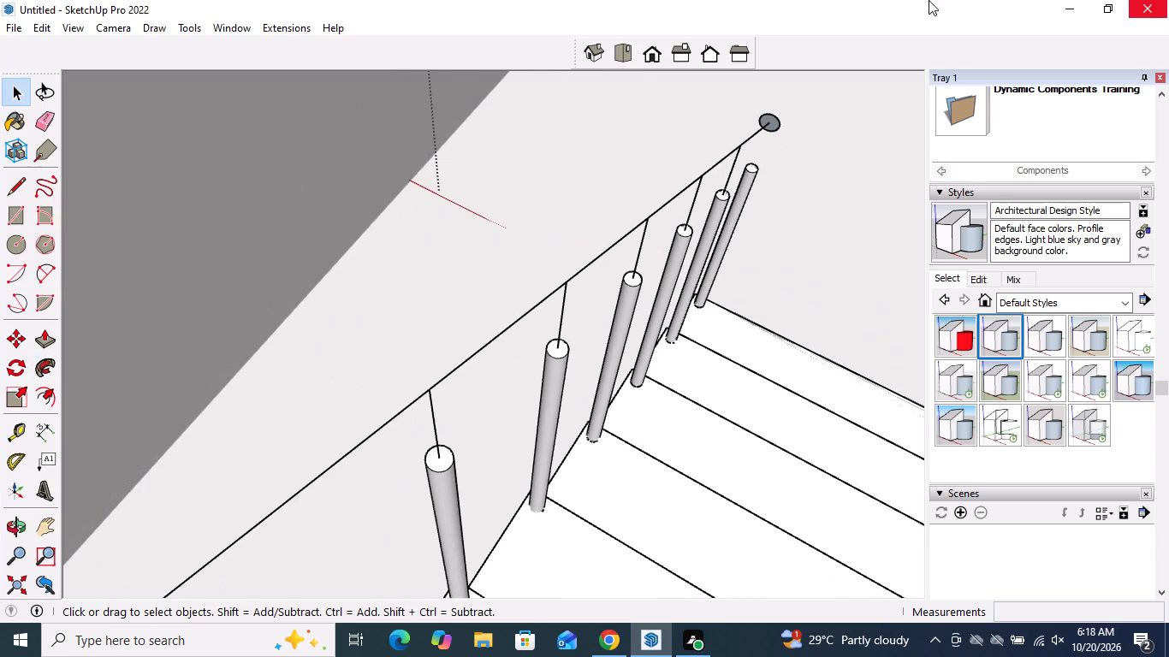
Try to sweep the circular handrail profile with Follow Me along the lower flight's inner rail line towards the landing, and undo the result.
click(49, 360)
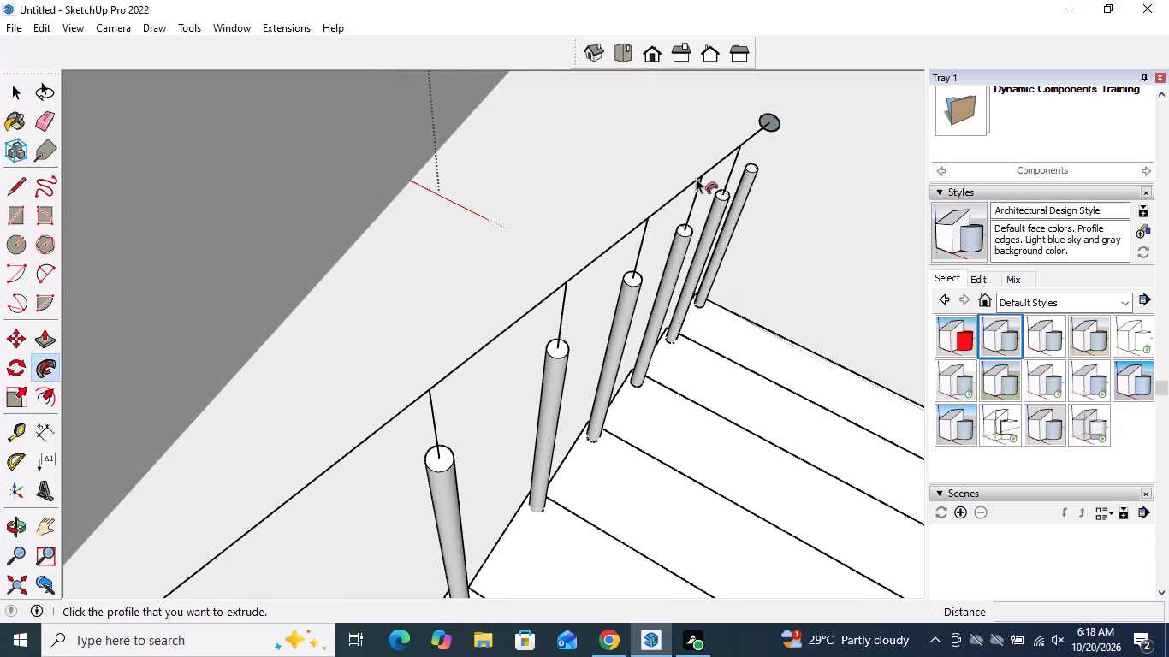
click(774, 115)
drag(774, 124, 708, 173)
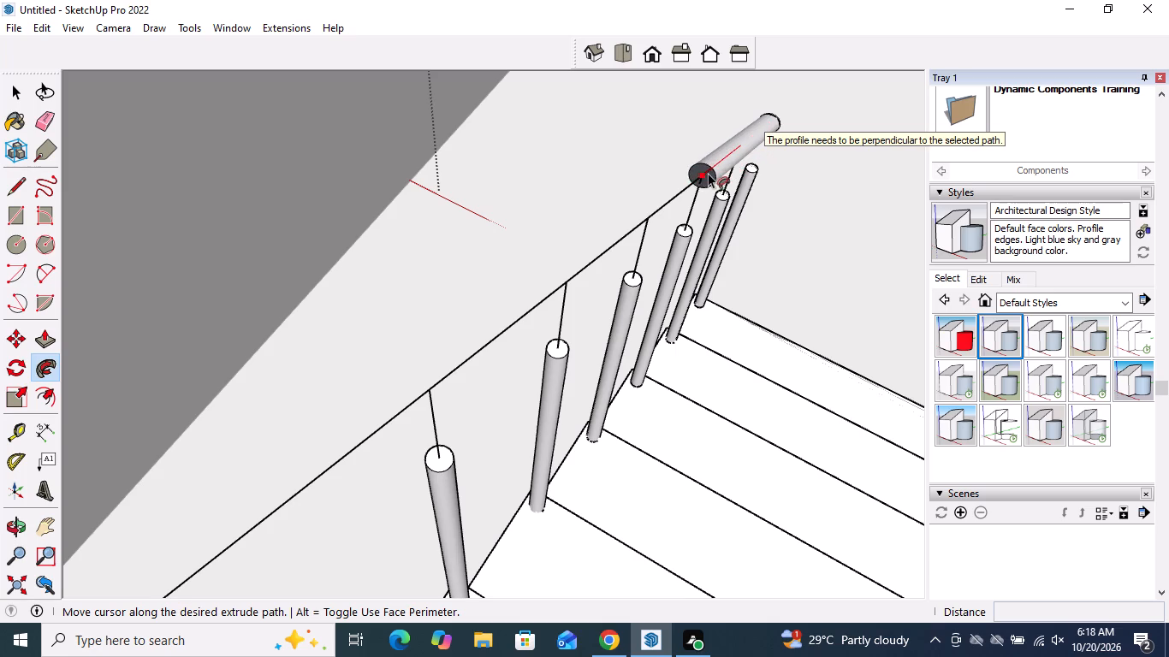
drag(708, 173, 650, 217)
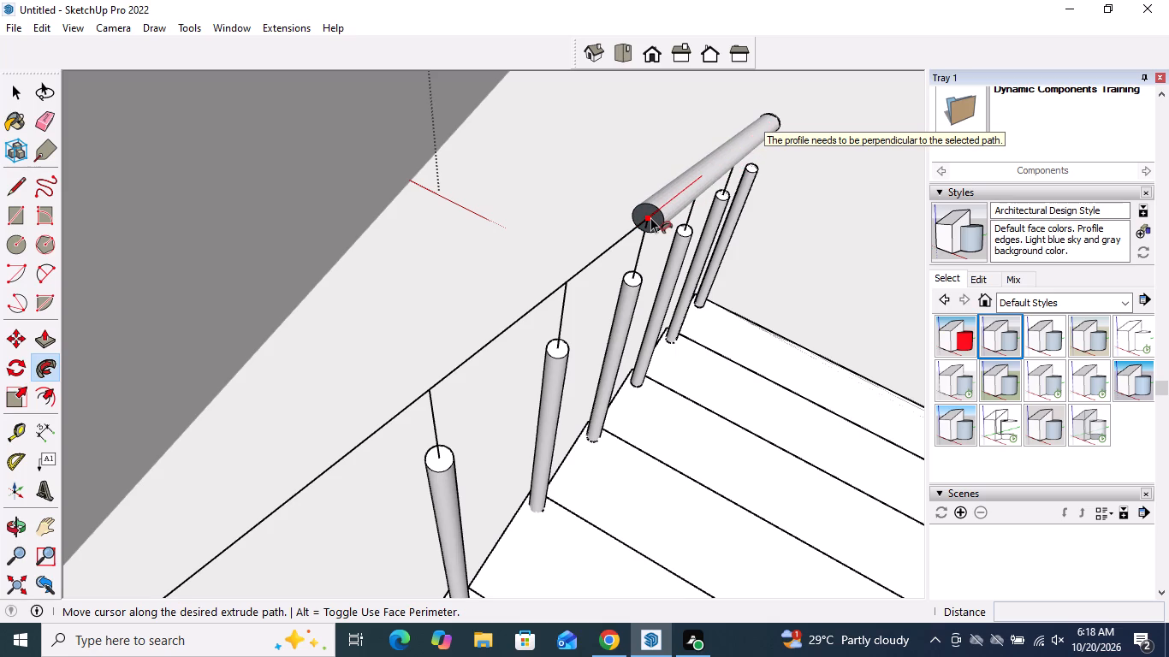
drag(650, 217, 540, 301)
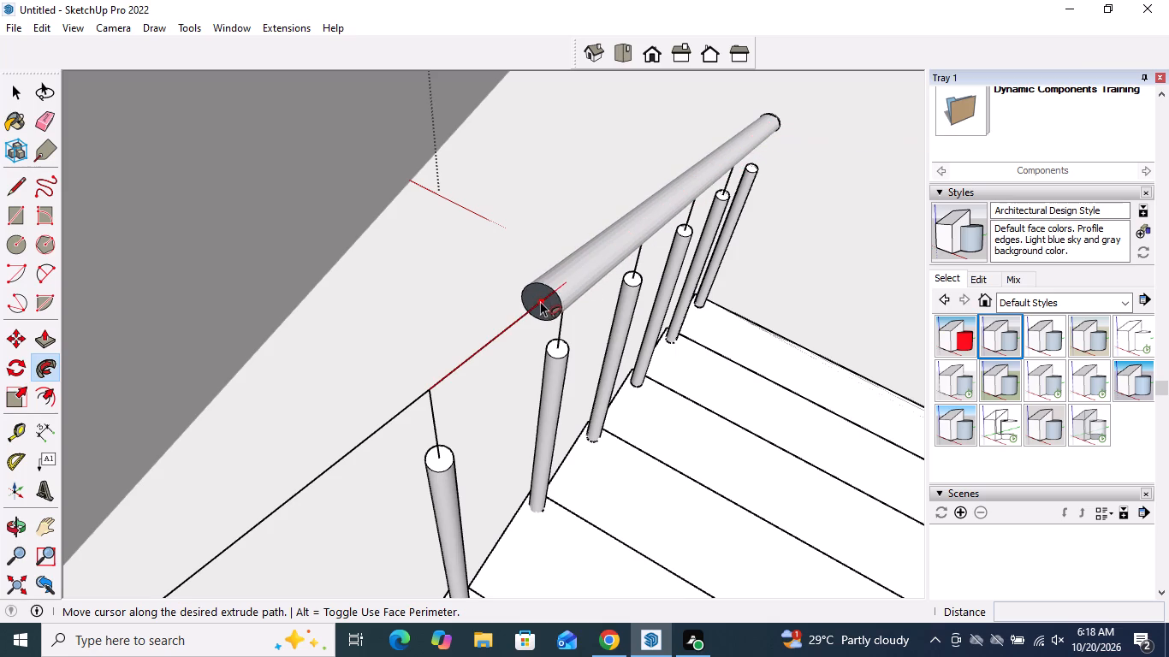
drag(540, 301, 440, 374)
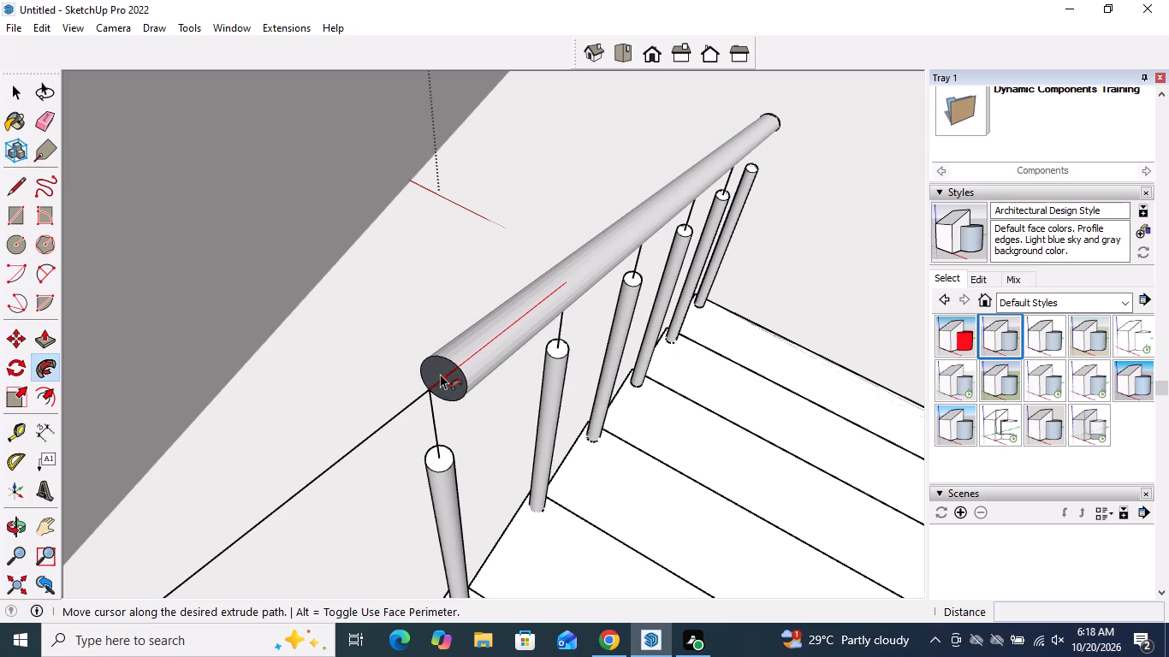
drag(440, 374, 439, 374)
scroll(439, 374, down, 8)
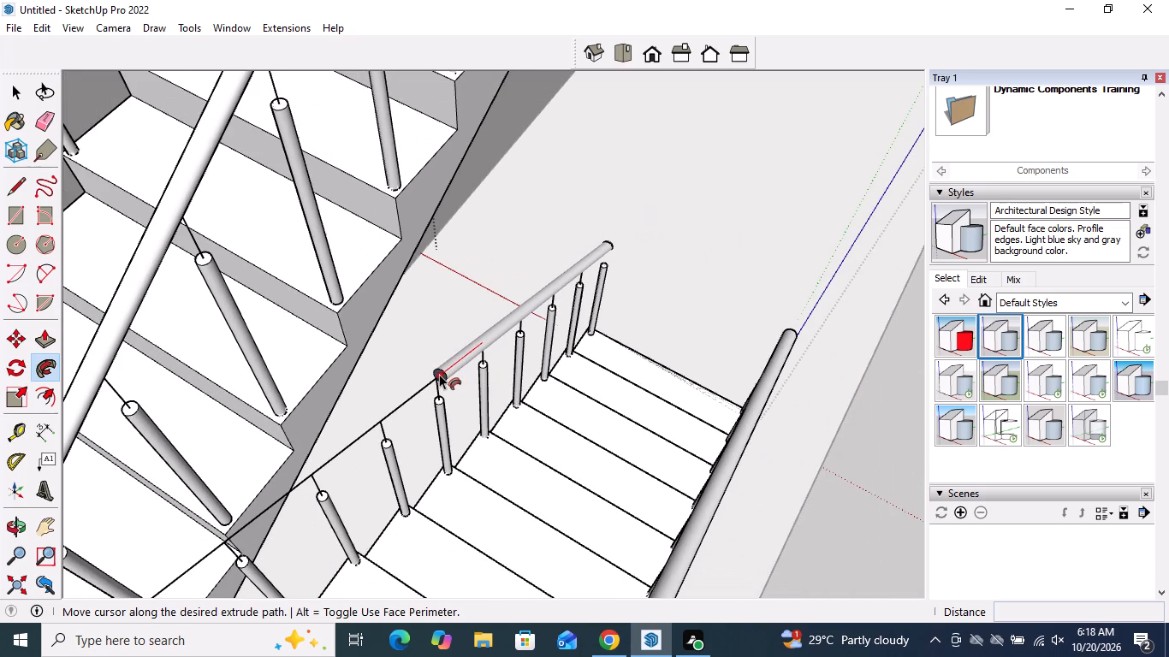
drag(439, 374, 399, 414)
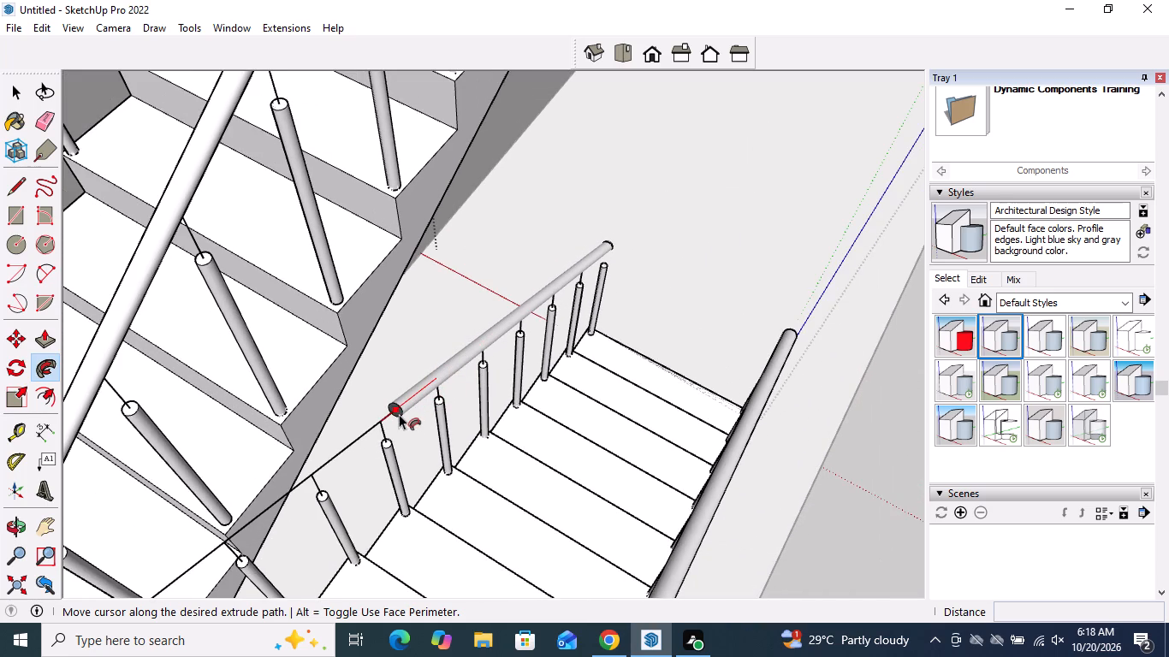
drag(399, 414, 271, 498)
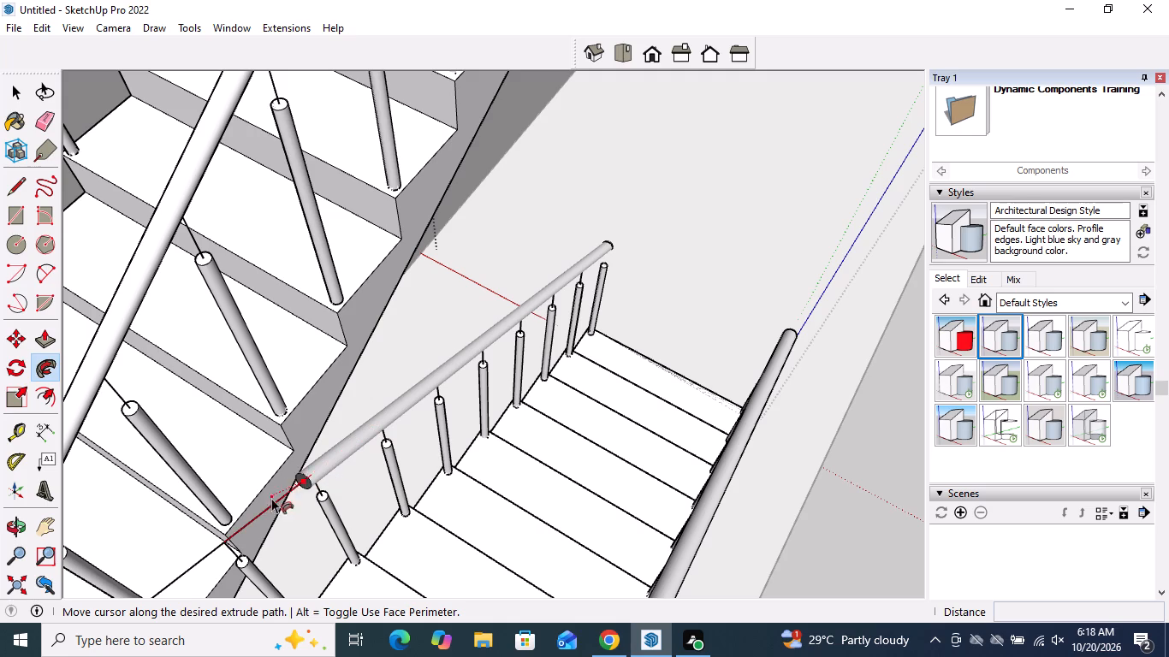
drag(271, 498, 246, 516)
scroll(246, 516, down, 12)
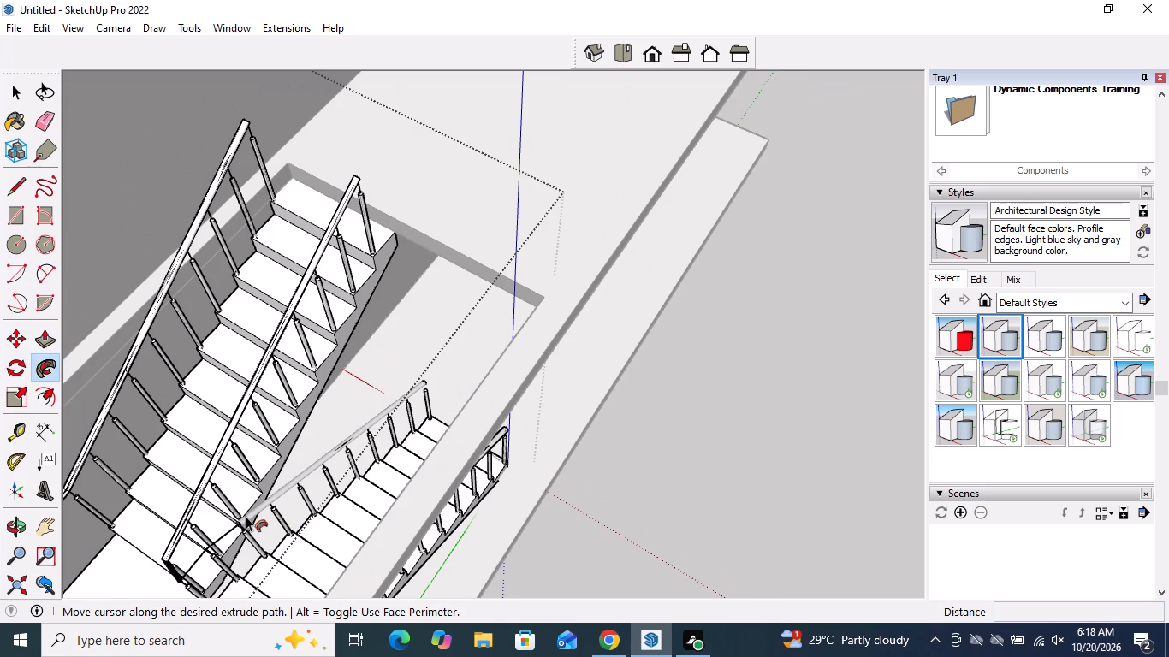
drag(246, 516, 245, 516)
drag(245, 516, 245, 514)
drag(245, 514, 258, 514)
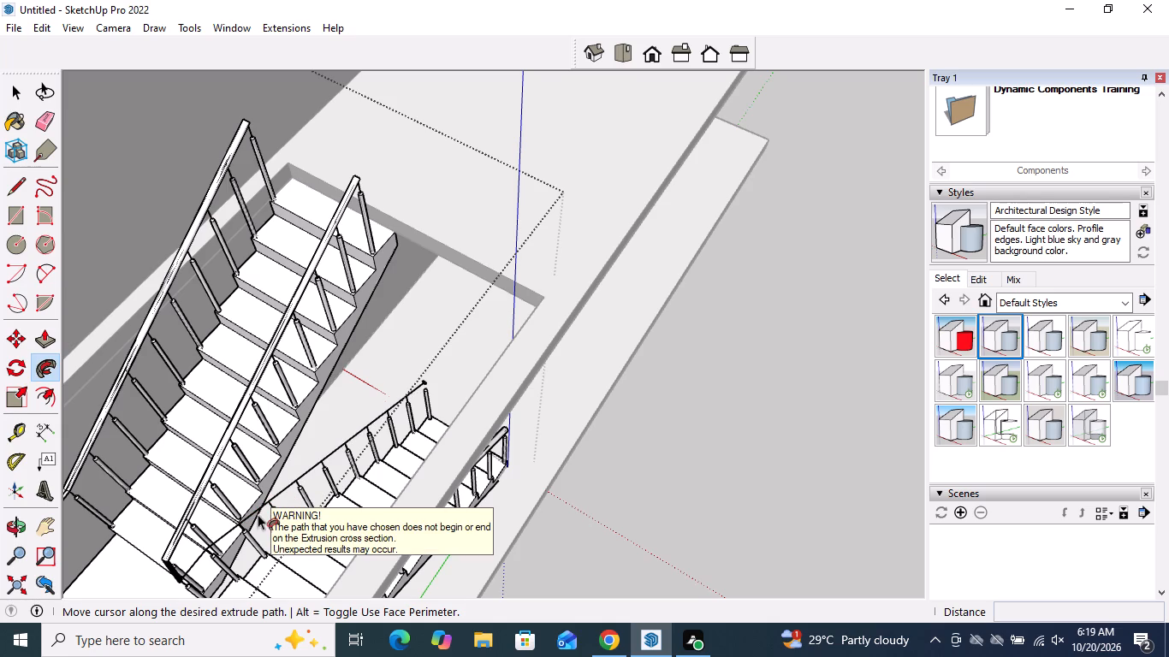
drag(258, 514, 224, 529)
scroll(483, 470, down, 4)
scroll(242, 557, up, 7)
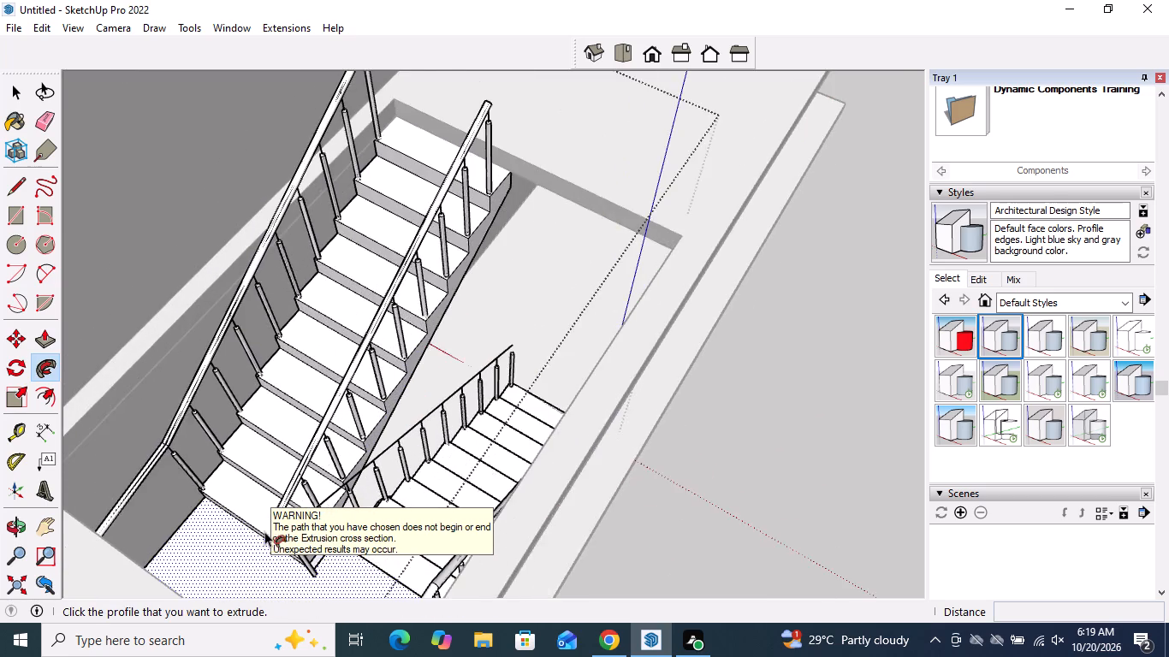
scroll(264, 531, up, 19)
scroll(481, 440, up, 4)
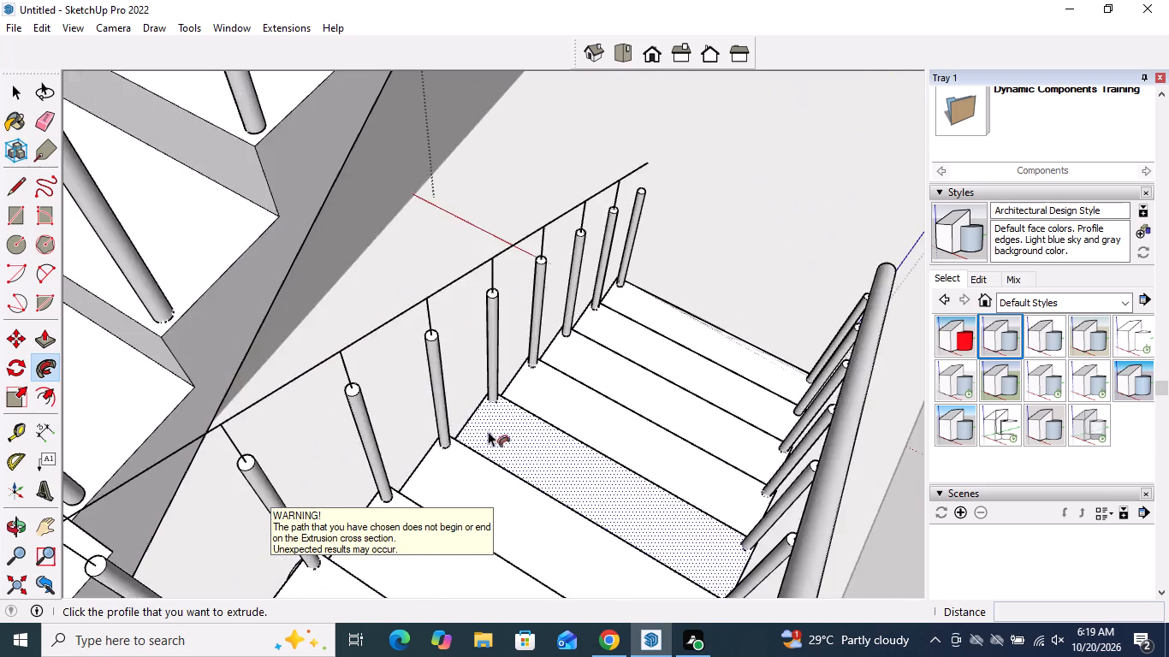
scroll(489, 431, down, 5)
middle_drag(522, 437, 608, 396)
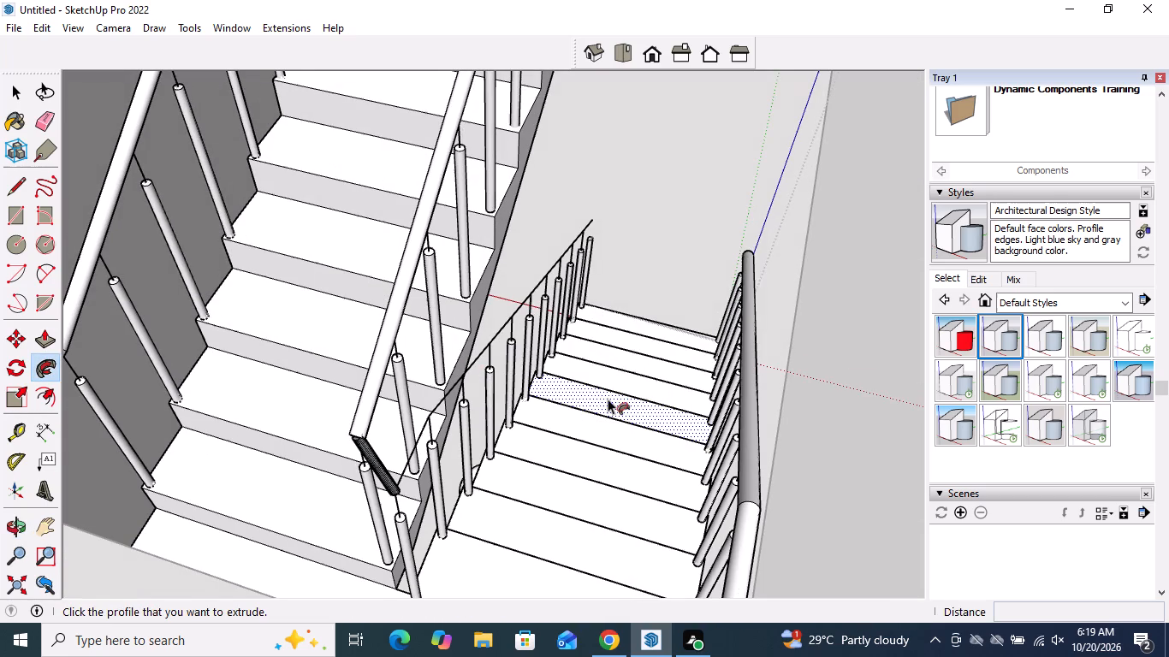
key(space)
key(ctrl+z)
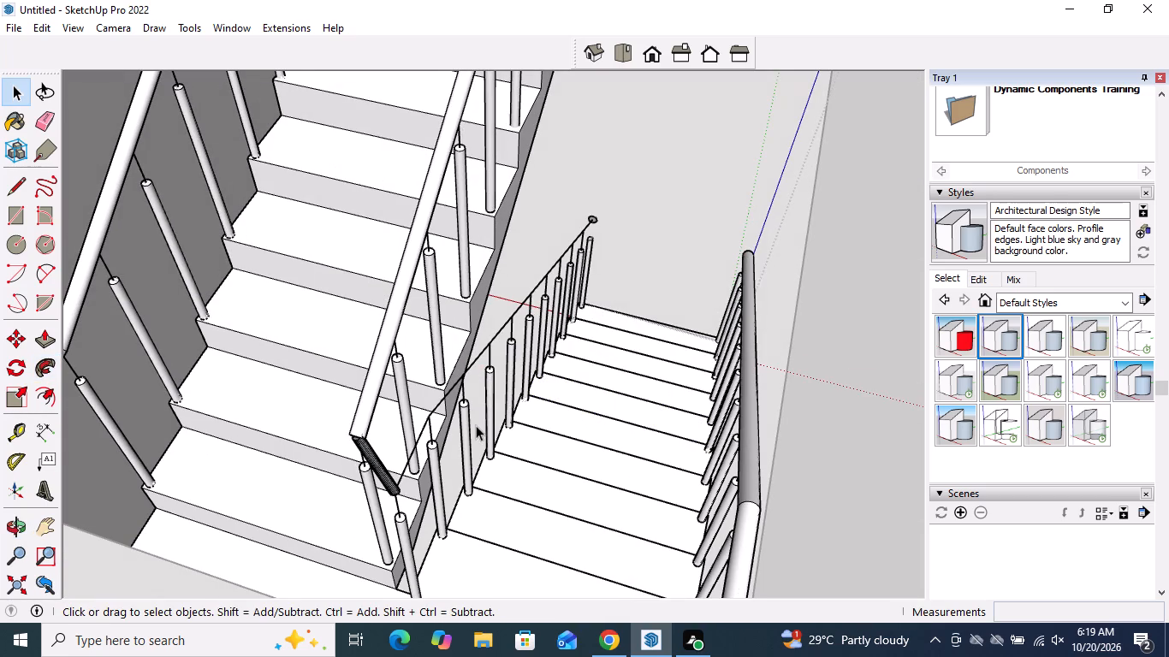
Sweep the circular handrail profile at the lower end of the lower flight's inner rail line along that line with Follow Me.
middle_drag(419, 454, 424, 431)
scroll(424, 443, up, 2)
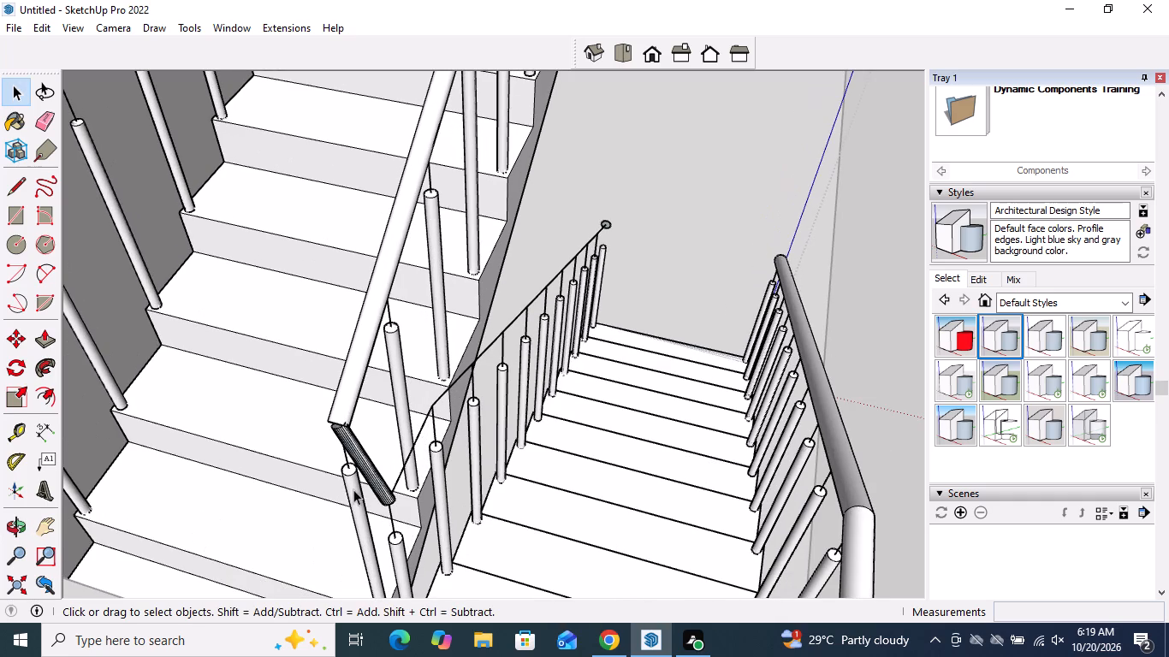
click(49, 357)
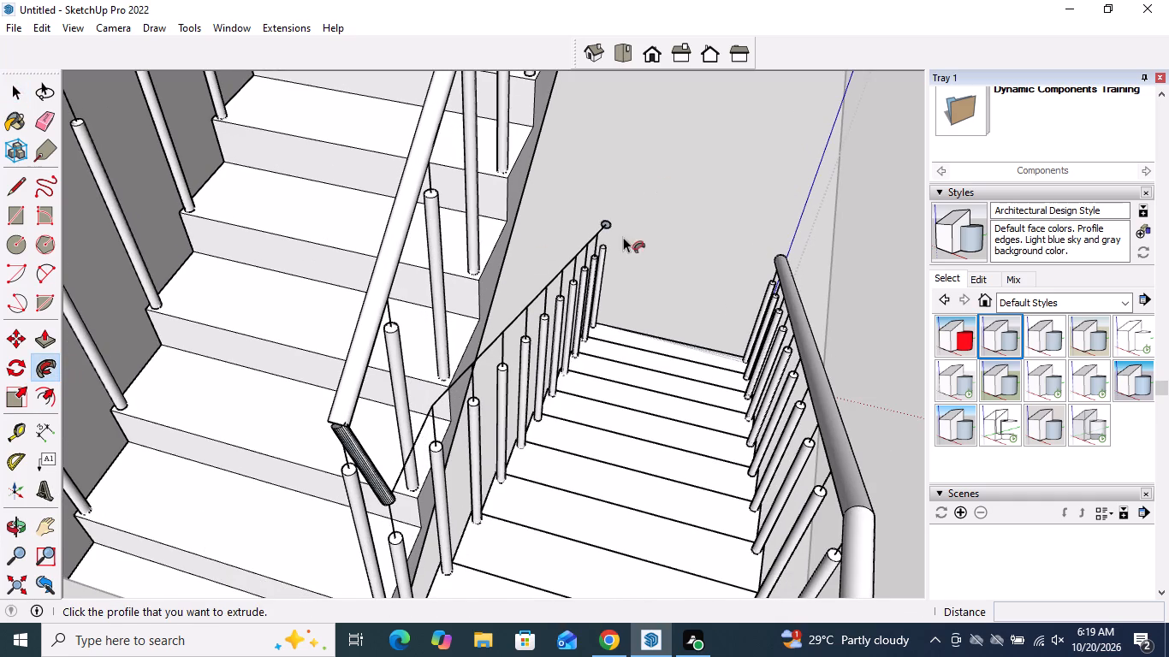
drag(608, 224, 599, 229)
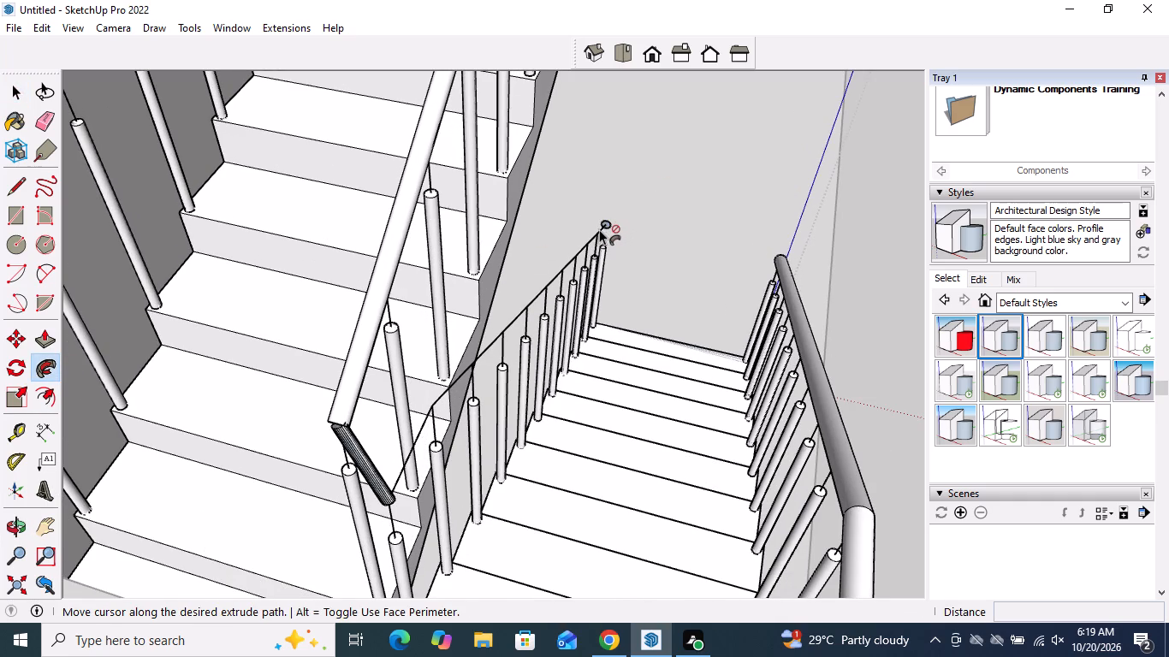
drag(599, 229, 585, 243)
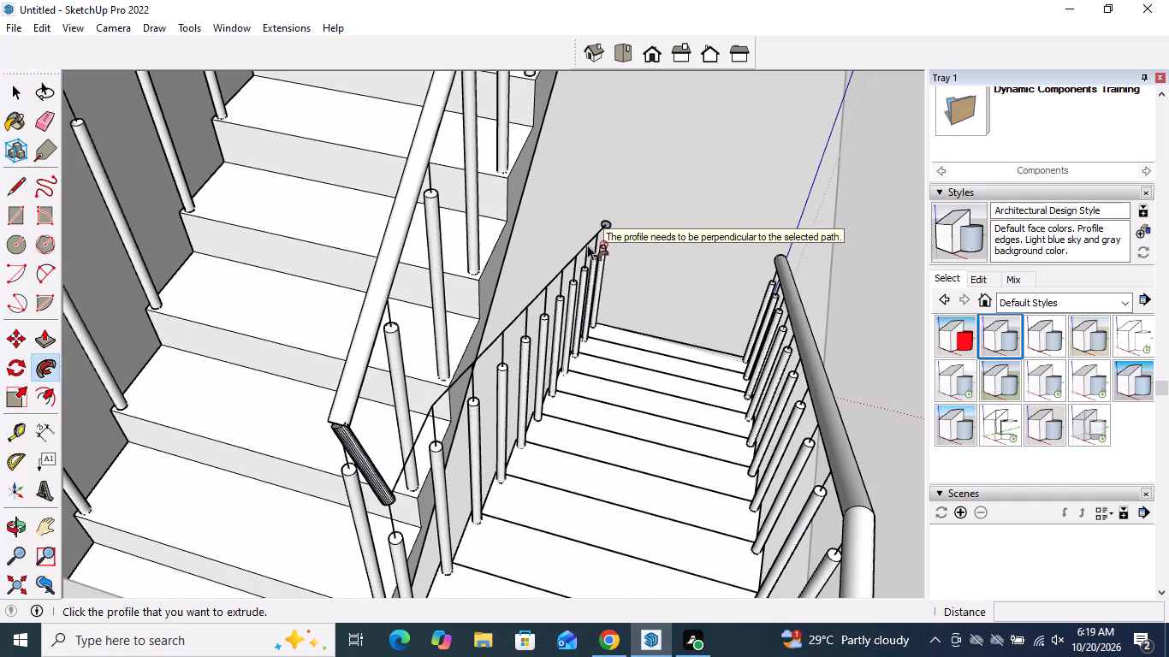
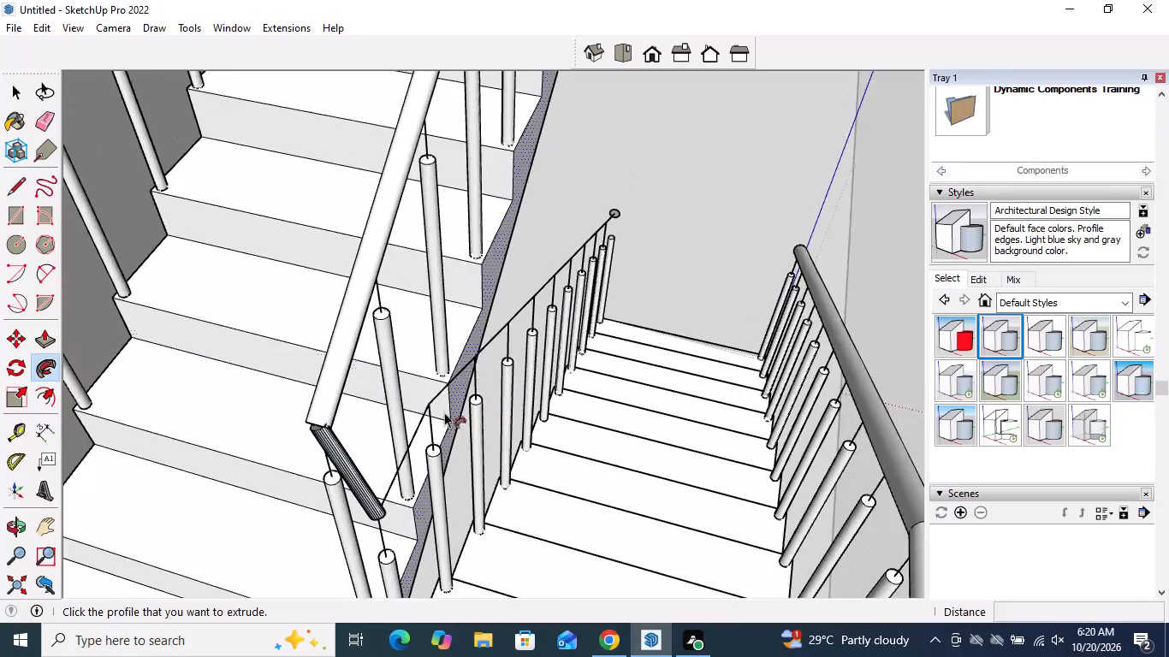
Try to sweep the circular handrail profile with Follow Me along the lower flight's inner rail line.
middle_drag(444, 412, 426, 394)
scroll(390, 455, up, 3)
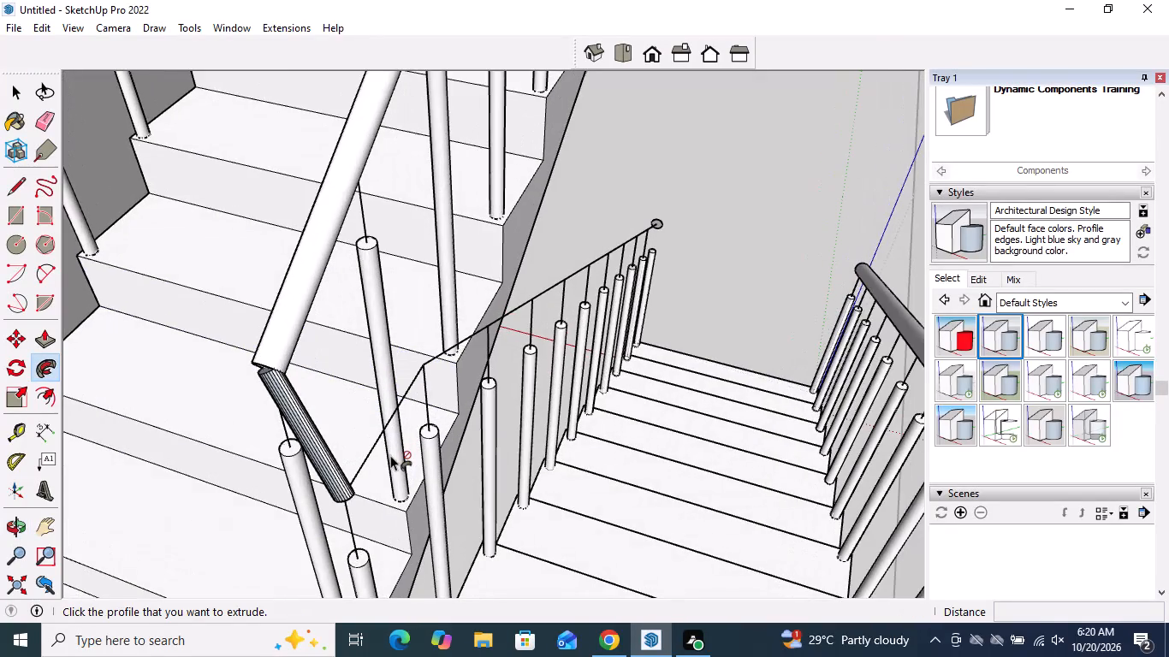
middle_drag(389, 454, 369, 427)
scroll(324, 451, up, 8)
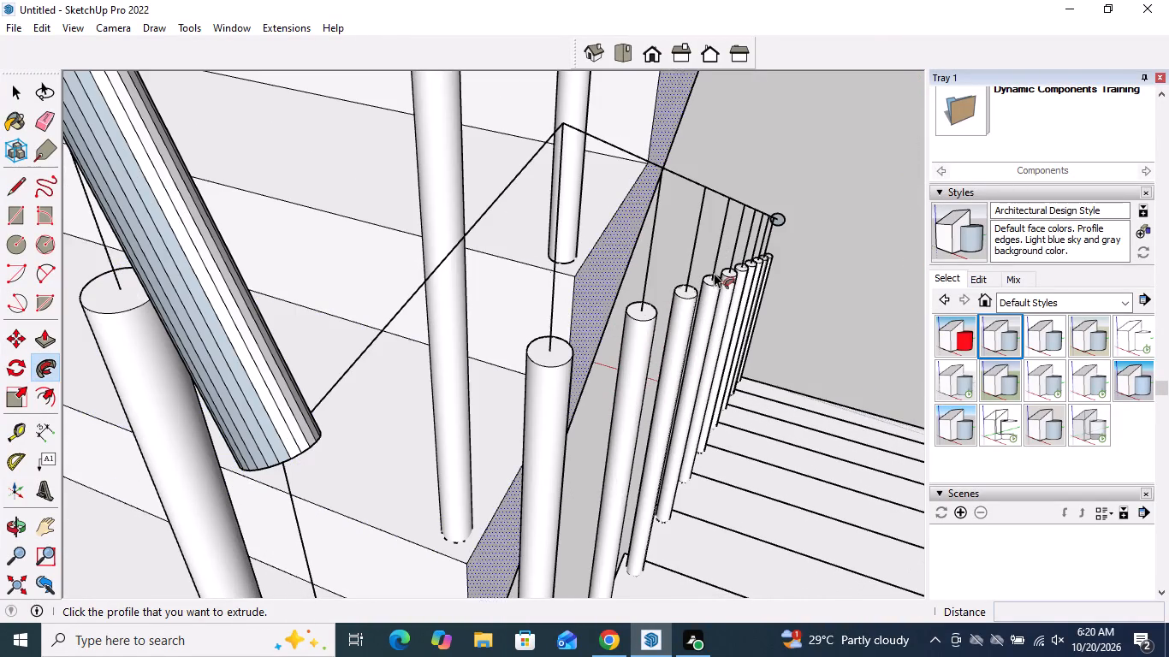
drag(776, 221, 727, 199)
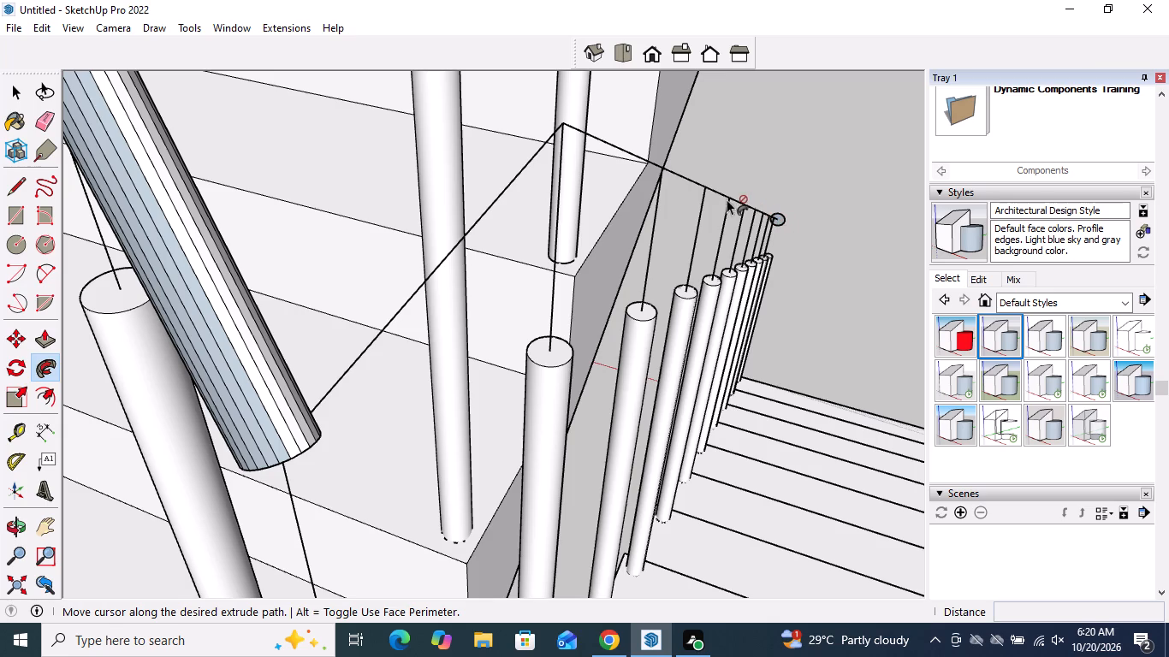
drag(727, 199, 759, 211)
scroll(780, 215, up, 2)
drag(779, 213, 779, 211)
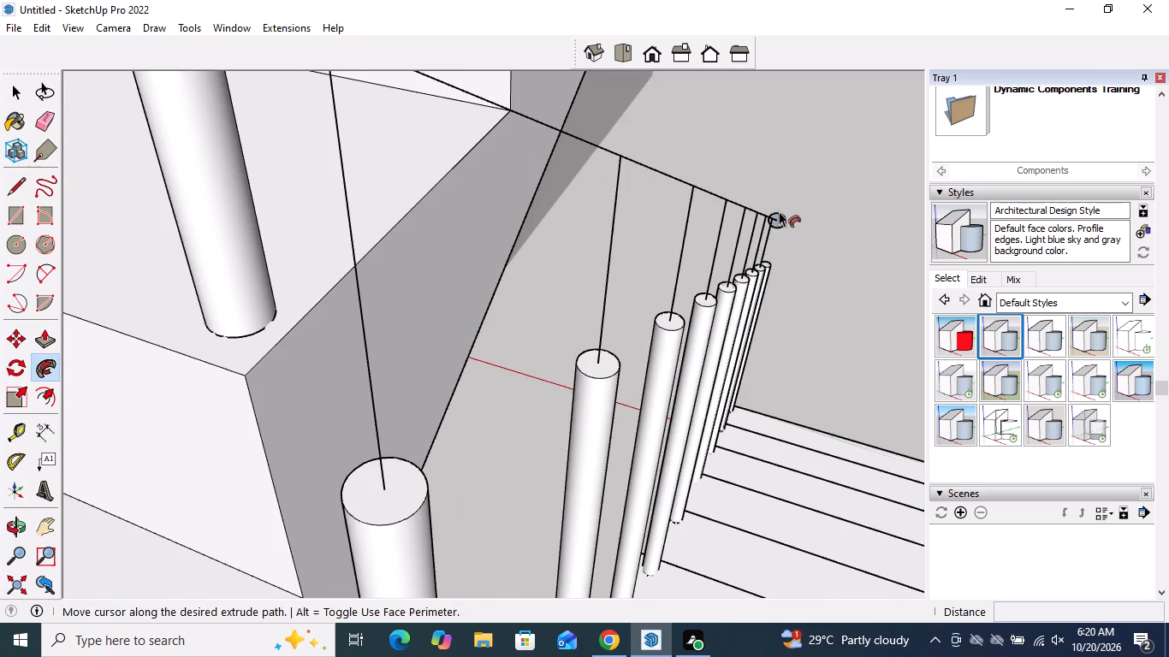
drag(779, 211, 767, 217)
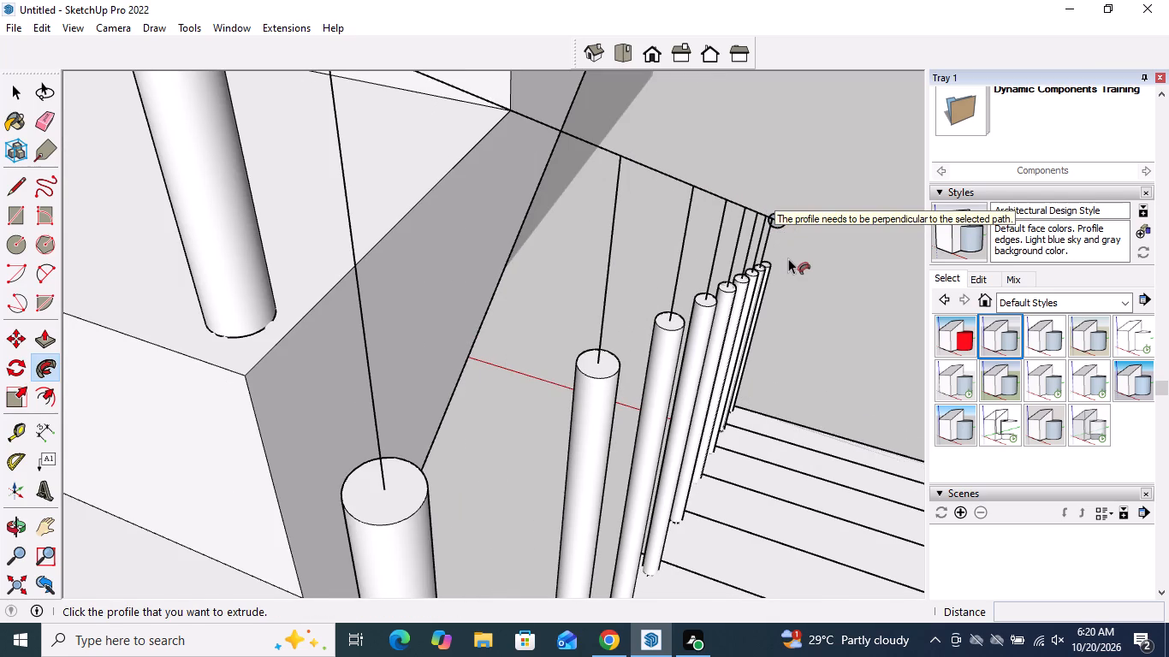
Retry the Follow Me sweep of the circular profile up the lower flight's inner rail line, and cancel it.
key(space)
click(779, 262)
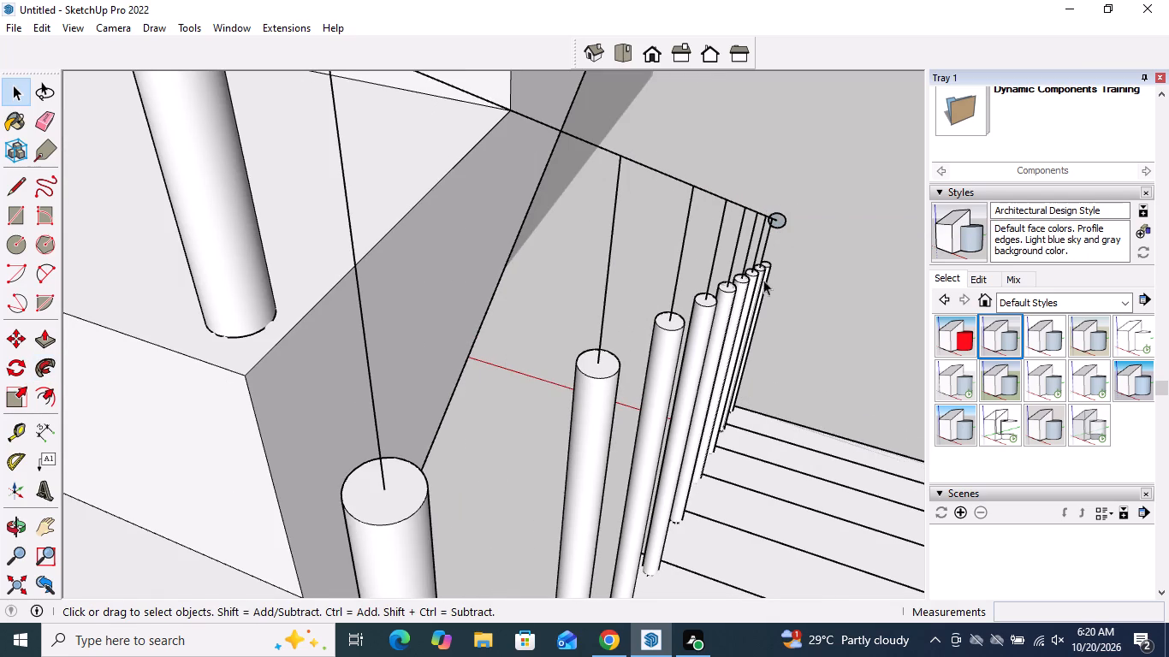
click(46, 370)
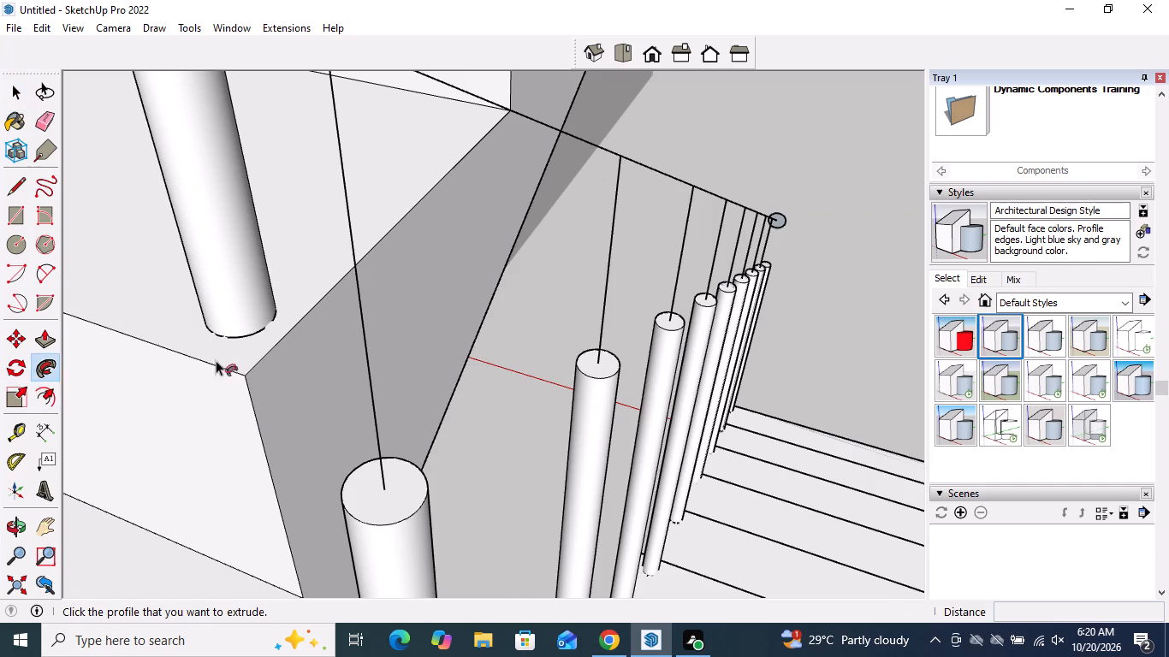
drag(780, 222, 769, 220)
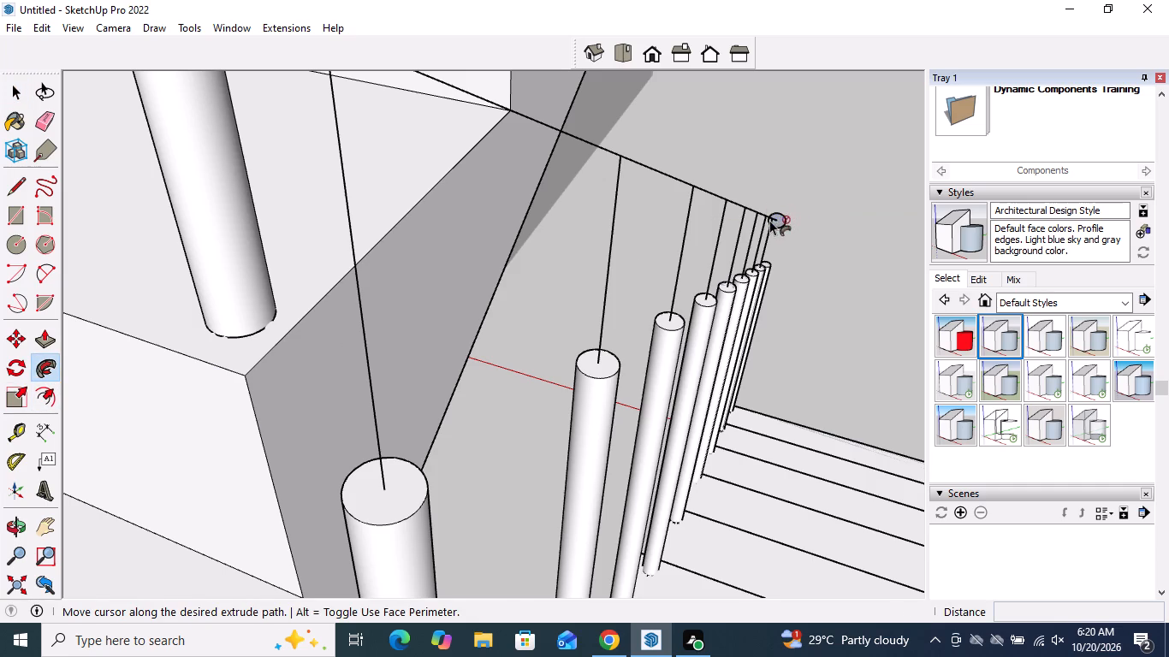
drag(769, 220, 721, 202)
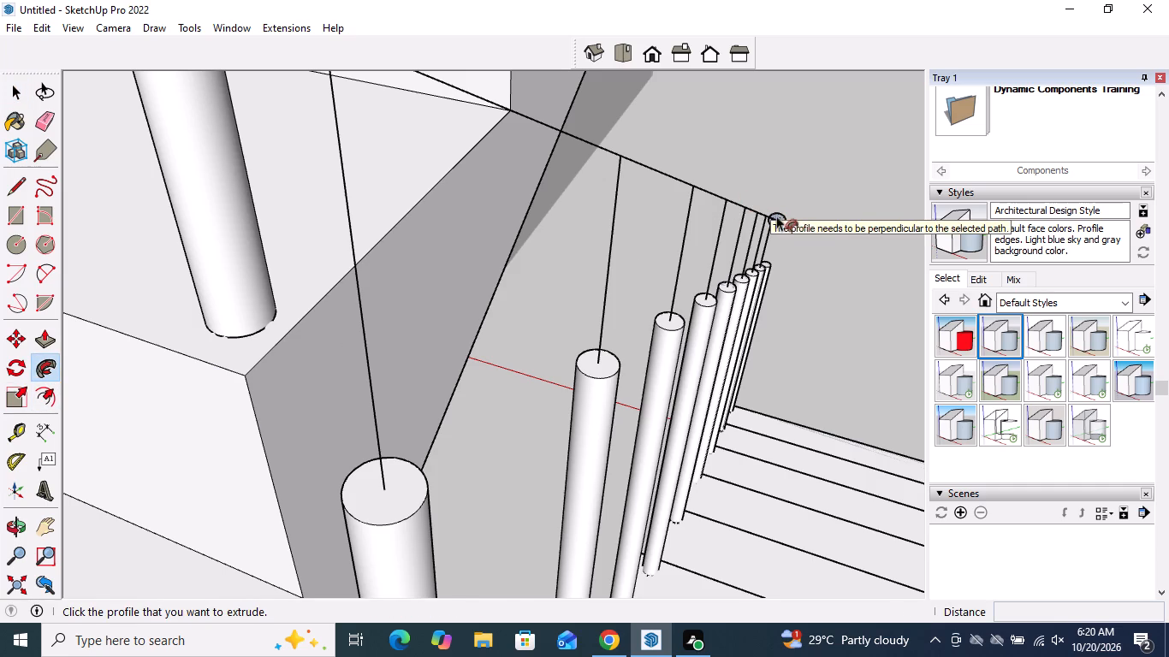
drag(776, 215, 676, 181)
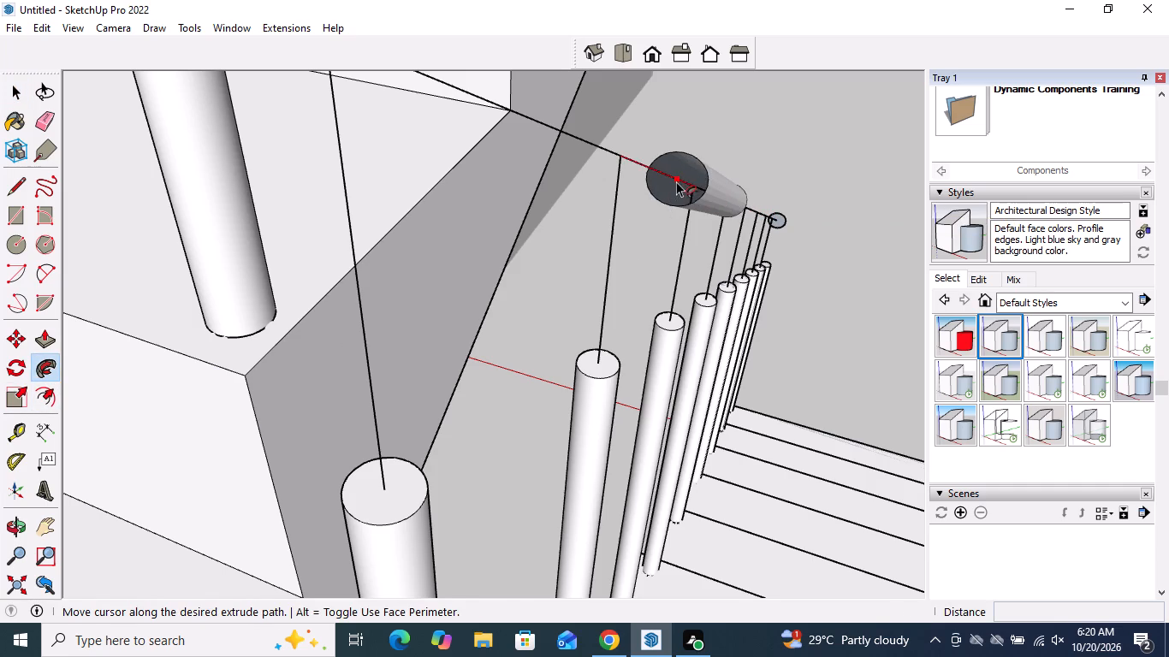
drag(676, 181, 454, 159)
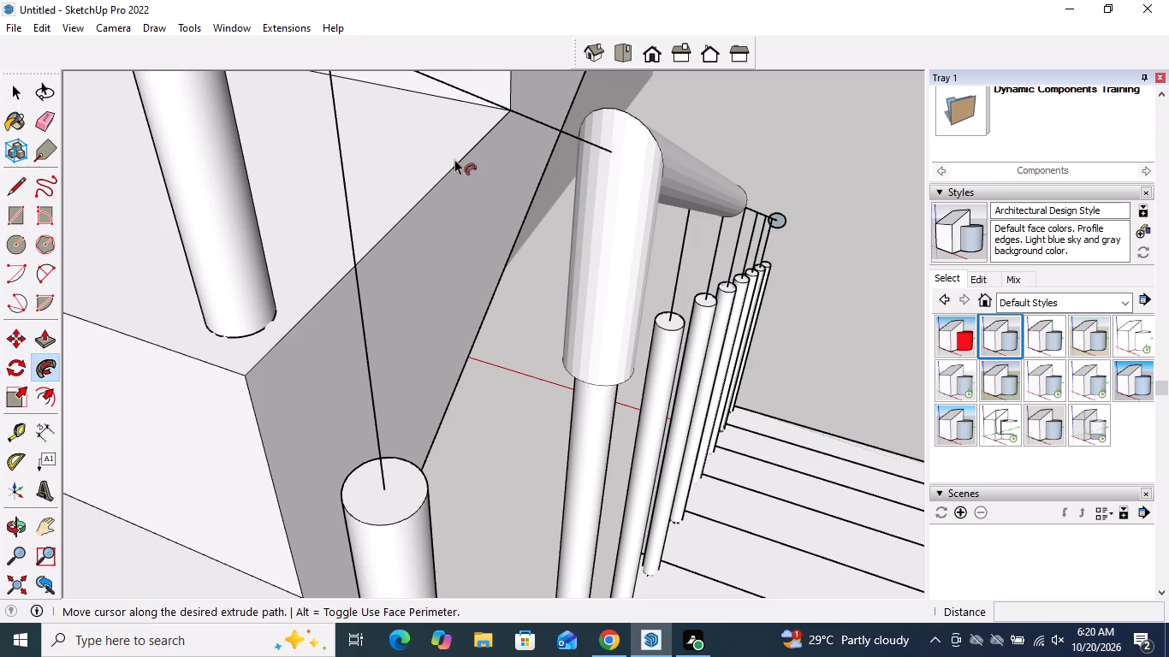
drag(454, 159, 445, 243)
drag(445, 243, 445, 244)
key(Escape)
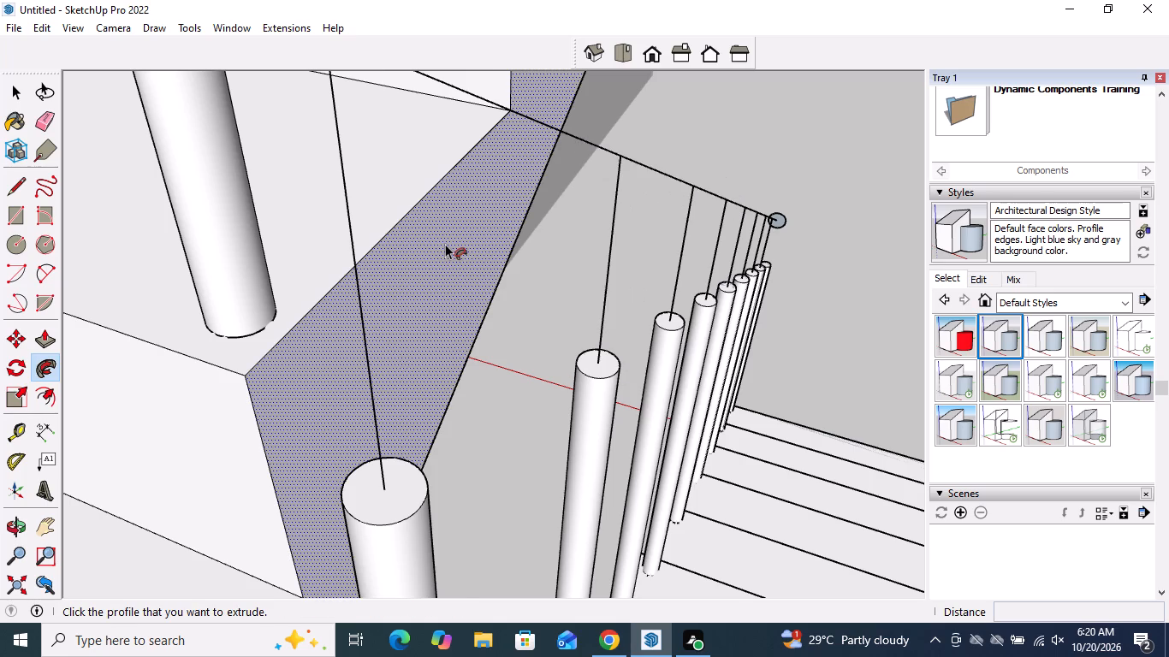
Close the staircase group and reopen it for editing at the lower flight.
scroll(845, 398, down, 3)
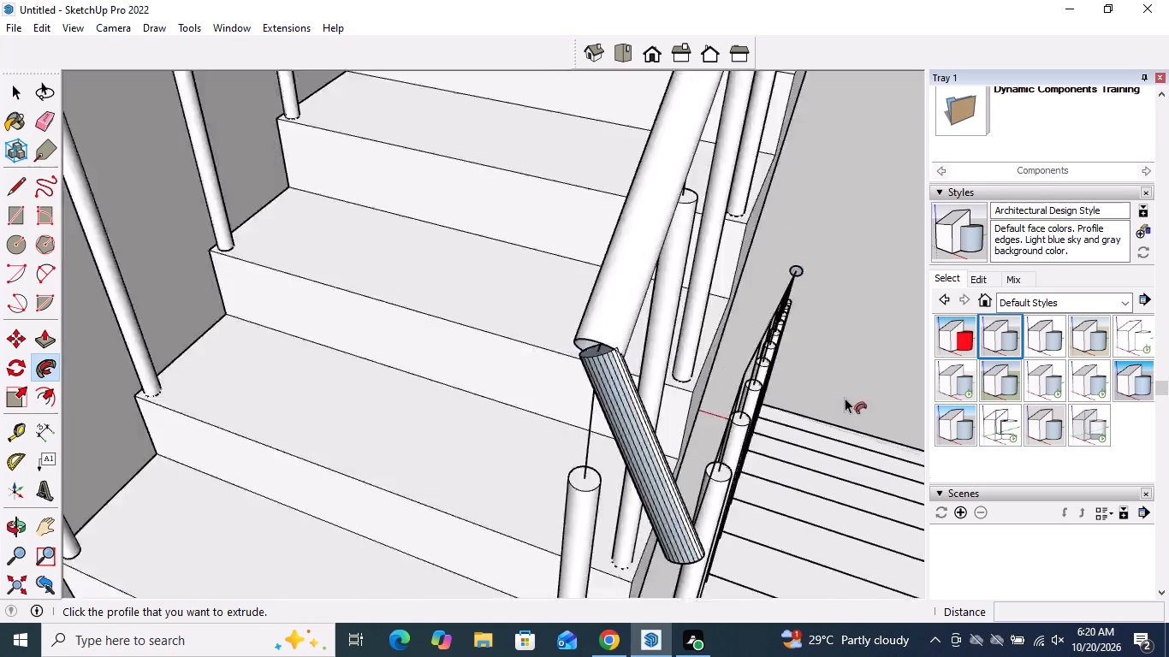
scroll(845, 398, down, 2)
scroll(802, 374, up, 3)
click(629, 42)
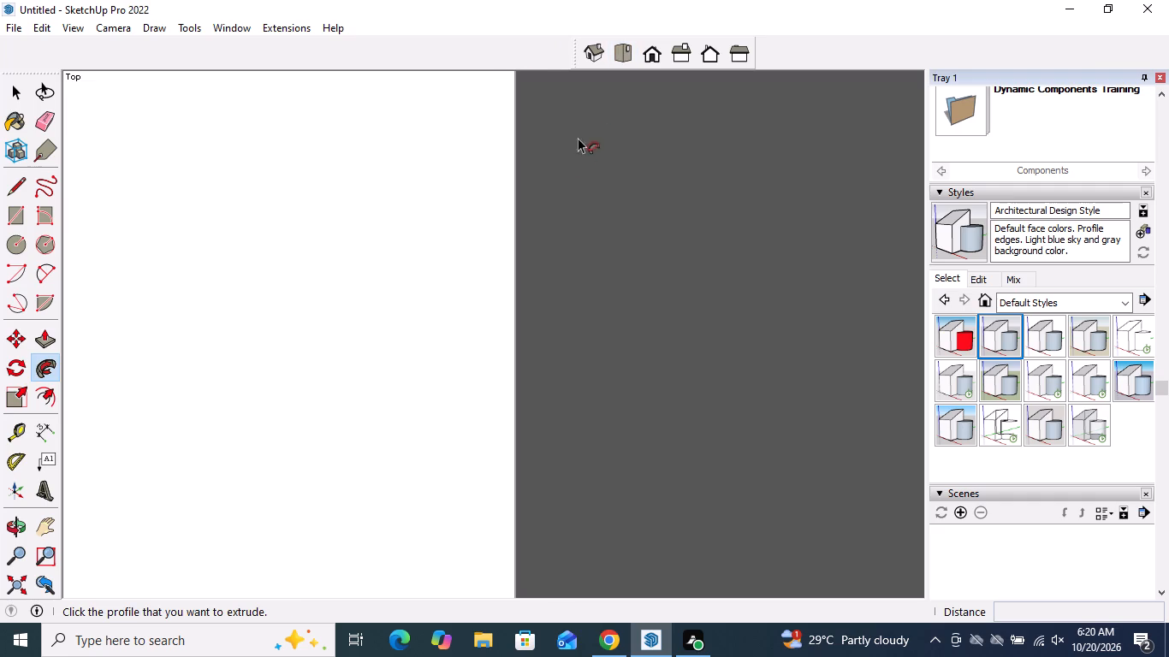
scroll(573, 161, down, 20)
scroll(573, 161, down, 18)
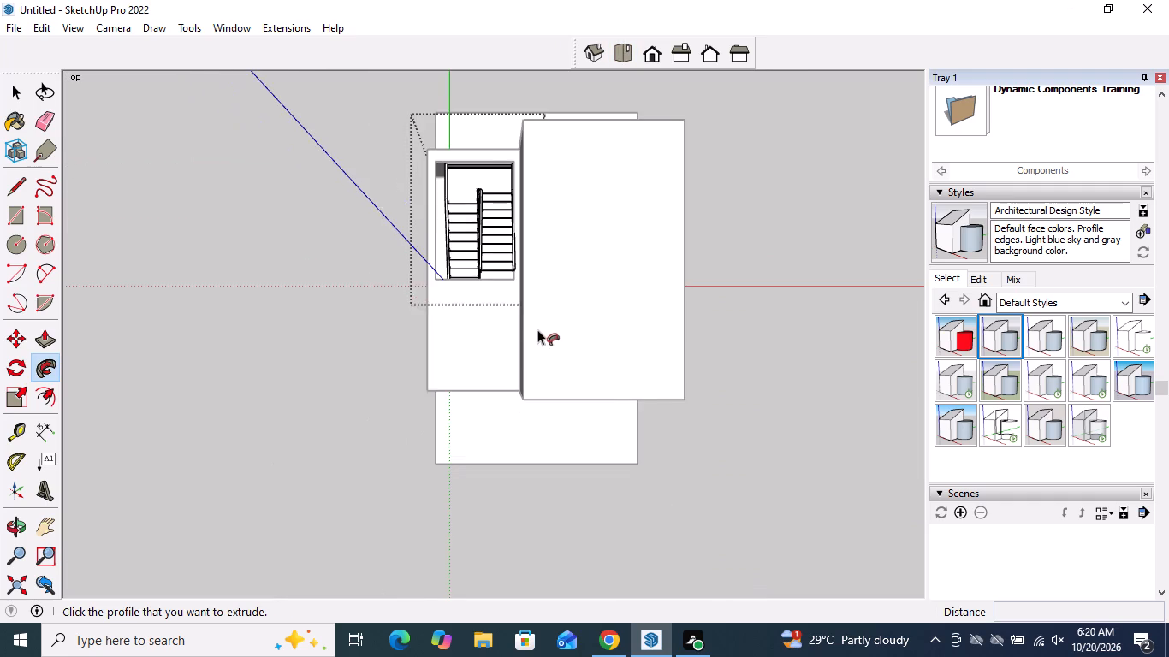
middle_drag(515, 279, 1168, 143)
middle_drag(352, 401, 634, 419)
scroll(464, 464, up, 12)
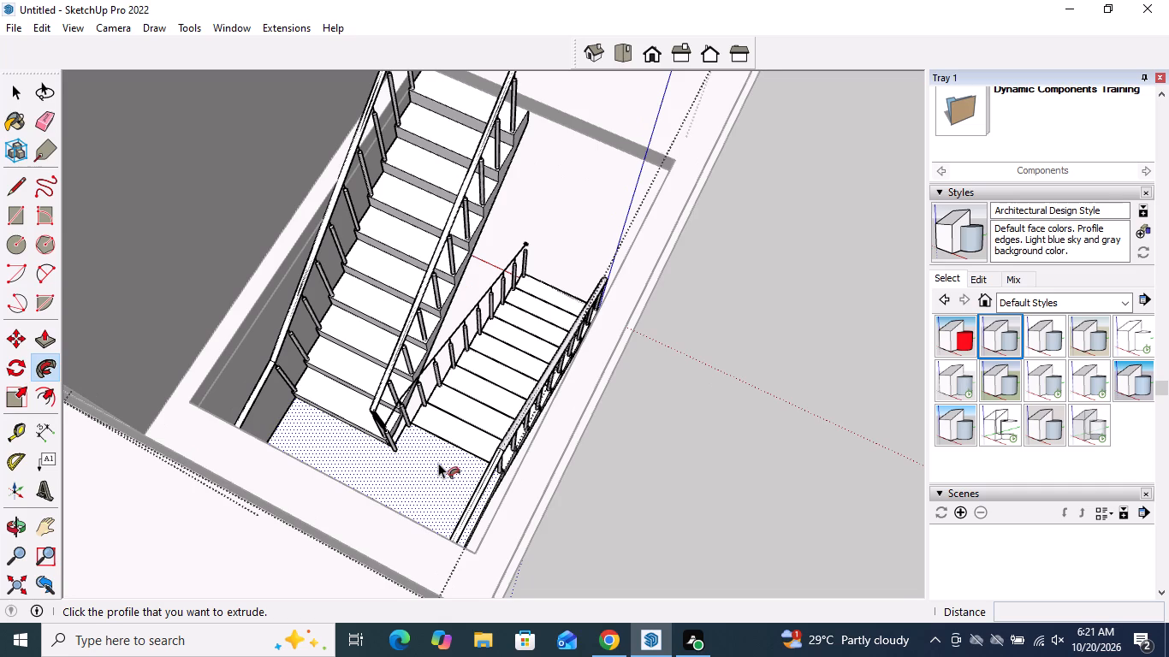
scroll(438, 463, up, 5)
middle_drag(391, 435, 460, 381)
key(space)
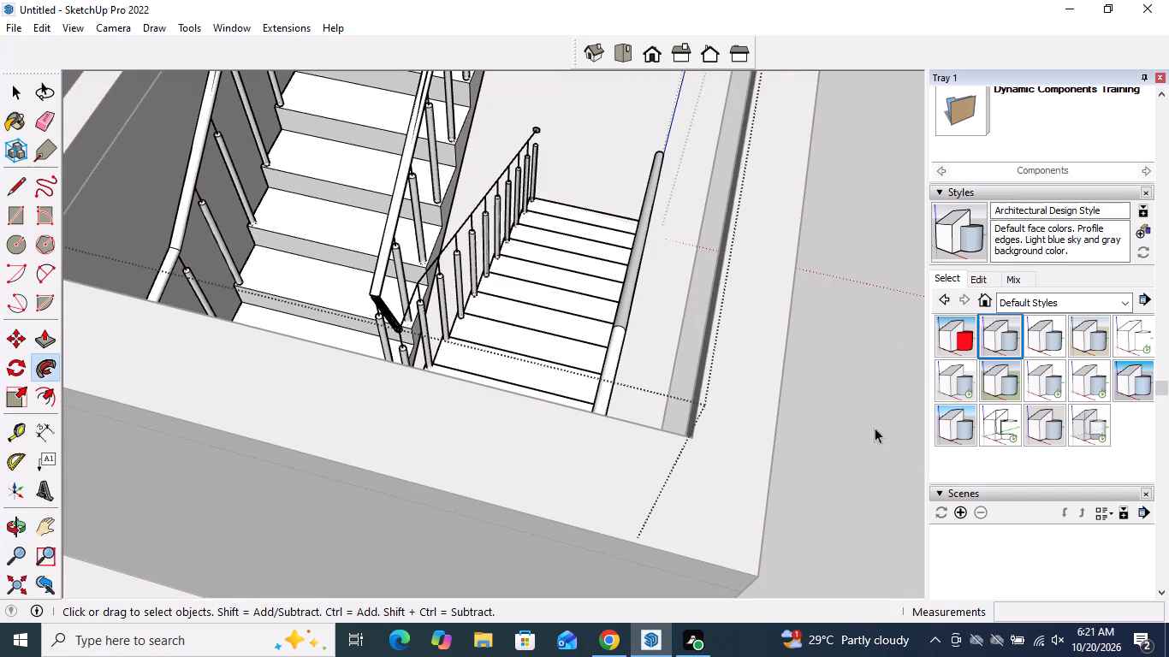
click(848, 415)
scroll(554, 298, up, 3)
double_click(448, 356)
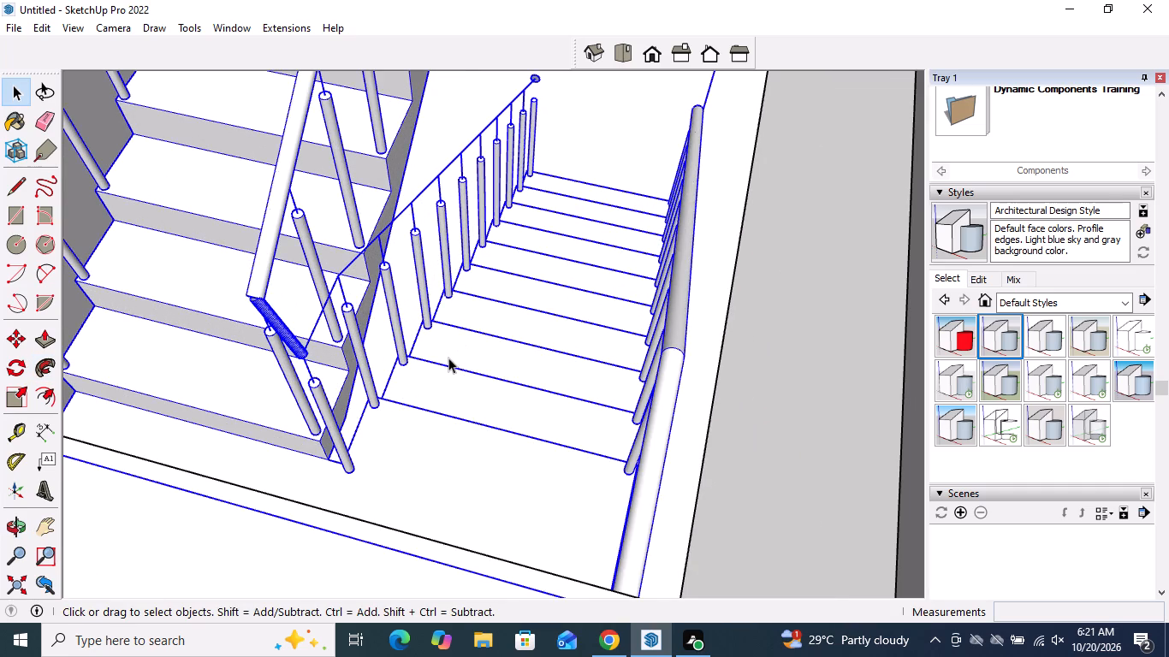
double_click(448, 361)
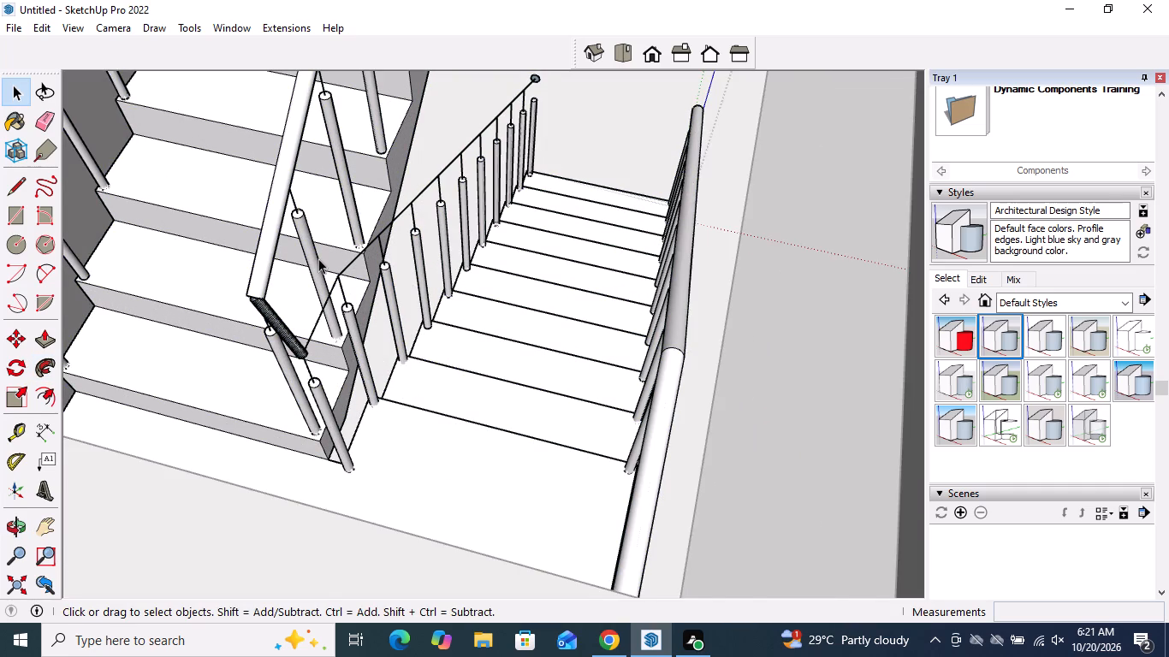
Sweep the circular handrail profile with Follow Me in successive lengths along the lower flight's inner rail line towards the landing.
scroll(318, 258, up, 2)
scroll(313, 303, down, 1)
middle_drag(383, 154, 399, 157)
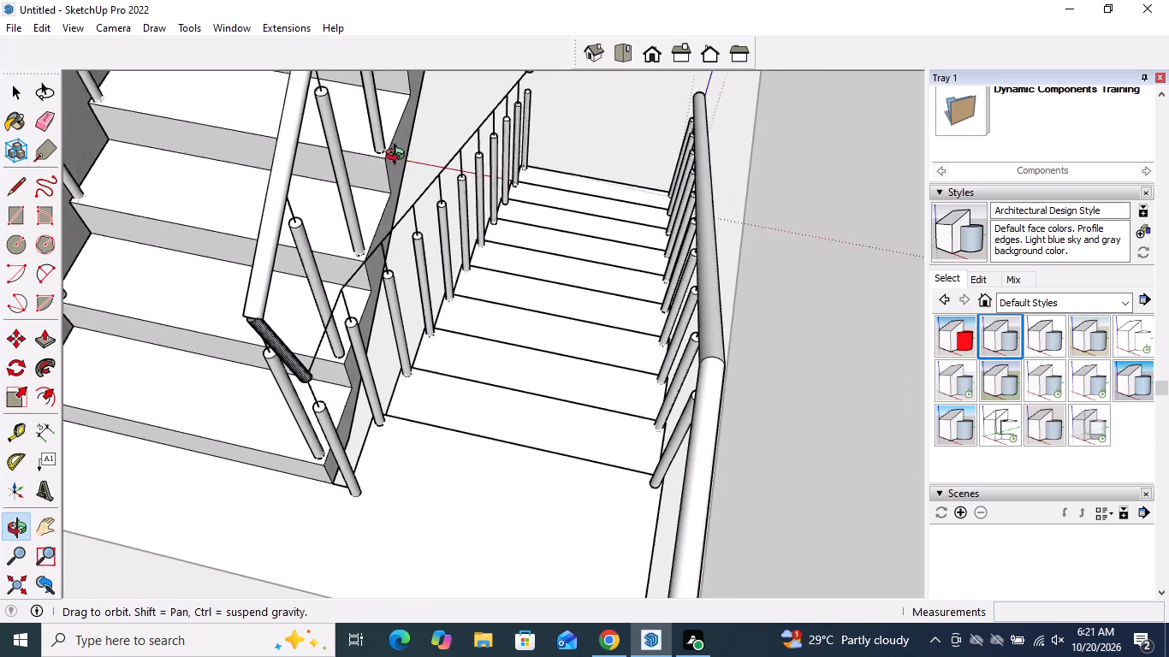
middle_drag(399, 157, 439, 122)
scroll(441, 118, up, 3)
scroll(441, 118, down, 2)
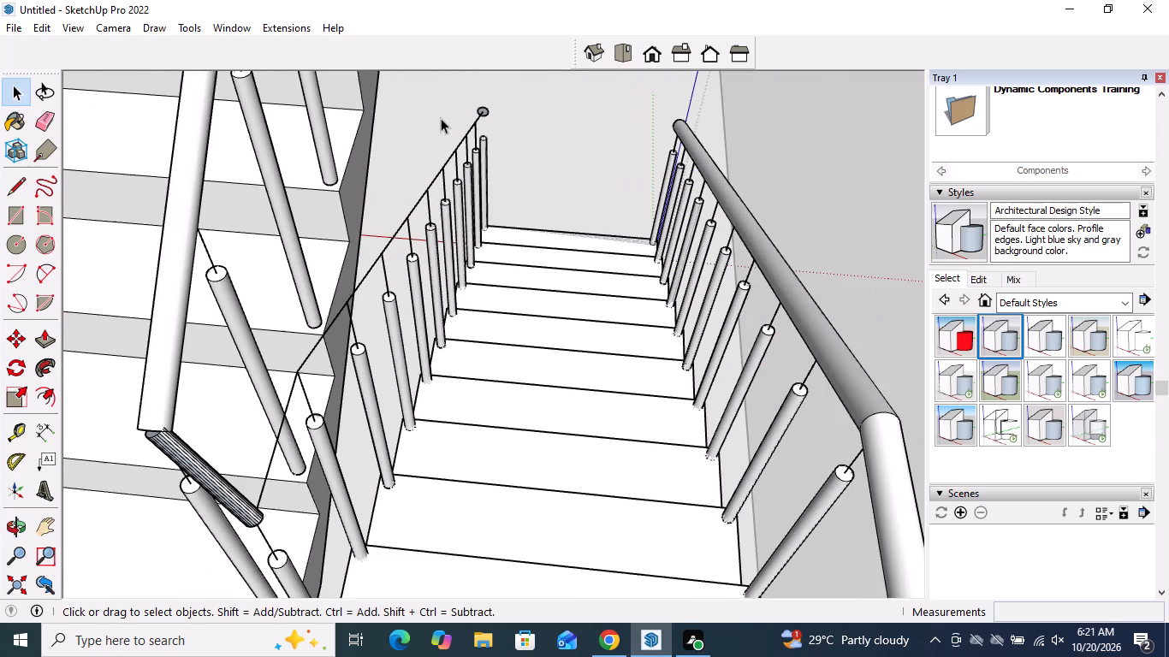
click(50, 363)
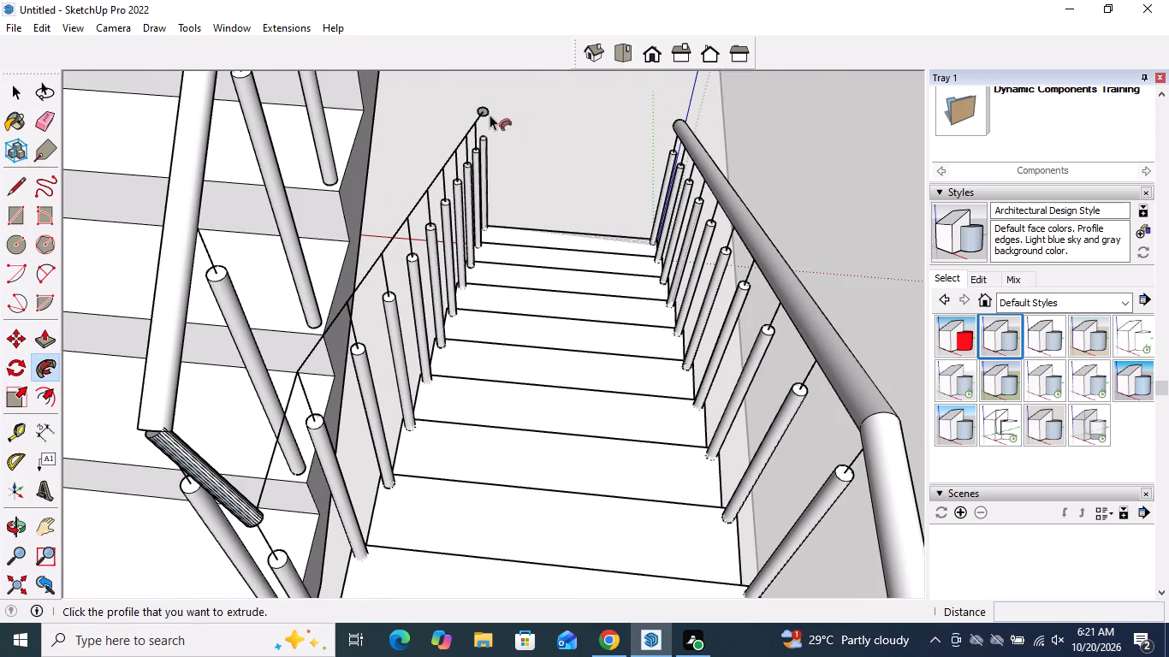
drag(484, 109, 478, 114)
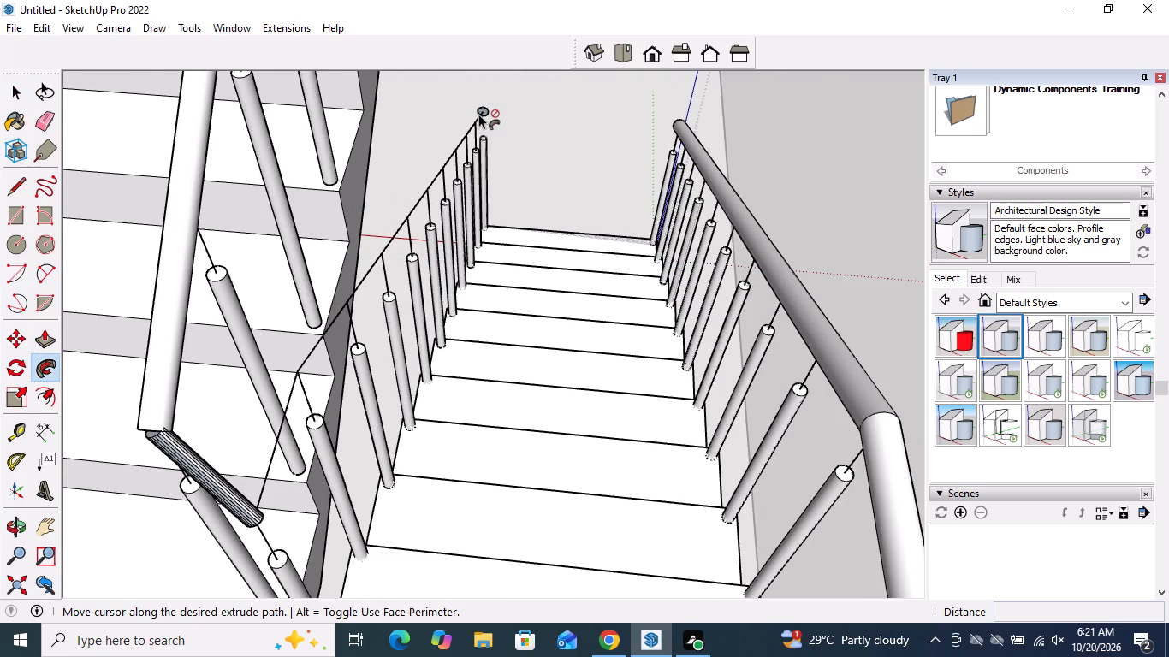
drag(478, 114, 461, 145)
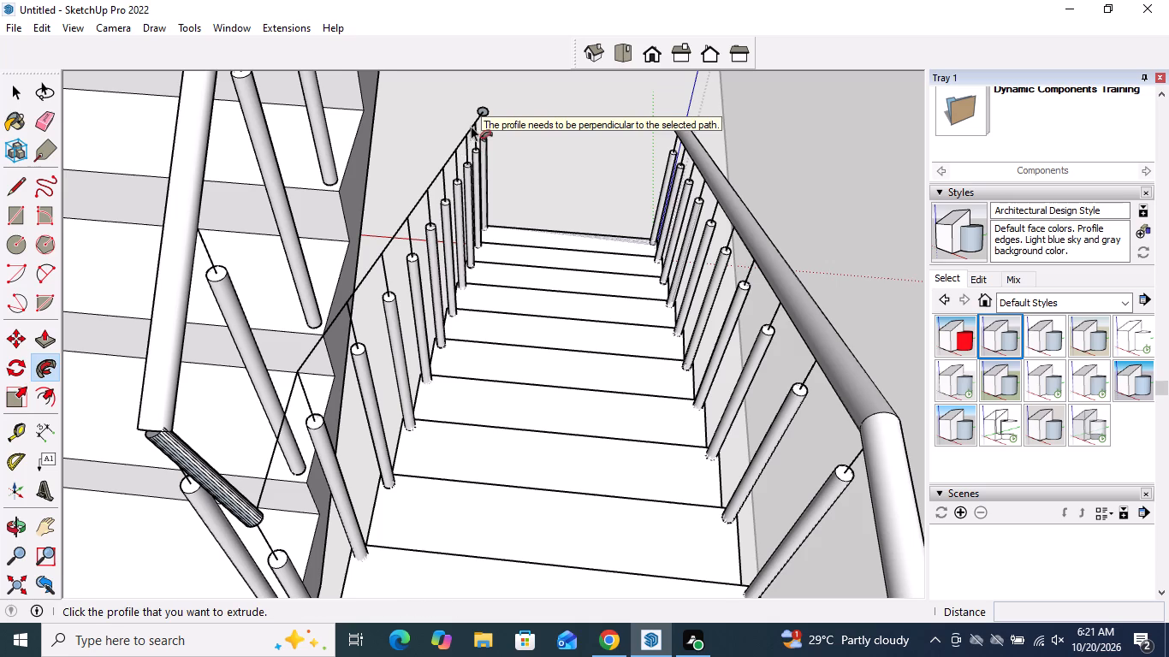
scroll(472, 122, up, 3)
drag(488, 104, 479, 120)
drag(490, 107, 470, 130)
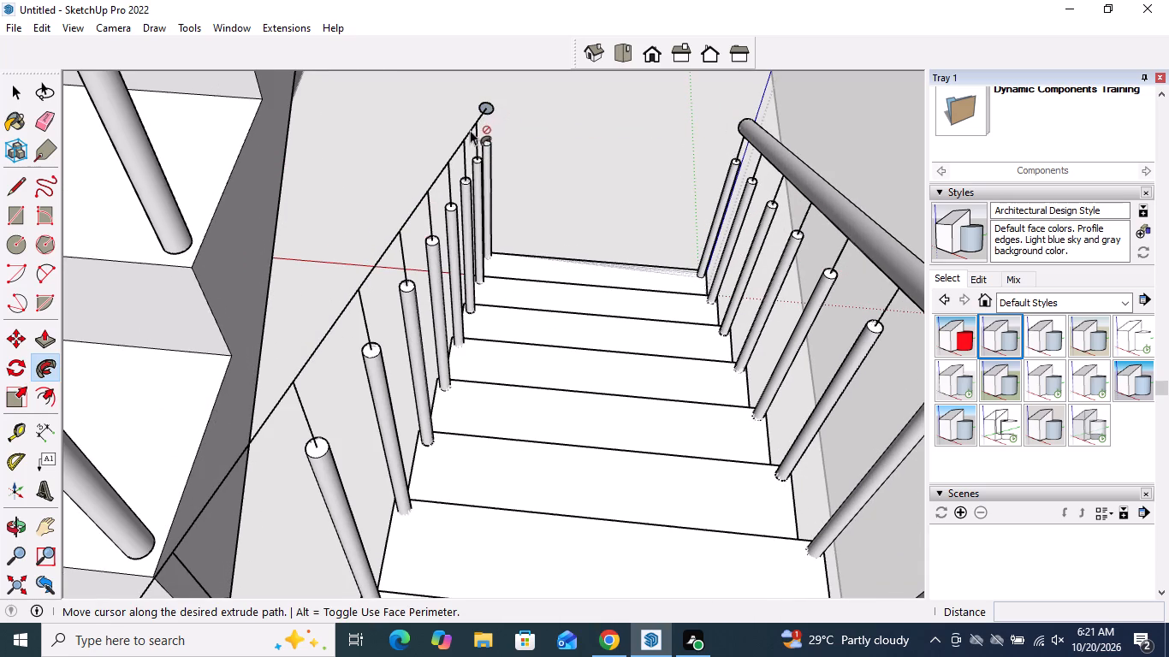
drag(470, 130, 465, 139)
drag(488, 106, 434, 175)
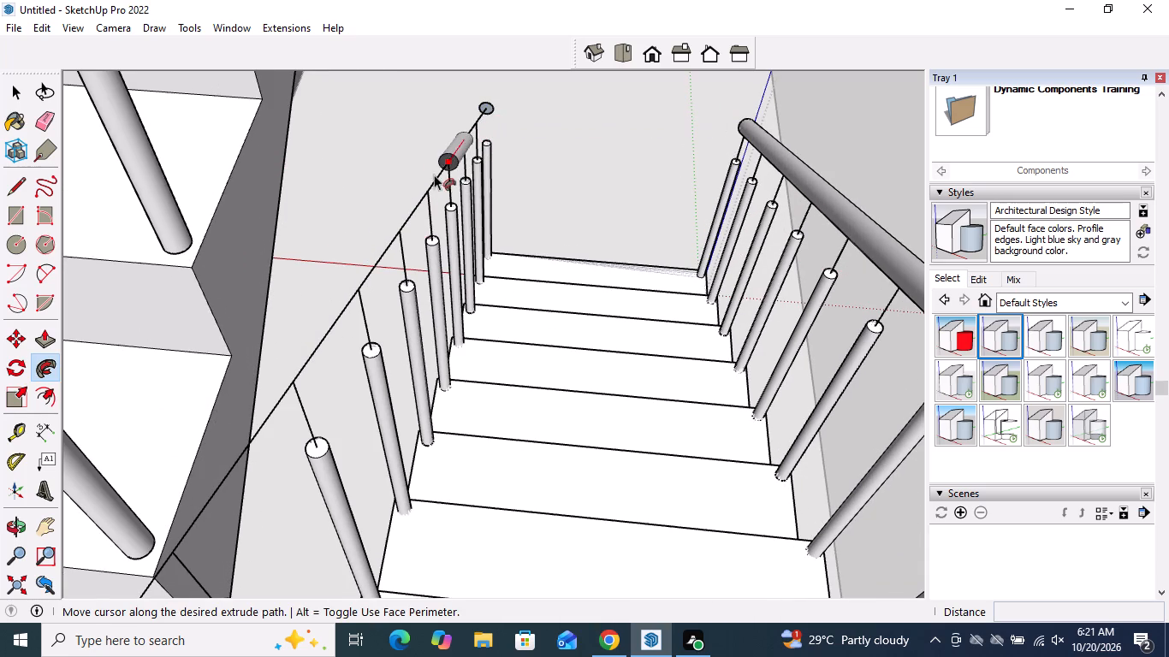
drag(434, 175, 349, 299)
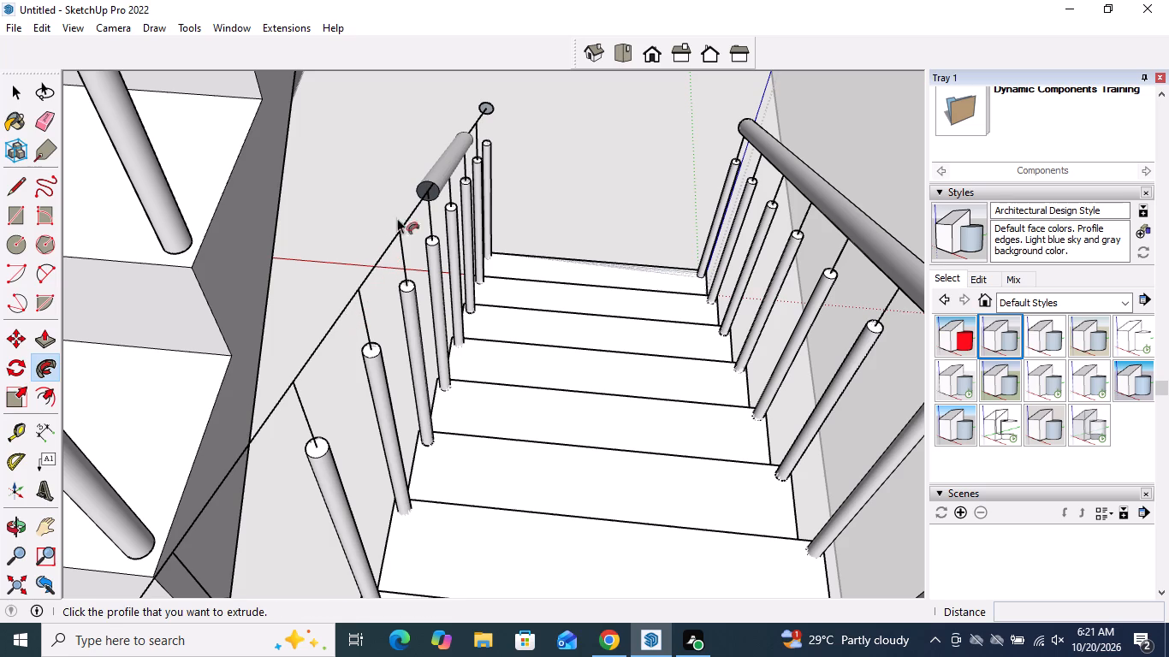
drag(434, 186, 395, 237)
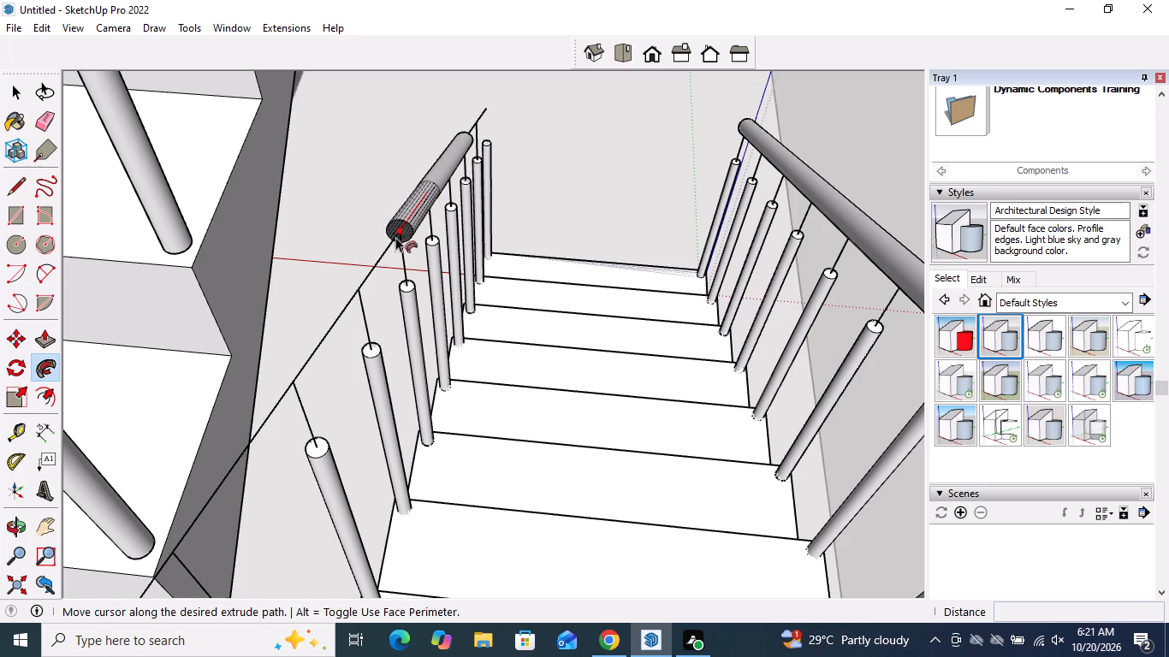
drag(395, 237, 241, 453)
Sweep the handrail's end face with Follow Me around the rail line's bend along the segment leading to the upper flight's rail.
scroll(470, 210, down, 4)
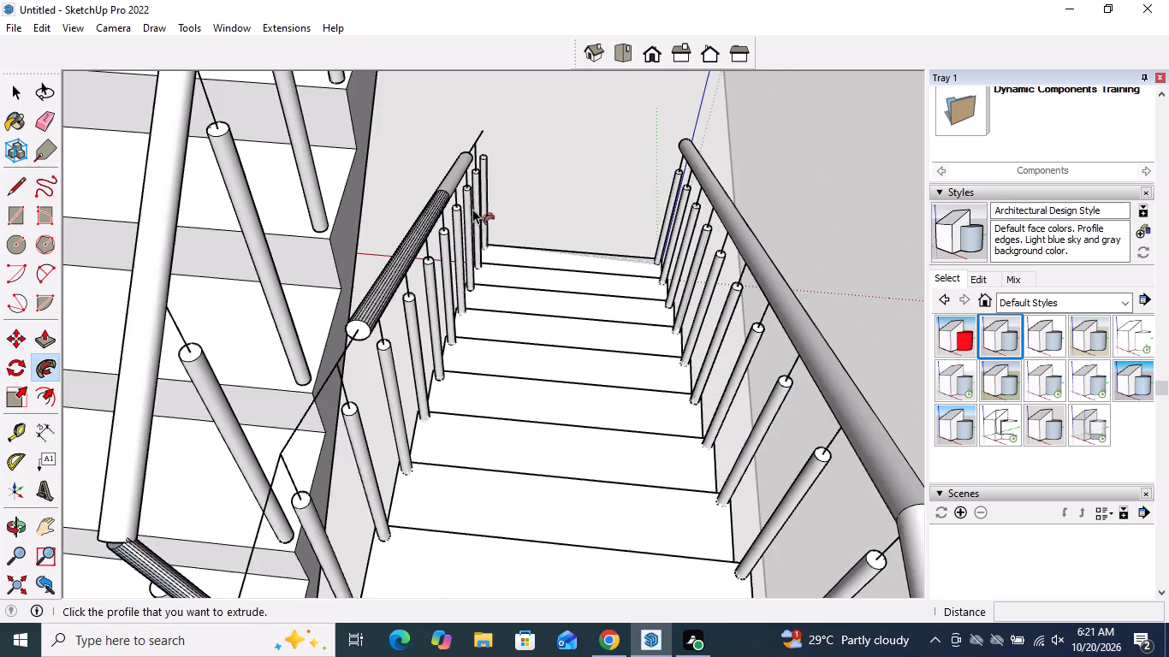
scroll(305, 516, up, 4)
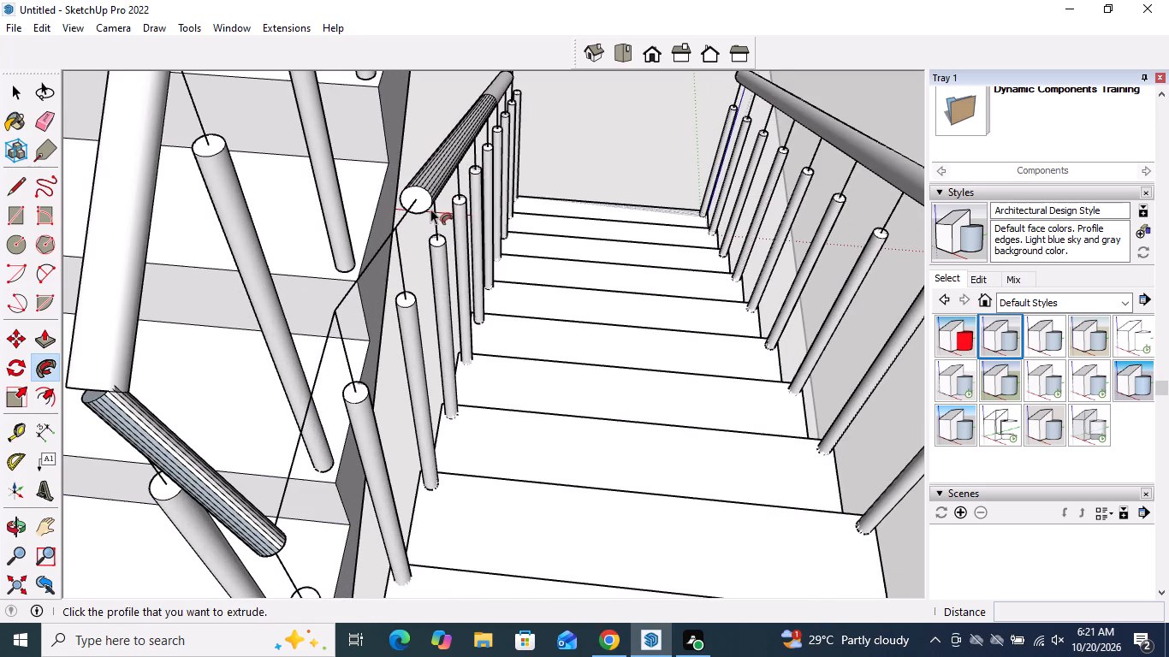
drag(418, 197, 334, 316)
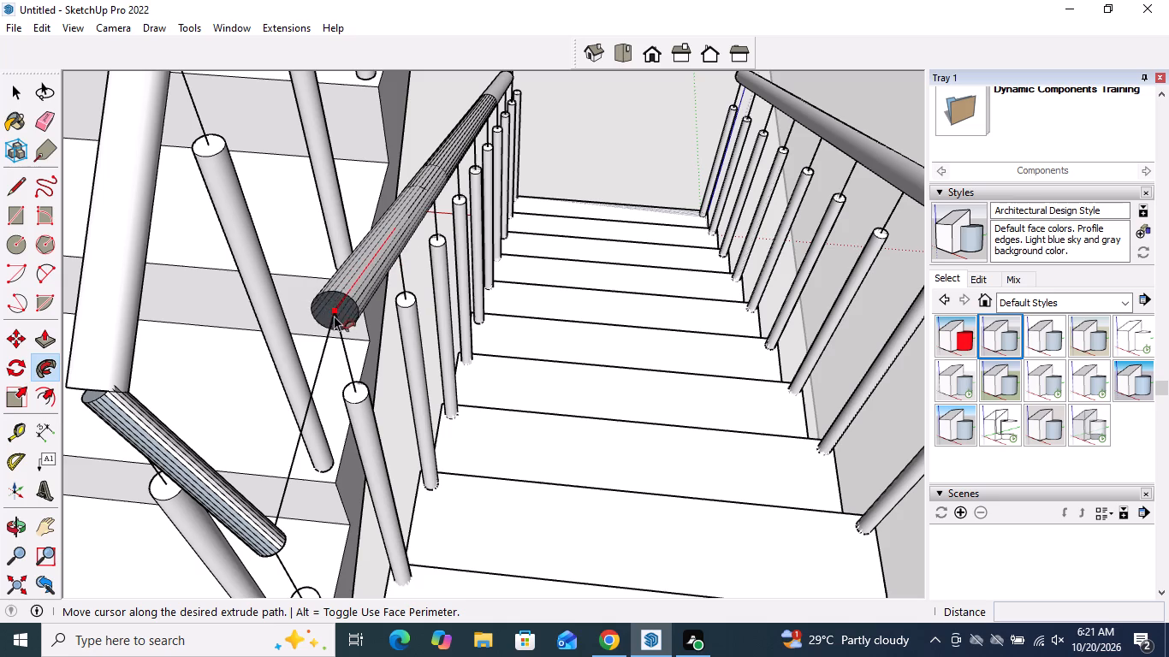
drag(334, 316, 282, 522)
Sweep the lower flight handrail's open end along the remaining rail line to meet the connecting piece at the bend.
scroll(331, 398, down, 5)
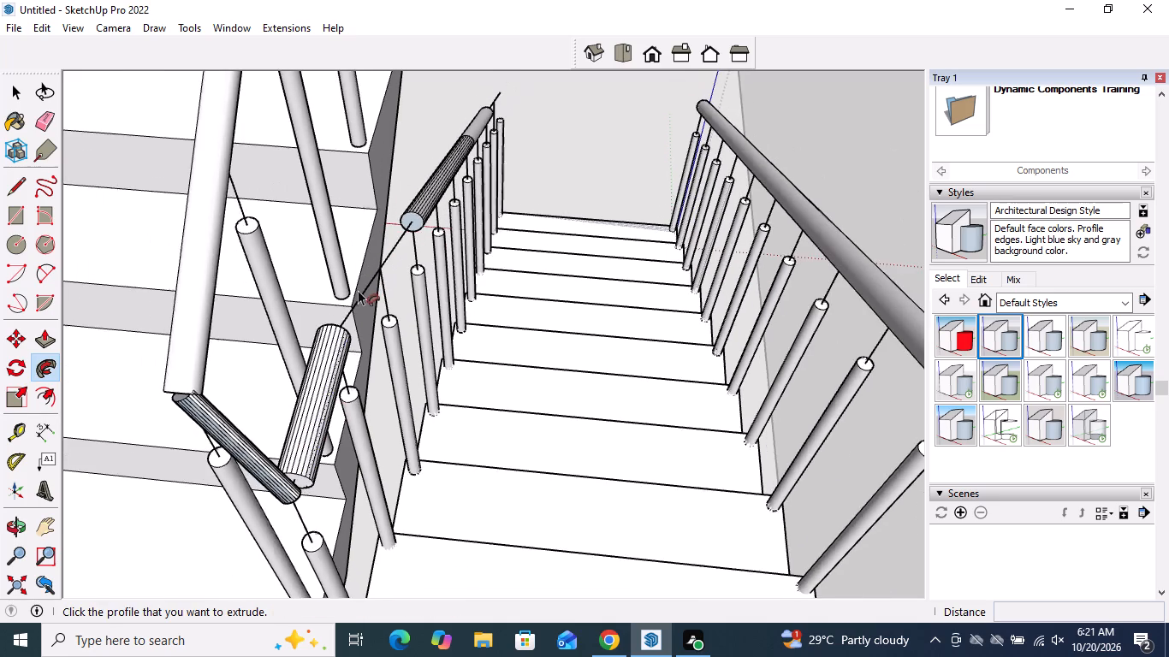
scroll(377, 262, up, 5)
drag(444, 192, 424, 213)
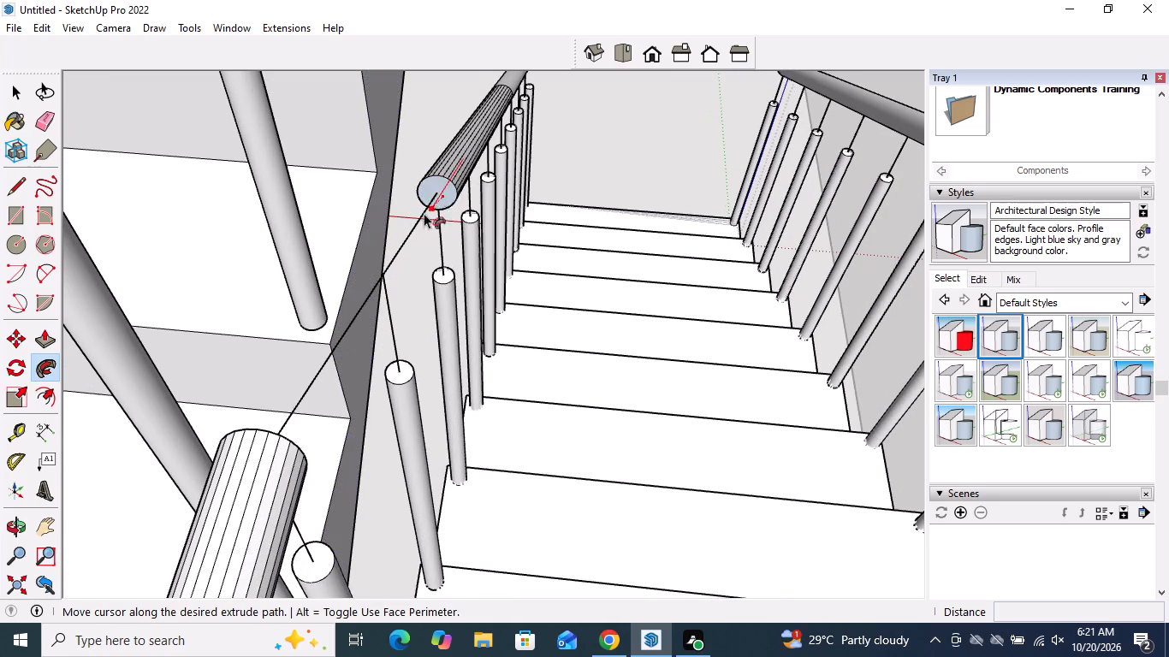
drag(424, 213, 263, 454)
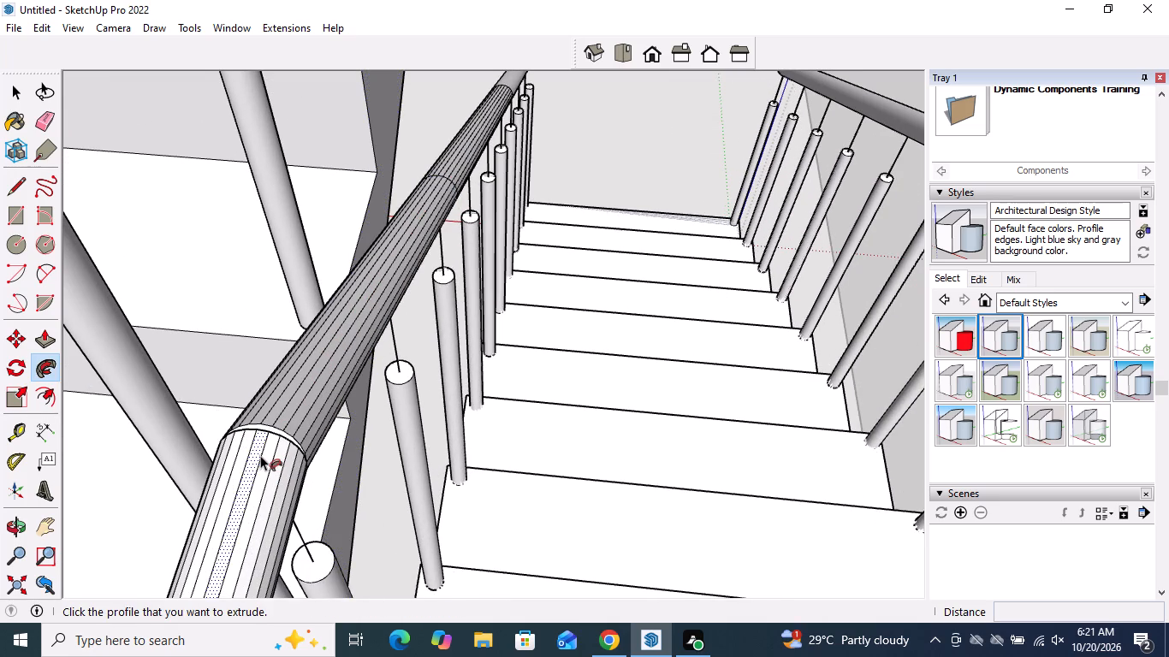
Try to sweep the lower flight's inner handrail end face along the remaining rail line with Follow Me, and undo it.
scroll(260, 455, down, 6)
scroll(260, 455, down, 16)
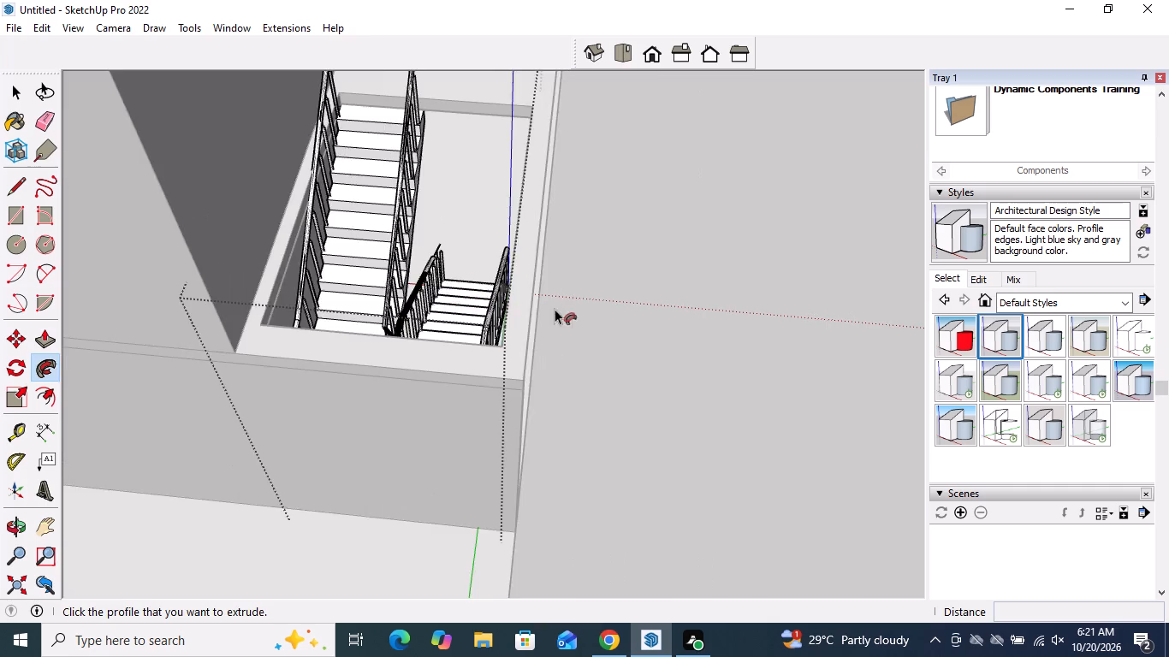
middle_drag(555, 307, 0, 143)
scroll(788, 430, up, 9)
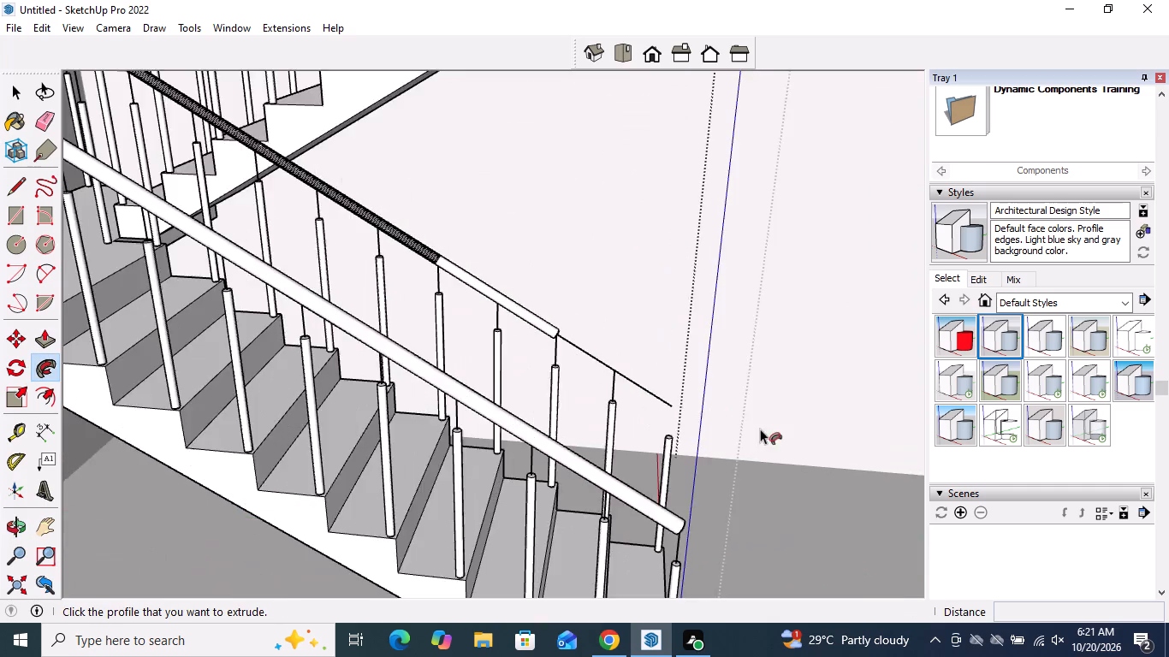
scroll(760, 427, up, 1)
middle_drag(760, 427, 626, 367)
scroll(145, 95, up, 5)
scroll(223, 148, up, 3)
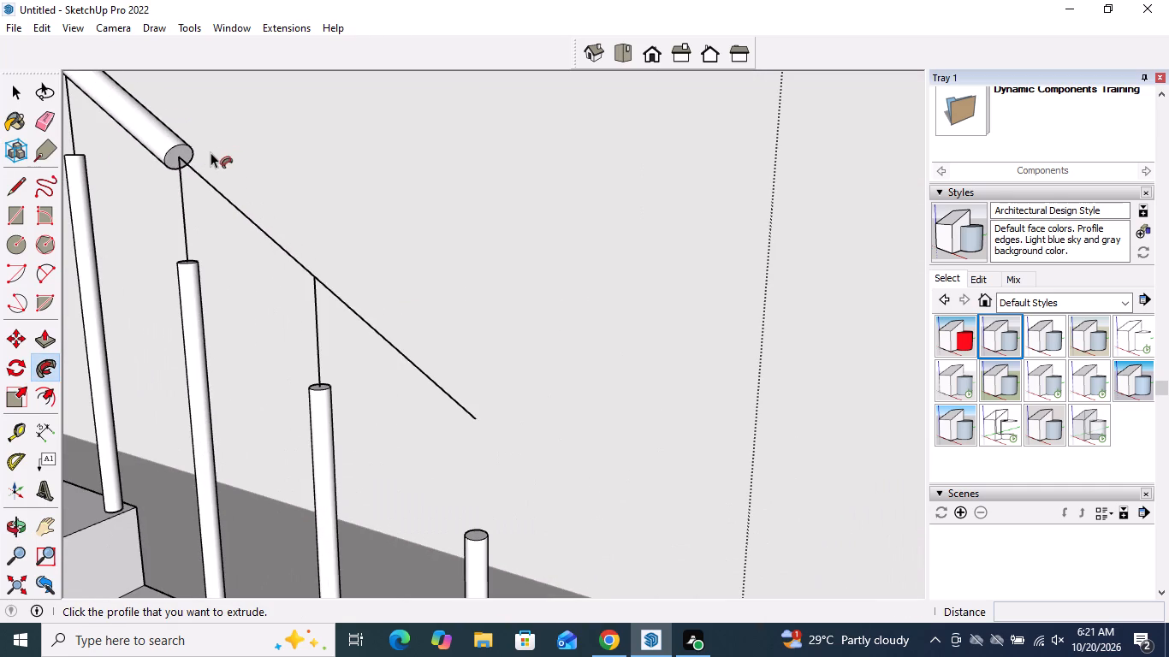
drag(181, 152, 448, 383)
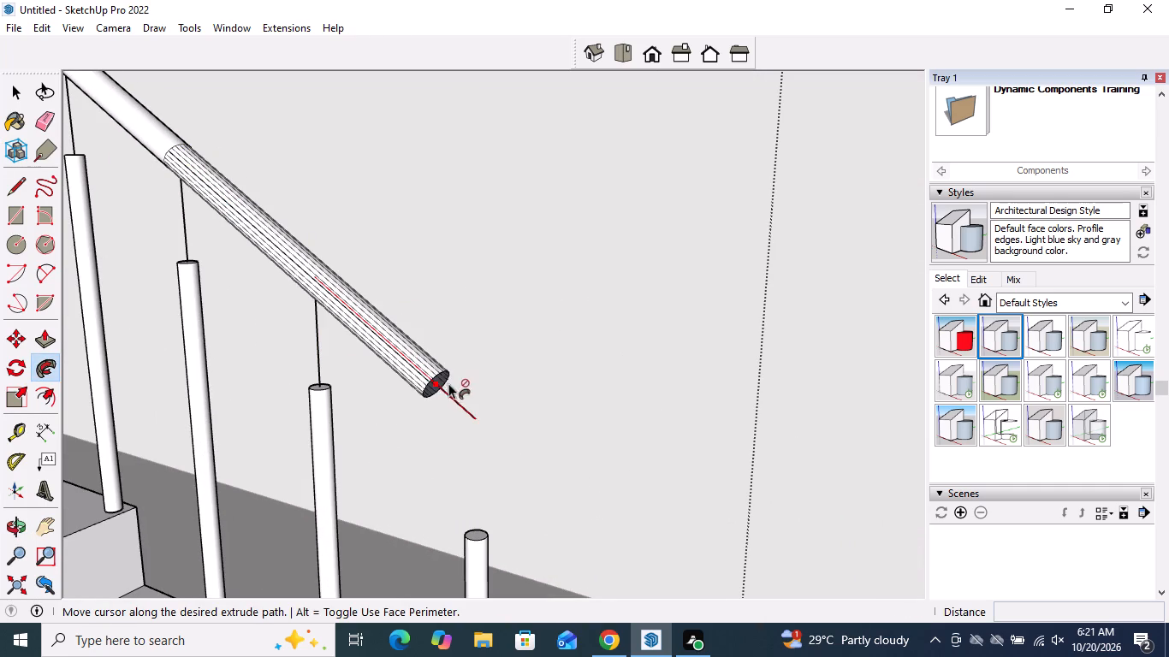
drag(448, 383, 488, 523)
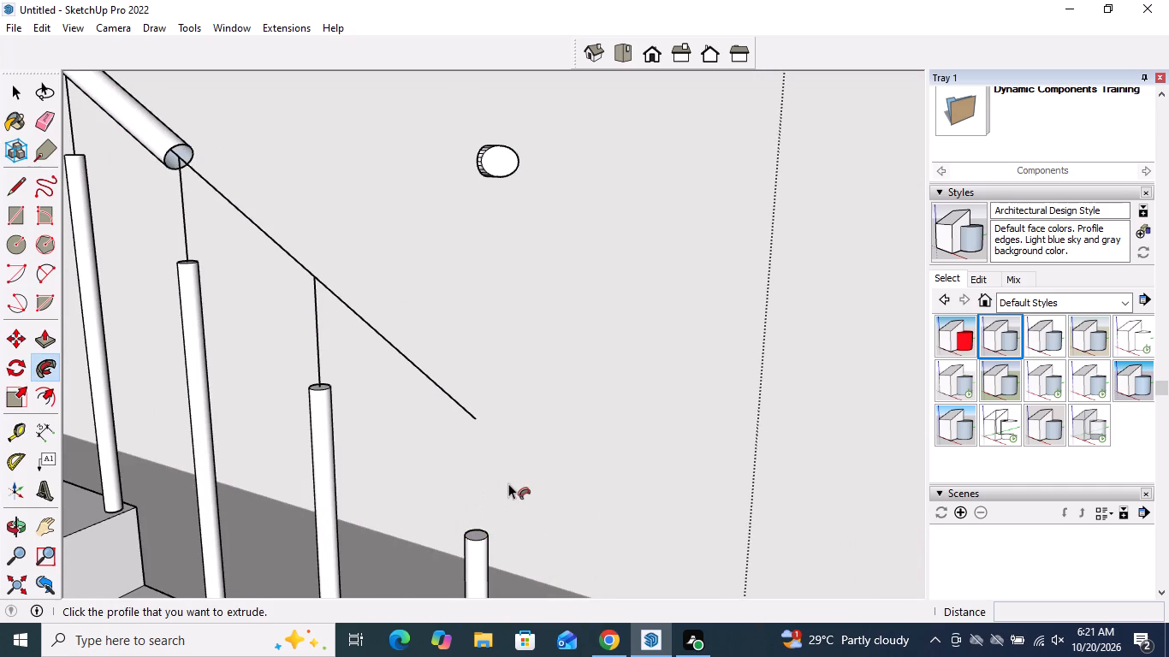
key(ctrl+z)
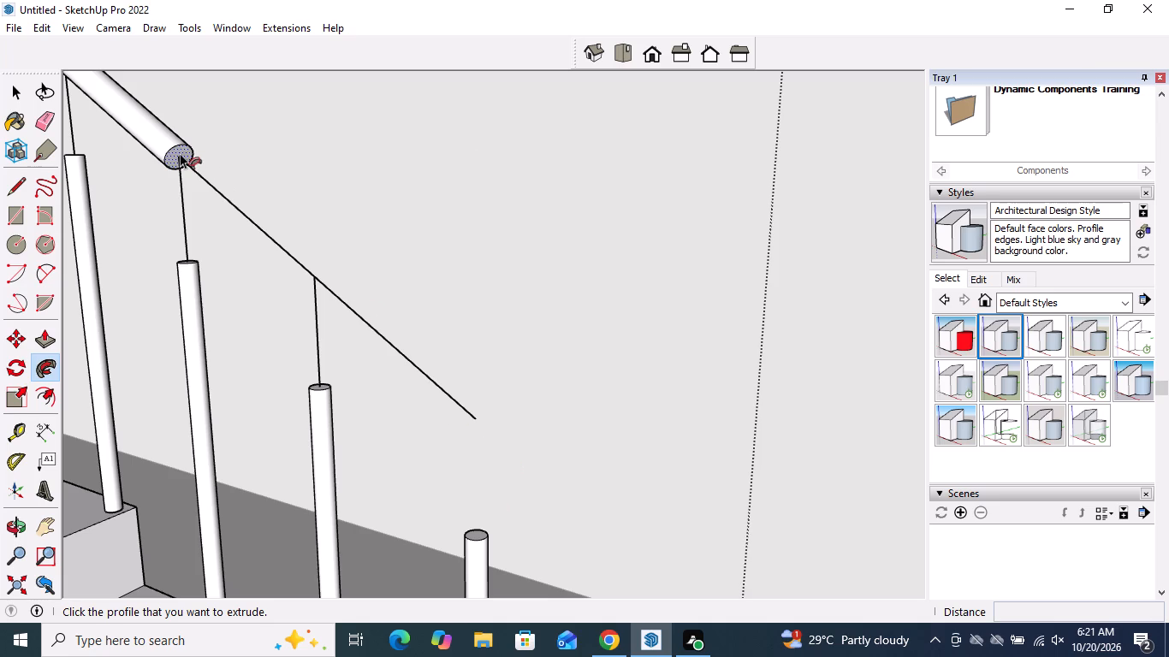
Sweep the inner handrail's lower end face with Follow Me to the bottom end of the rail line and close the staircase group.
drag(180, 152, 459, 409)
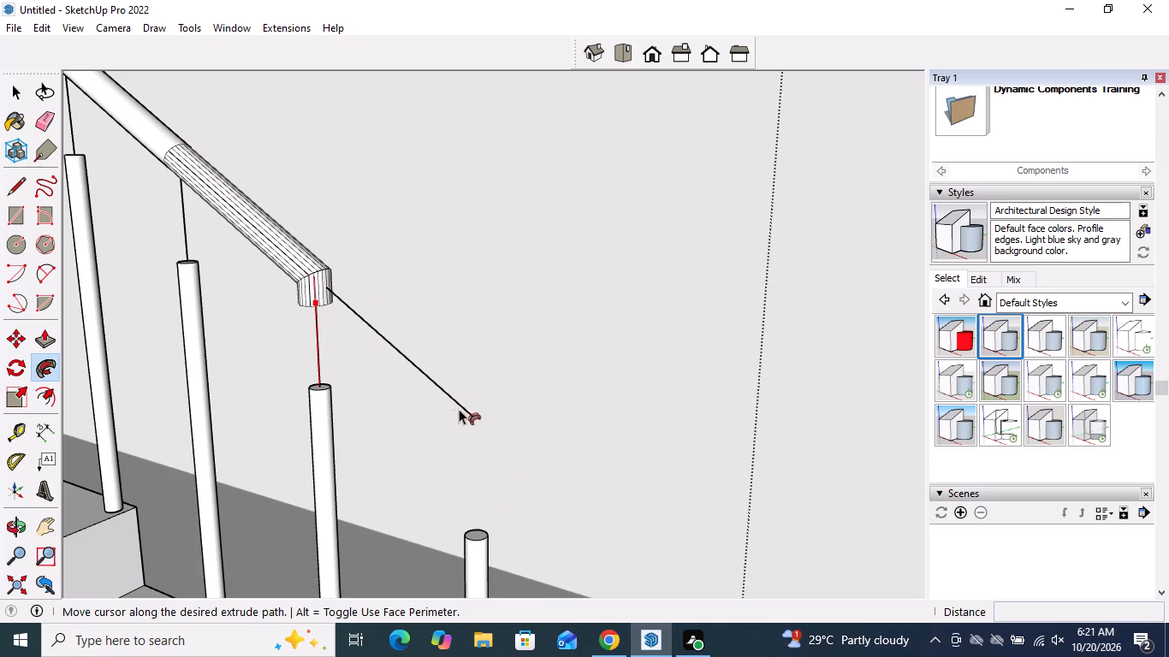
drag(459, 409, 483, 424)
key(space)
scroll(500, 342, down, 5)
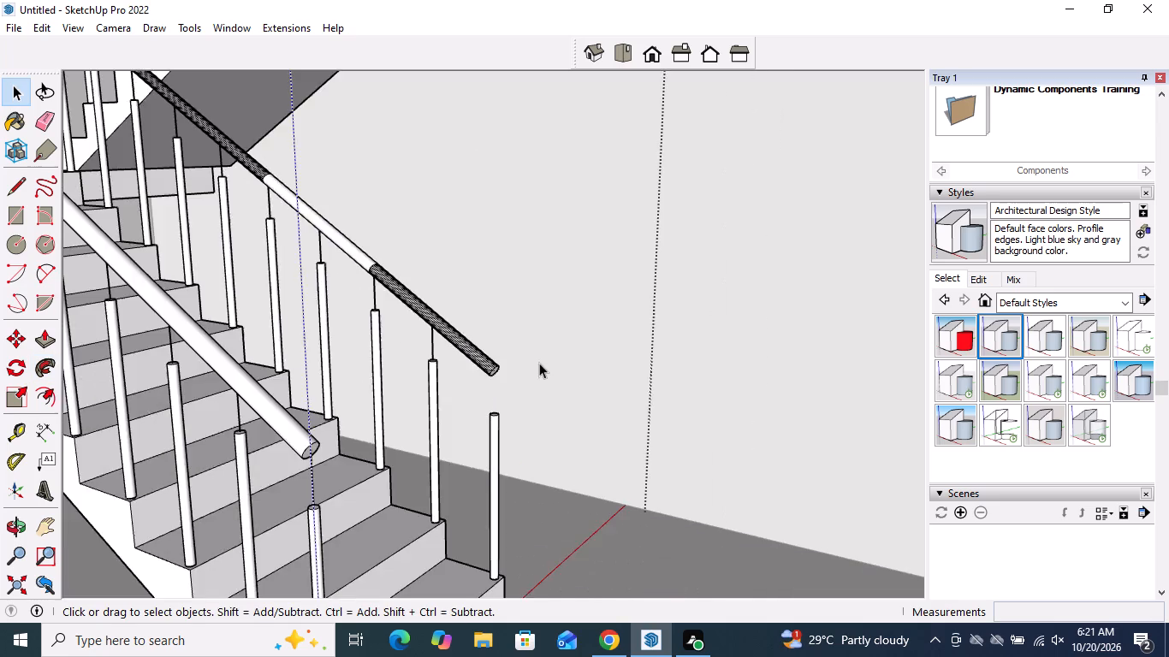
scroll(539, 363, down, 13)
drag(90, 409, 103, 408)
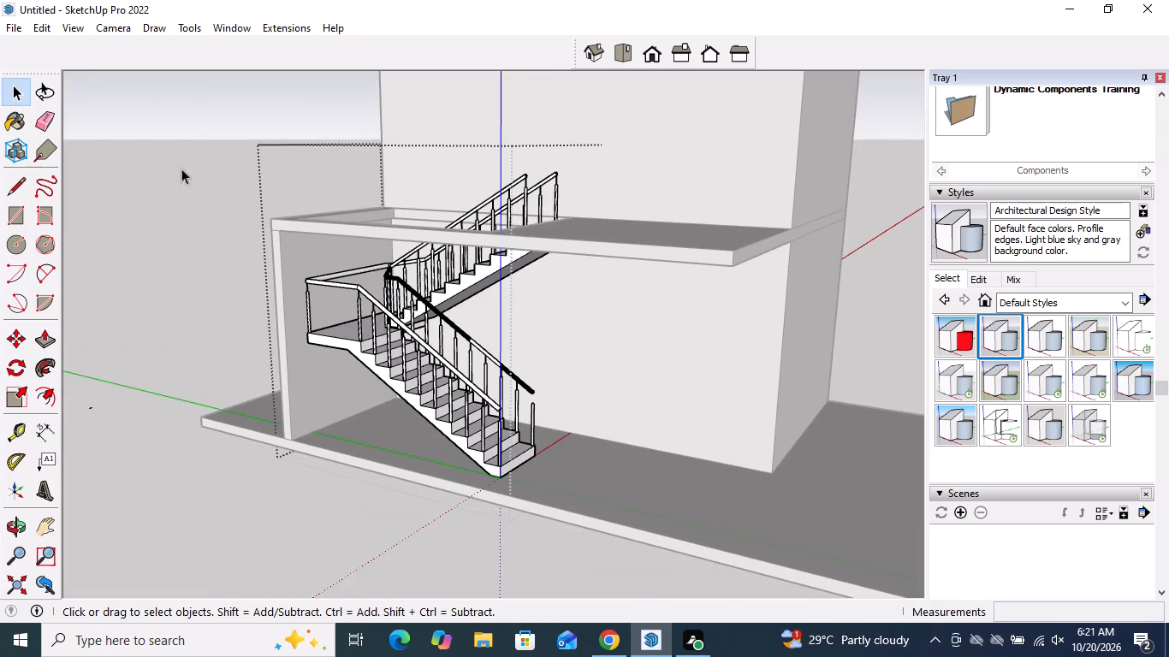
click(122, 208)
key(space)
click(159, 237)
key(space)
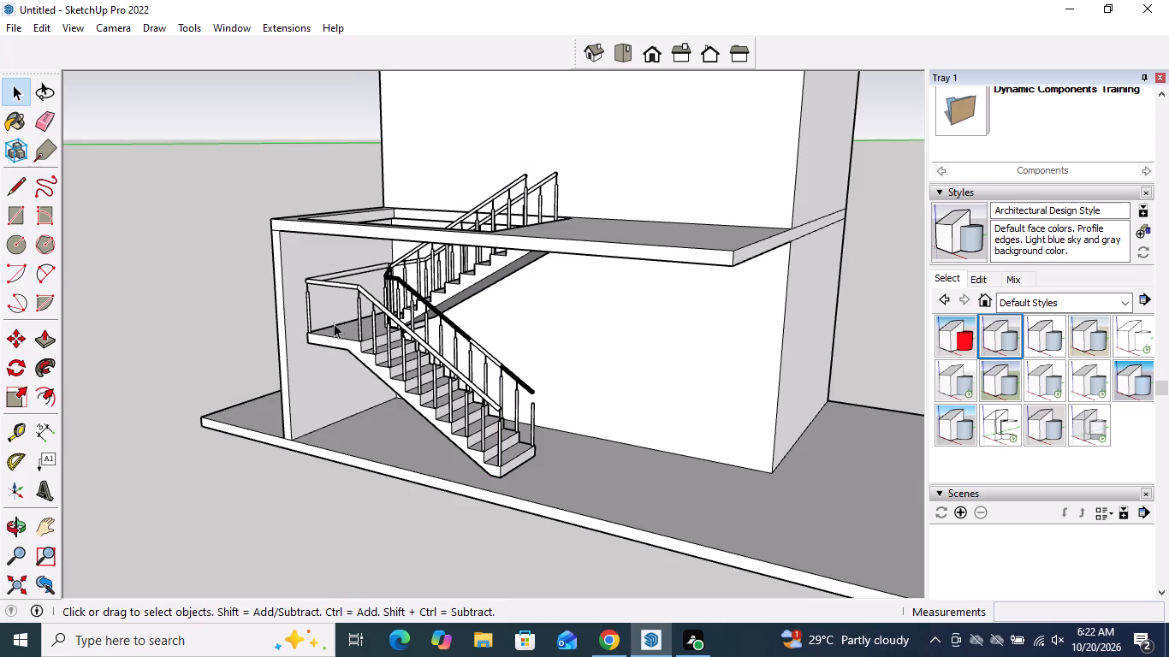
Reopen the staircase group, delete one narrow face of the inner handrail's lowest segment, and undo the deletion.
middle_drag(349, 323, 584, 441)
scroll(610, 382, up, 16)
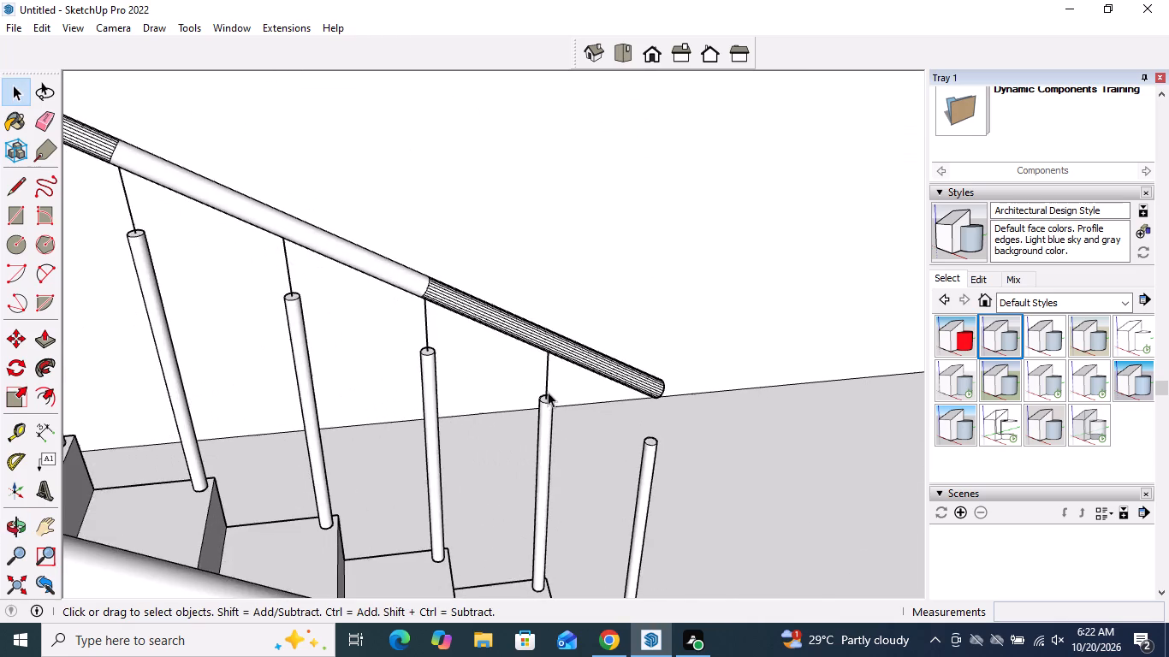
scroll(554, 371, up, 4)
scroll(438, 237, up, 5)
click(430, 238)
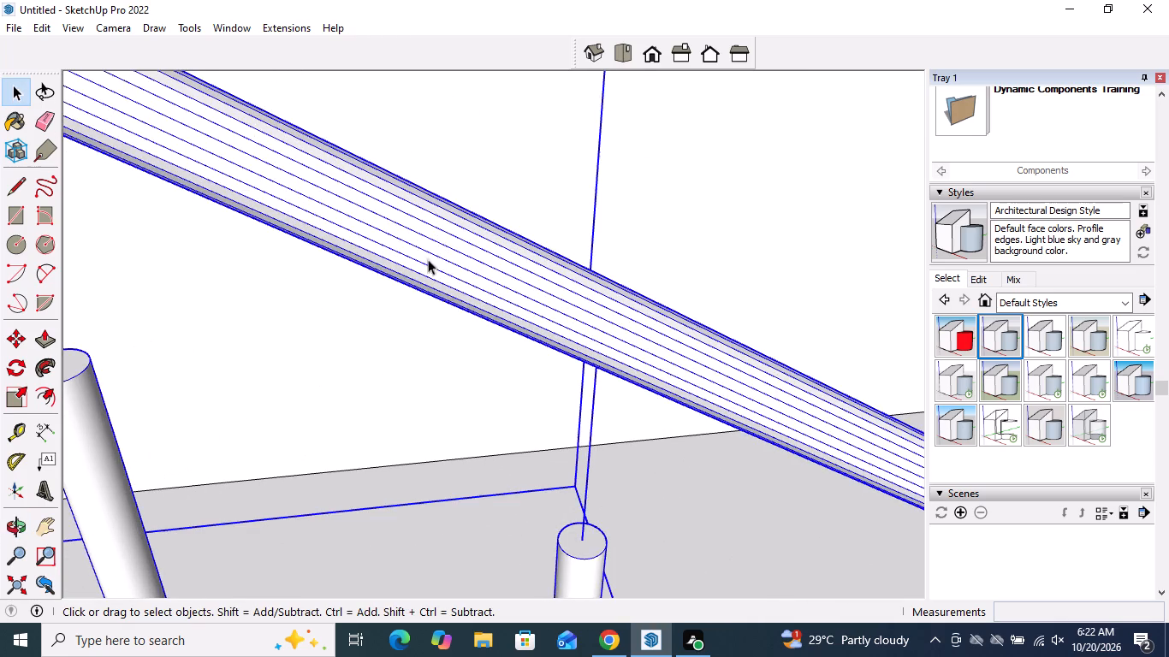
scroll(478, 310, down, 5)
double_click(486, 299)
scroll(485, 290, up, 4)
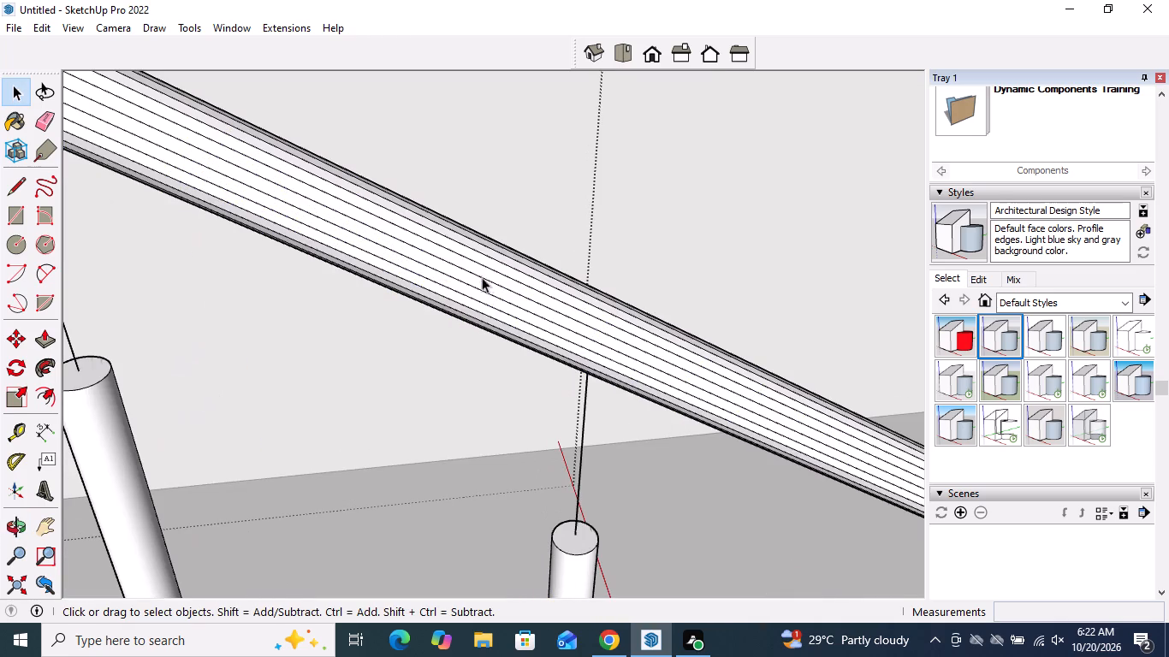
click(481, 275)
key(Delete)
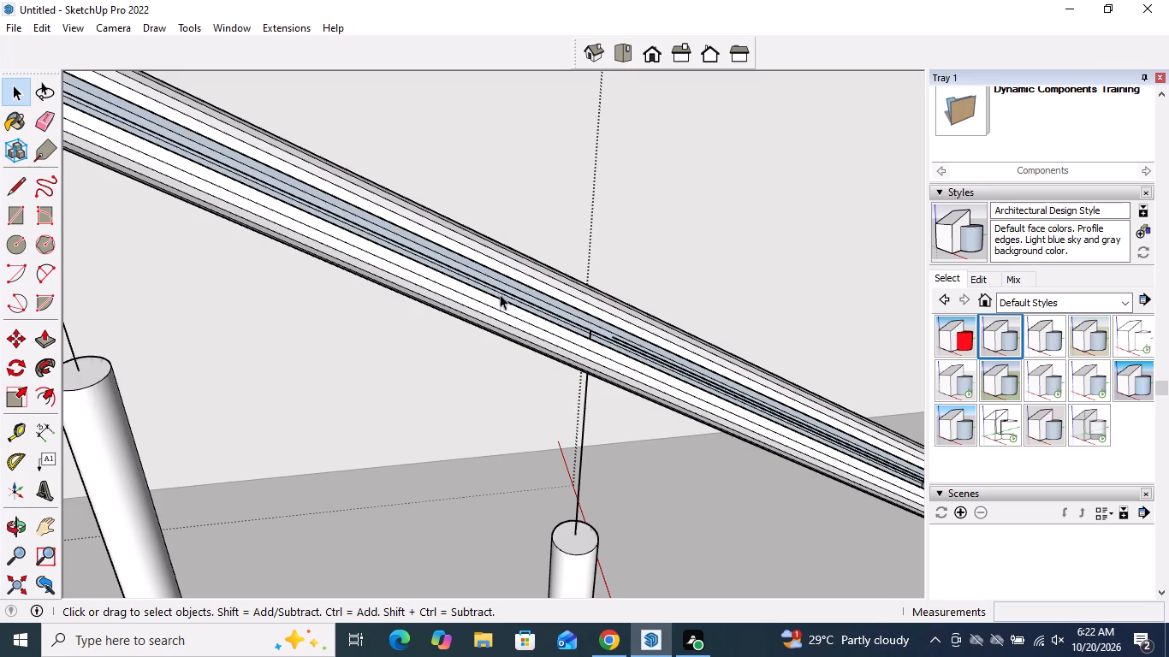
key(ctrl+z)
Examine the joint between the smooth and faceted lengths of the lower inner handrail, and close the staircase group.
scroll(559, 327, down, 5)
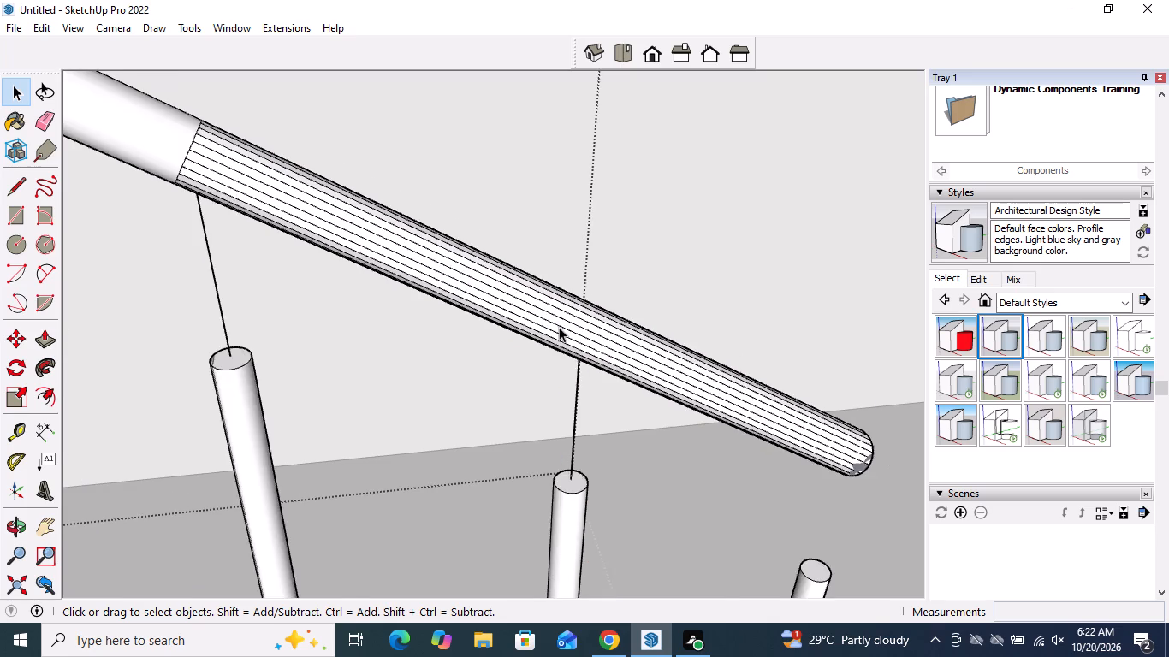
scroll(559, 327, down, 4)
scroll(362, 252, up, 9)
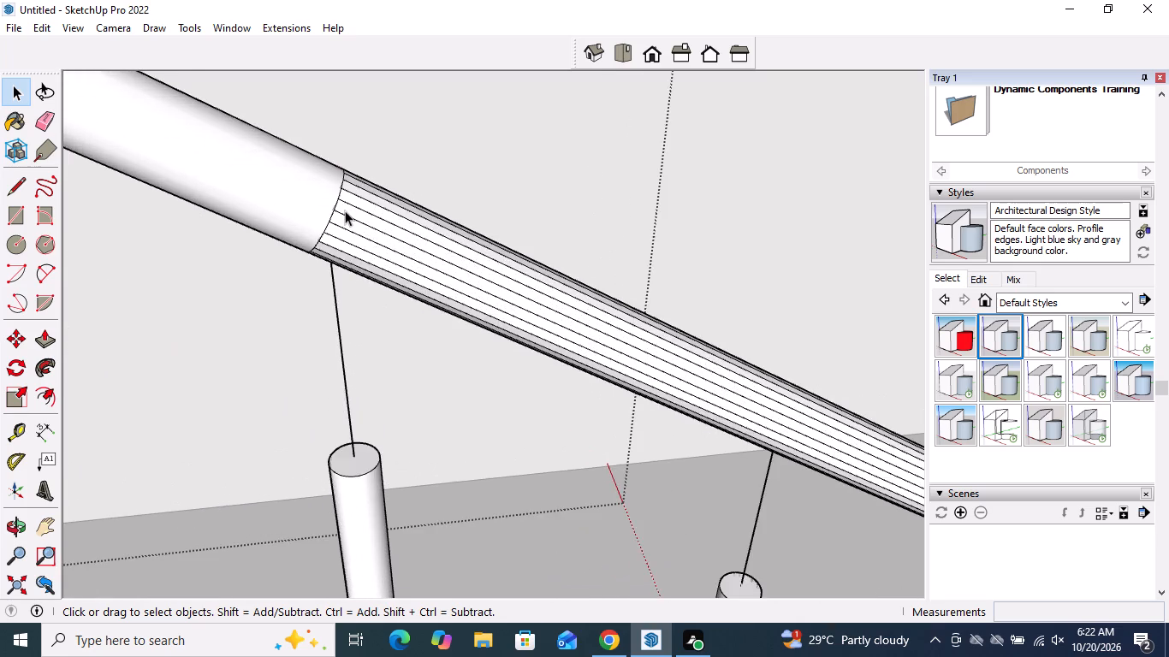
scroll(345, 210, up, 6)
scroll(341, 210, down, 19)
scroll(709, 331, down, 20)
scroll(709, 331, down, 4)
drag(307, 301, 326, 299)
scroll(607, 409, down, 5)
click(773, 348)
key(space)
Push the upper slab opening's inner face beside the side wall back to line up with the wall's inner face.
scroll(728, 357, up, 1)
middle_drag(729, 355, 697, 292)
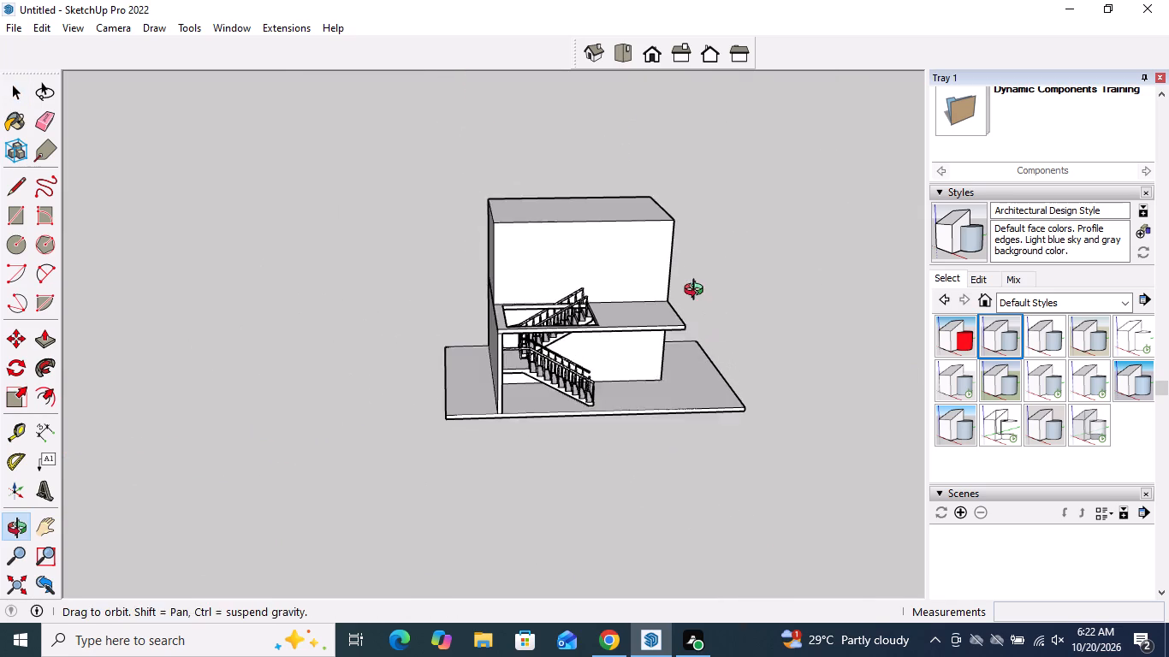
middle_drag(697, 292, 681, 286)
scroll(666, 292, up, 7)
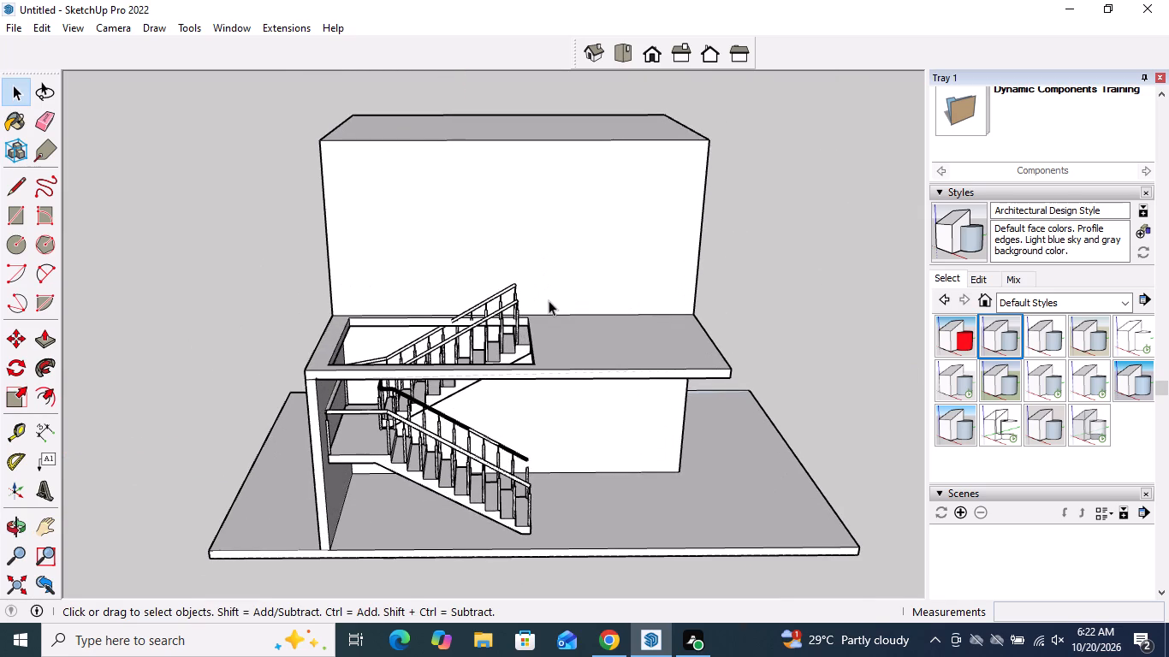
middle_drag(549, 299, 302, 376)
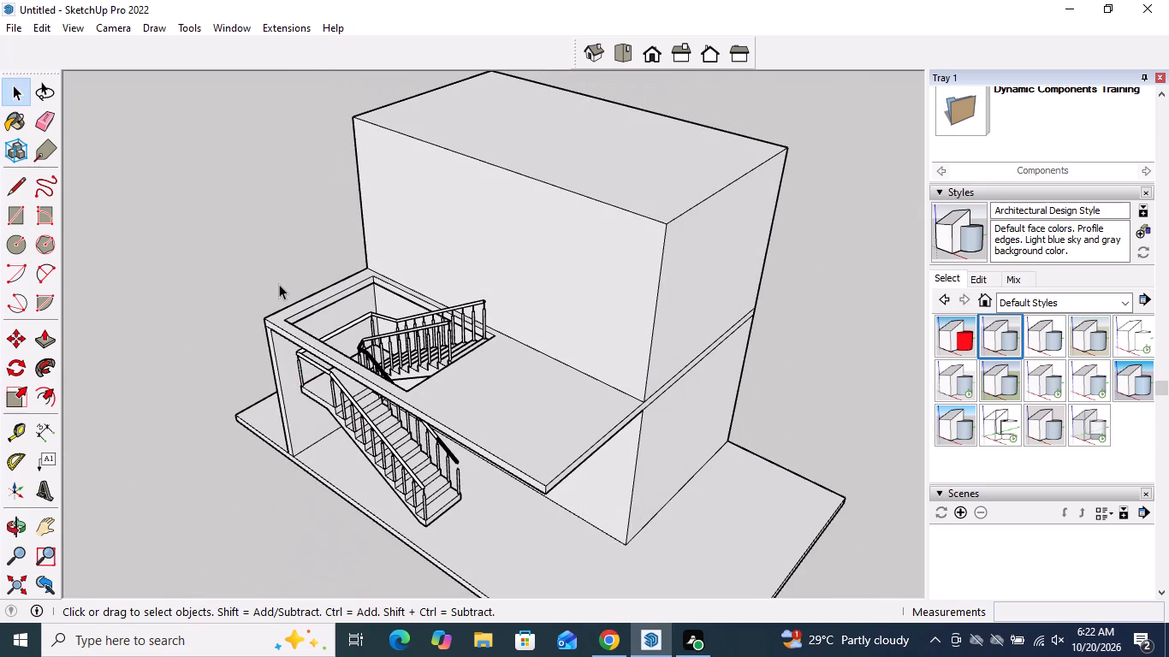
scroll(293, 274, up, 6)
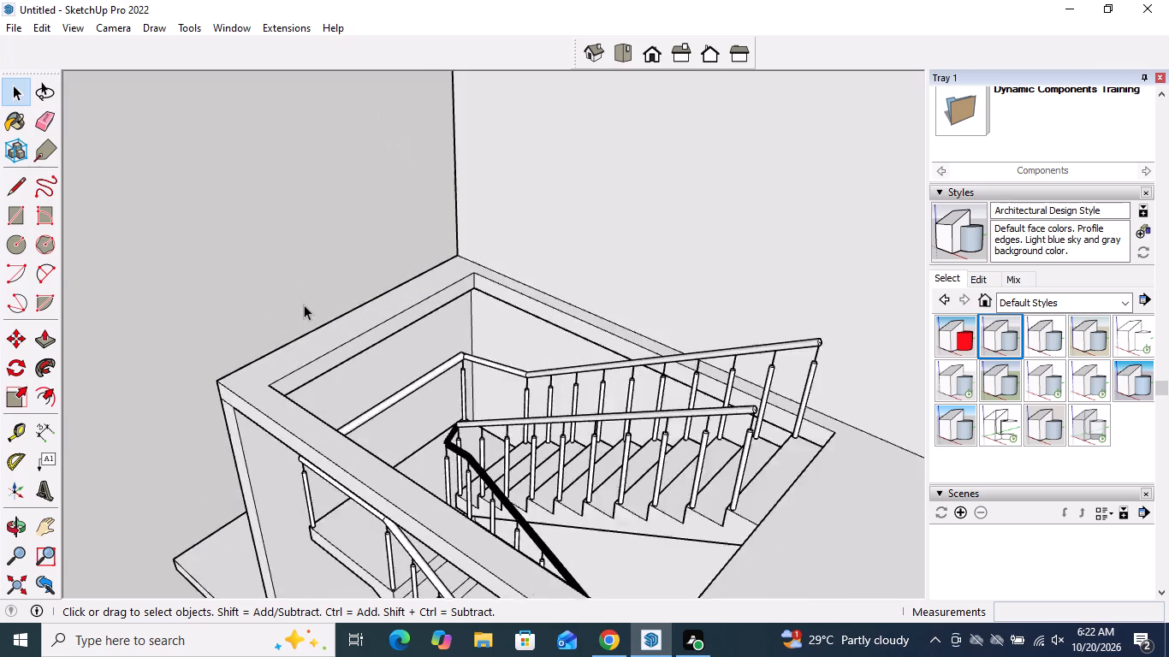
scroll(304, 305, up, 2)
scroll(334, 310, down, 1)
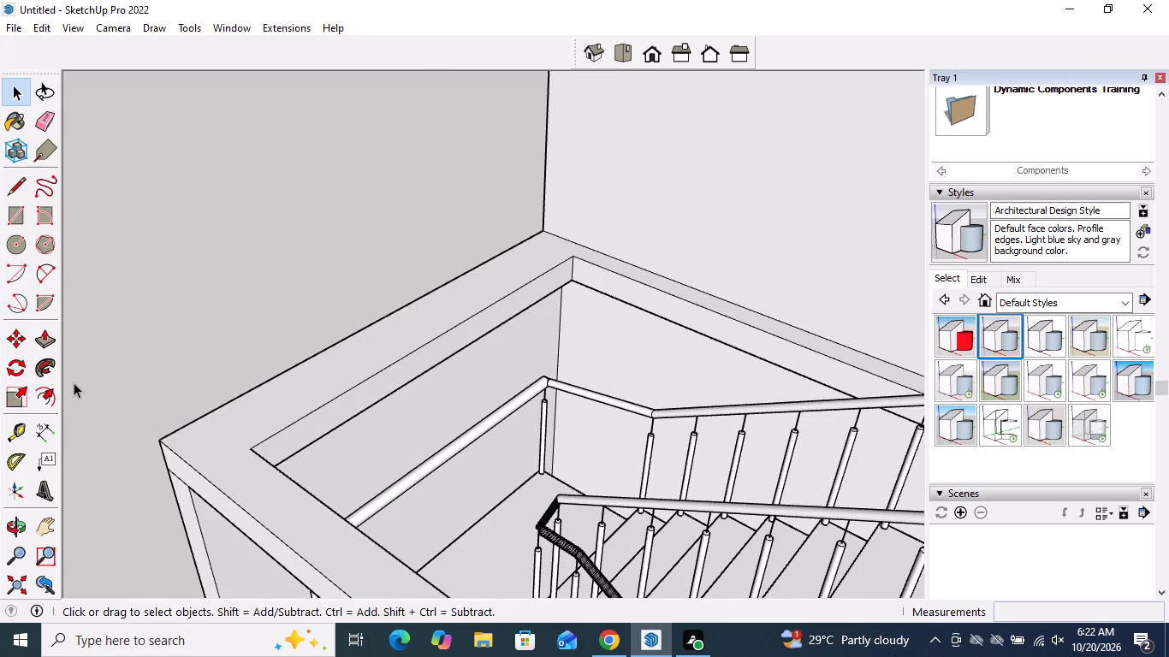
click(45, 345)
click(295, 427)
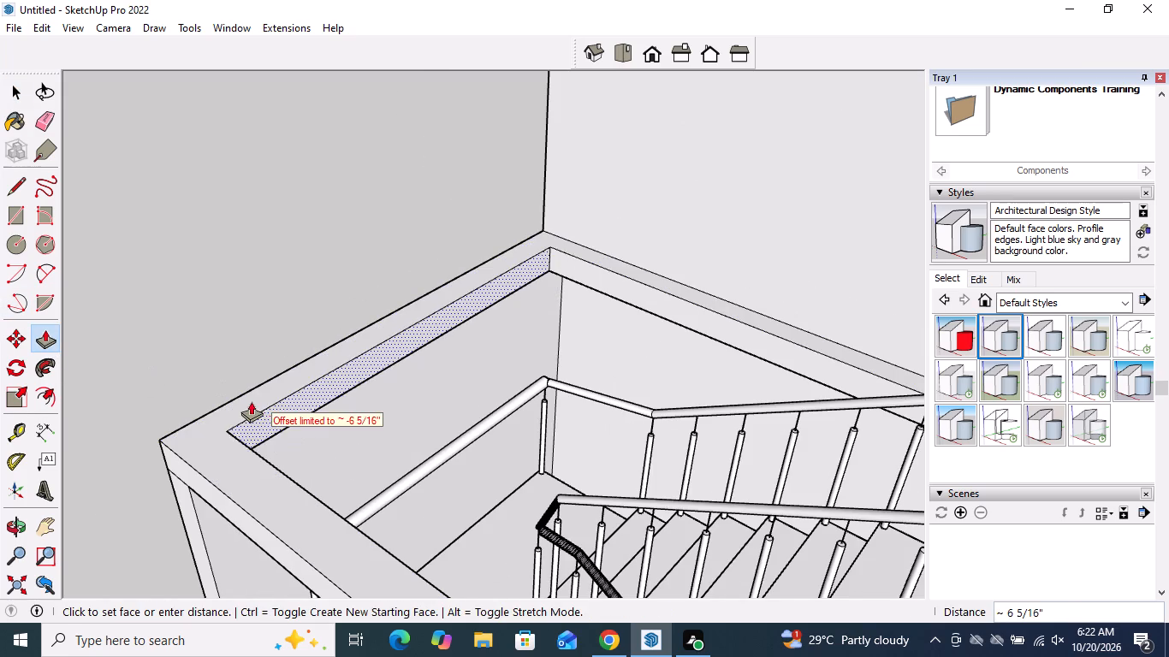
middle_drag(292, 422, 280, 201)
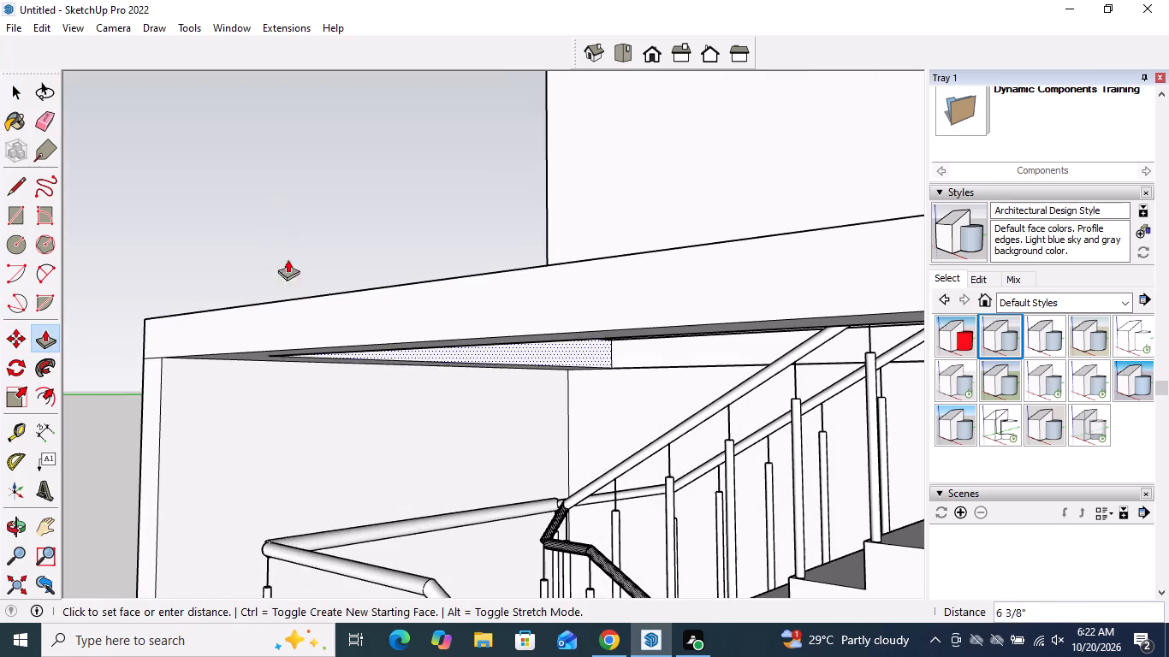
click(300, 406)
key(space)
Examine the adjusted slab opening from below and above, and check the whole building with its staircase.
middle_drag(472, 264, 679, 203)
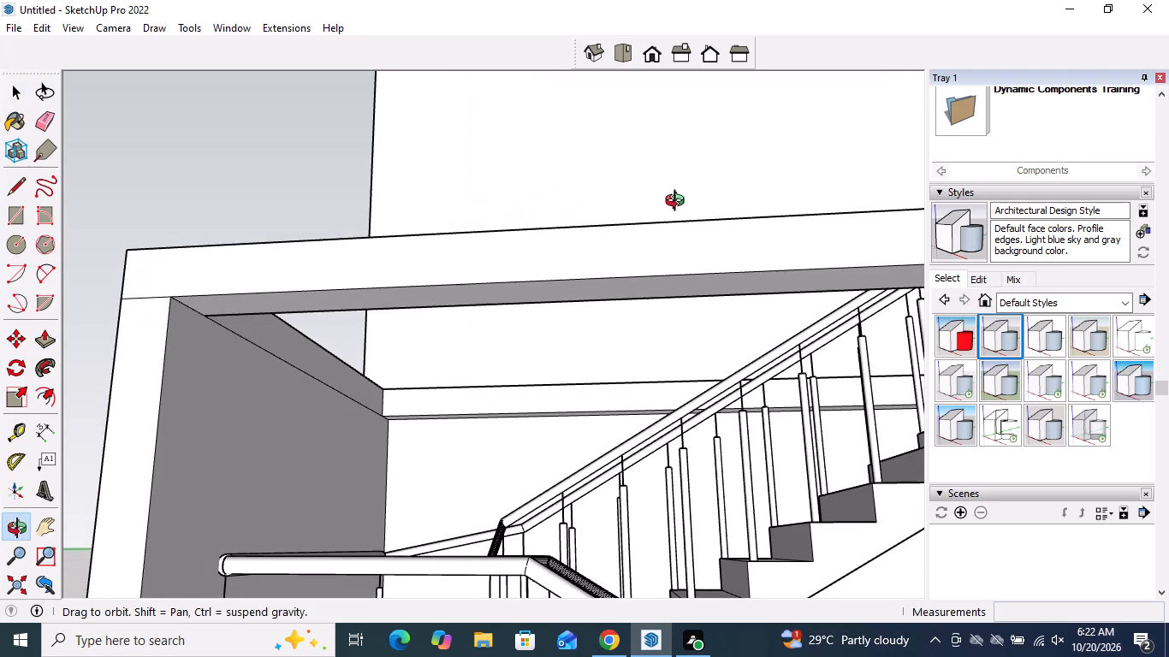
middle_drag(679, 203, 646, 618)
key(space)
scroll(567, 353, down, 16)
middle_drag(598, 394, 699, 150)
scroll(711, 343, down, 4)
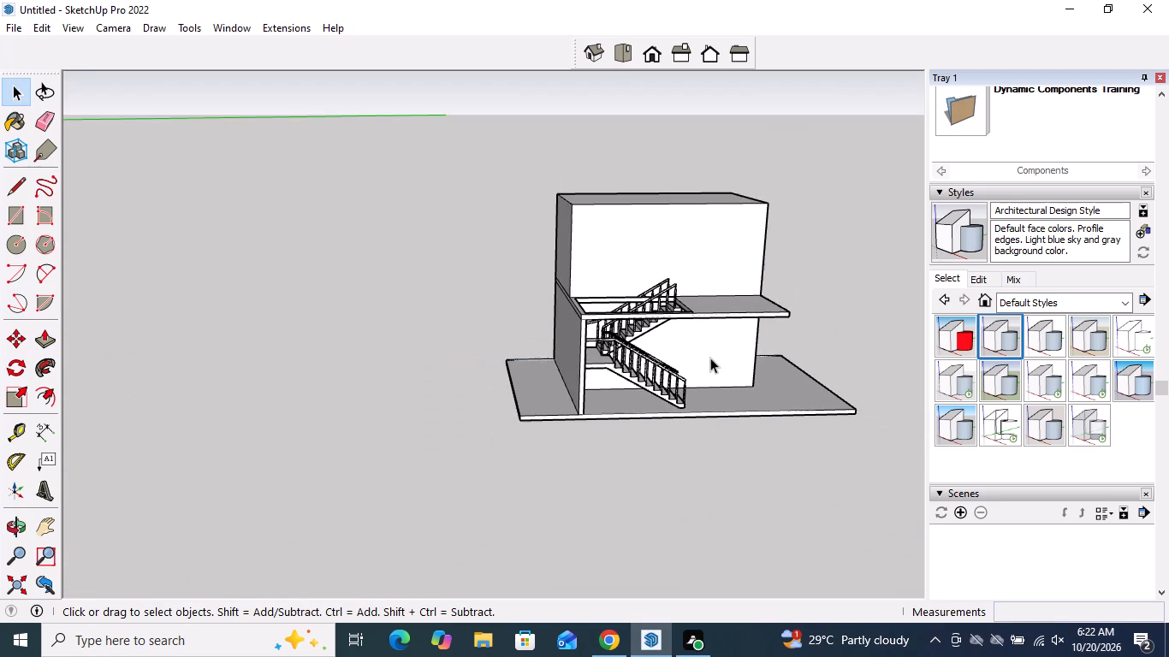
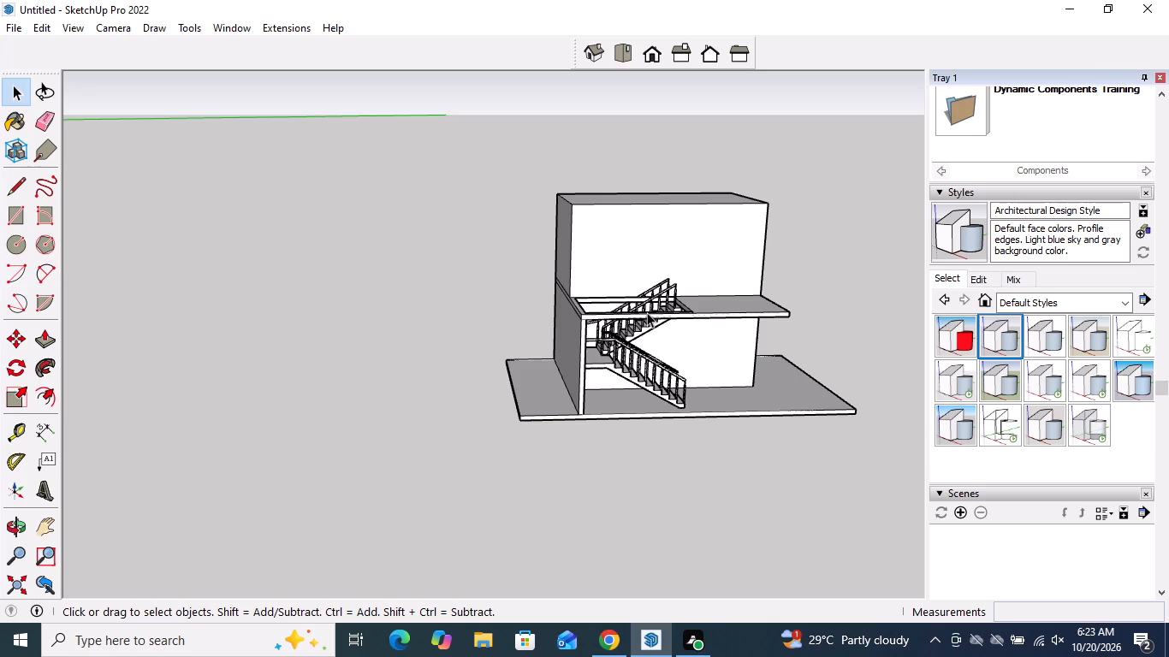
Pull the ground slab's front edge face outward about 7' 7" to extend the floor in front of the staircase.
scroll(638, 301, down, 1)
middle_drag(635, 295, 546, 373)
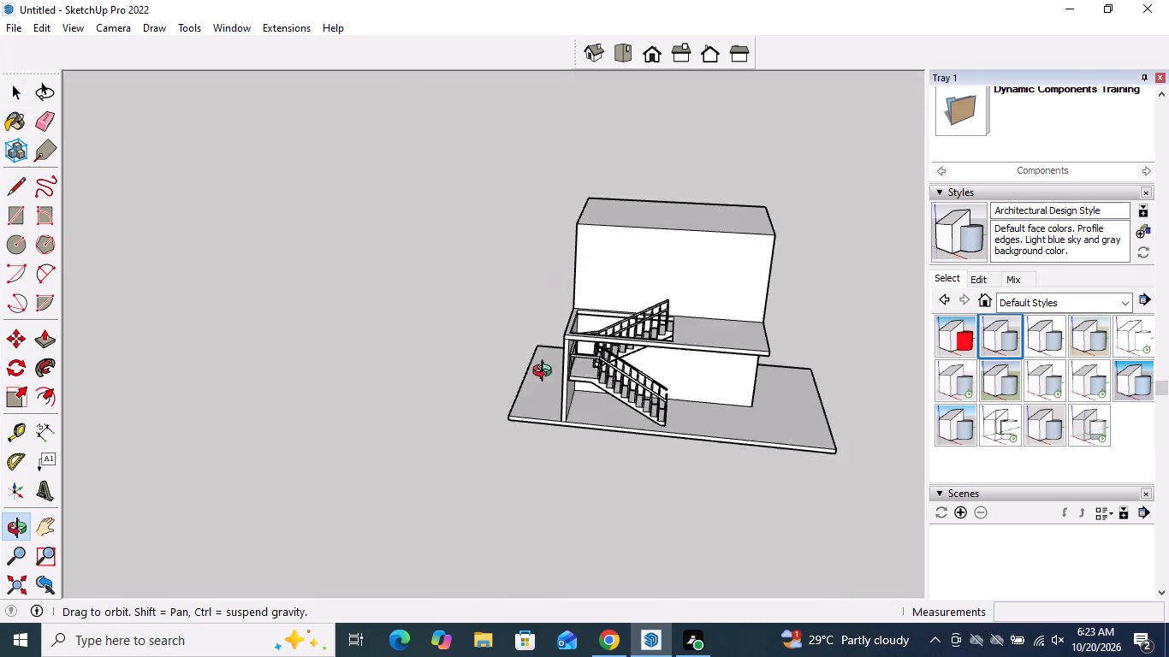
middle_drag(546, 373, 580, 305)
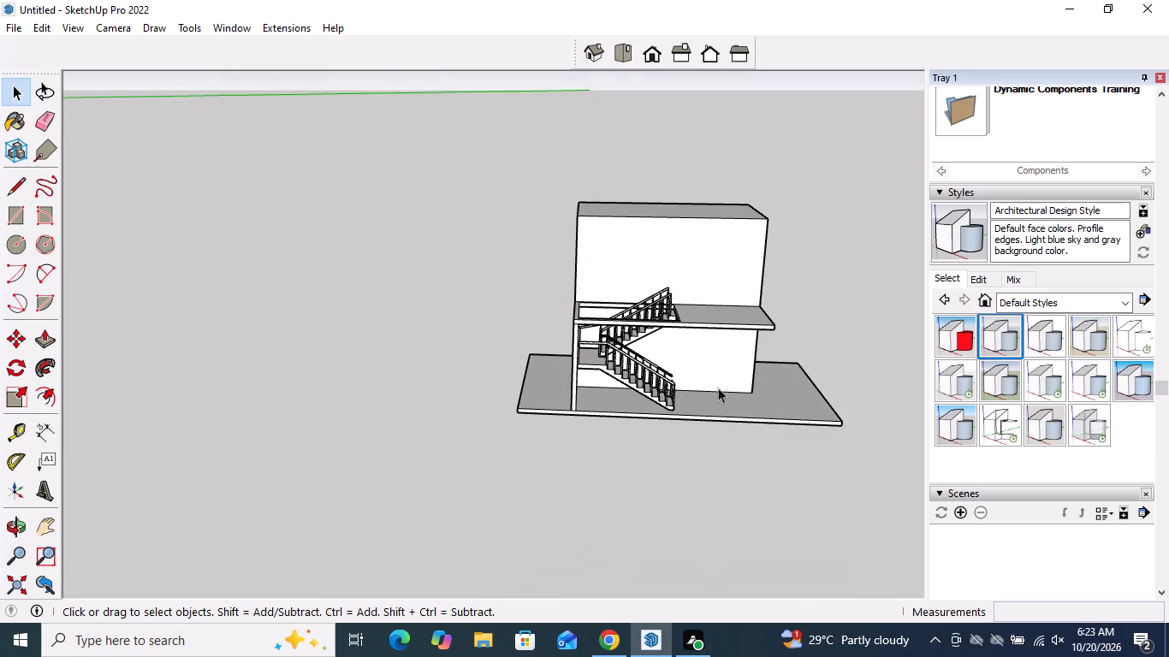
middle_drag(716, 377, 685, 314)
middle_drag(685, 368, 685, 549)
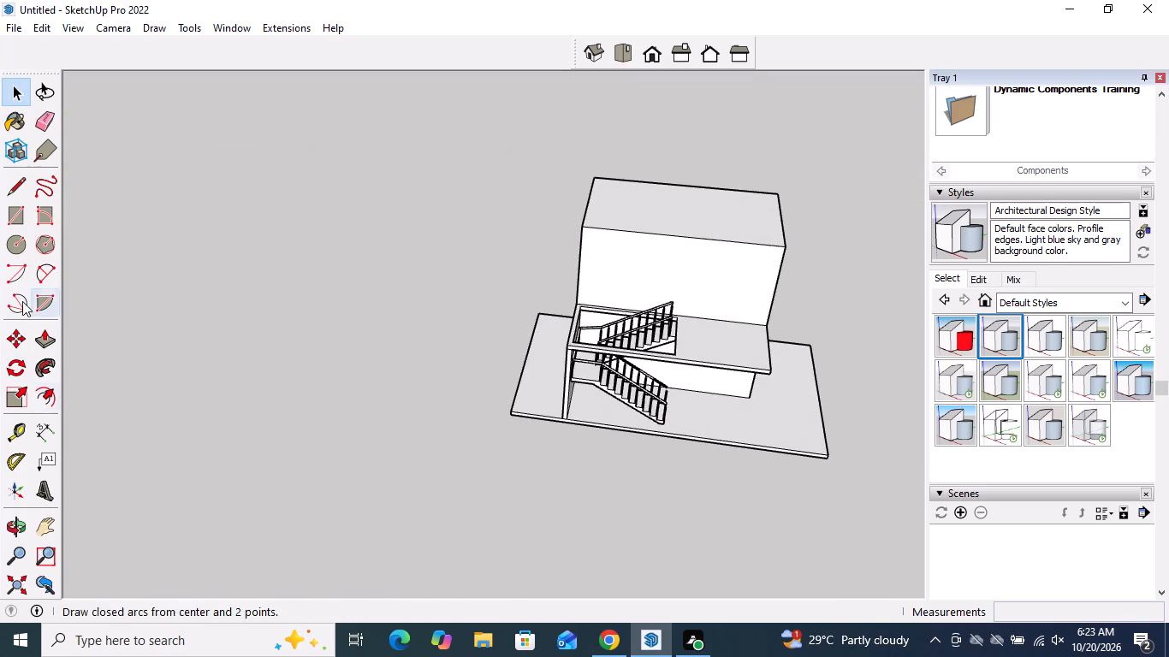
click(47, 337)
scroll(694, 414, up, 3)
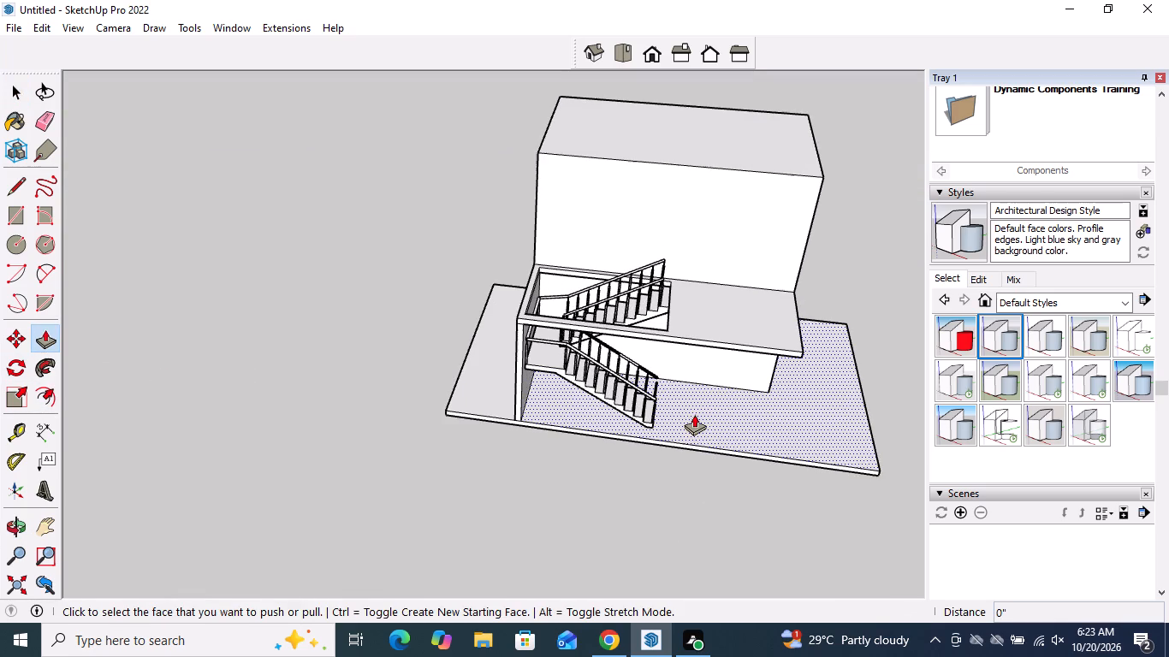
click(685, 445)
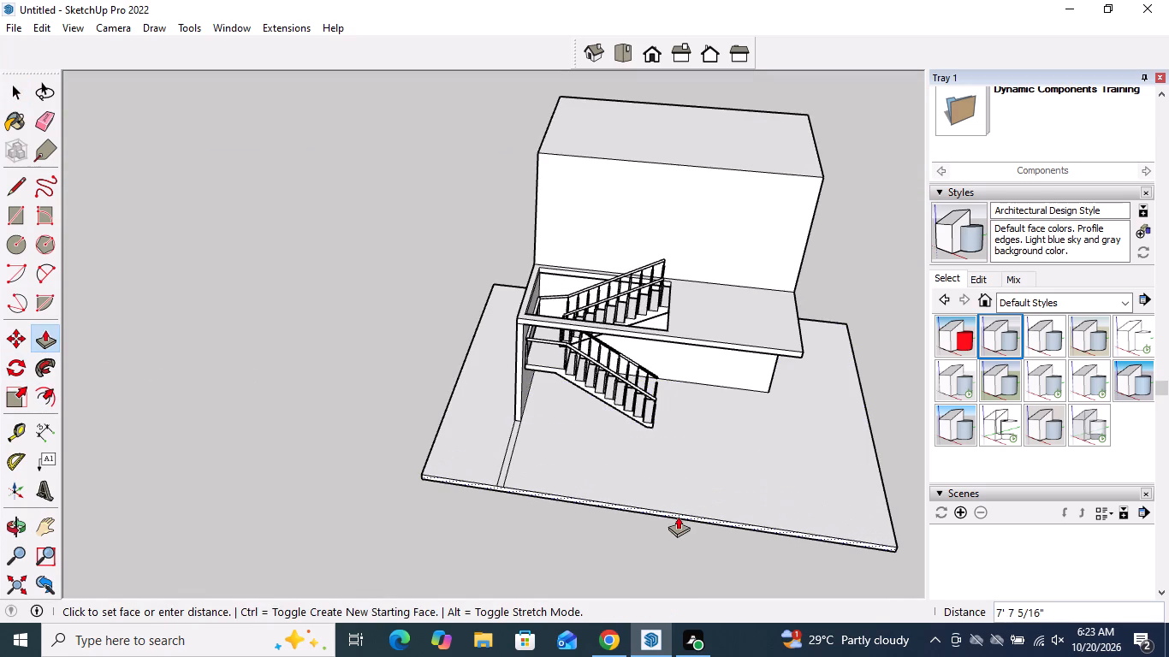
click(678, 516)
middle_drag(702, 453, 733, 353)
key(space)
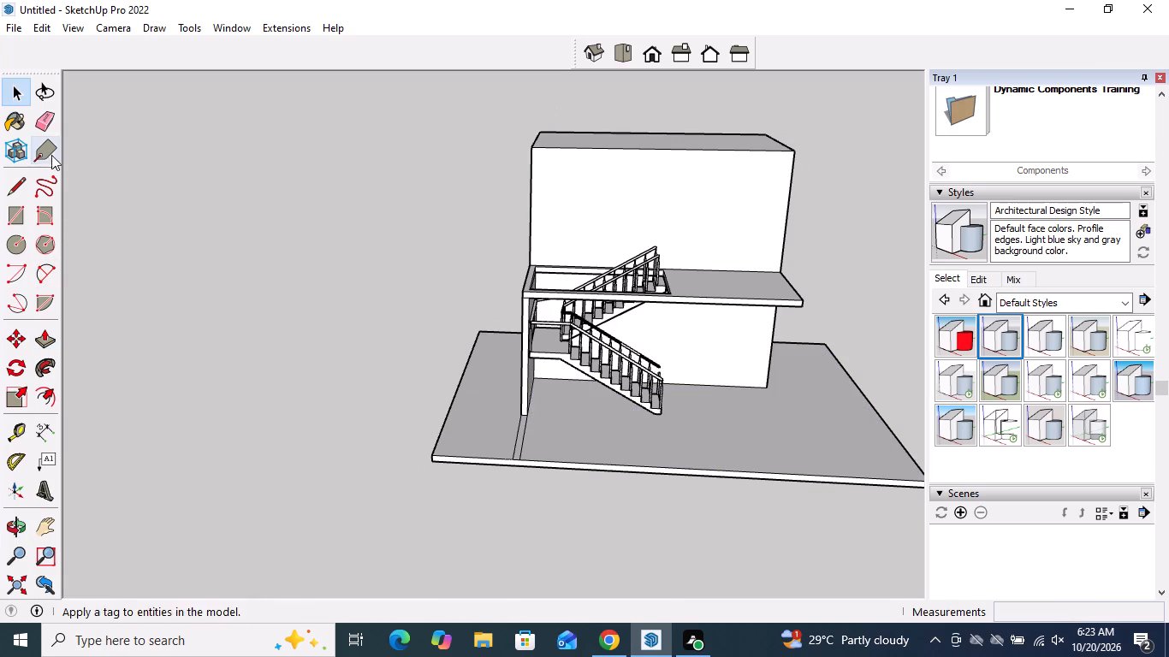
Erase the two leftover edges on the ground slab running from the side wall's base to the extended front edge.
click(47, 126)
scroll(548, 445, up, 1)
middle_drag(548, 442, 575, 596)
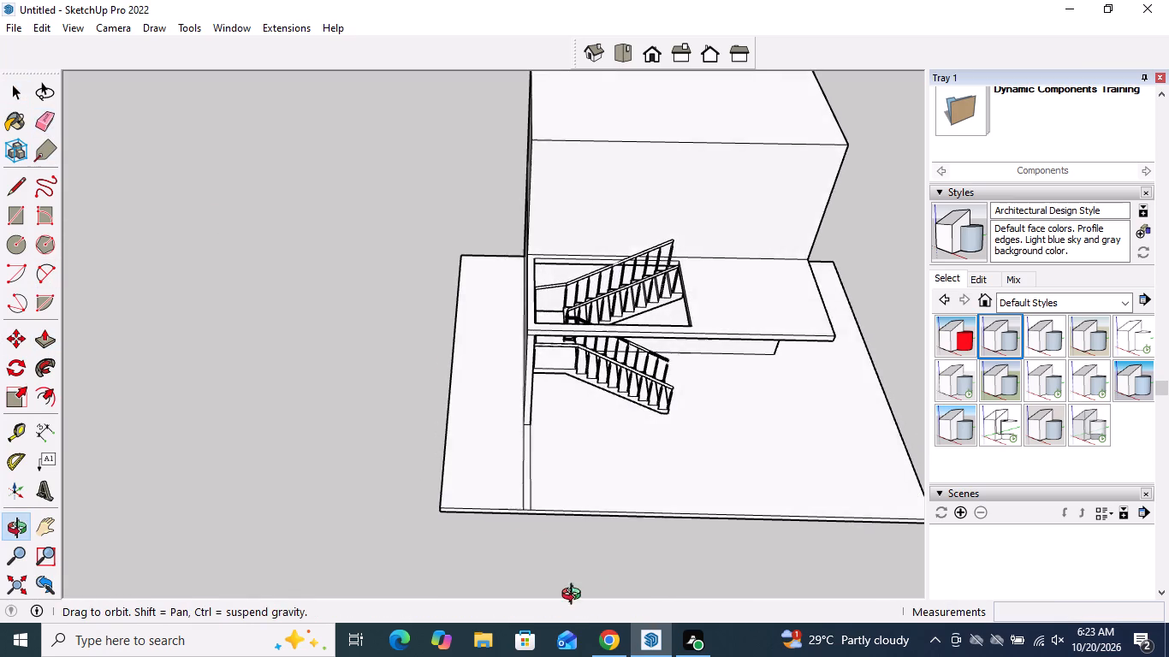
middle_drag(575, 596, 575, 597)
scroll(529, 506, up, 4)
click(531, 494)
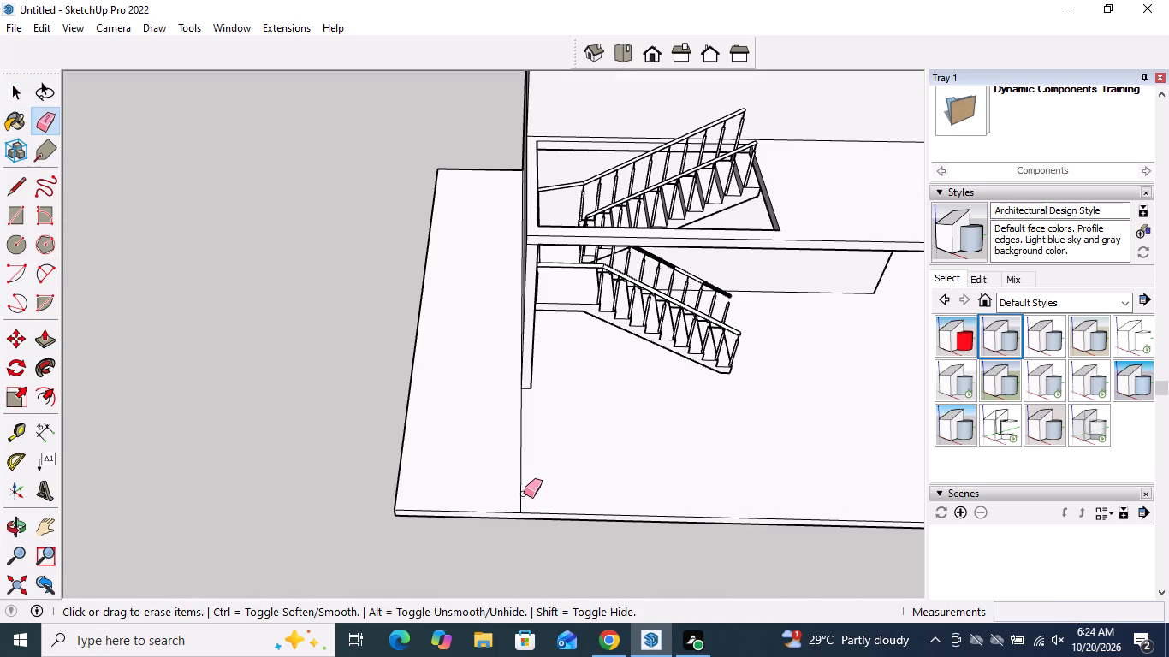
click(522, 490)
key(space)
Draw a short line across the upper slab's front strip, from the opening's front corner away from the side wall to the slab edge.
scroll(522, 484, down, 5)
middle_drag(527, 453, 658, 285)
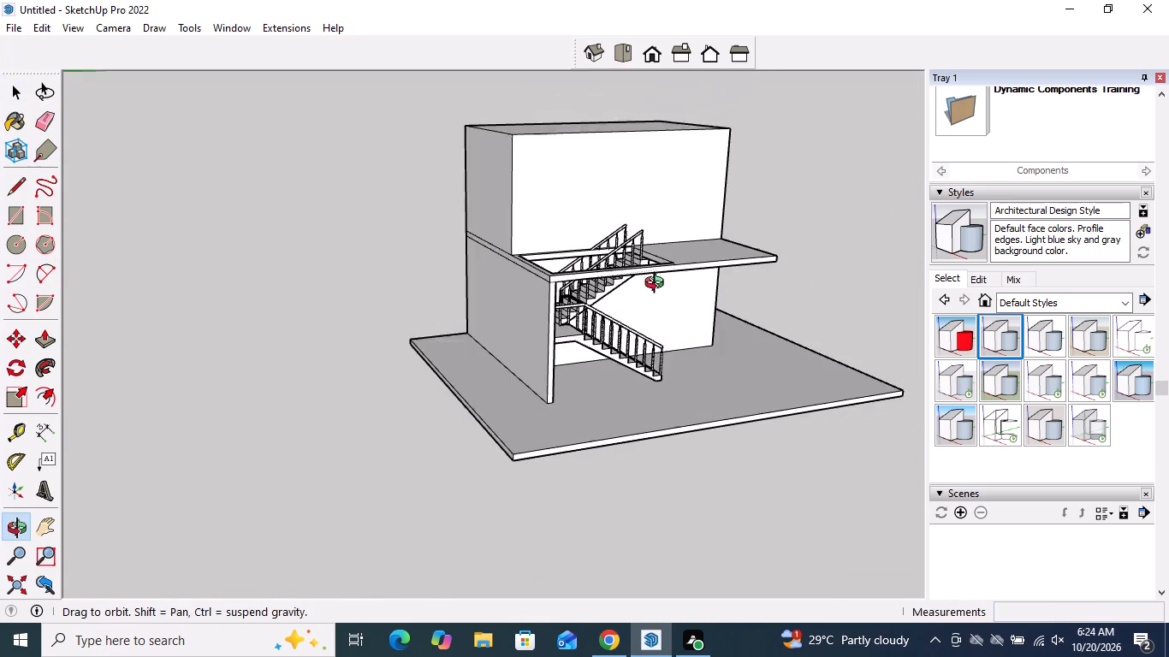
middle_drag(658, 285, 665, 277)
scroll(666, 280, up, 1)
middle_drag(666, 279, 586, 334)
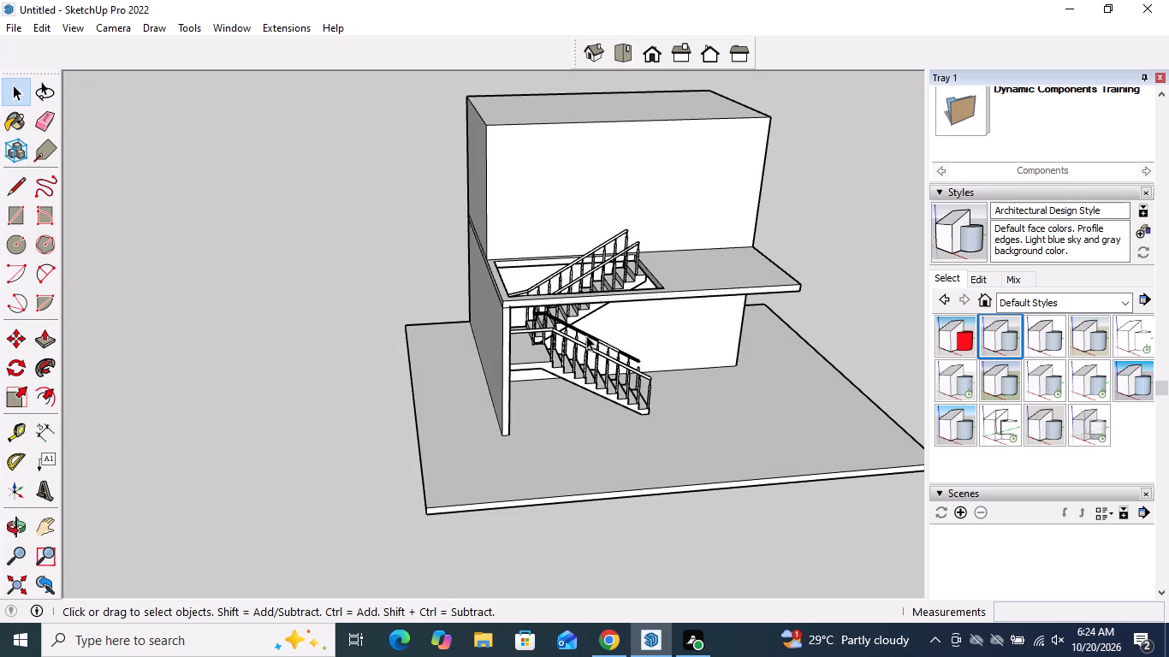
middle_drag(586, 335, 589, 503)
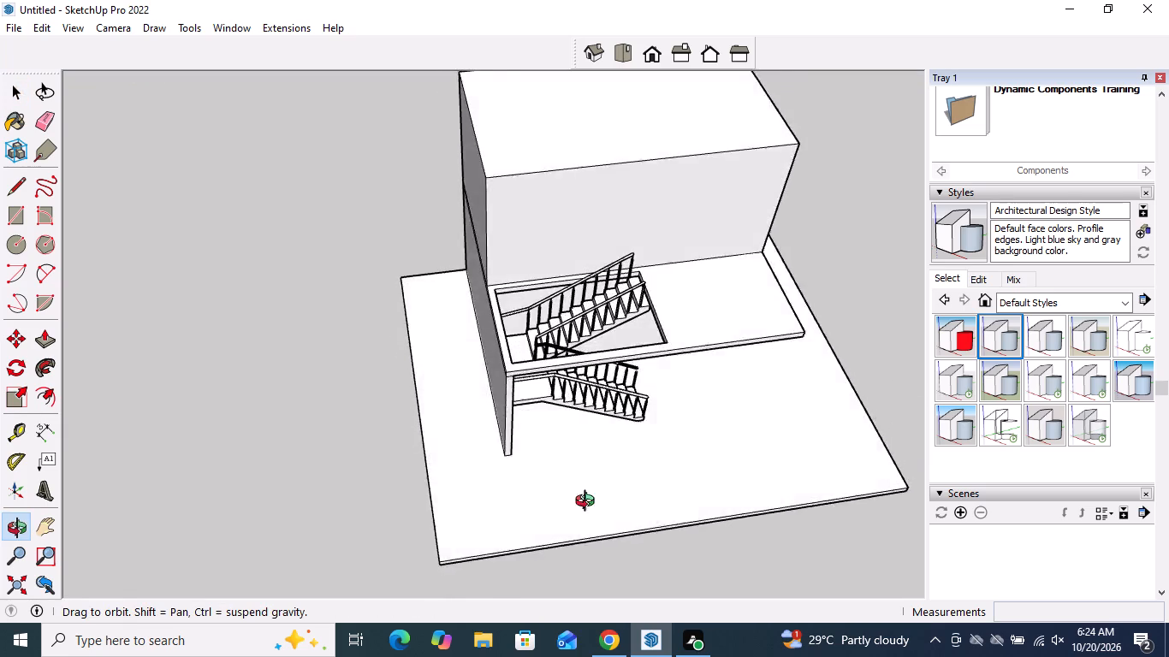
middle_drag(589, 503, 523, 542)
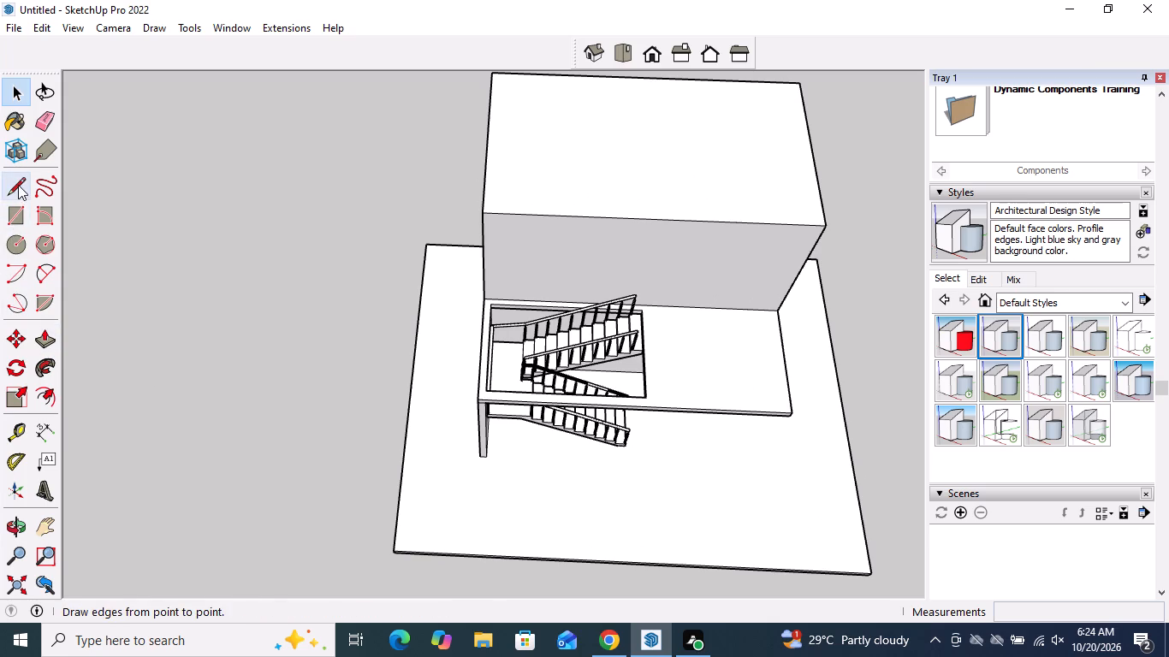
click(18, 185)
scroll(593, 350, up, 4)
click(673, 420)
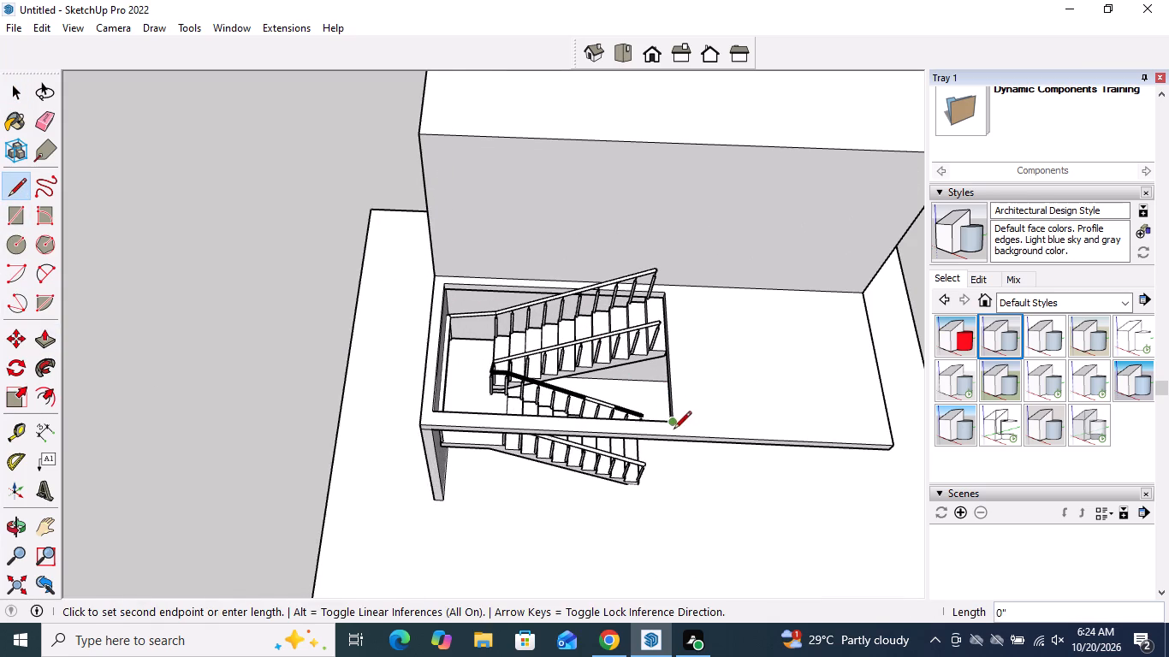
click(674, 432)
key(space)
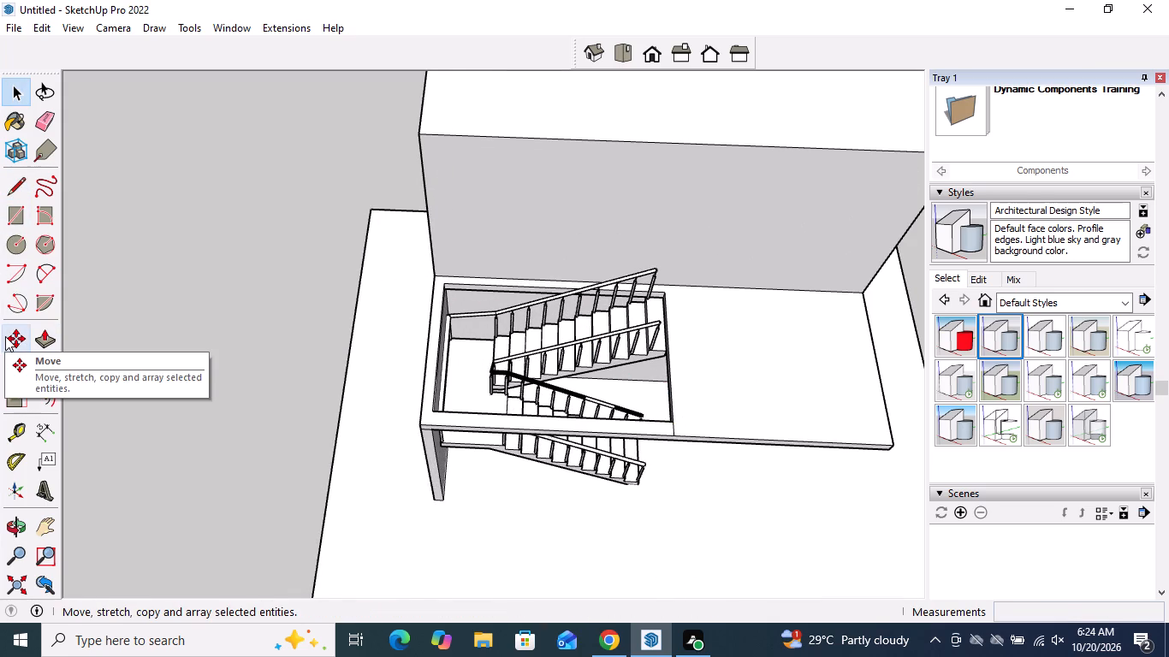
Draw a short line of about 5 1/8" across the slab strip at the opening's rear corner, where the side wall meets the block.
click(24, 178)
scroll(447, 261, up, 3)
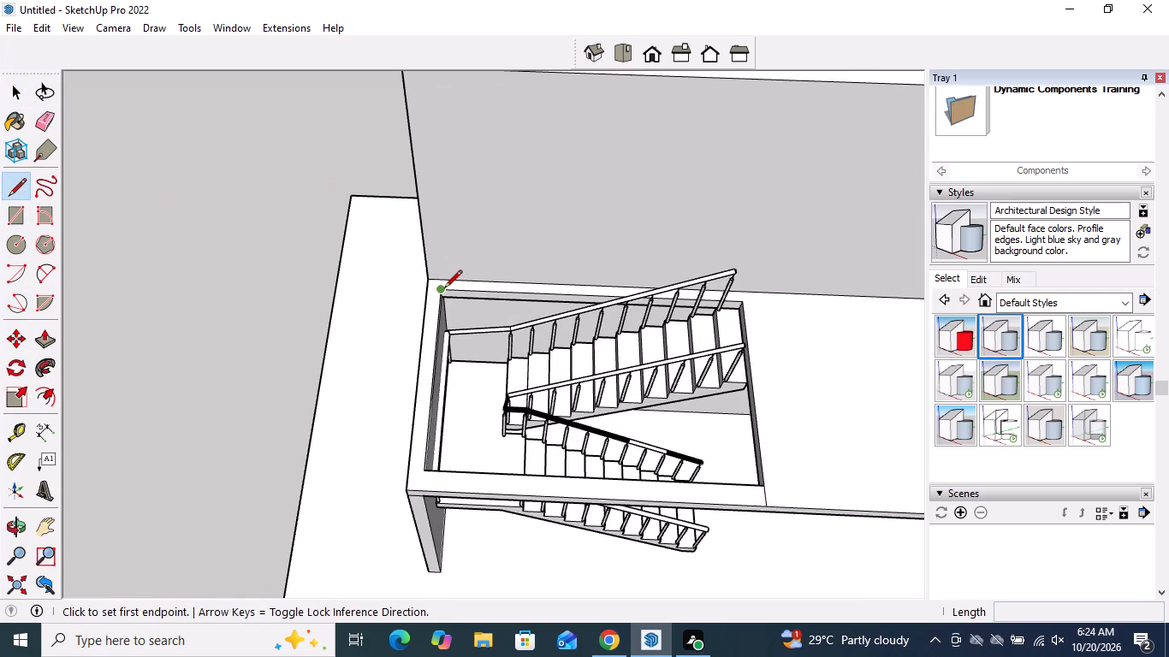
click(442, 287)
scroll(442, 287, up, 1)
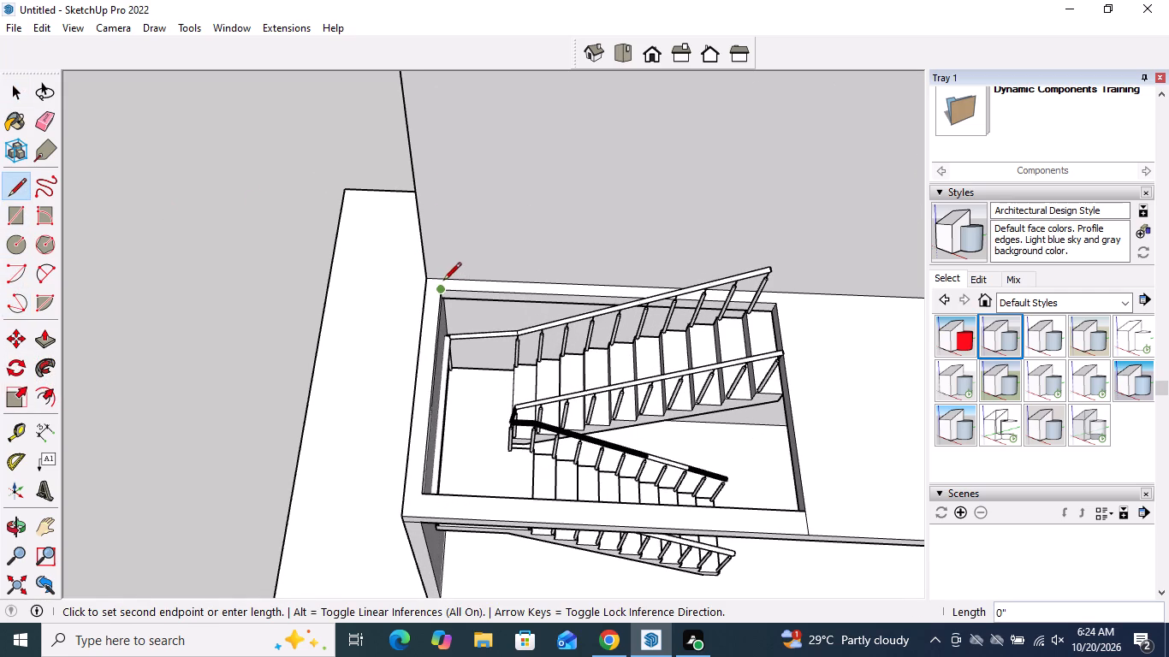
scroll(443, 281, up, 5)
click(443, 275)
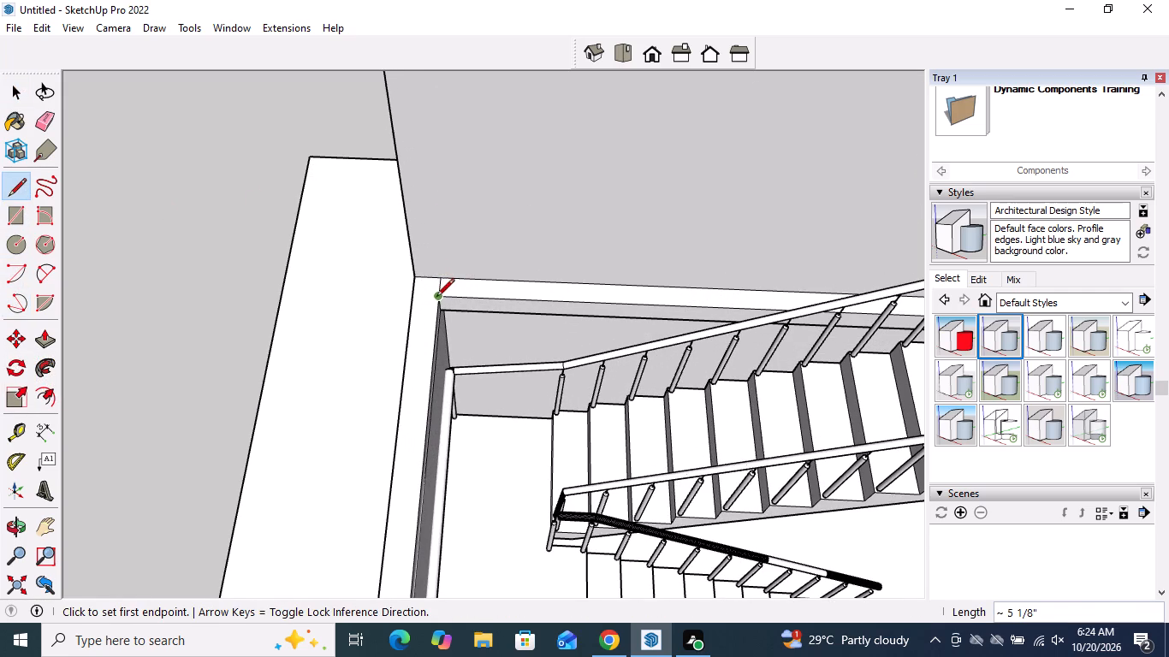
key(space)
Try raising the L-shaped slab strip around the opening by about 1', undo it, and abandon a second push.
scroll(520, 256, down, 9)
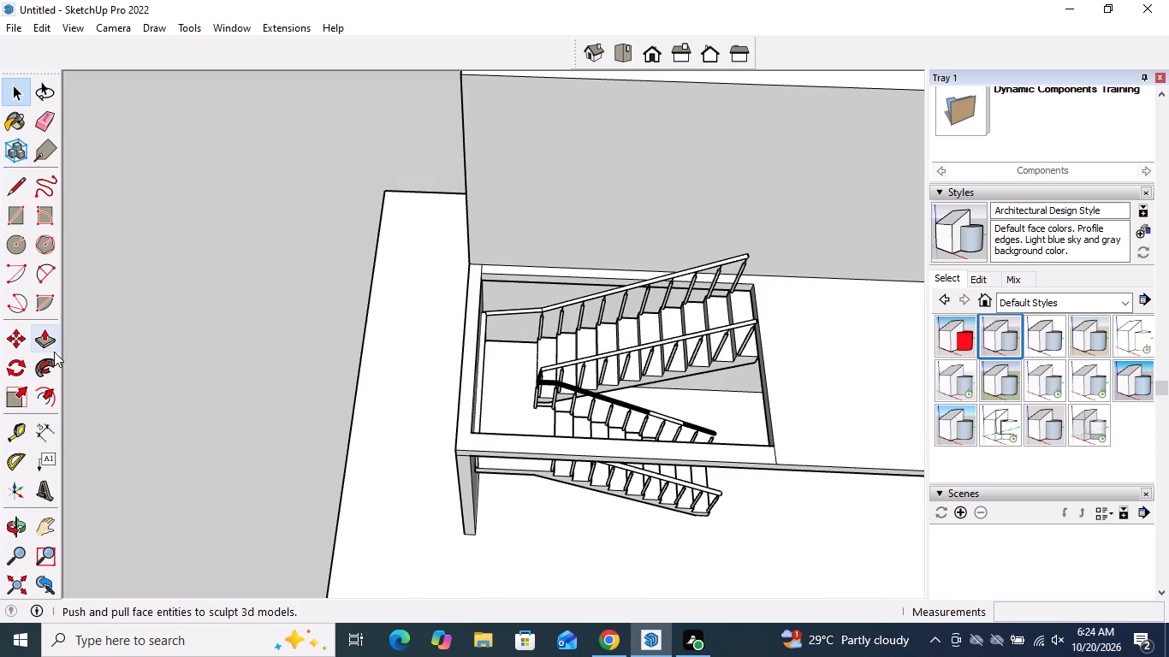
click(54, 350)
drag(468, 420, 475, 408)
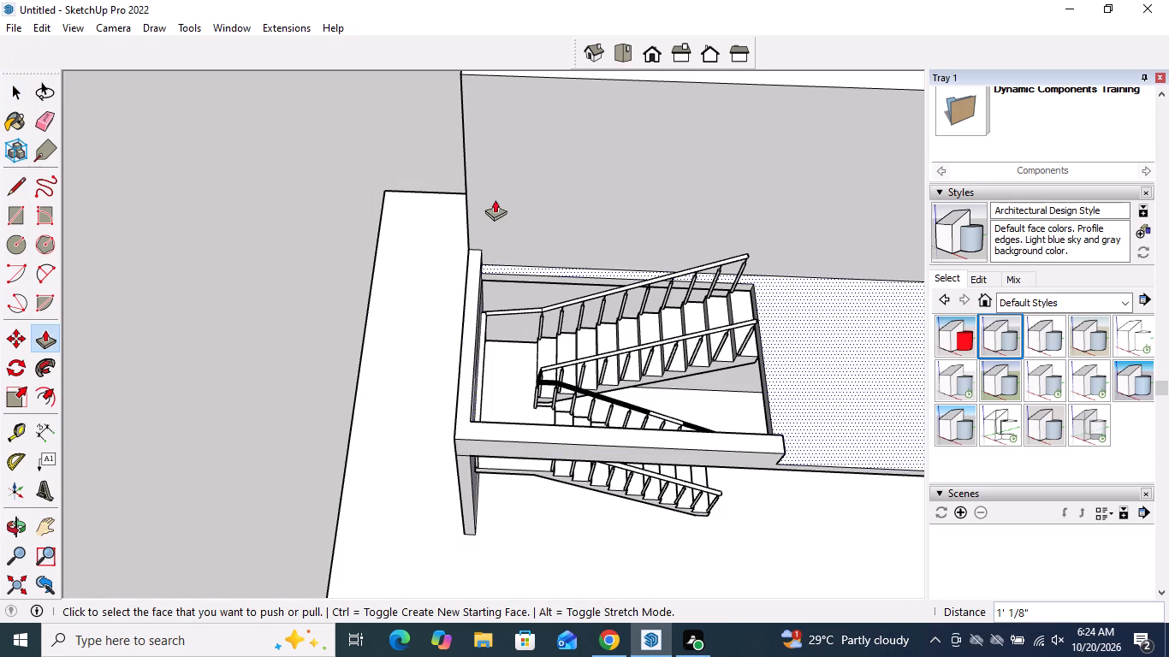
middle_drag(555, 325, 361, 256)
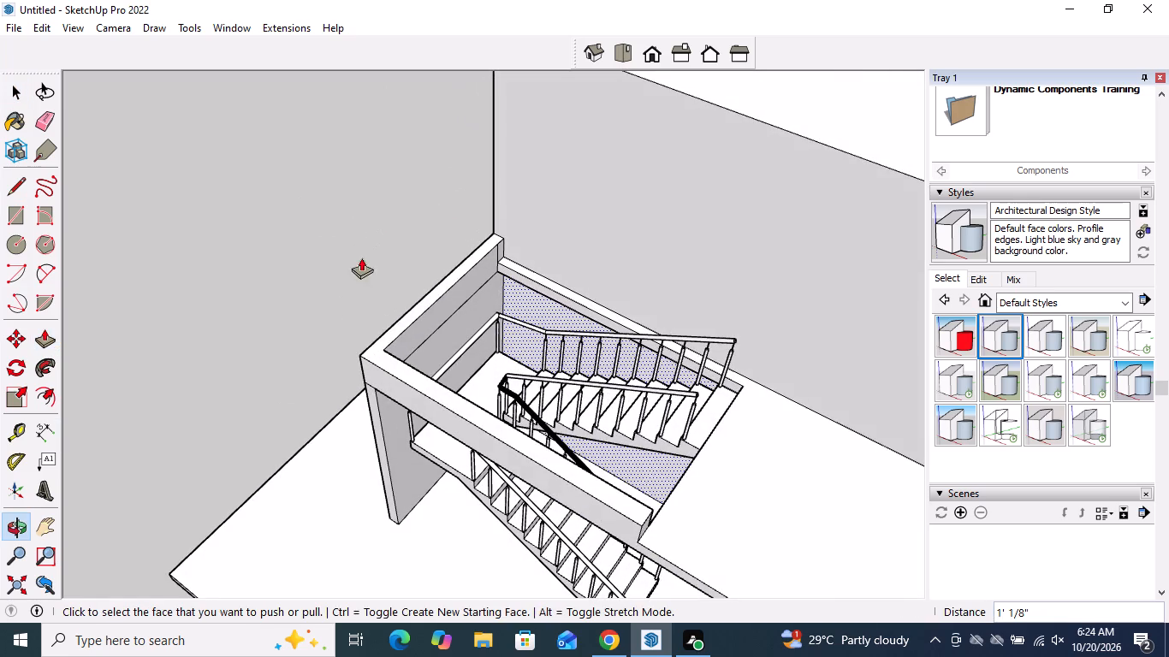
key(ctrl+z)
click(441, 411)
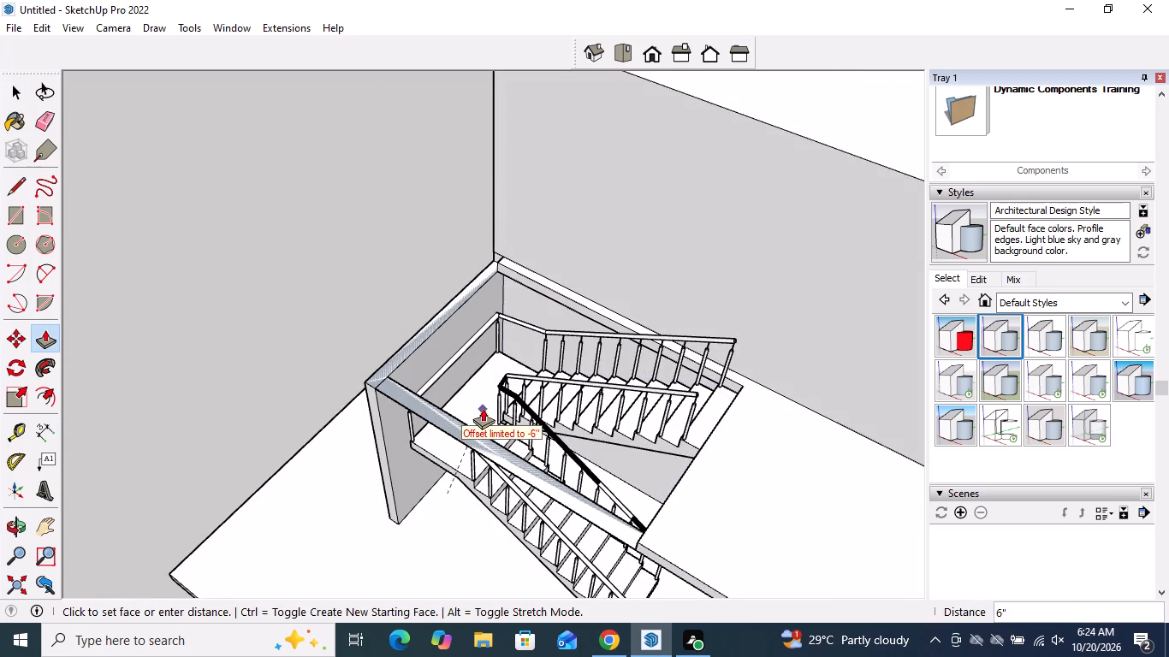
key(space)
Pull the L-shaped slab strip around the opening up 10' from a new starting face to form the upper stairwell walls.
click(50, 334)
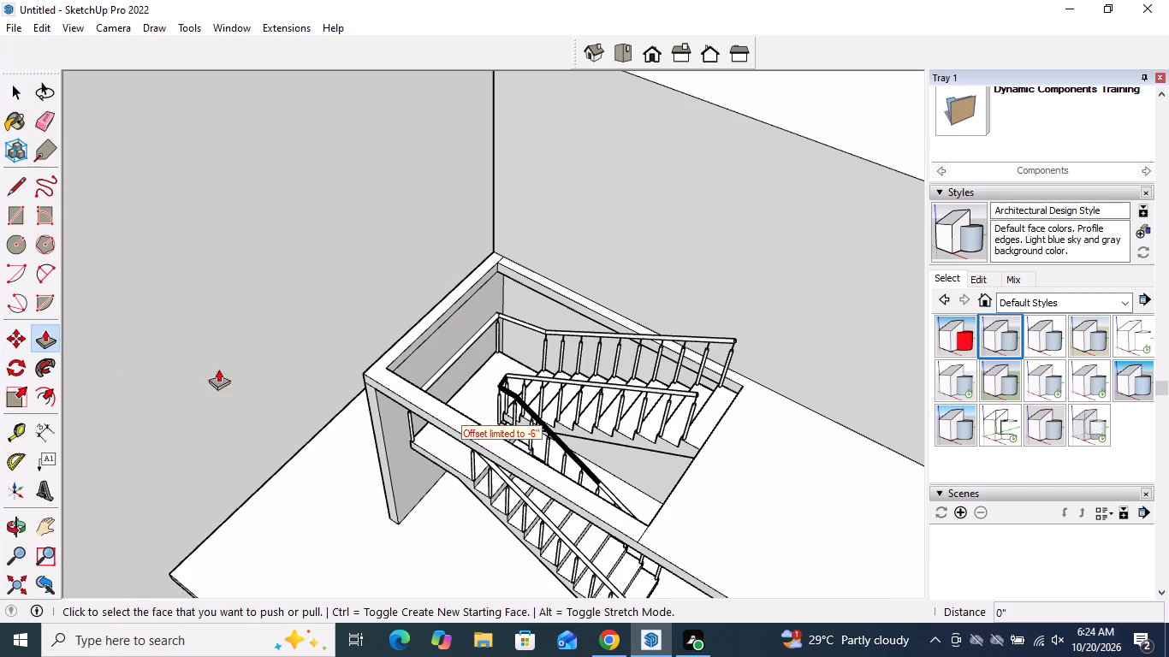
click(422, 392)
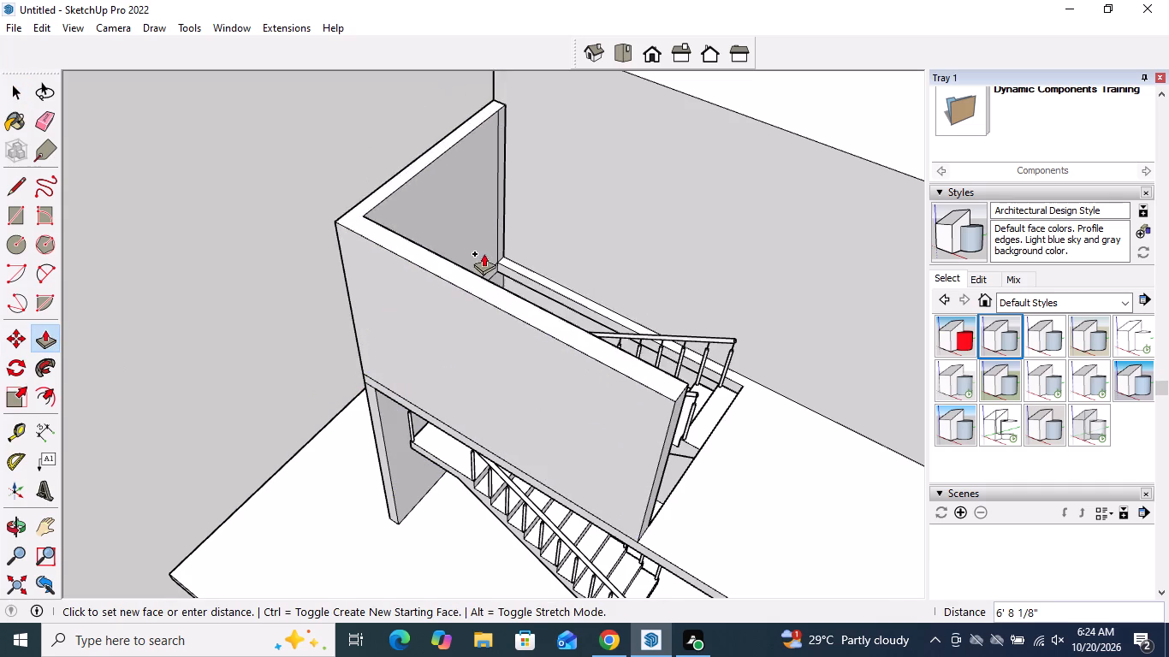
middle_drag(484, 249, 668, 1)
scroll(613, 354, down, 5)
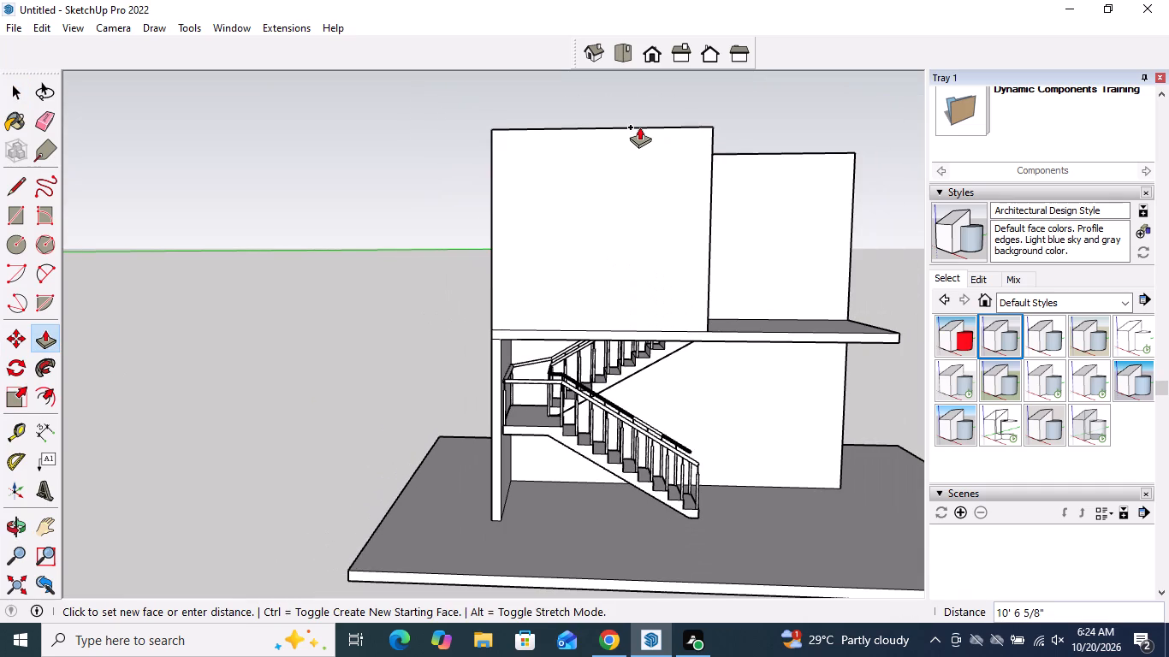
text(10')
key(Return)
key(space)
Examine the new upper stairwell walls and the whole building from above and from the front.
middle_drag(670, 215, 406, 494)
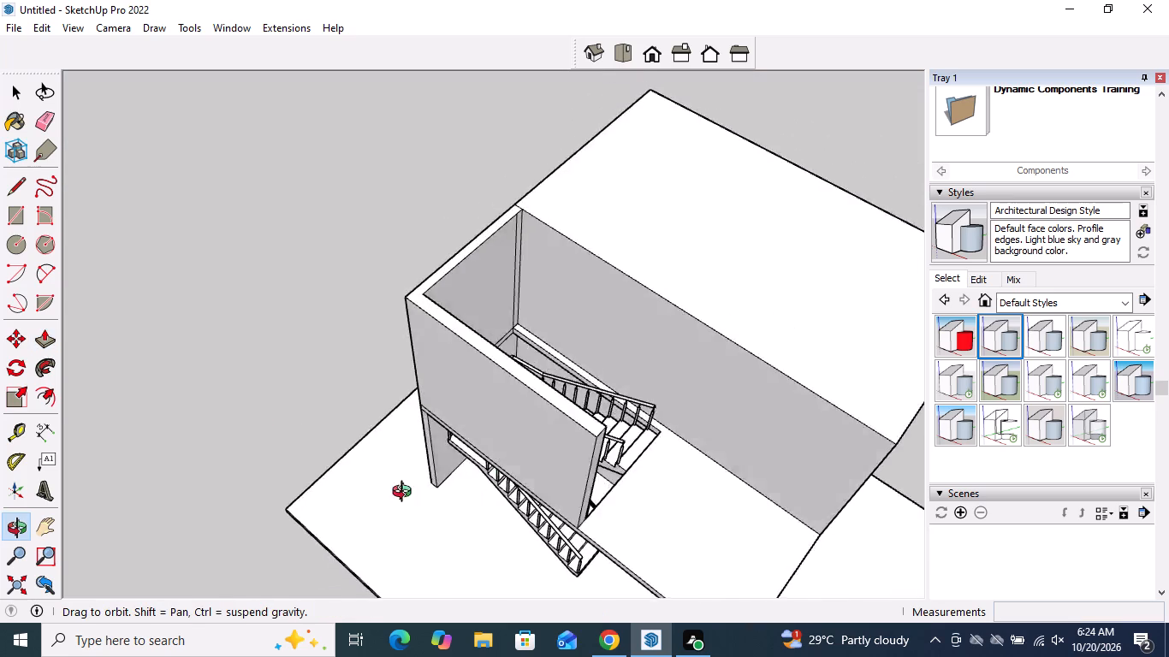
middle_drag(406, 494, 499, 272)
scroll(656, 285, down, 4)
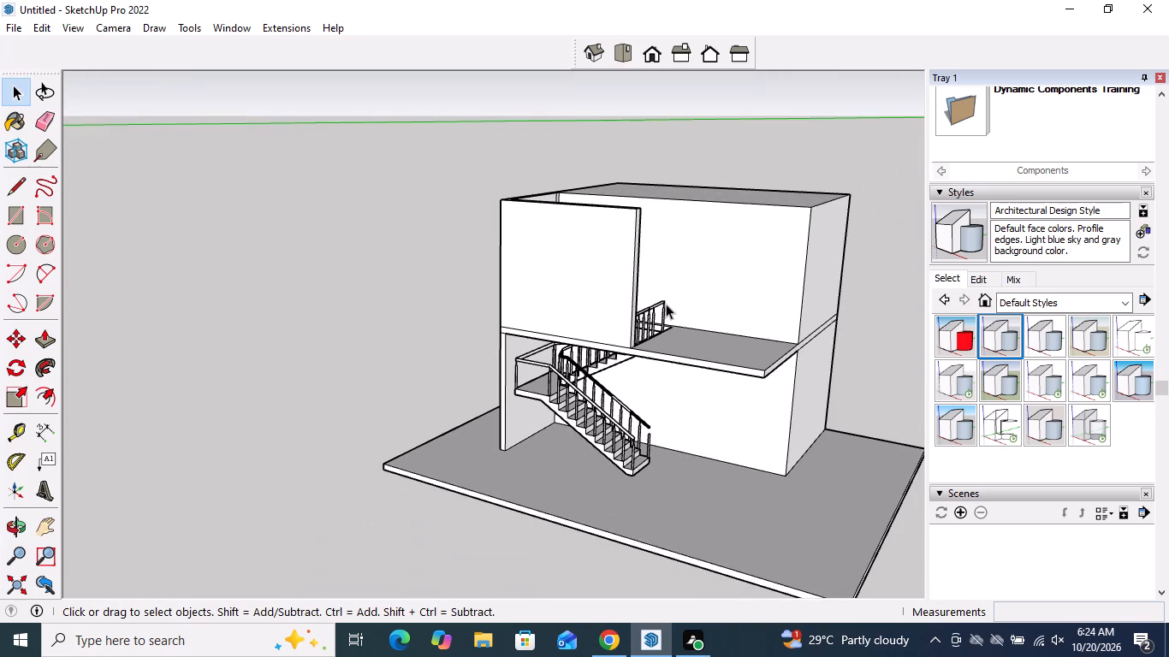
scroll(666, 304, down, 3)
middle_drag(650, 326, 793, 350)
scroll(693, 275, up, 3)
middle_drag(668, 301, 672, 255)
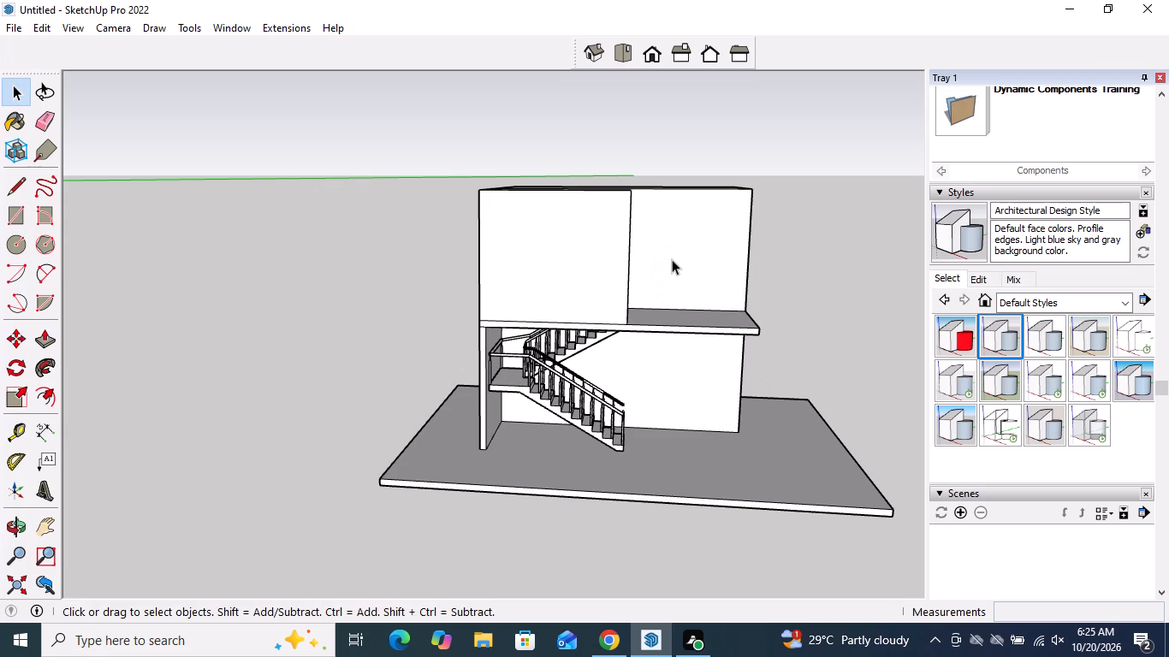
scroll(672, 259, up, 6)
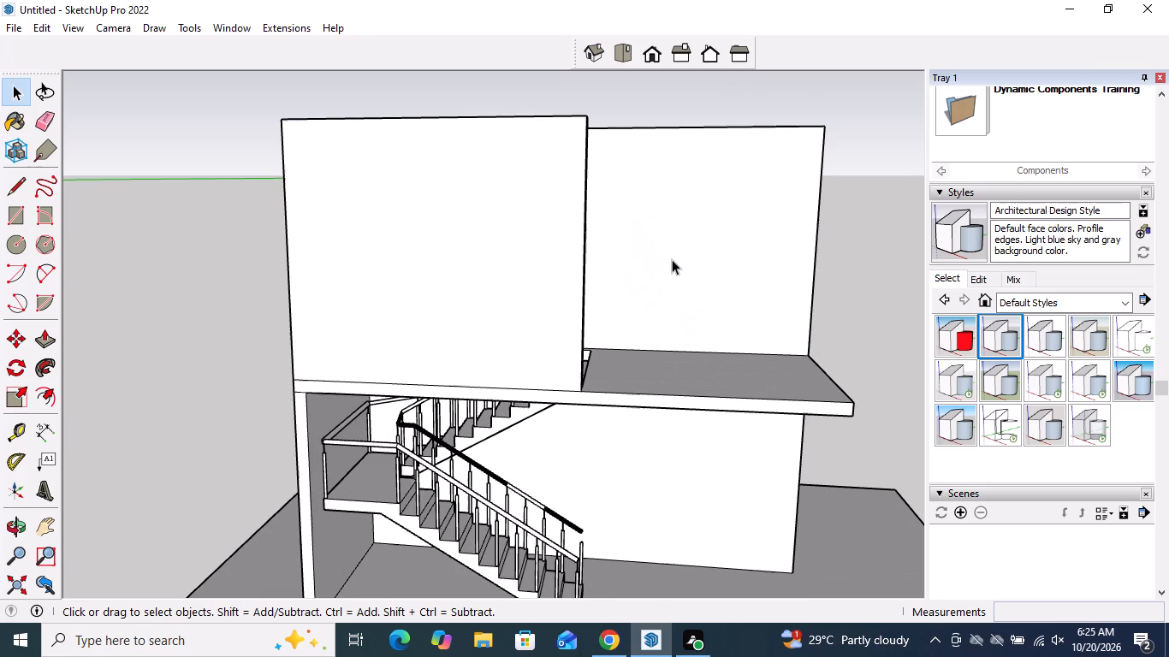
Erase the seam edge between the upper front stairwell wall and the front face of the upper slab.
middle_drag(683, 273, 406, 429)
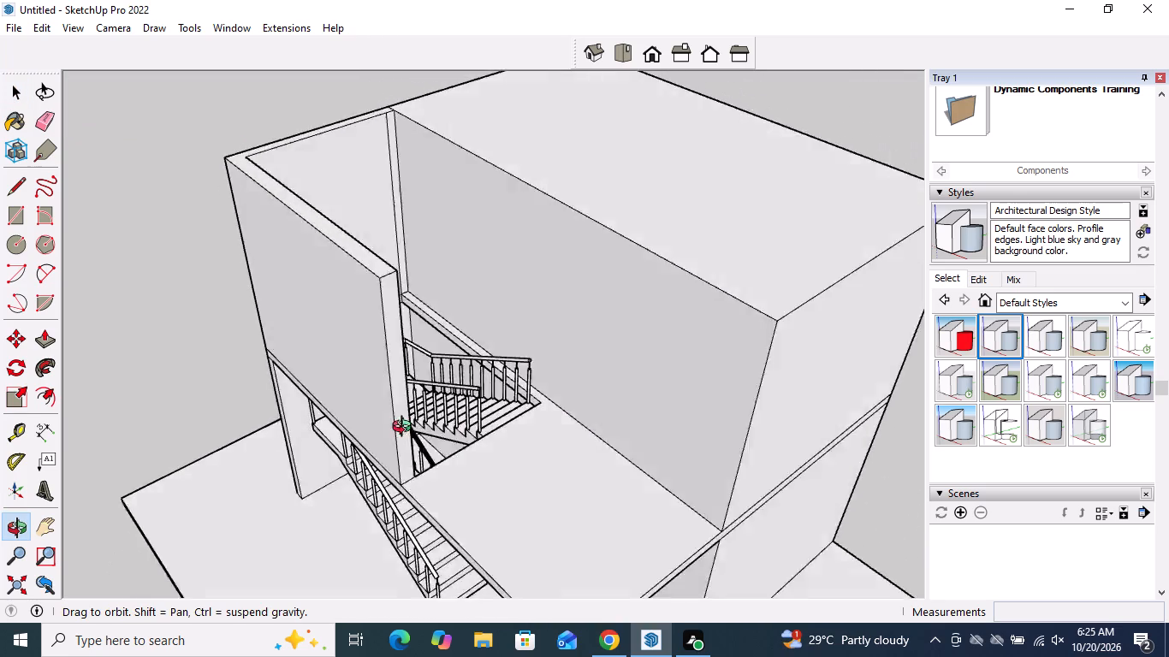
middle_drag(406, 429, 392, 310)
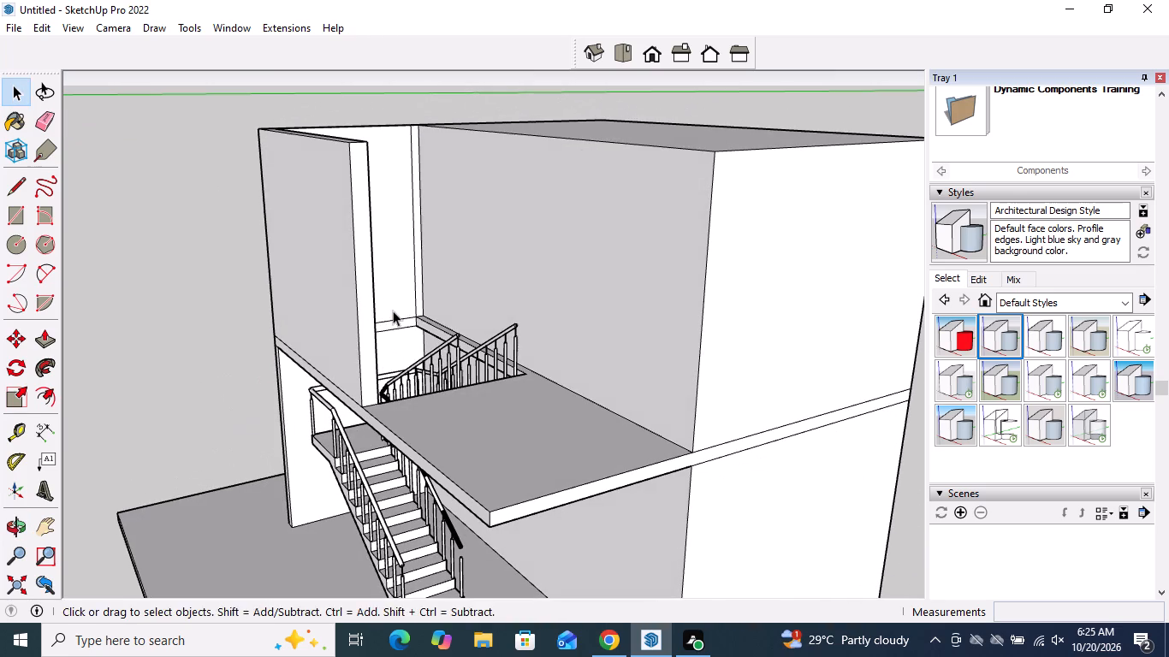
click(46, 125)
scroll(392, 376, up, 4)
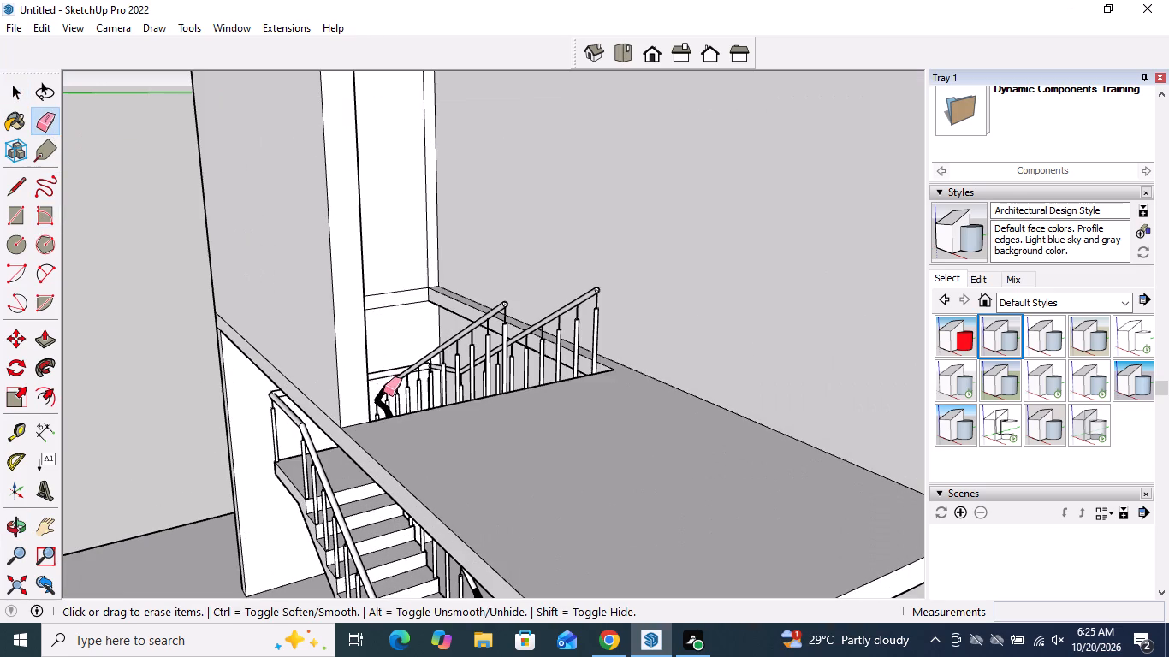
click(327, 414)
scroll(366, 401, down, 1)
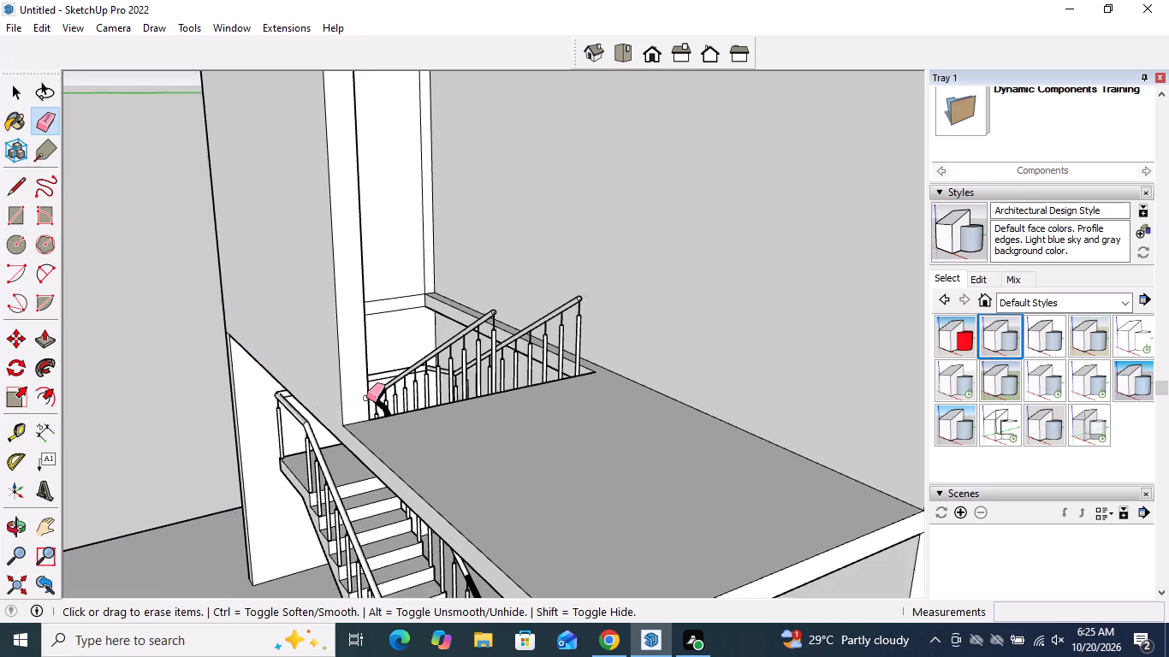
middle_drag(372, 396, 571, 355)
key(space)
Examine the merged front wall and the stair opening behind it from the front and from above.
scroll(572, 374, down, 5)
middle_drag(568, 394, 595, 400)
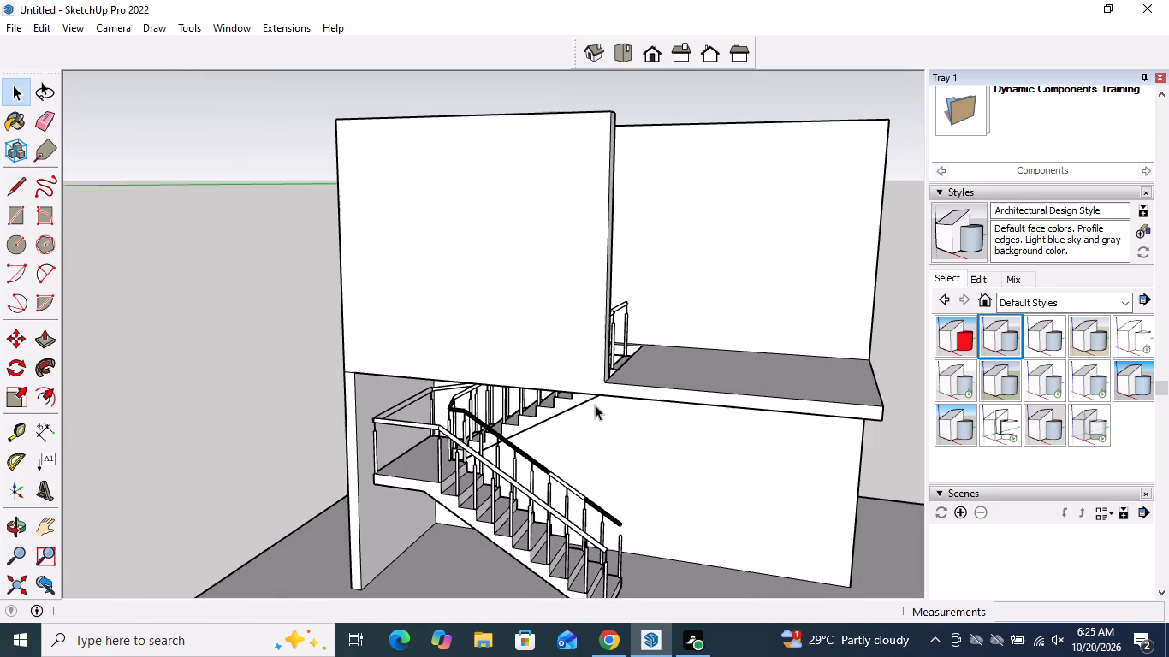
scroll(595, 405, up, 1)
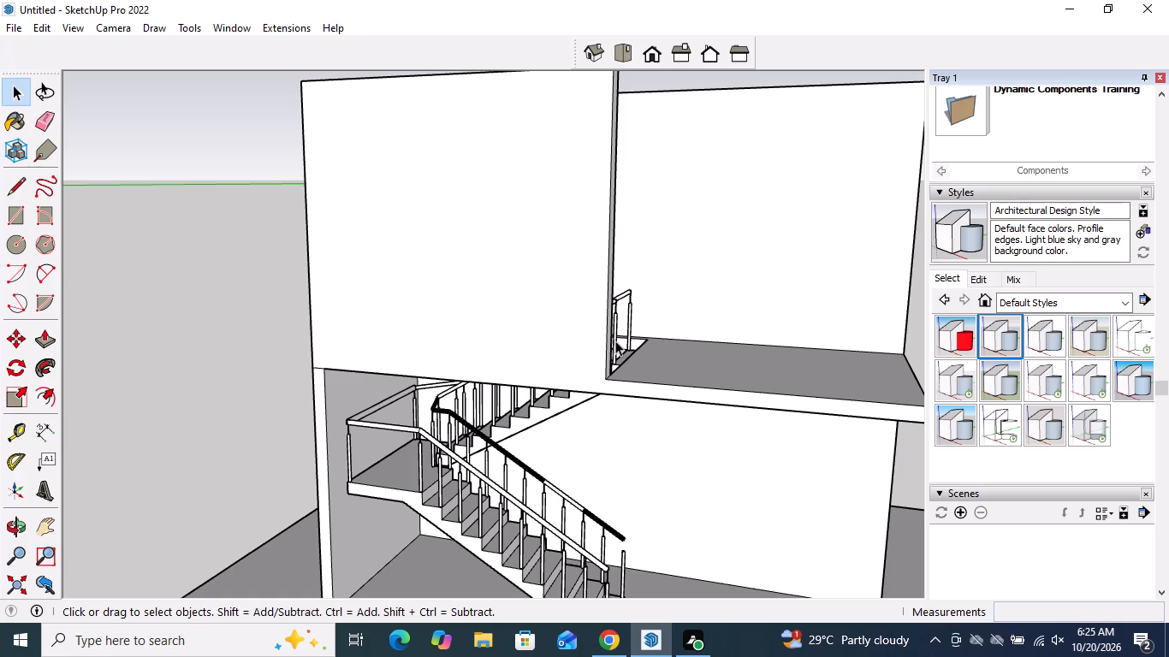
scroll(615, 340, down, 2)
middle_drag(615, 370, 617, 457)
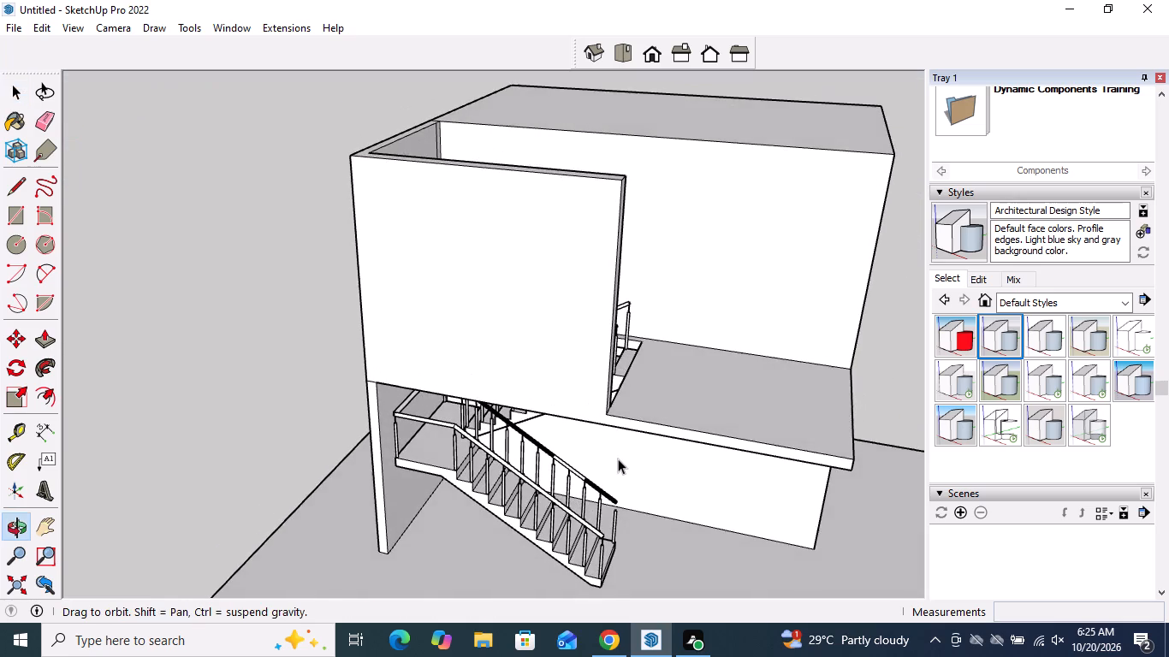
Draw a vertical line from the top centre of the lower flight's last baluster to the centre of the handrail's lower end.
scroll(618, 459, up, 3)
middle_drag(618, 458, 786, 462)
scroll(572, 393, down, 4)
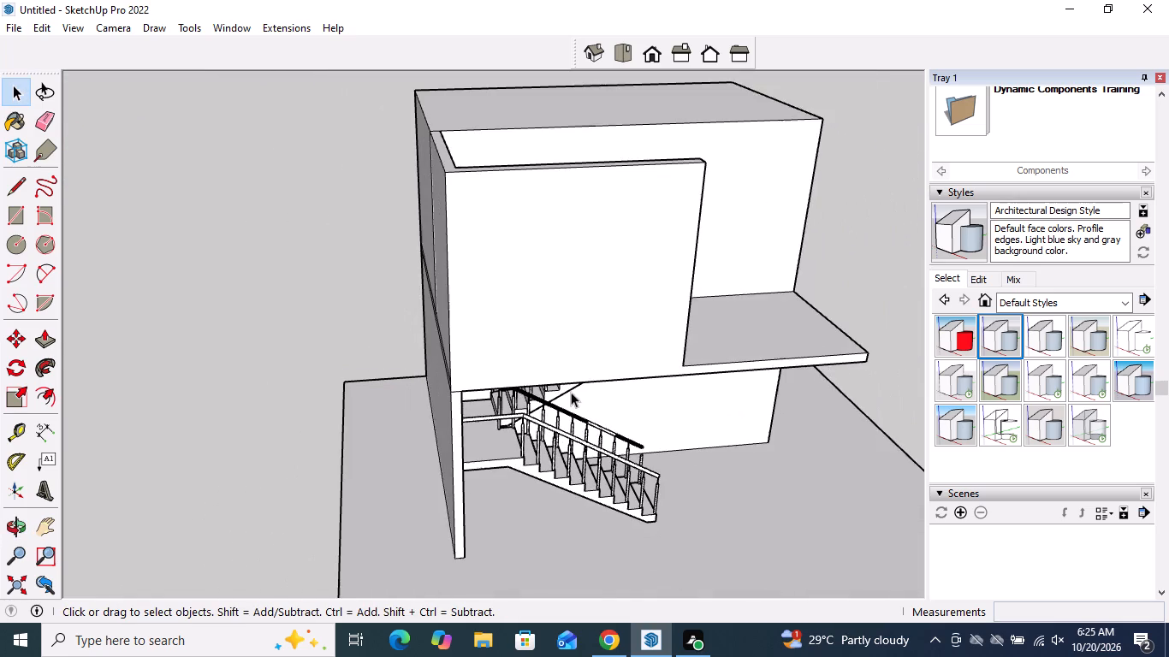
scroll(571, 392, down, 3)
middle_drag(653, 471, 519, 353)
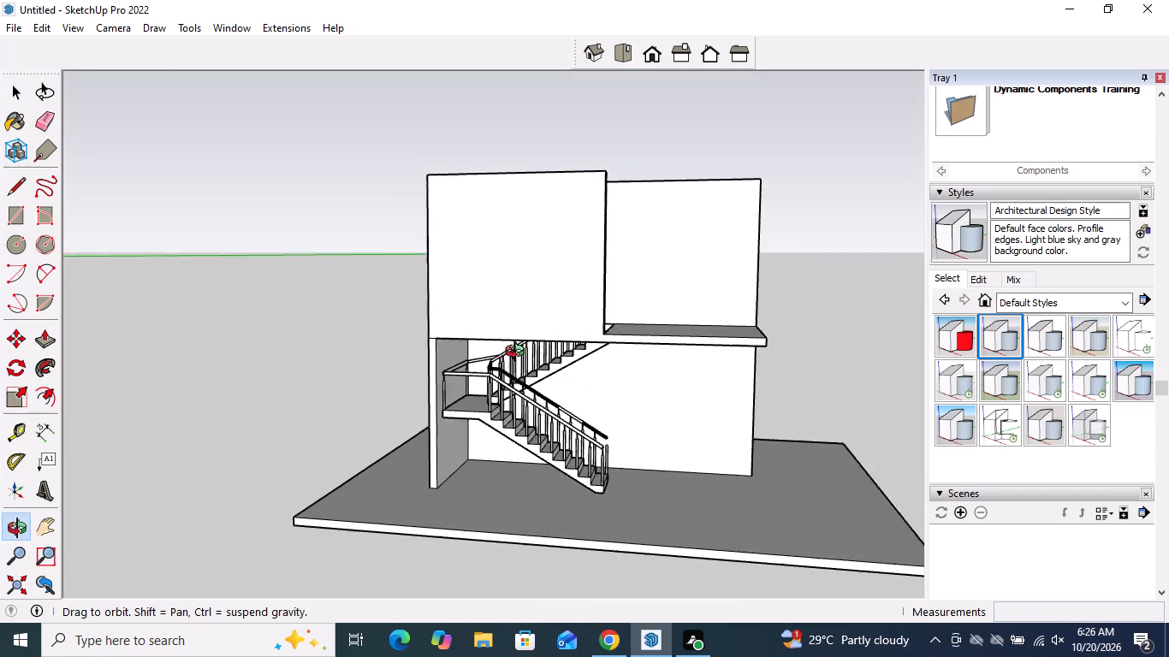
middle_drag(519, 353, 477, 361)
scroll(539, 423, down, 3)
scroll(548, 427, up, 14)
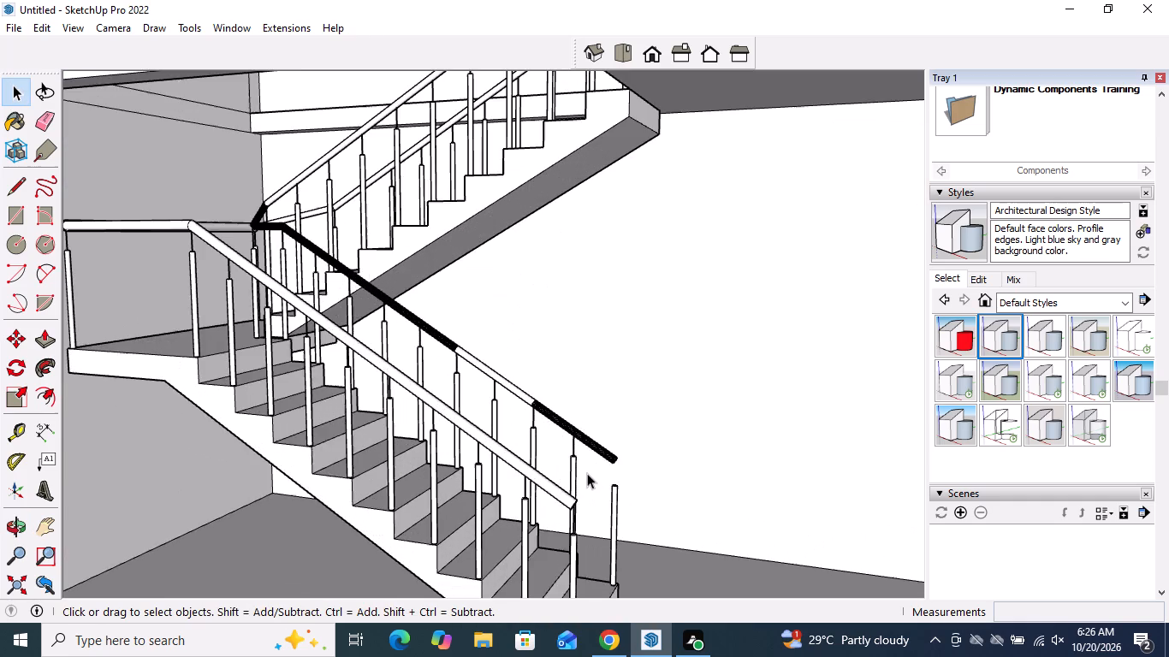
scroll(606, 482, up, 5)
middle_drag(620, 441, 630, 536)
scroll(472, 308, down, 3)
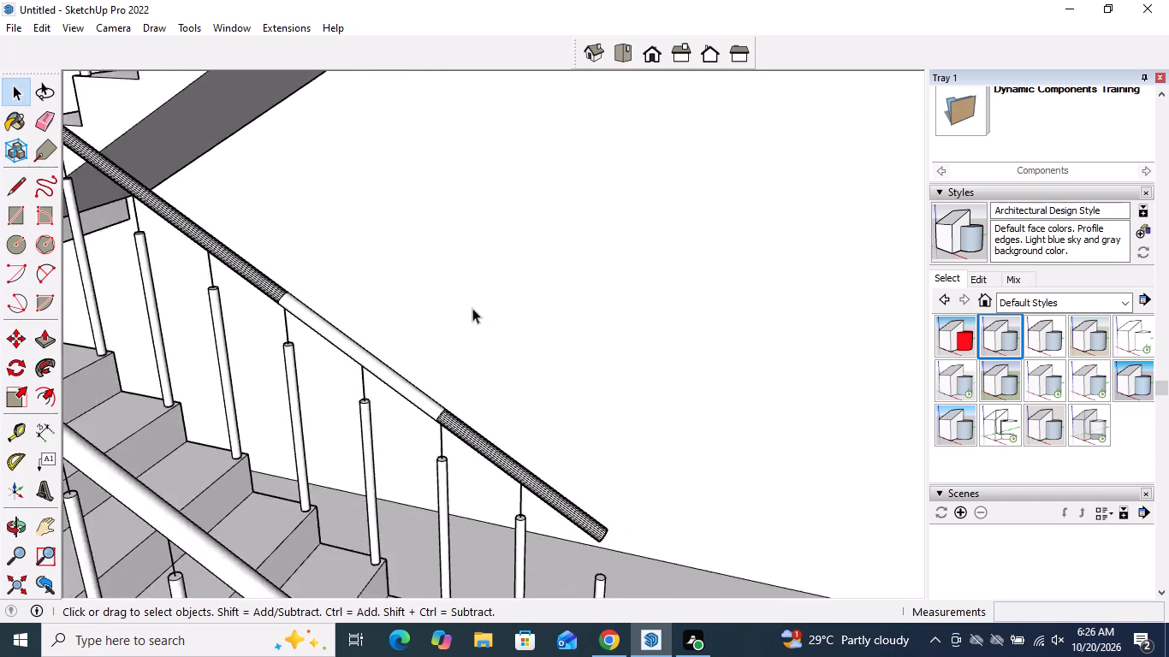
scroll(536, 463, up, 4)
scroll(608, 551, up, 4)
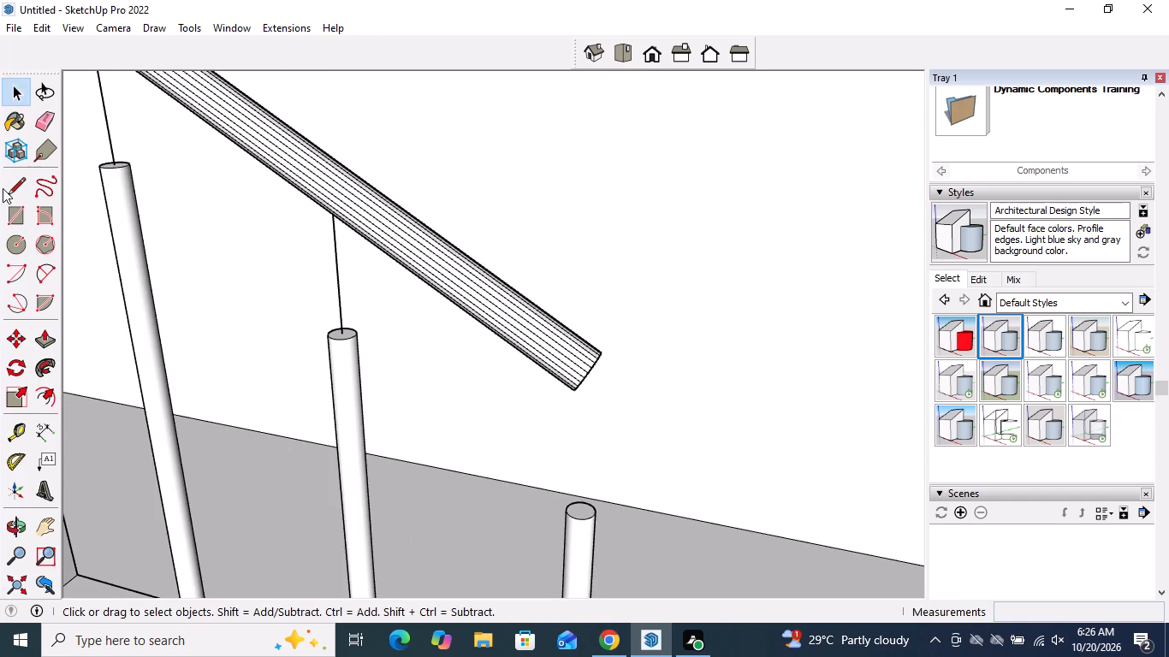
click(9, 182)
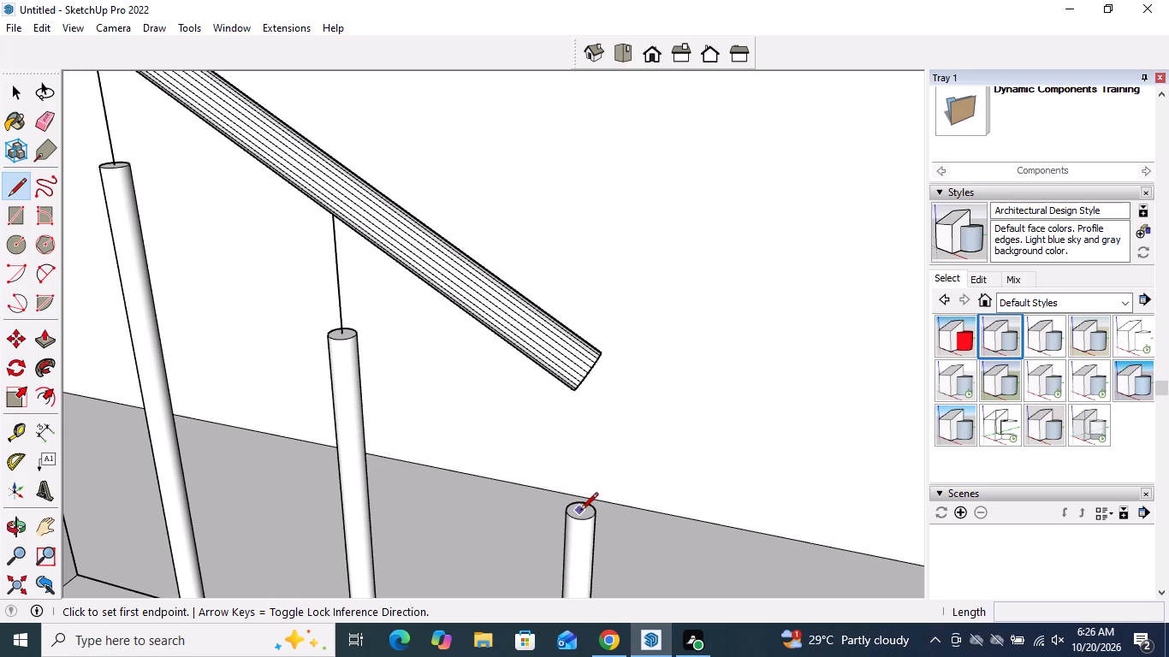
scroll(582, 512, up, 5)
middle_drag(582, 512, 588, 595)
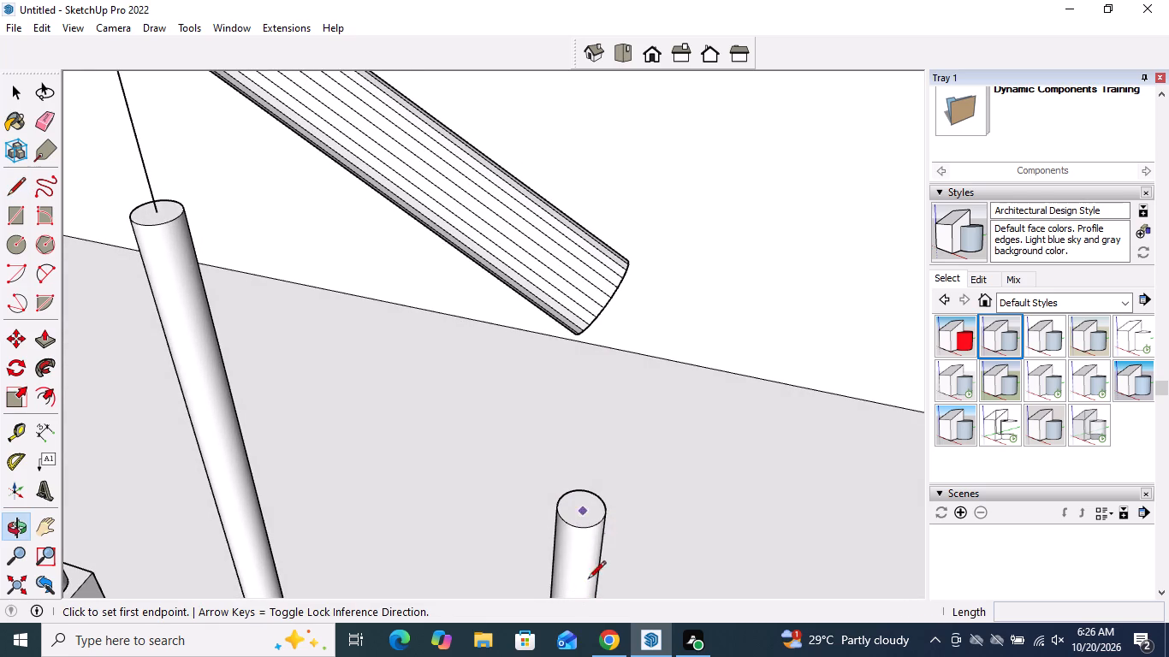
click(583, 508)
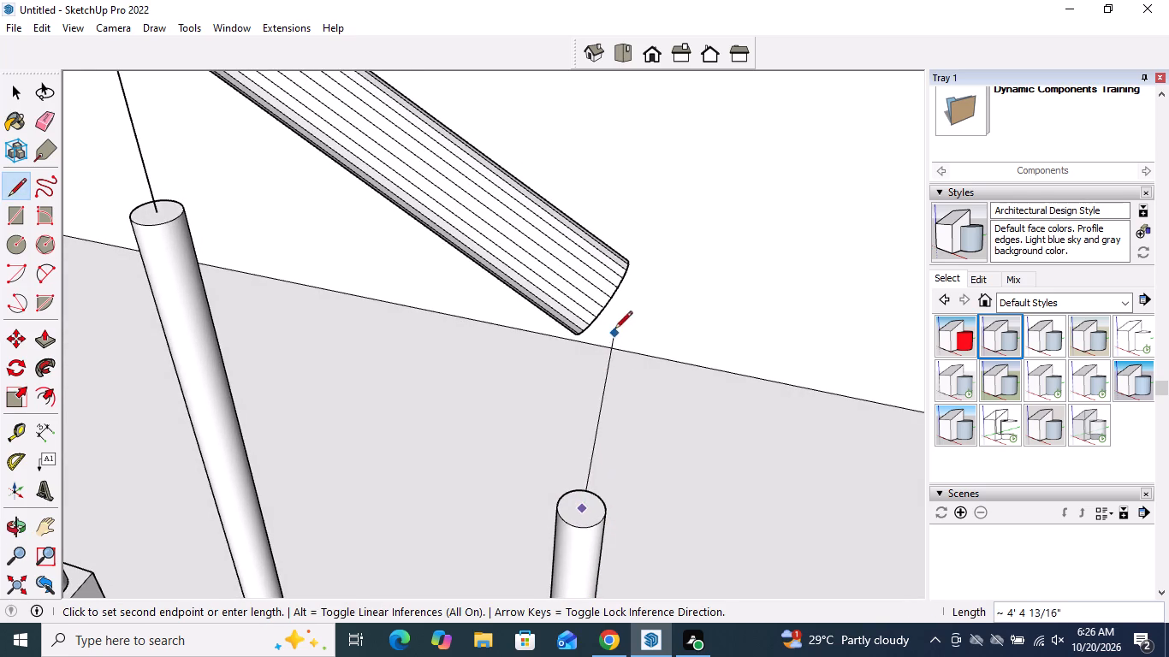
middle_drag(608, 305, 432, 182)
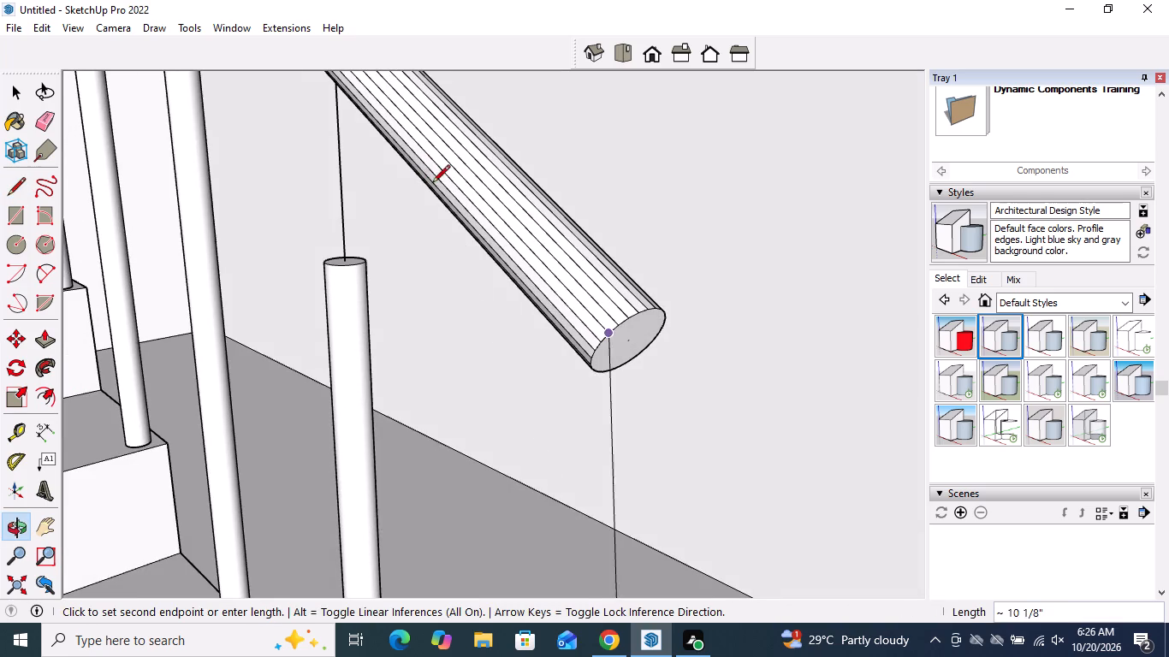
click(627, 340)
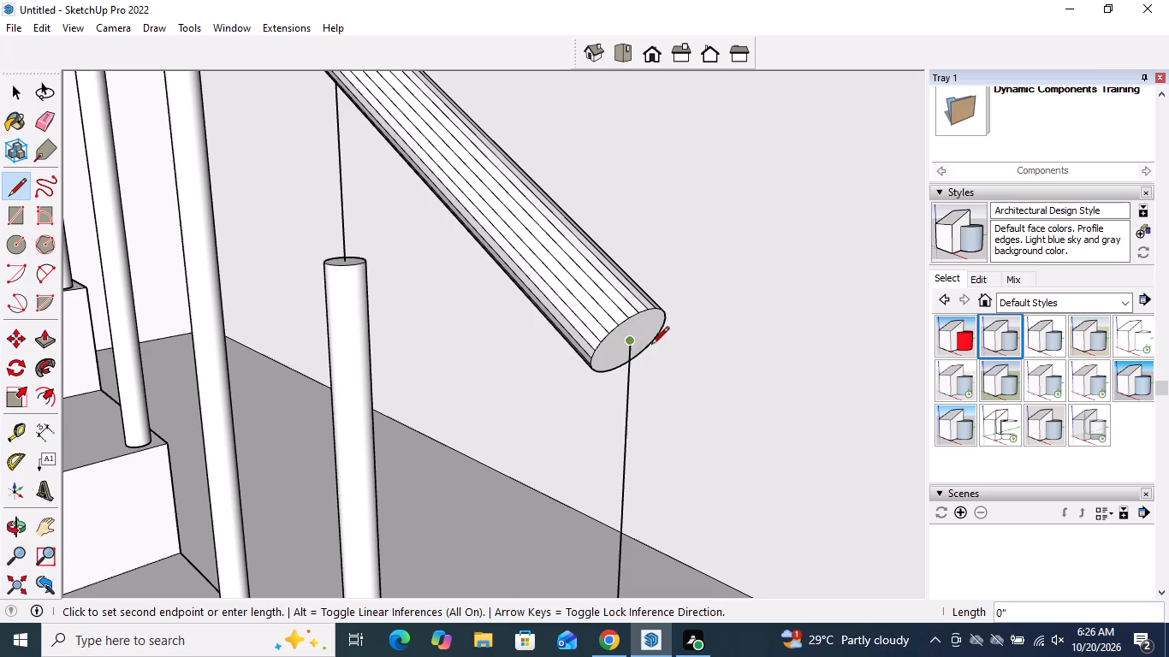
key(space)
Examine the staircase, the stair opening and the underside of the upper slab from the front and from below.
scroll(691, 275, down, 5)
middle_drag(696, 327, 714, 520)
scroll(672, 335, down, 4)
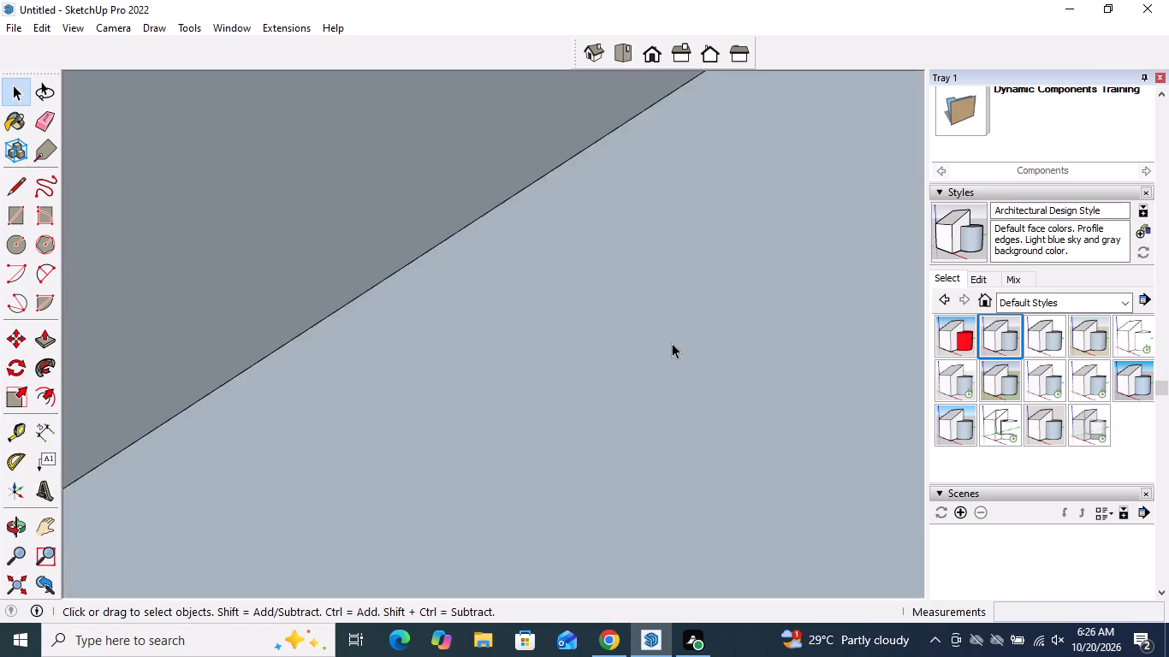
scroll(672, 343, down, 7)
click(643, 43)
scroll(660, 268, down, 3)
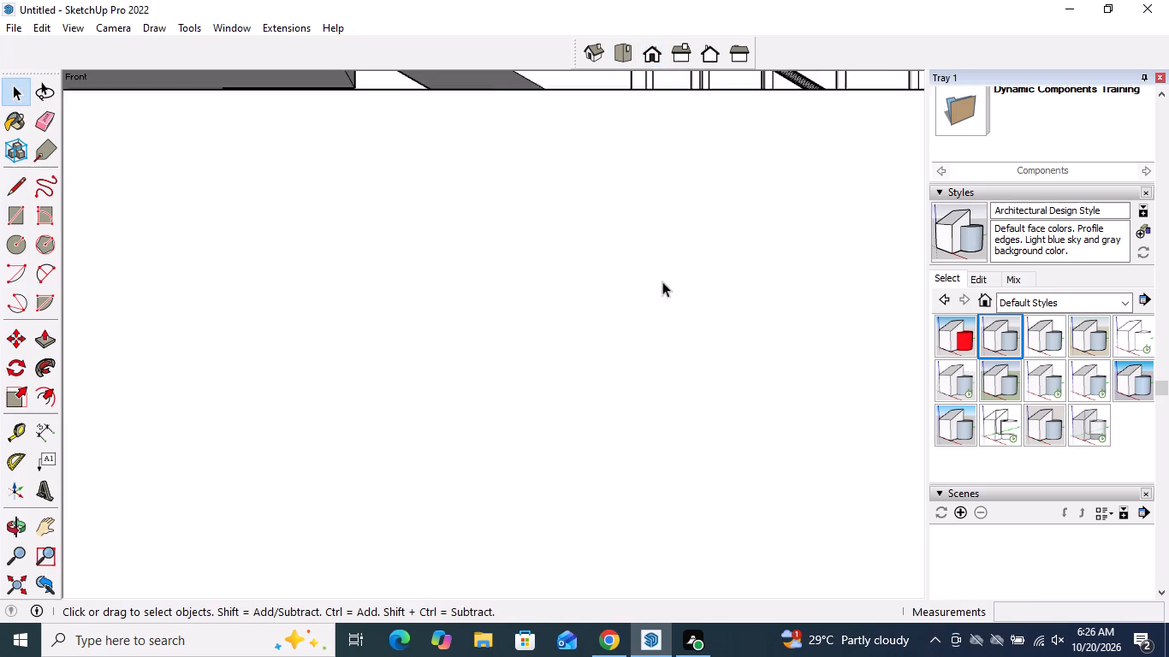
scroll(662, 281, down, 20)
scroll(662, 281, down, 17)
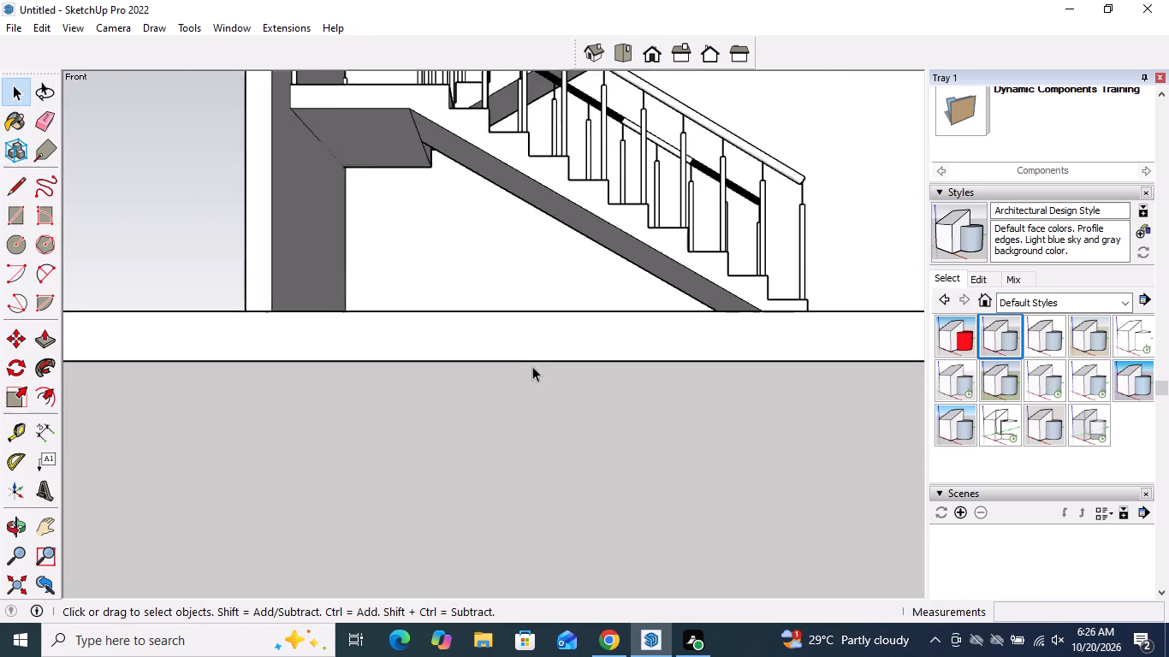
scroll(532, 366, down, 6)
scroll(525, 379, down, 16)
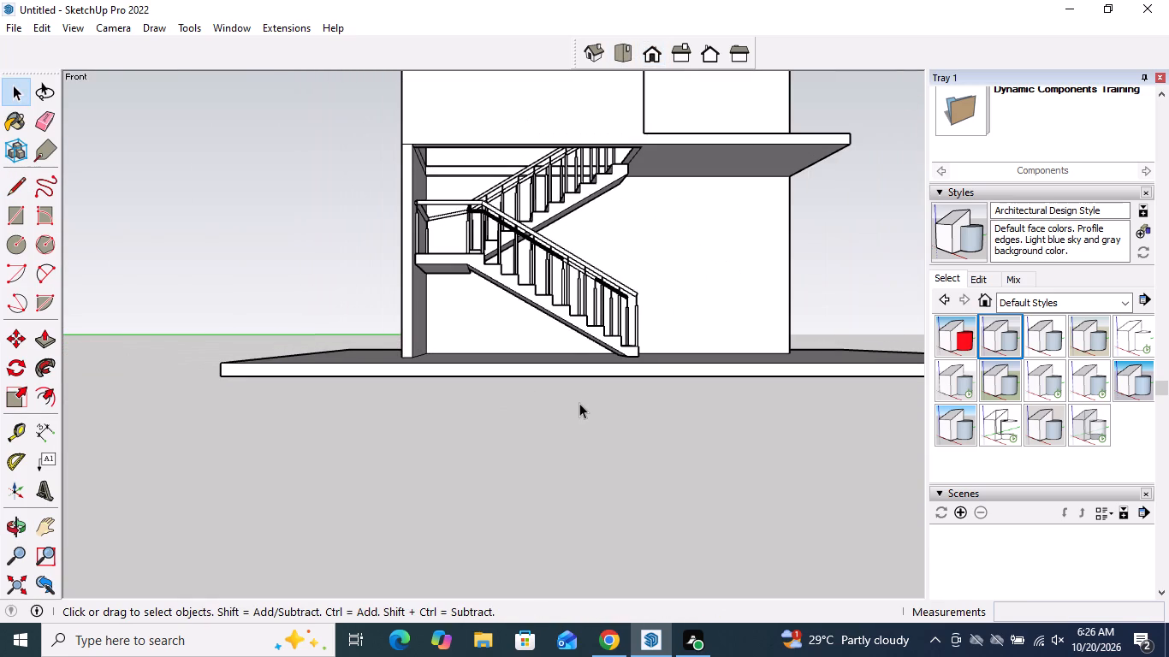
scroll(582, 432, down, 4)
middle_drag(652, 183, 632, 121)
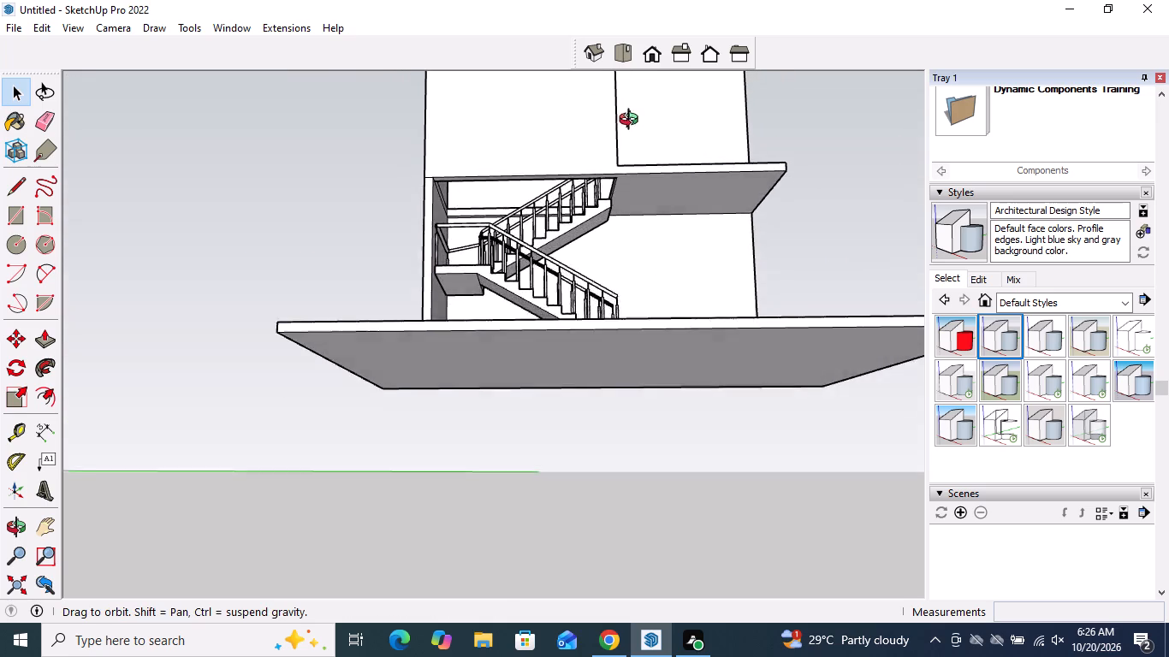
middle_drag(632, 121, 626, 105)
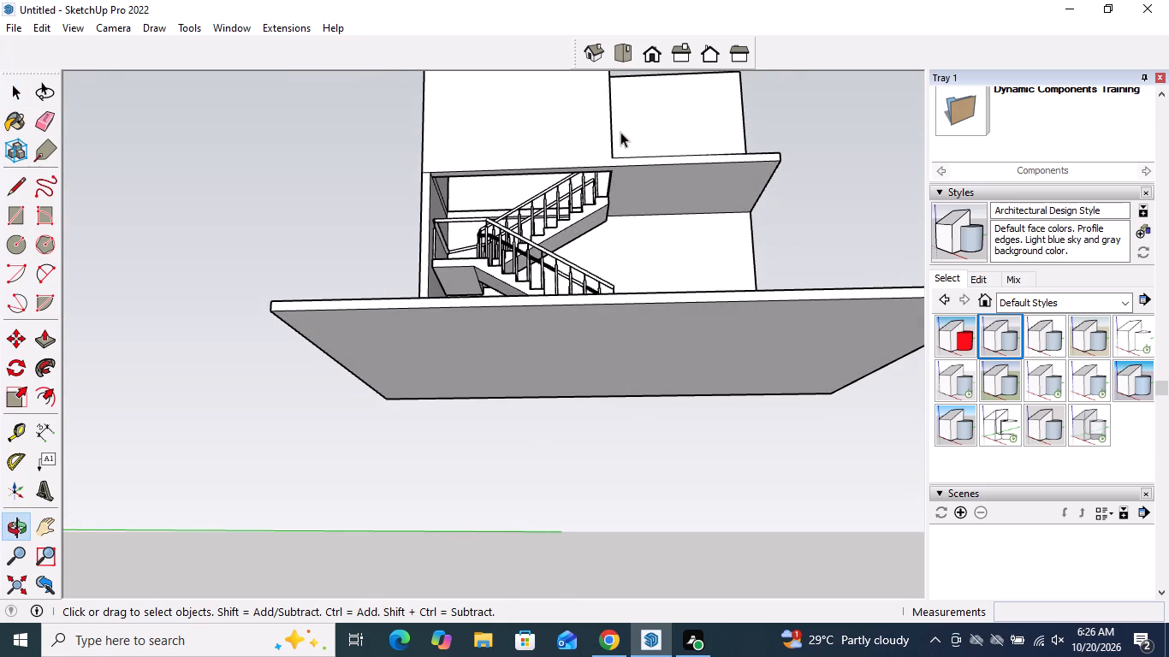
scroll(620, 133, up, 4)
middle_drag(615, 149, 607, 115)
scroll(650, 175, up, 2)
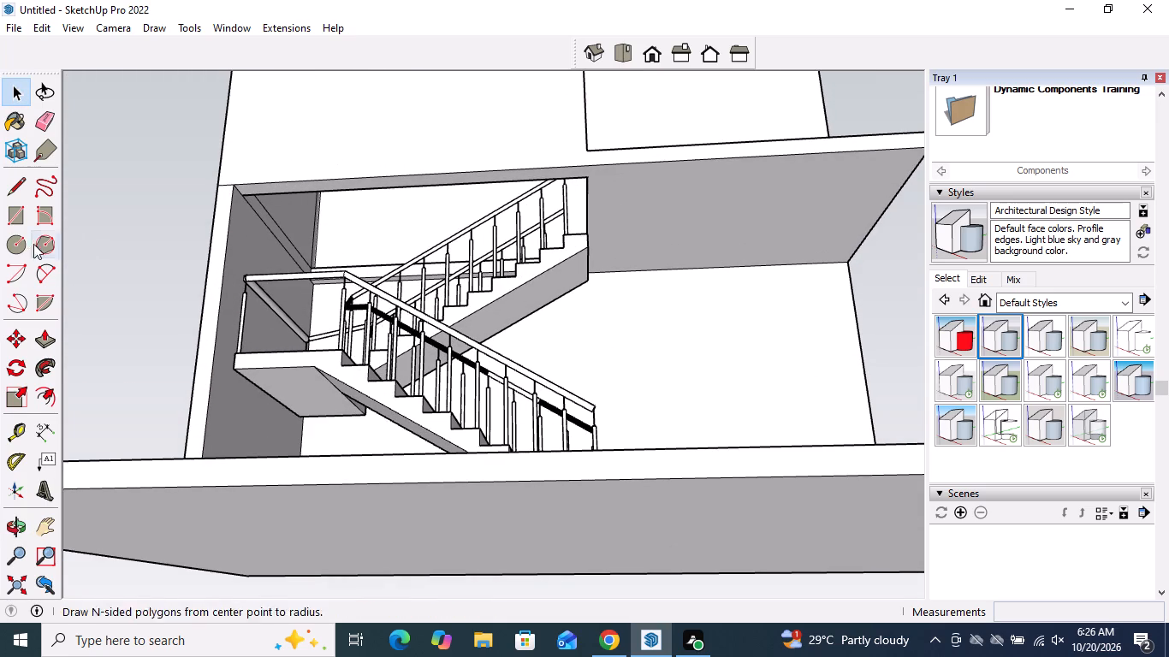
Draw a line about 9' 8" long on the upper slab's underside, from the stair opening's front corner to the slab's outer side edge.
click(28, 181)
scroll(933, 161, up, 2)
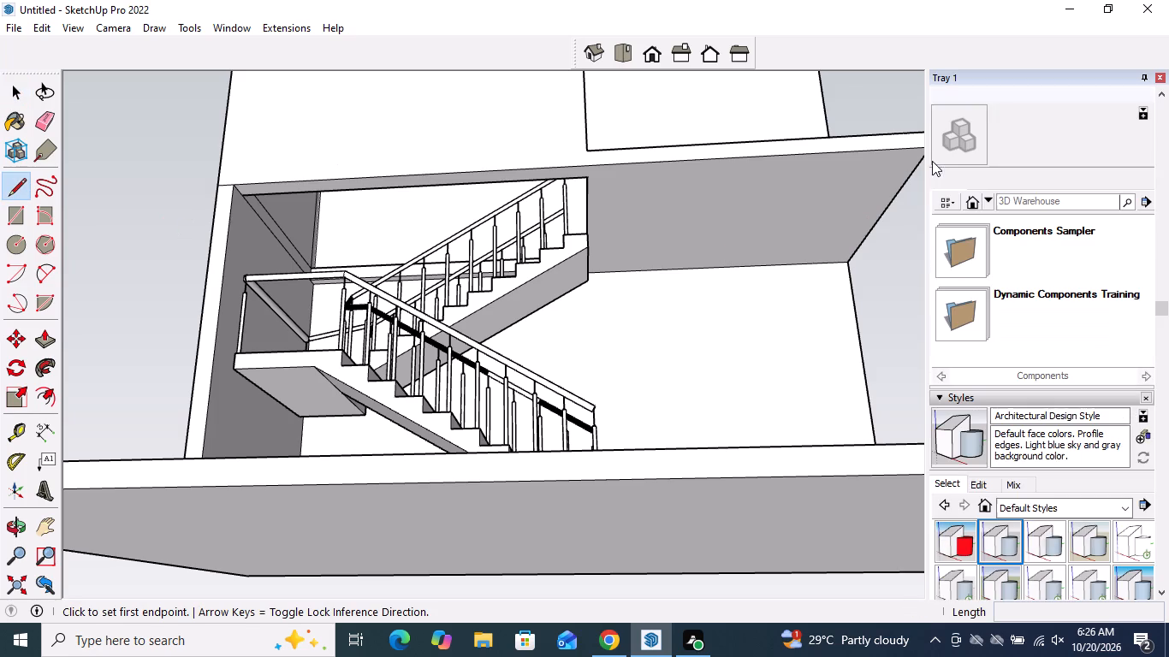
scroll(846, 181, up, 3)
scroll(846, 181, down, 6)
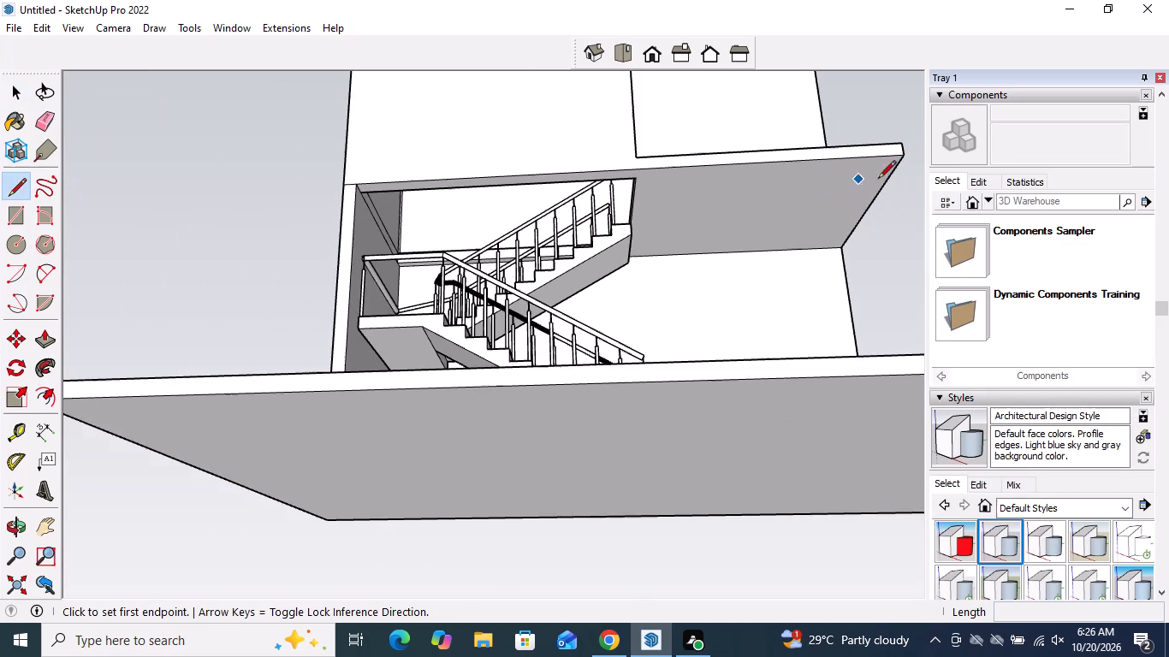
scroll(914, 149, up, 17)
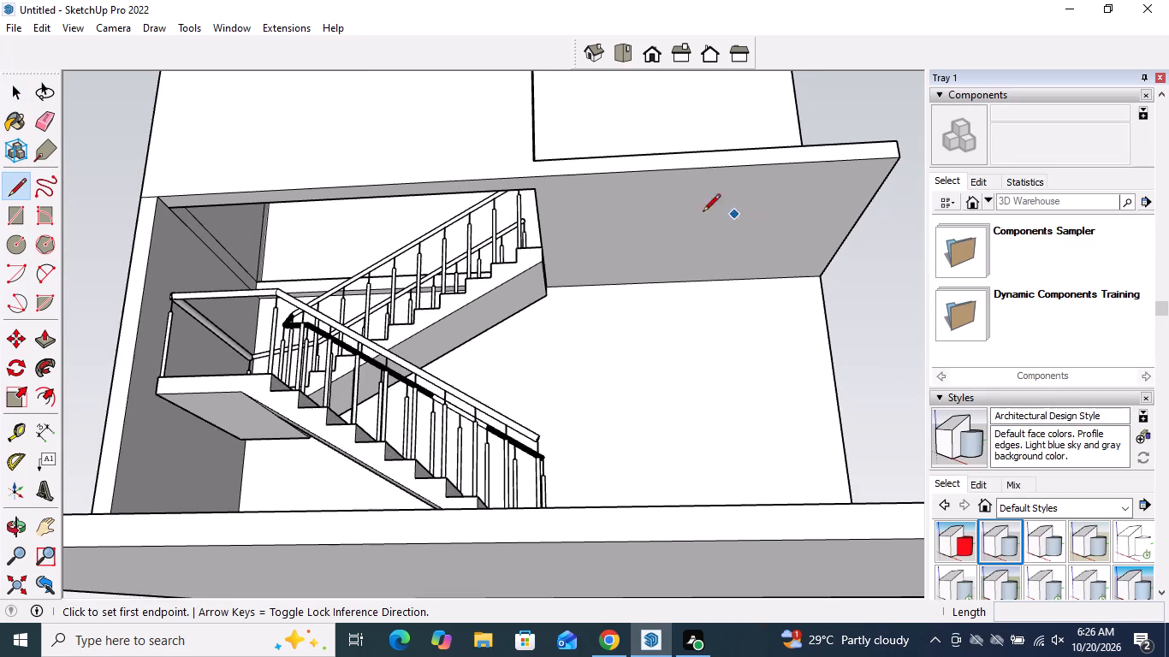
click(538, 190)
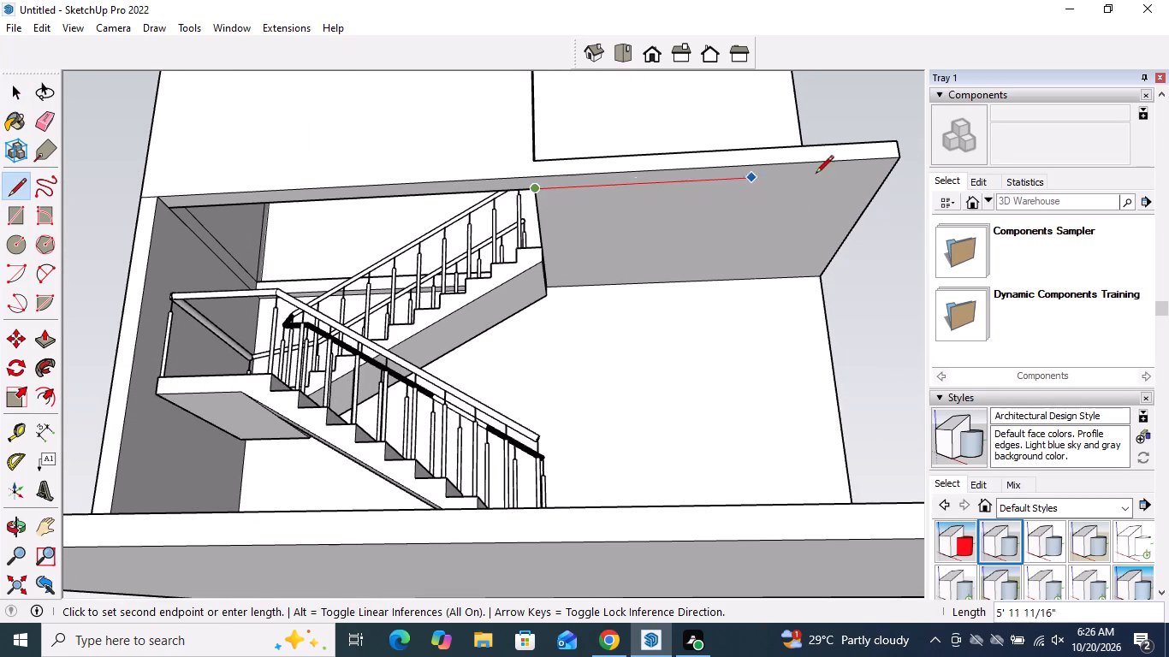
click(887, 169)
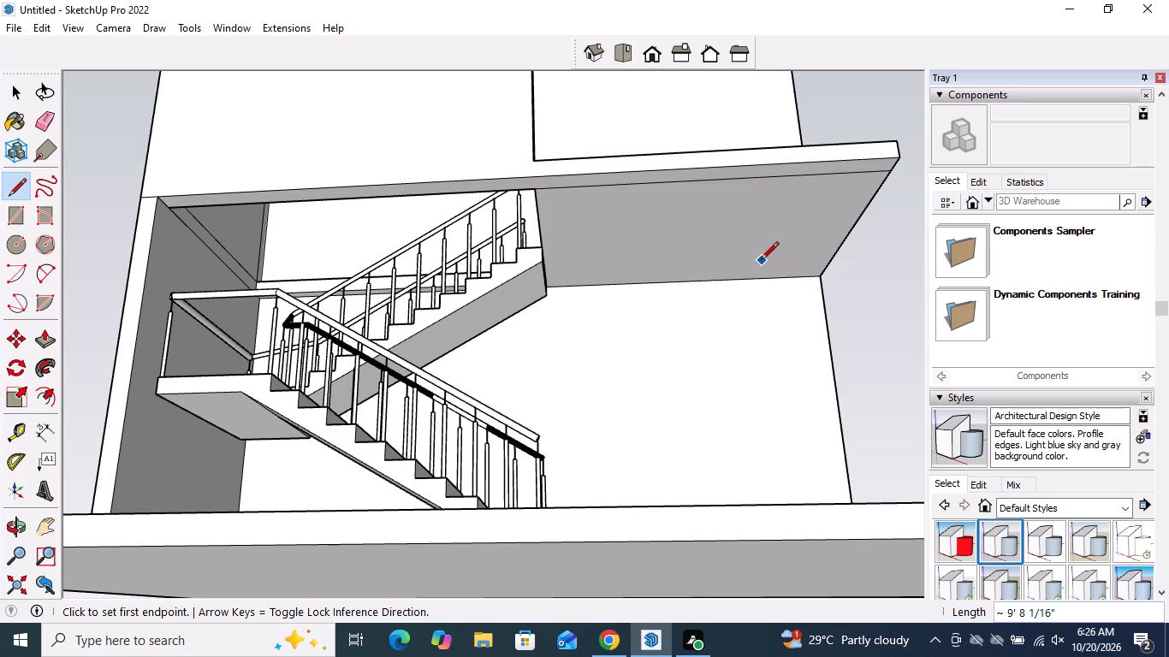
key(space)
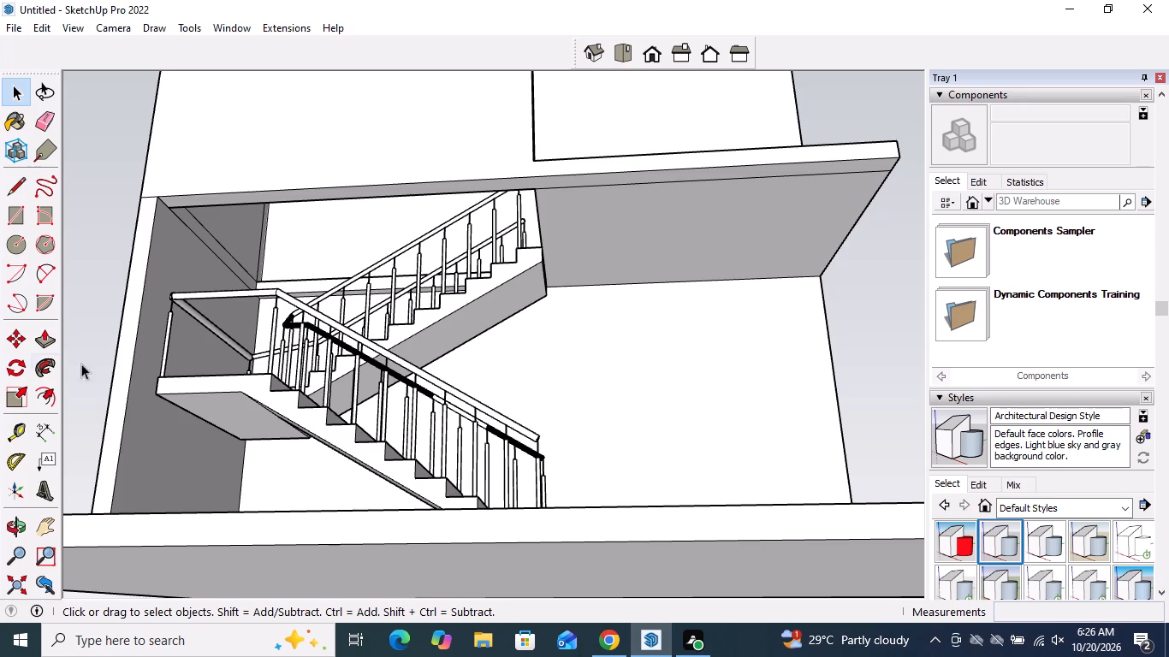
Pull the narrow front strip of the upper slab's underside down about 11 7/16" to form a beam.
click(42, 336)
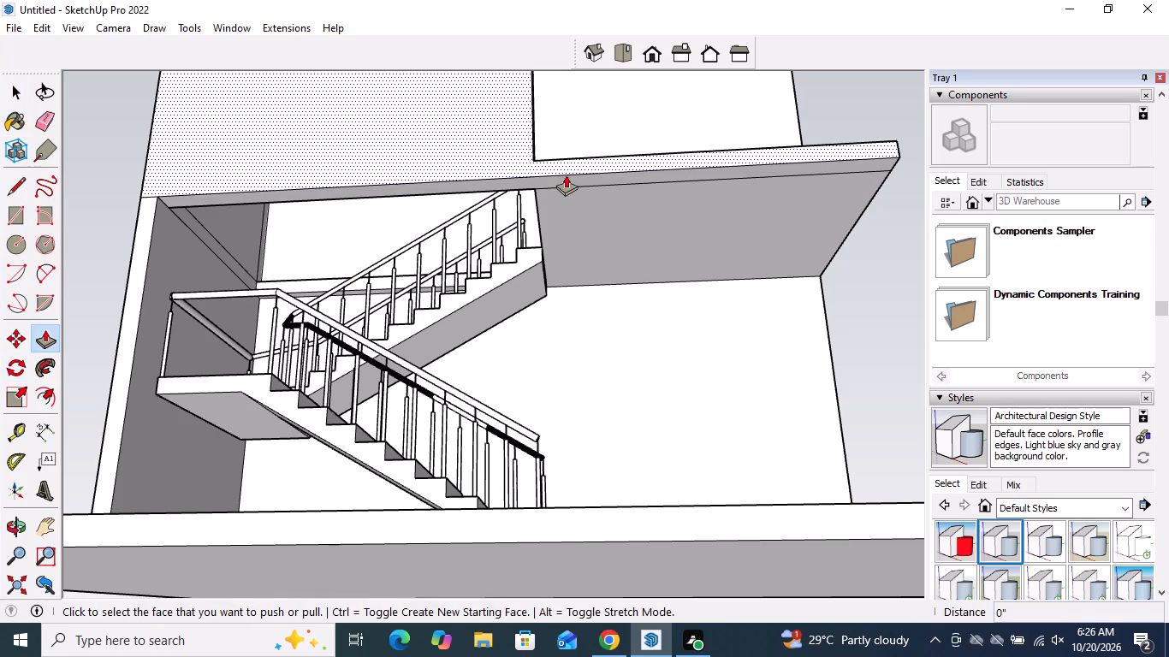
click(566, 175)
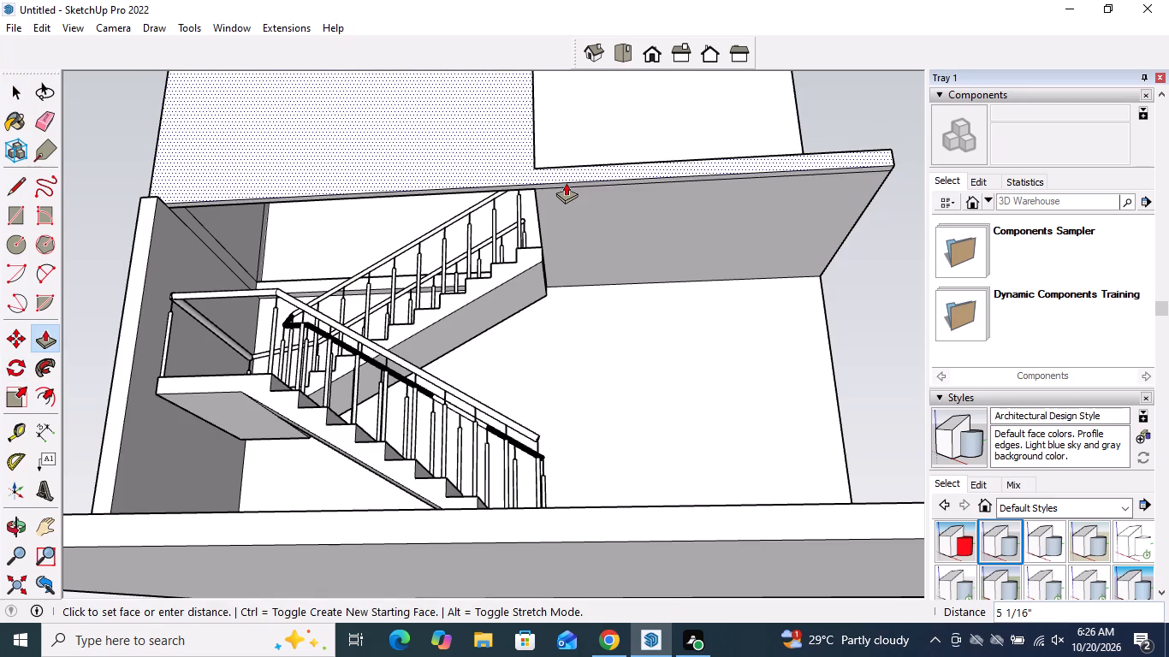
key(Escape)
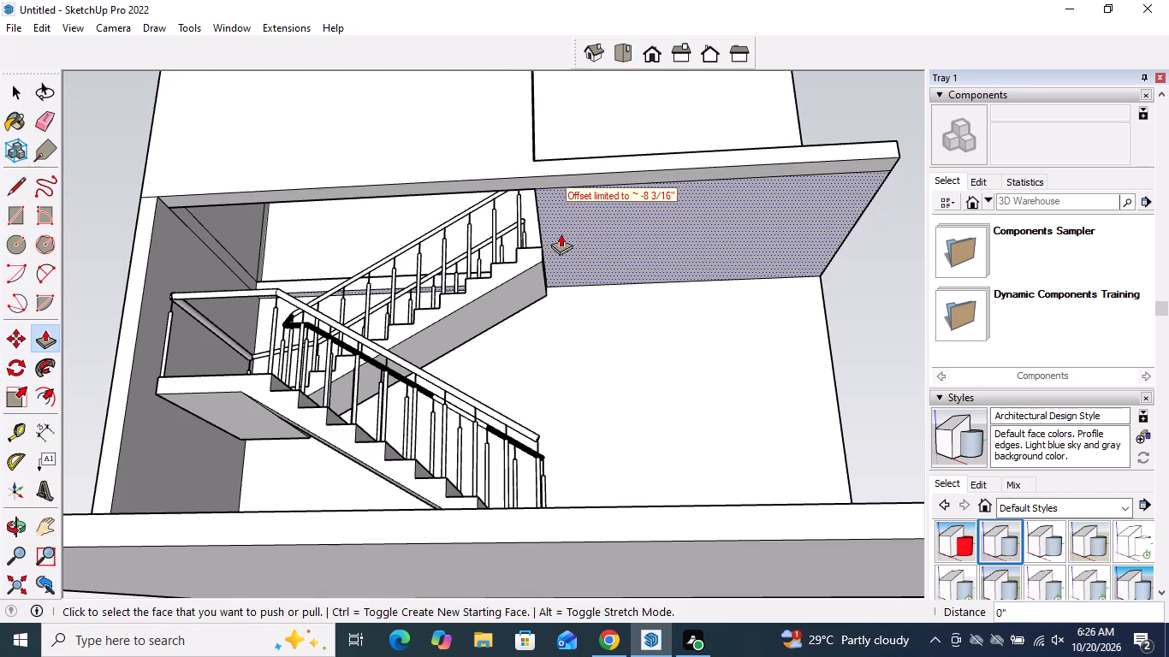
click(267, 197)
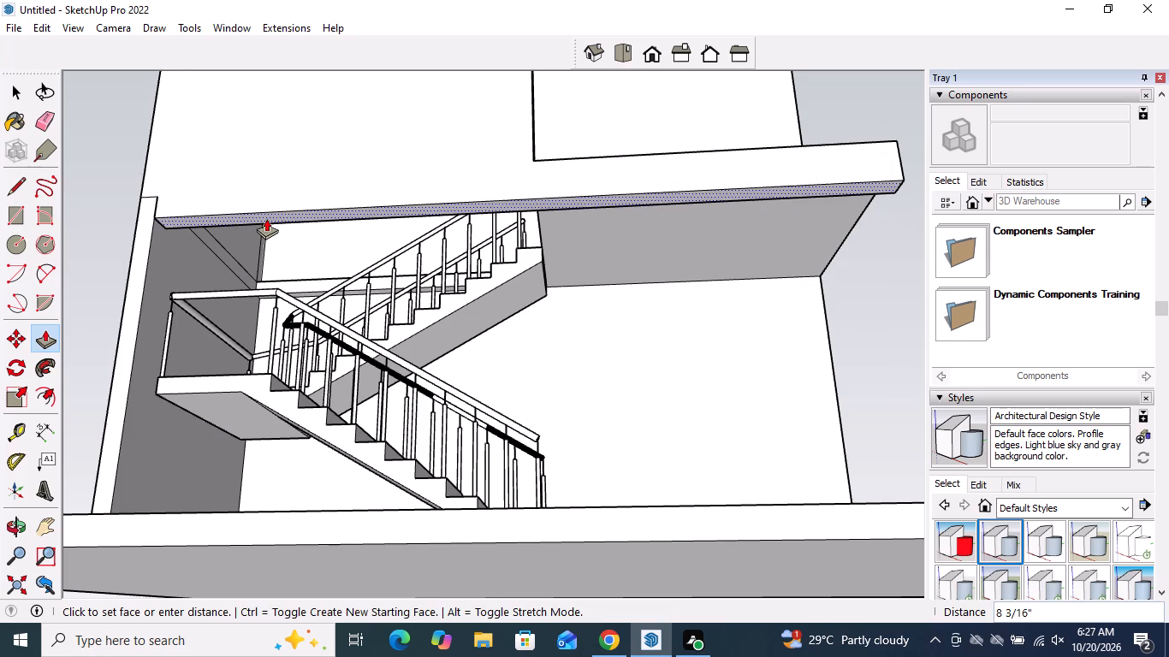
middle_drag(264, 215, 267, 314)
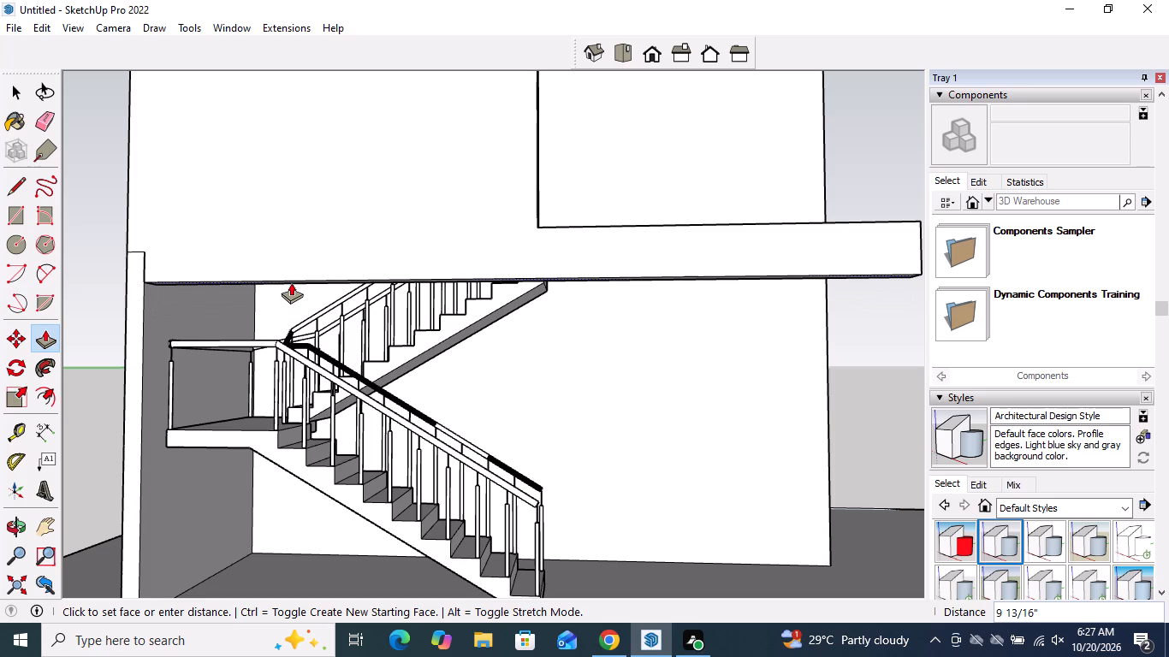
middle_drag(291, 277, 297, 262)
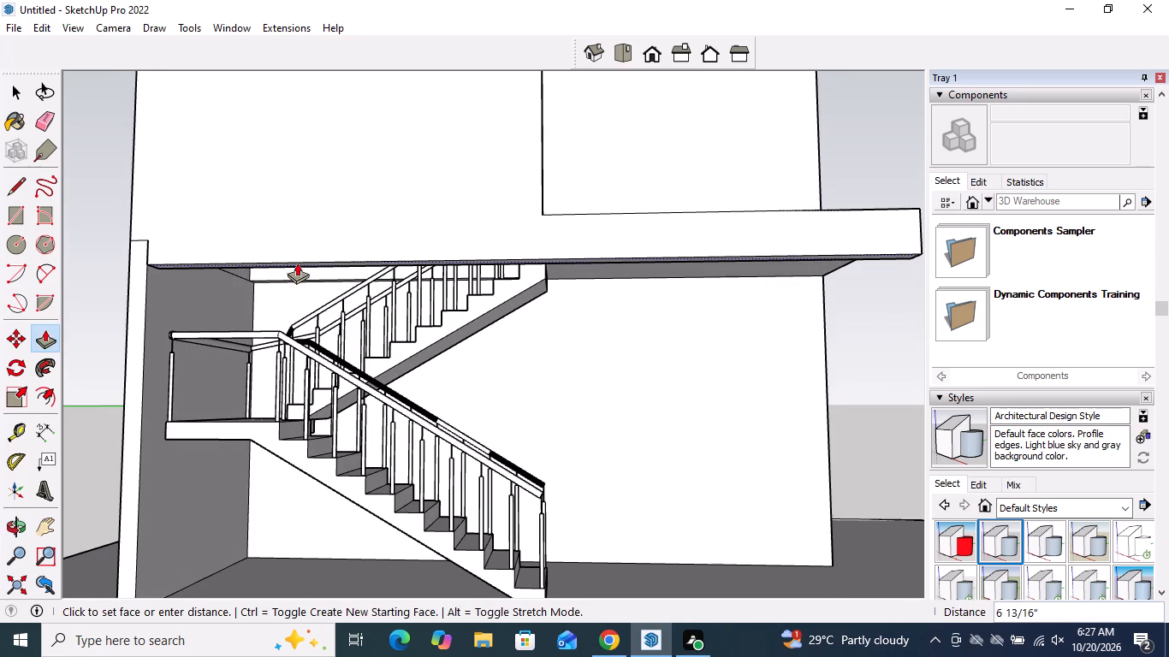
click(299, 276)
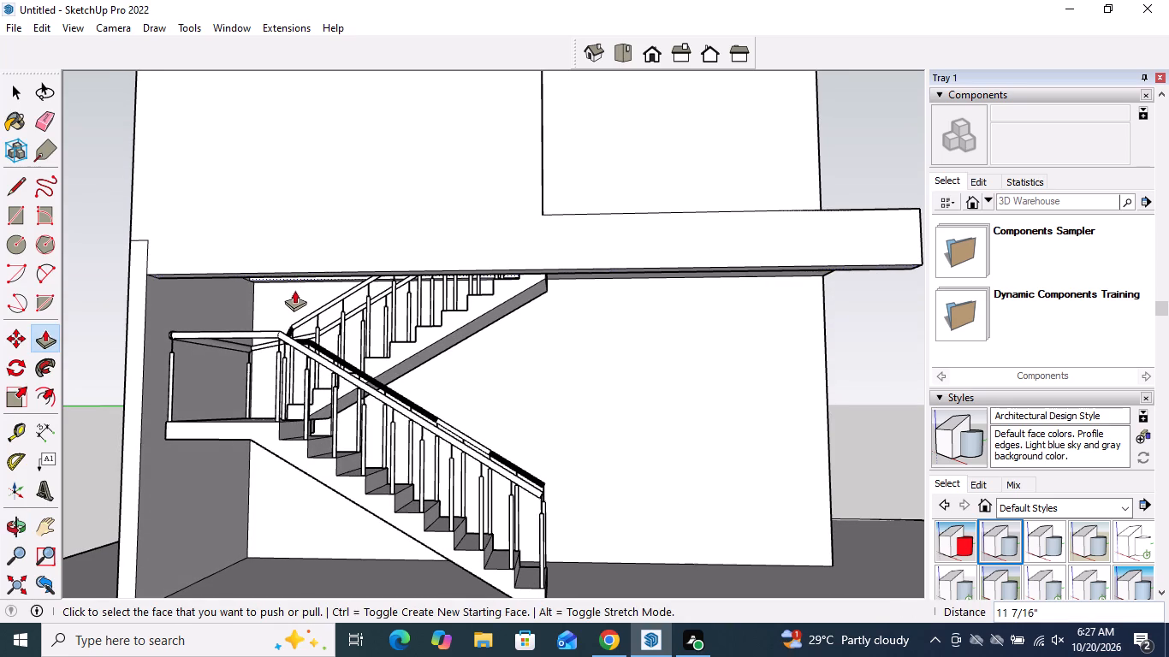
middle_drag(302, 297, 381, 342)
key(space)
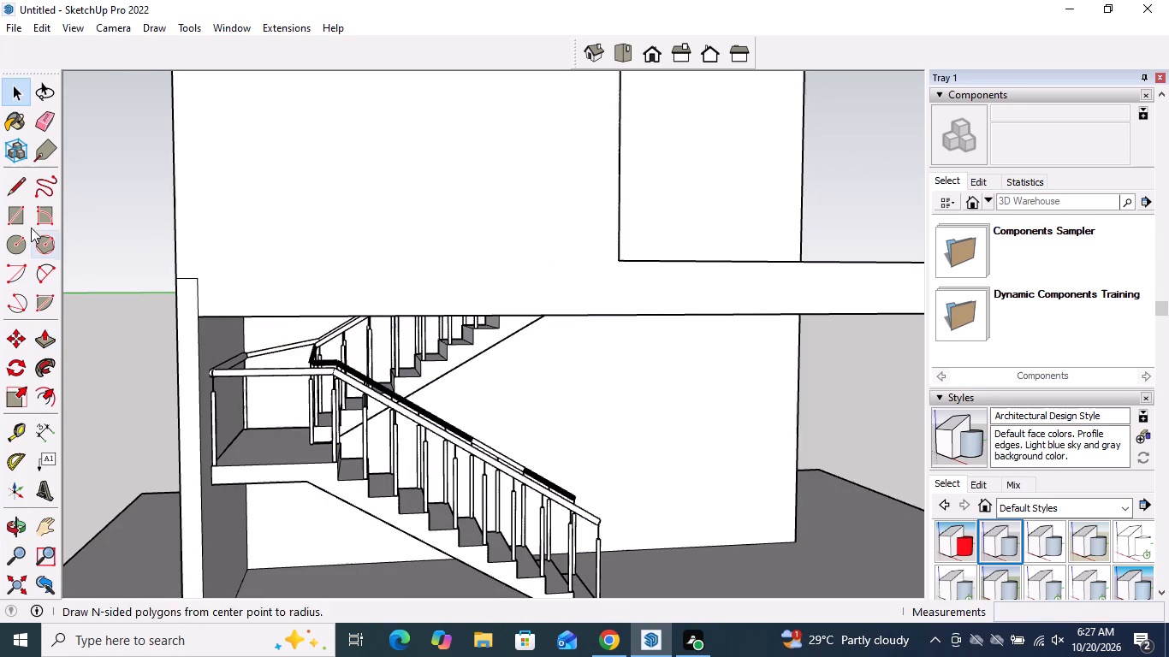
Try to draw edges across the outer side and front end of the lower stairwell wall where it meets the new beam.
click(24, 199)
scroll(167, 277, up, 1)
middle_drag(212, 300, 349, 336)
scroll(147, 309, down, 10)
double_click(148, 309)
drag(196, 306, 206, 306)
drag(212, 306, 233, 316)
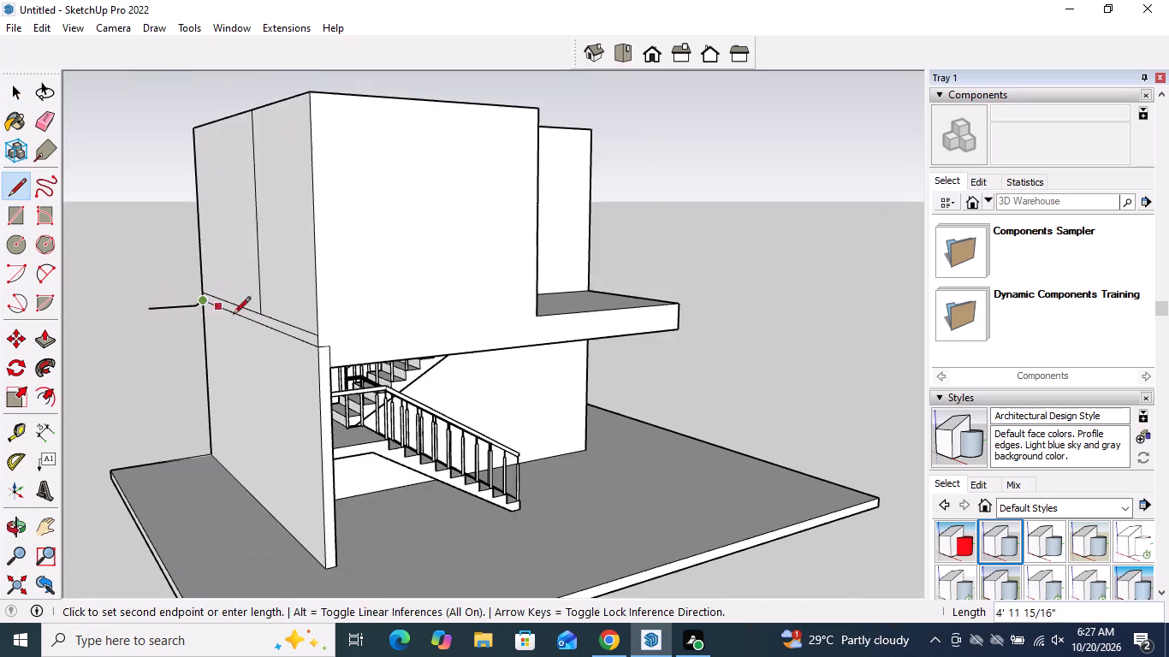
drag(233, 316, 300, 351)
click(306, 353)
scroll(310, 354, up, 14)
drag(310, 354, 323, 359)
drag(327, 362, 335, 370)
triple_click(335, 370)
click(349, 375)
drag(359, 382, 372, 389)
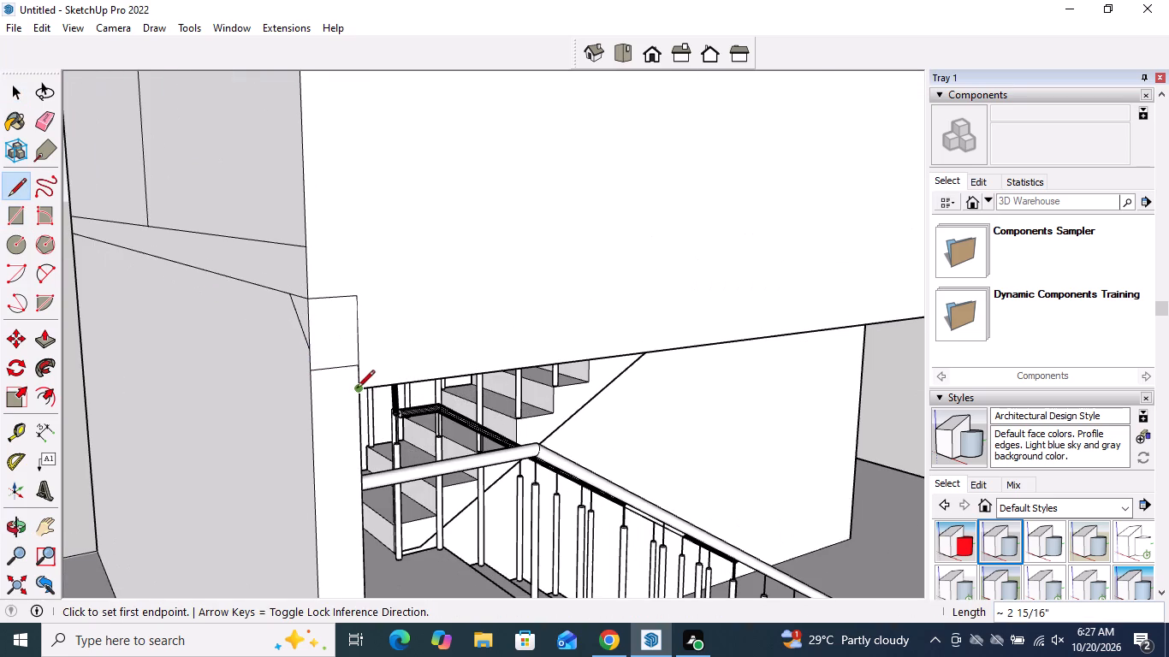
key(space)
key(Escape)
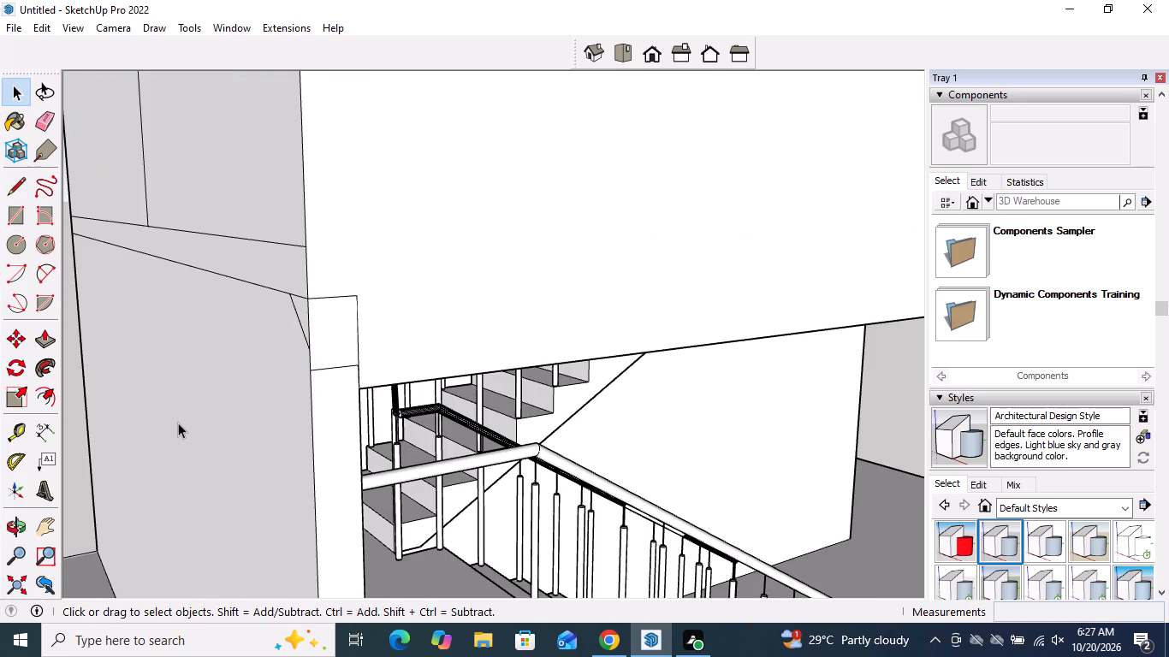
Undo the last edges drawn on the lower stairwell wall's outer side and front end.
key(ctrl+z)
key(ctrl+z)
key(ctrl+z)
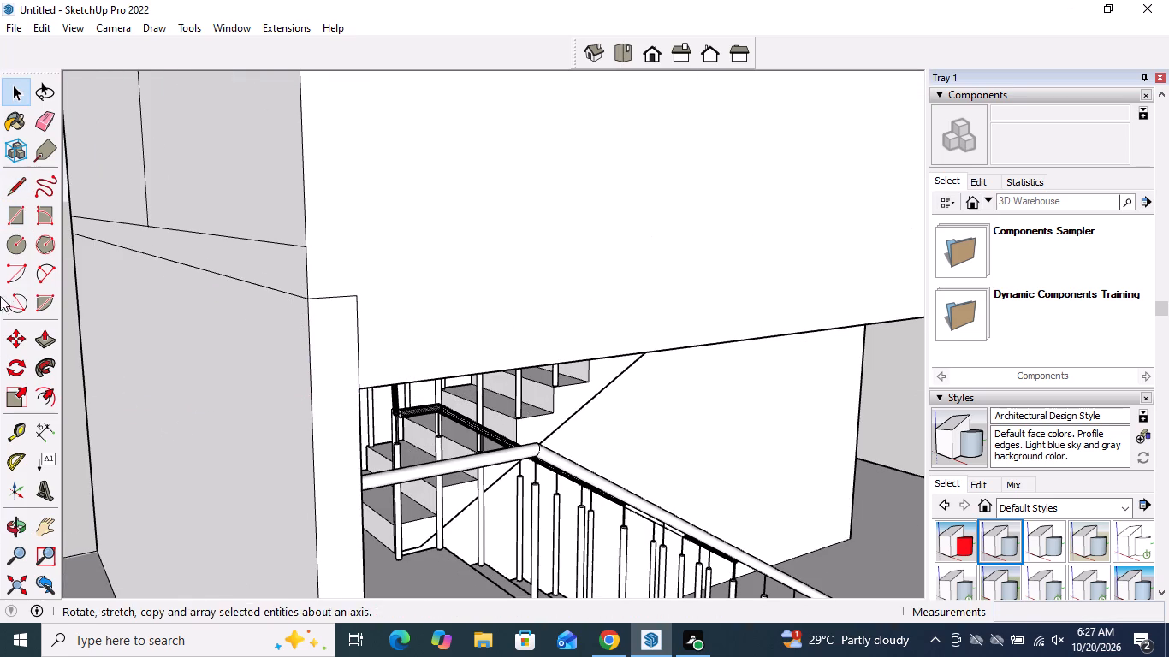
Draw a line about 6 1/16" long across the lower stairwell wall's front end, level with the beam's underside.
click(27, 182)
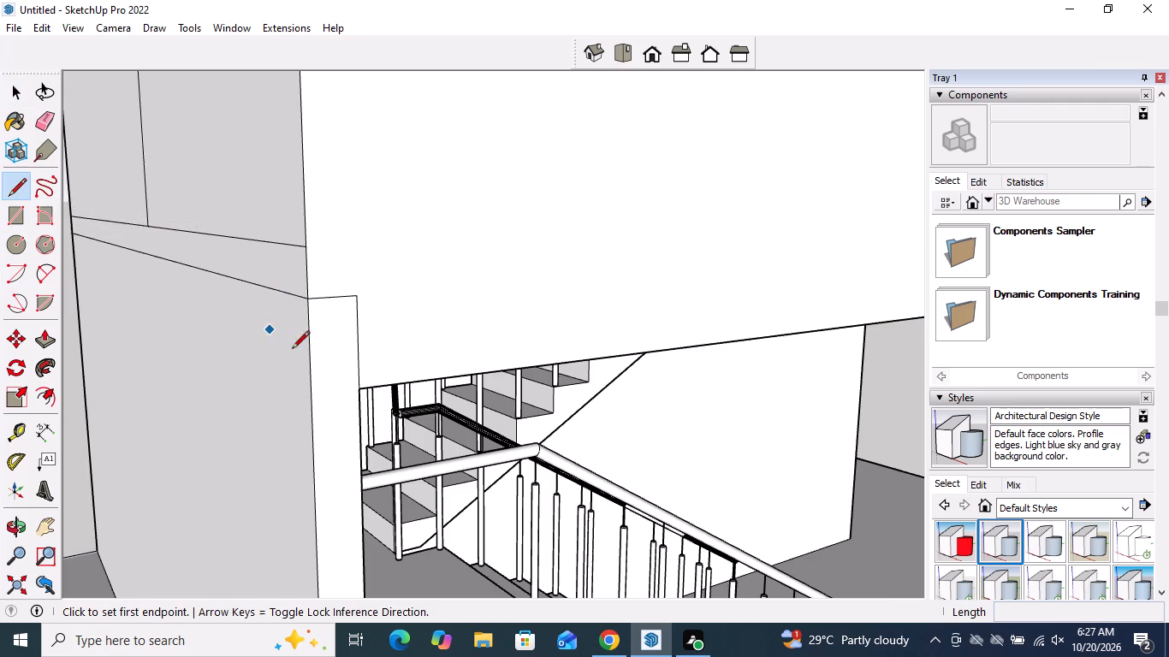
middle_drag(359, 392, 381, 451)
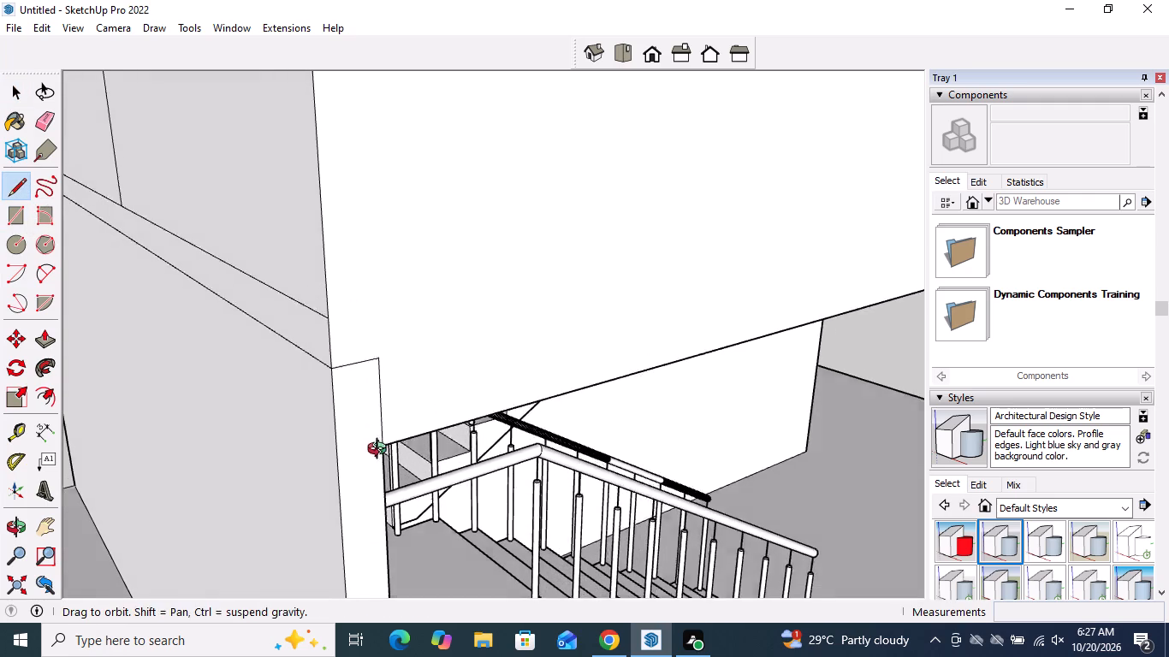
middle_drag(381, 451, 381, 454)
click(384, 456)
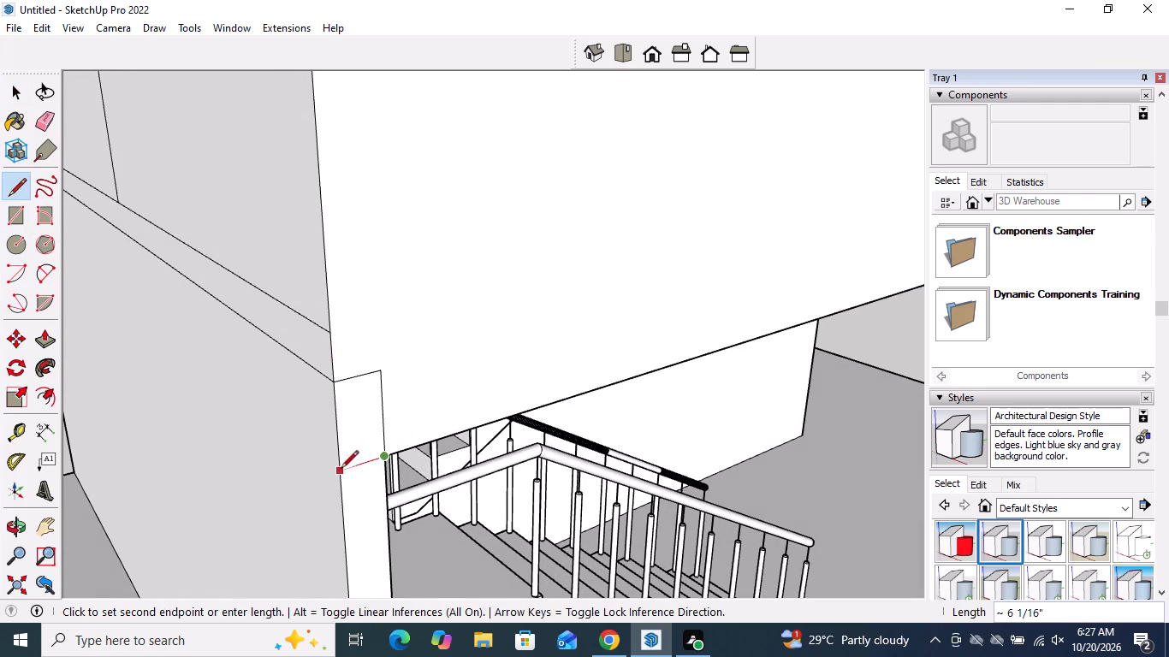
click(340, 469)
key(space)
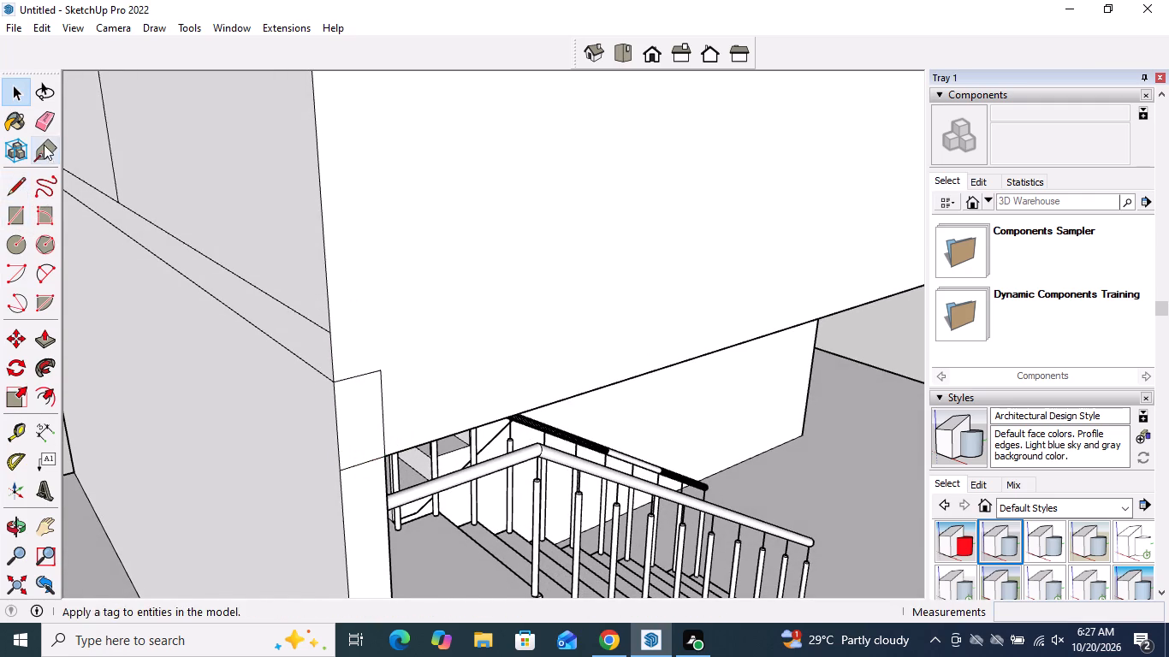
Erase the leftover short horizontal edge above the new line, where the lower stairwell wall's front end meets the beam.
click(50, 130)
click(352, 376)
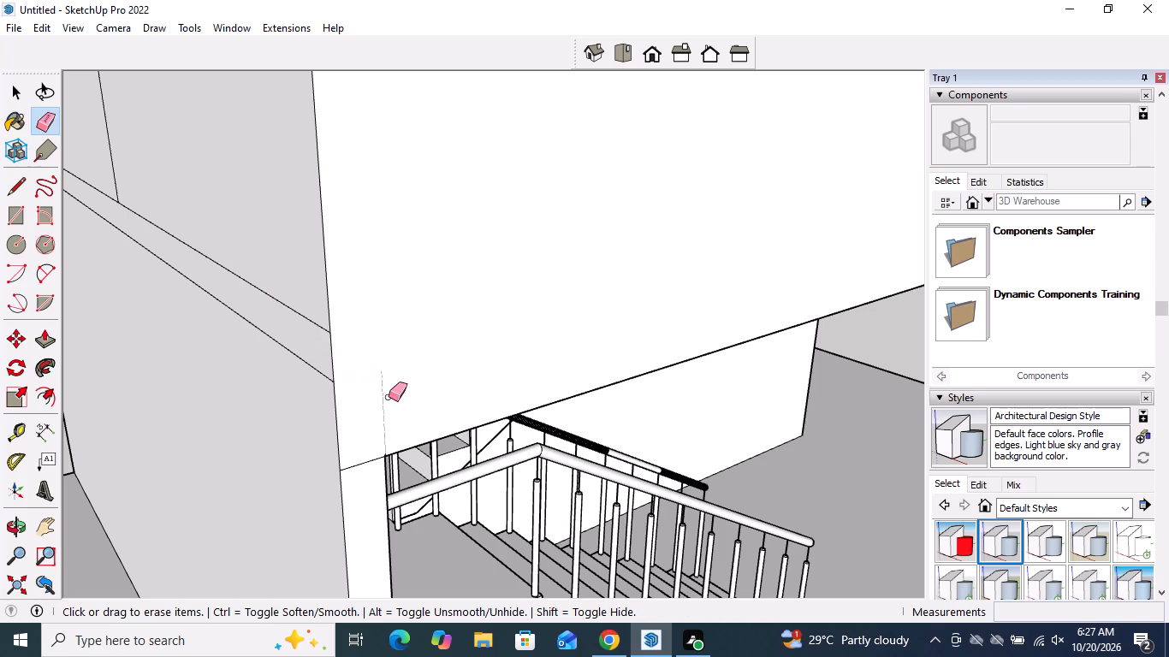
key(space)
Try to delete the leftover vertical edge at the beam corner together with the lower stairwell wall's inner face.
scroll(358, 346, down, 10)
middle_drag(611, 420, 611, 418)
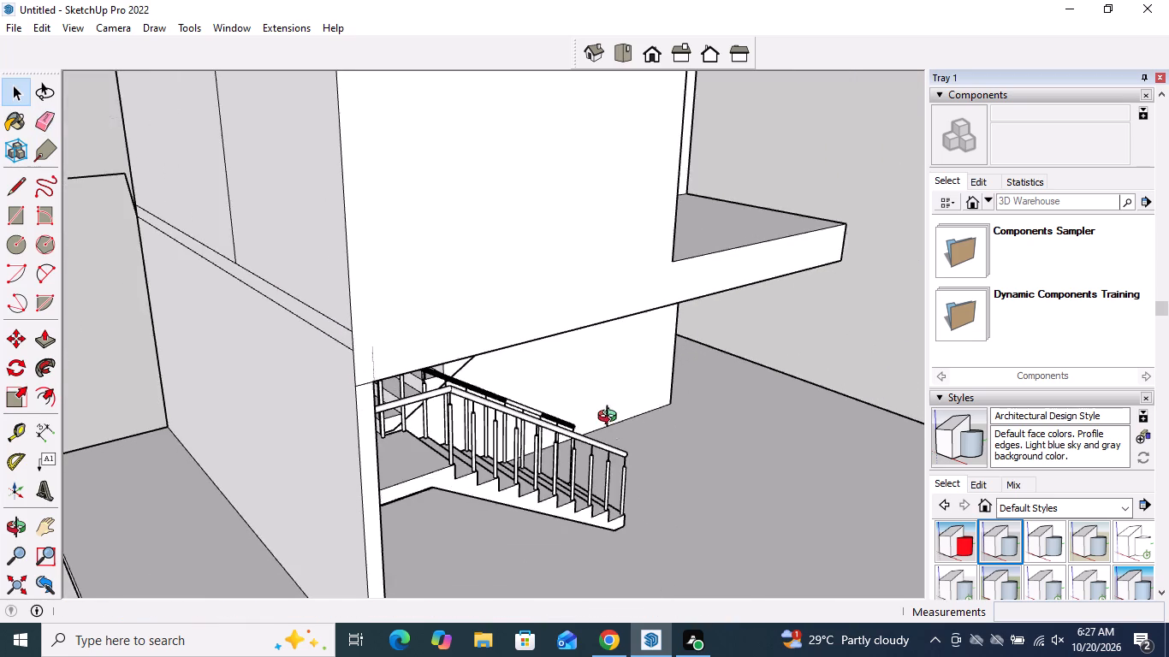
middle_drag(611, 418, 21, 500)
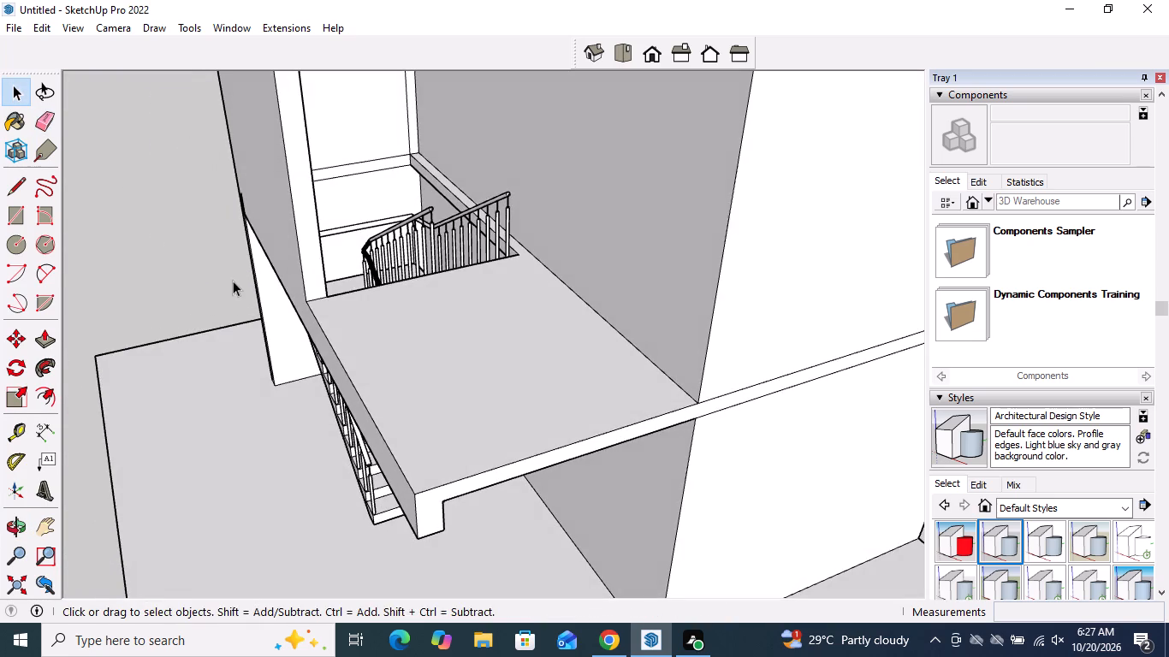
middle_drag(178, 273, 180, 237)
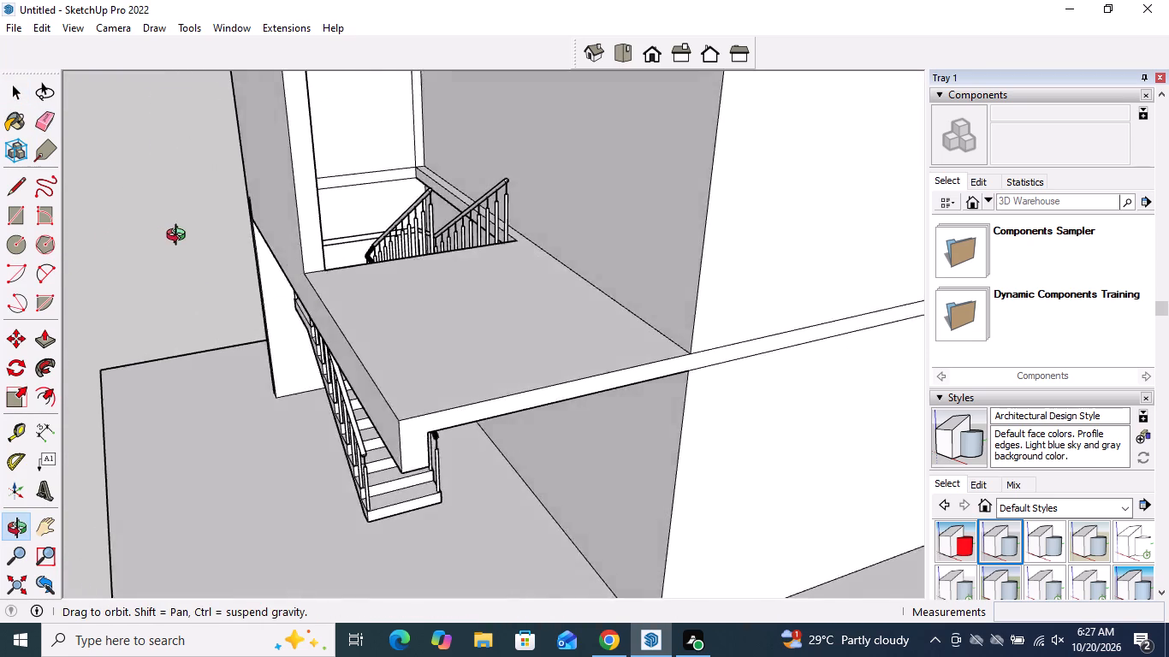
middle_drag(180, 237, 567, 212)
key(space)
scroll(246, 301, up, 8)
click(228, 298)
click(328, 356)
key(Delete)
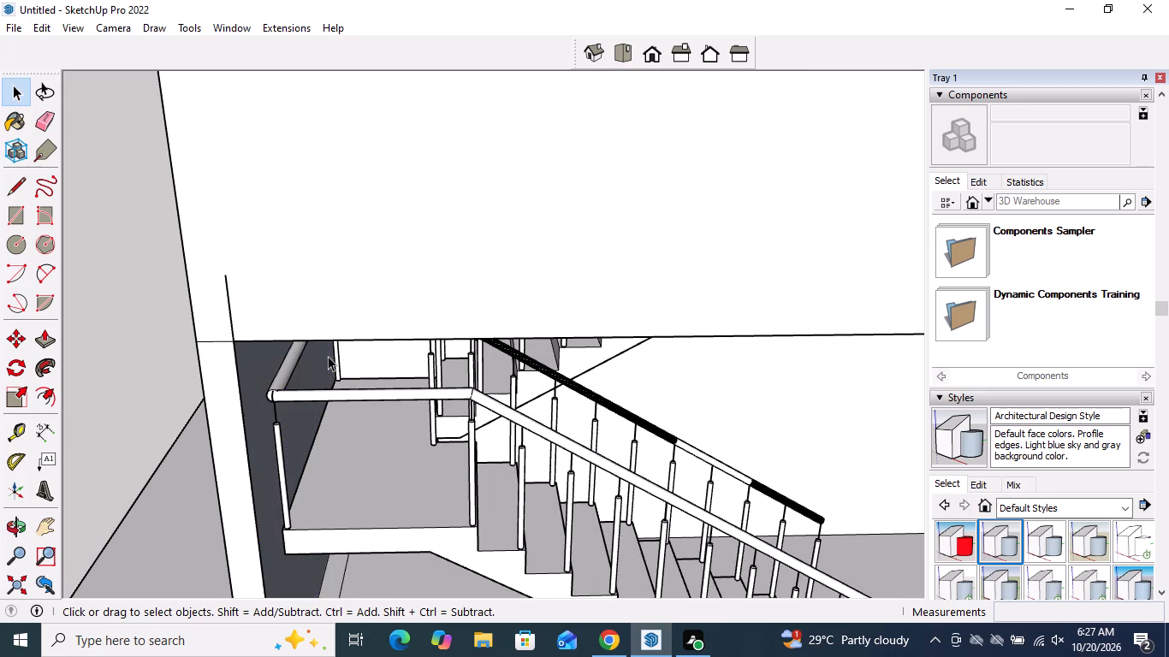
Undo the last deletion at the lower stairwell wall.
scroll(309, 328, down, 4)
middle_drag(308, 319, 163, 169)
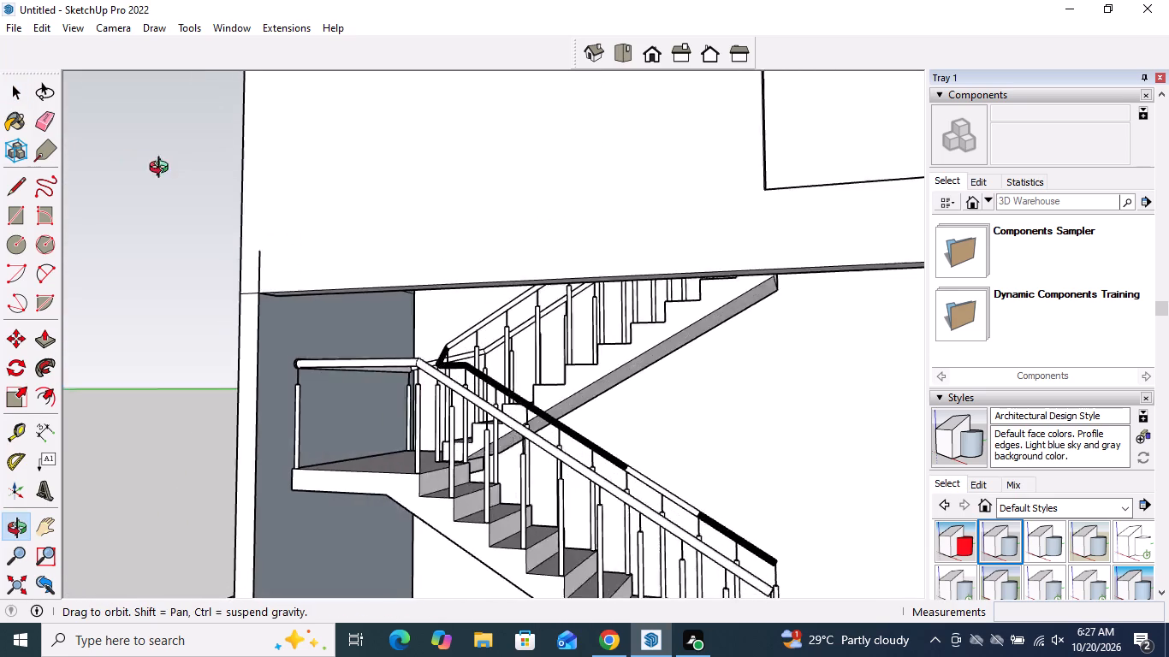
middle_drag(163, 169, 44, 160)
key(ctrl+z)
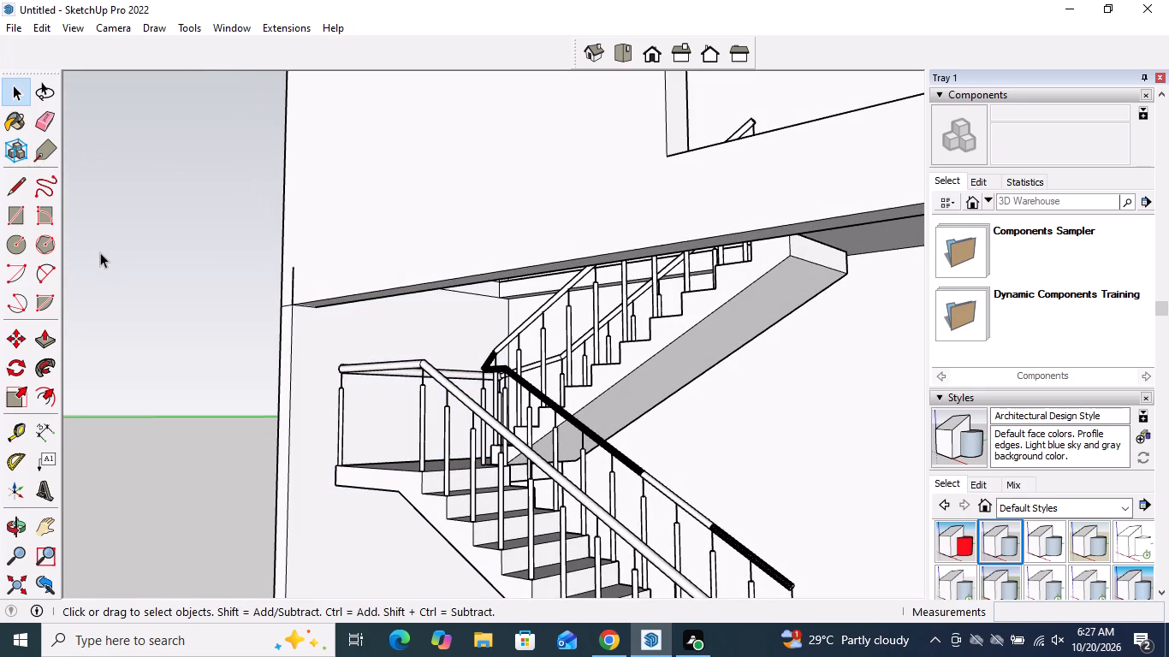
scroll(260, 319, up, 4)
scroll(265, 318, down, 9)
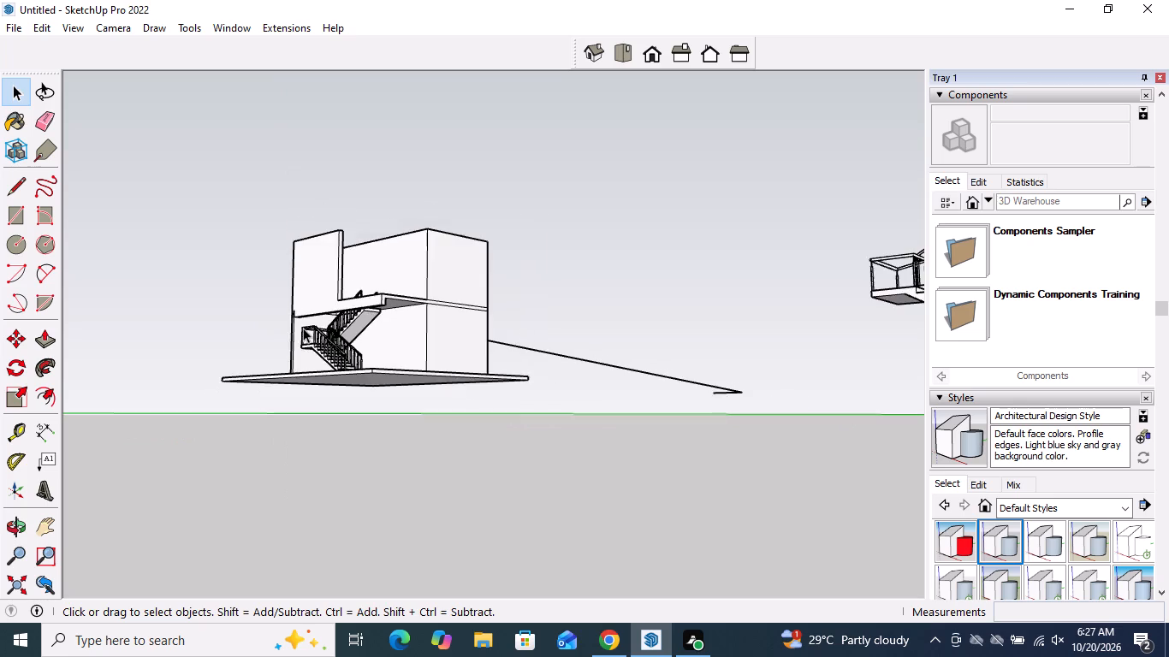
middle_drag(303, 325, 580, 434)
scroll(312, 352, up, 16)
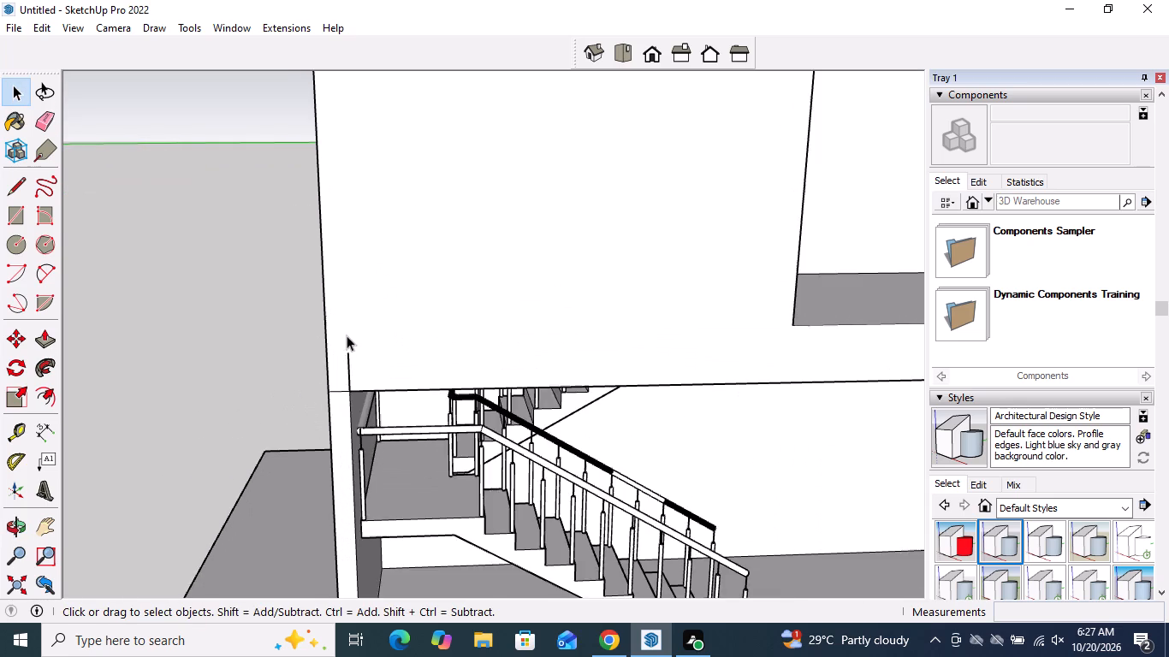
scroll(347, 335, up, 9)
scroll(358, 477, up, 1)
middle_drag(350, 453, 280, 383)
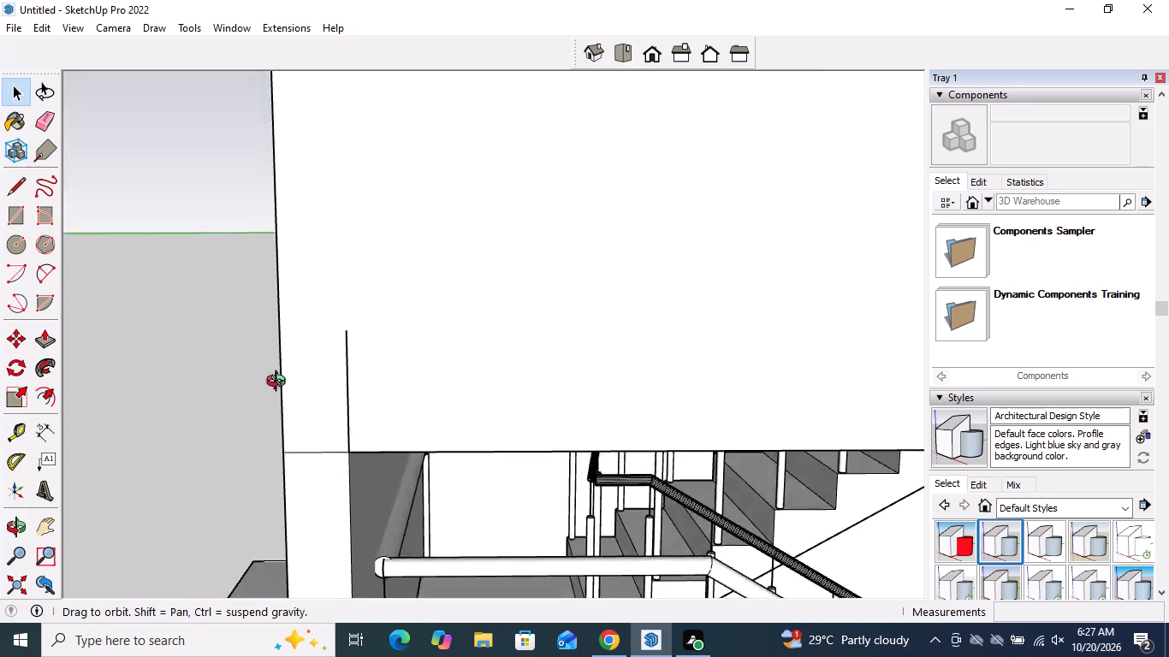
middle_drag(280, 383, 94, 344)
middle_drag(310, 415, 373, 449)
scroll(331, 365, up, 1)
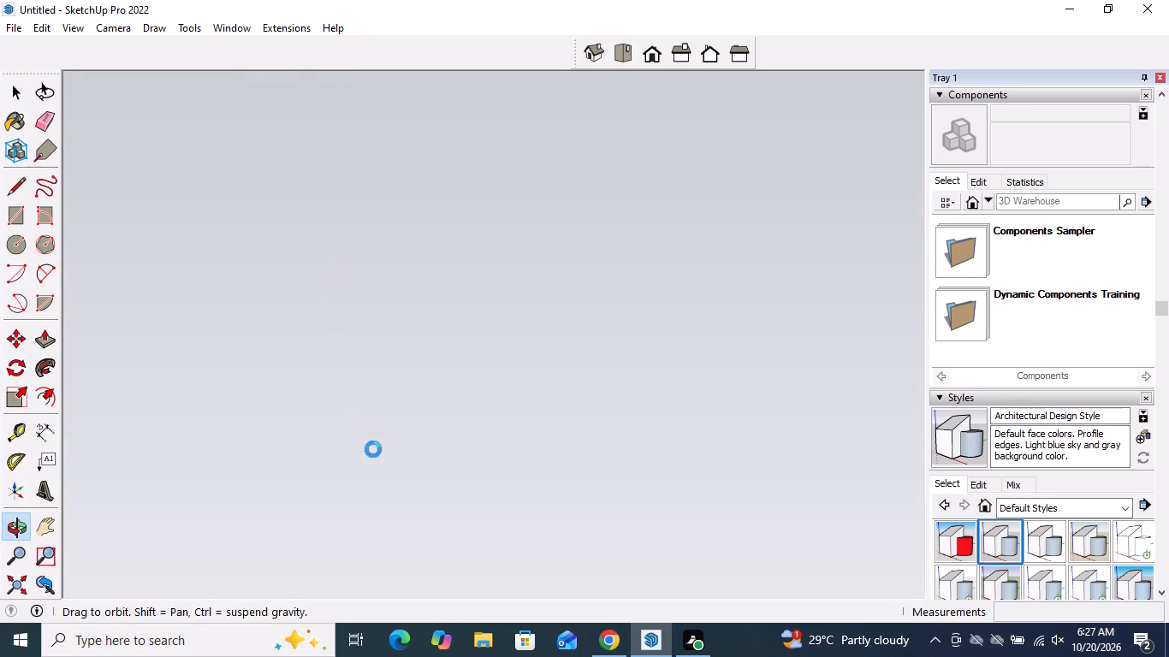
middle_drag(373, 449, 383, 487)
Delete the long stray lines extending away from the building's rear side.
scroll(428, 481, down, 5)
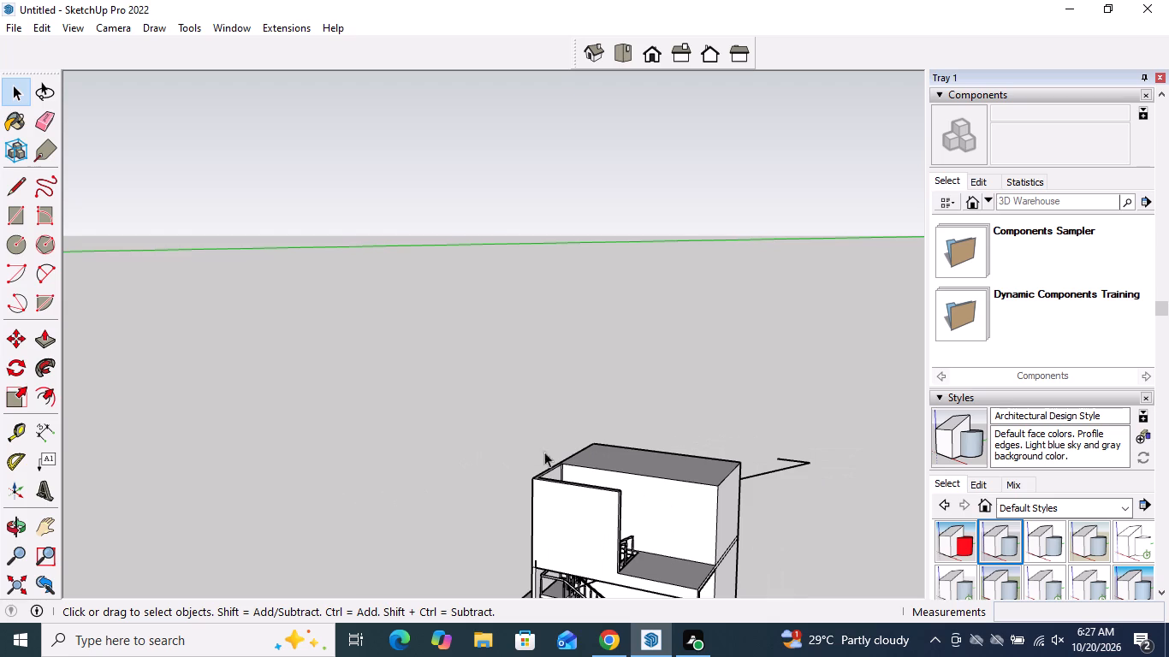
scroll(546, 453, down, 8)
scroll(567, 484, up, 12)
middle_drag(696, 434, 35, 374)
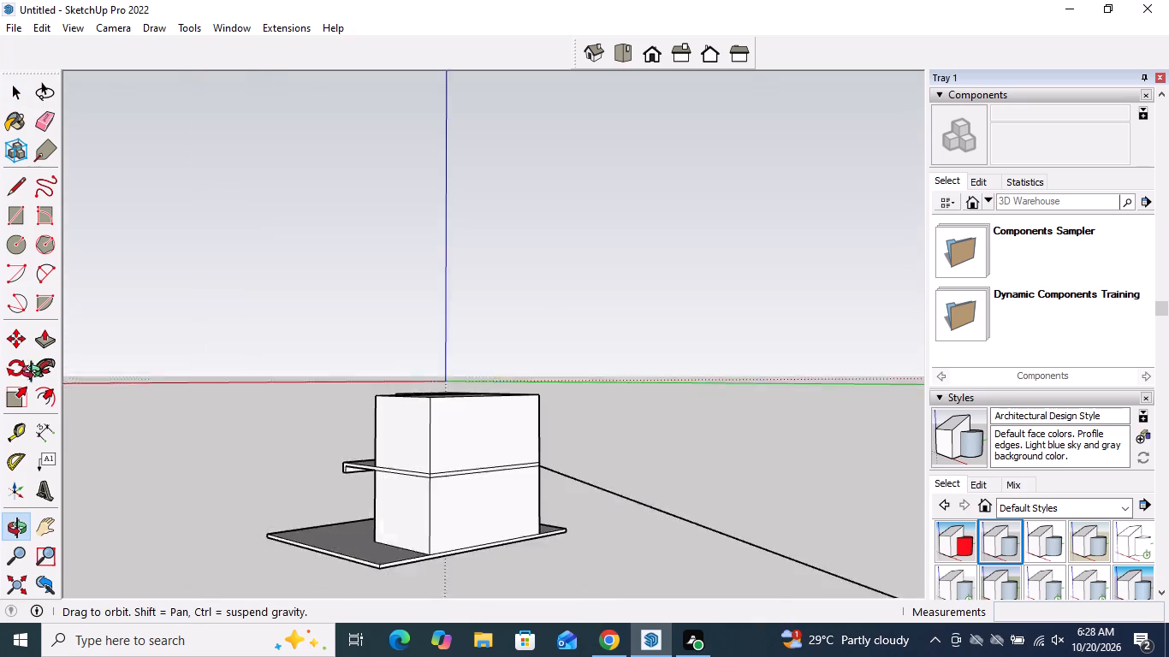
middle_drag(35, 374, 0, 370)
scroll(241, 386, down, 5)
middle_drag(293, 440, 454, 549)
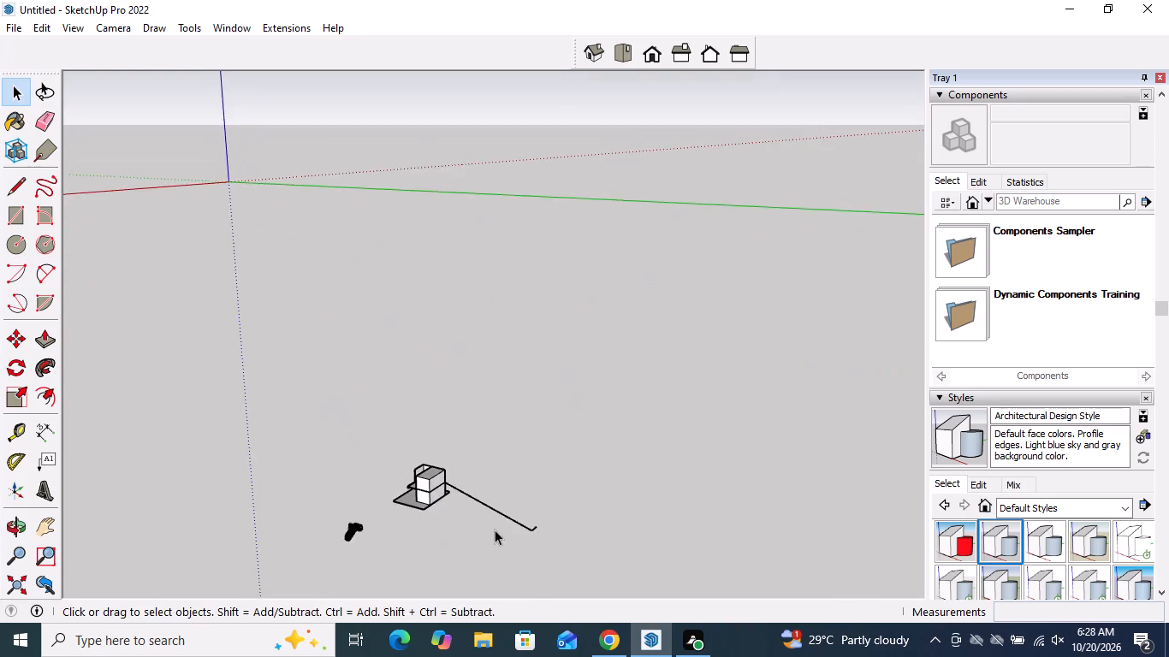
scroll(495, 530, up, 4)
drag(586, 538, 460, 449)
key(Delete)
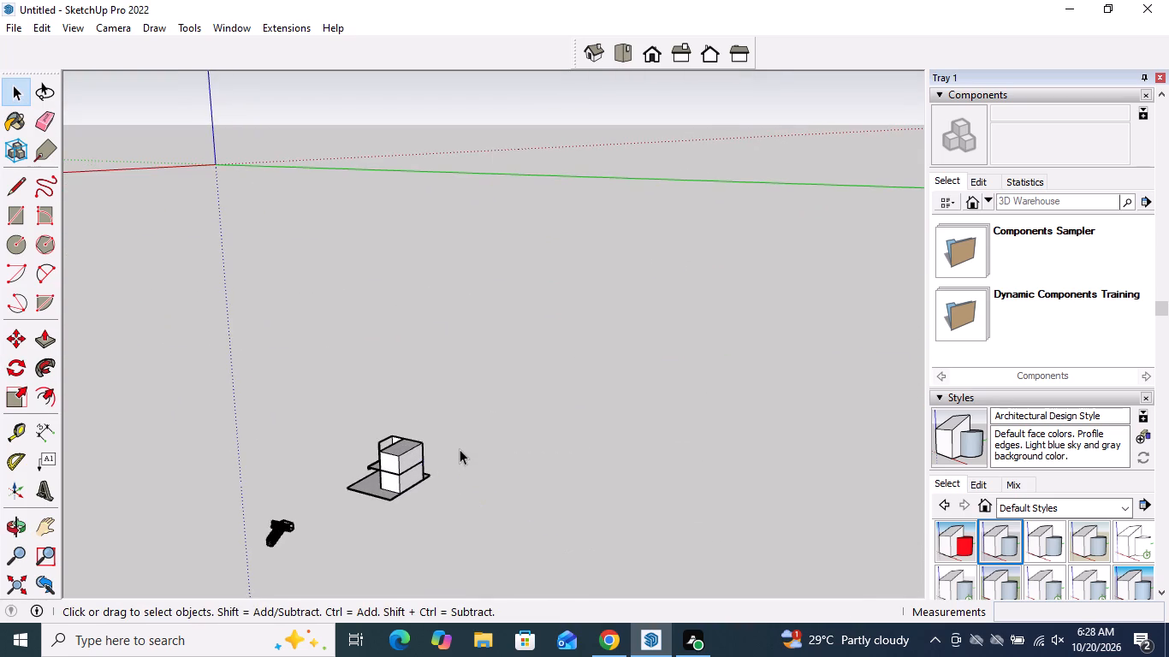
Delete the short leftover vertical edge on the beam's front face above the lower stairwell wall.
middle_drag(460, 448, 863, 438)
scroll(675, 409, up, 16)
middle_drag(679, 443, 746, 435)
scroll(449, 421, down, 5)
middle_drag(742, 463, 849, 654)
scroll(596, 457, up, 4)
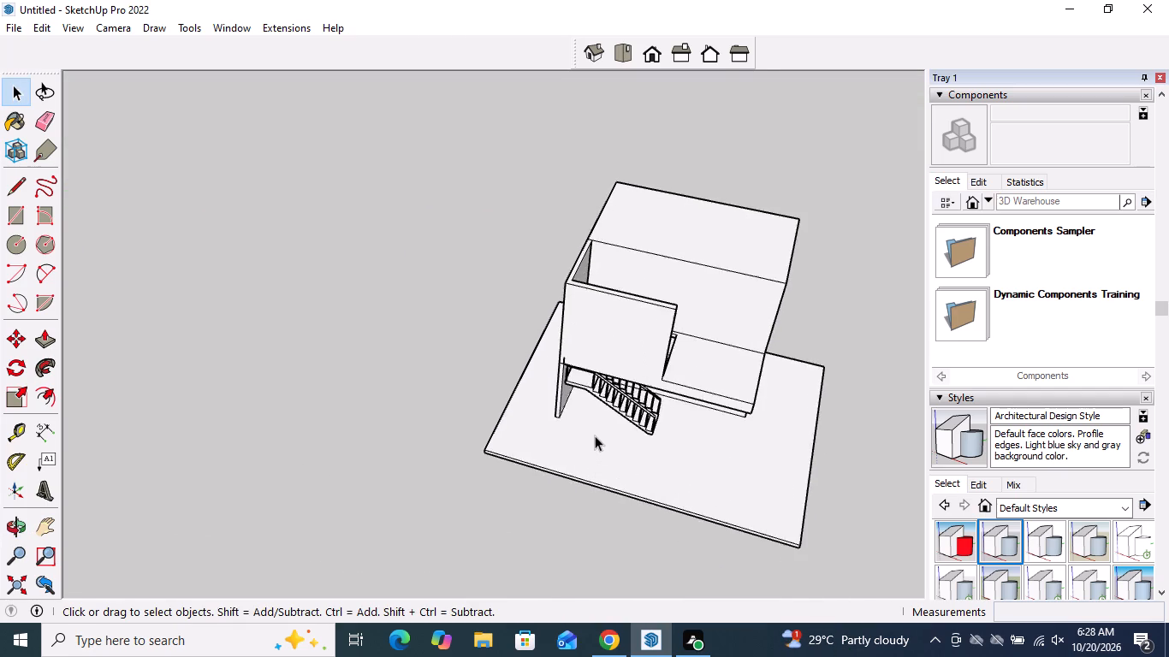
scroll(595, 435, up, 6)
middle_drag(595, 419, 654, 207)
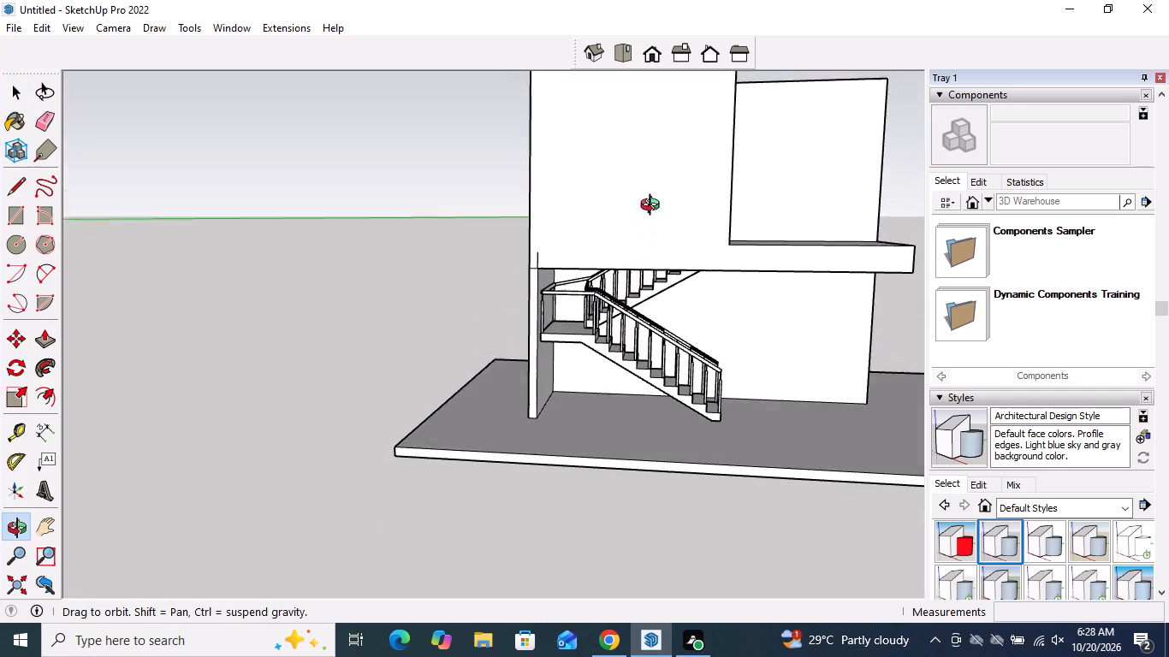
middle_drag(654, 207, 539, 212)
scroll(537, 235, up, 5)
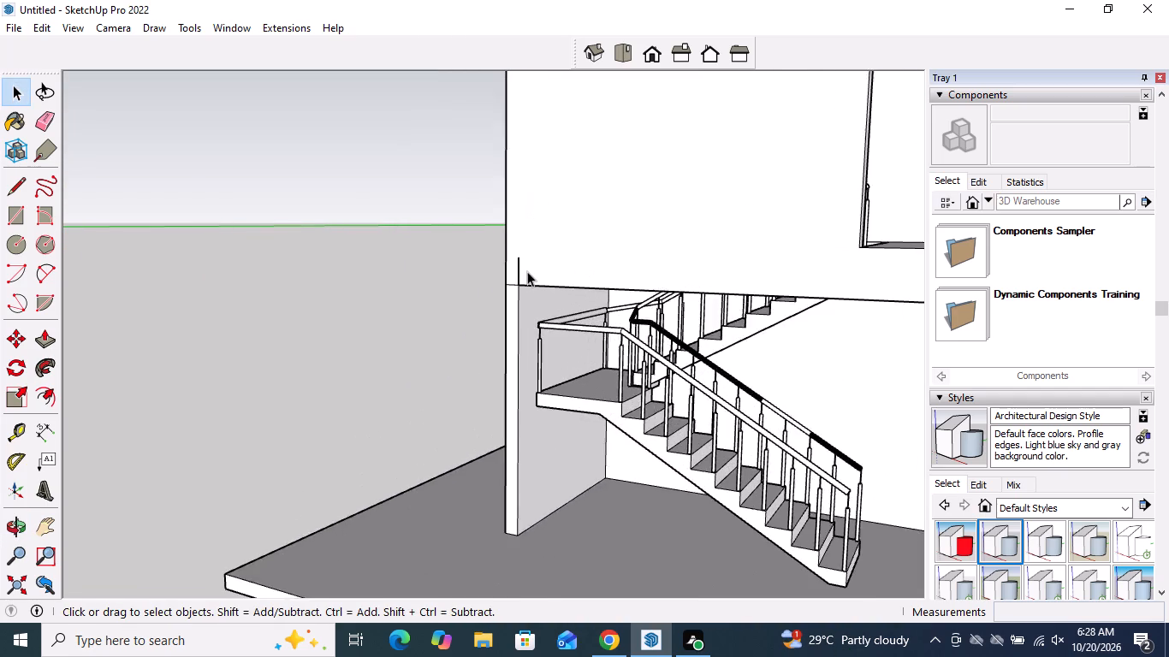
scroll(527, 271, up, 3)
click(514, 270)
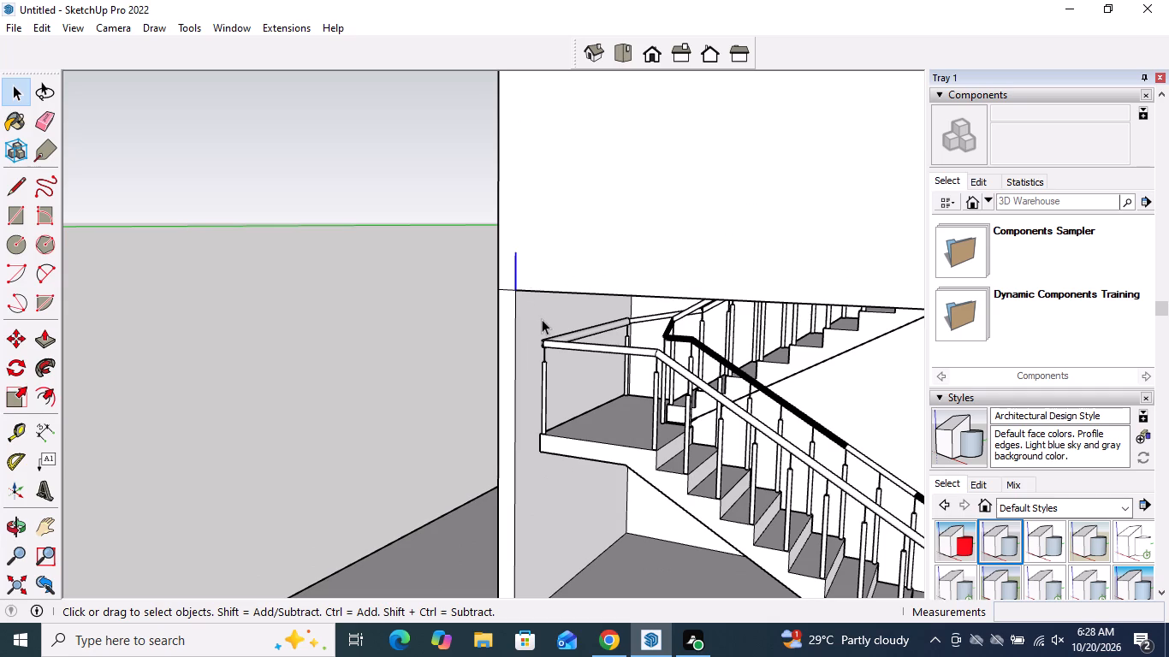
key(Delete)
Examine the junction of the beam and lower stairwell wall, and the whole building from the stair side.
middle_drag(522, 281, 400, 183)
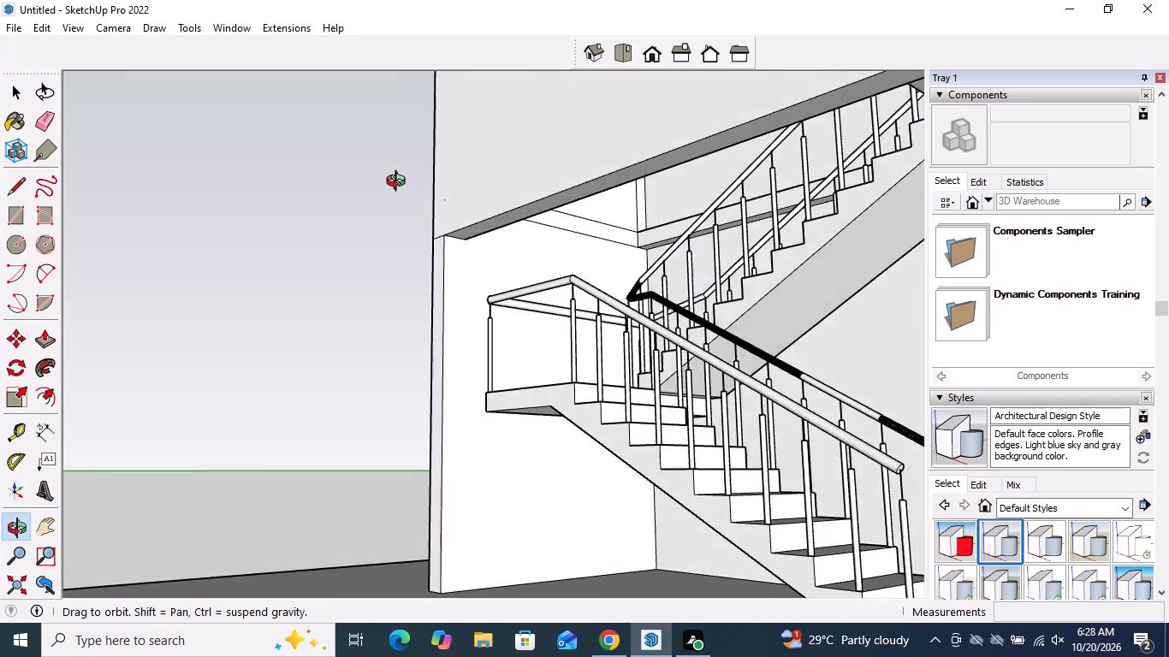
middle_drag(400, 183, 568, 374)
scroll(413, 288, down, 8)
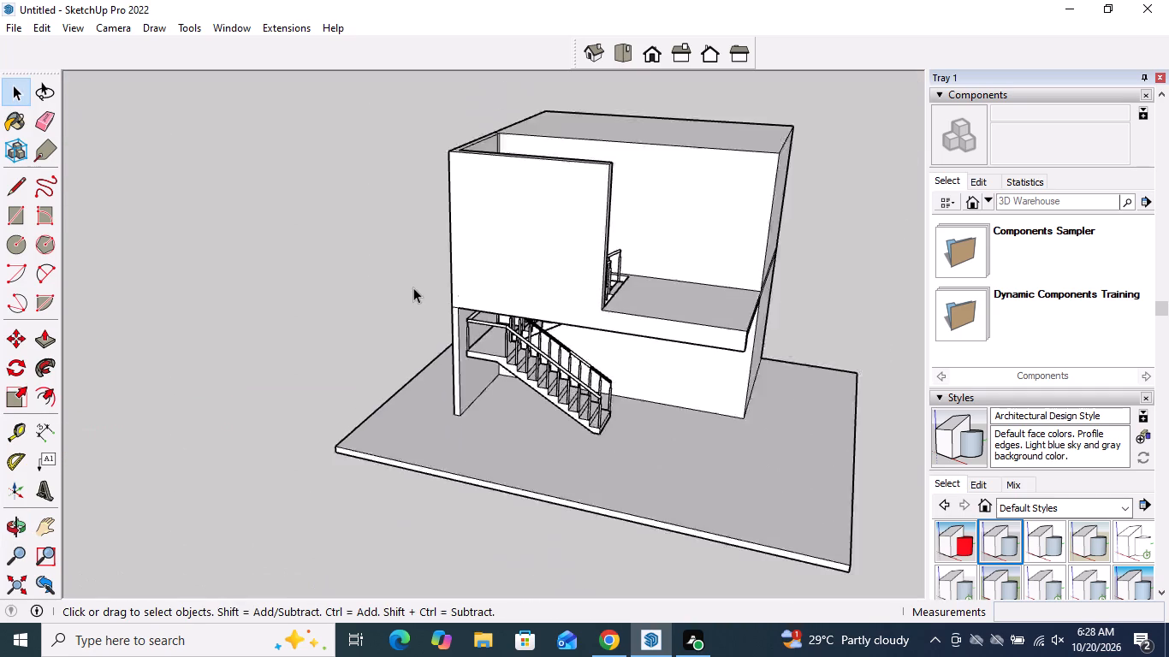
scroll(413, 287, down, 2)
middle_drag(557, 343, 642, 286)
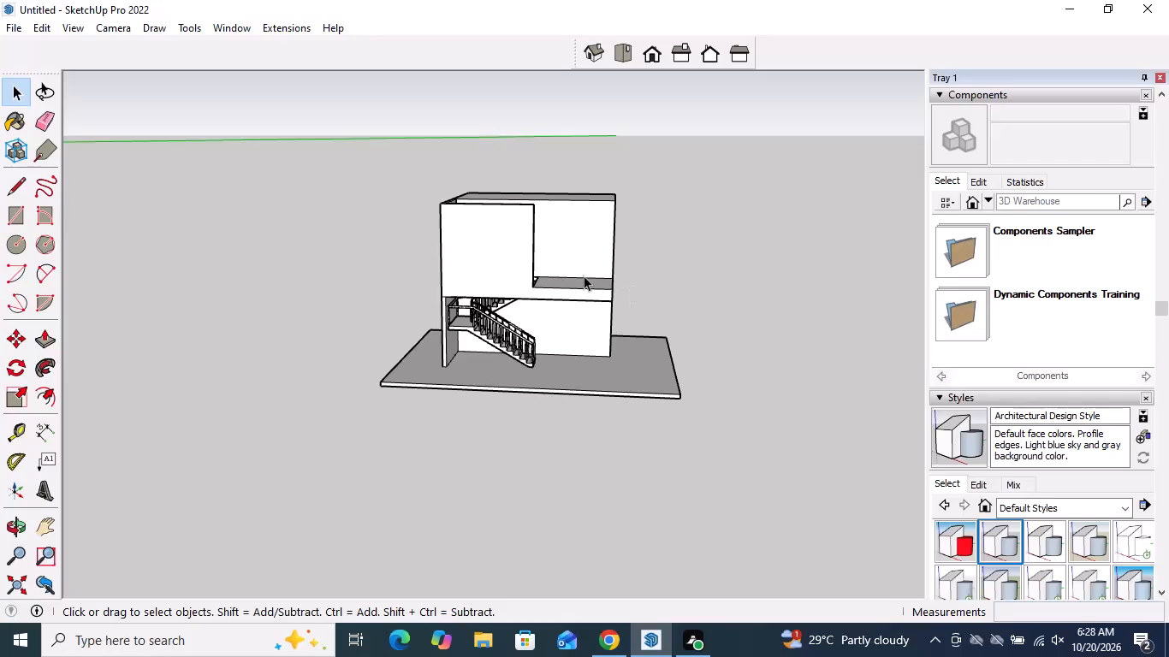
middle_drag(590, 258, 595, 251)
scroll(595, 251, up, 1)
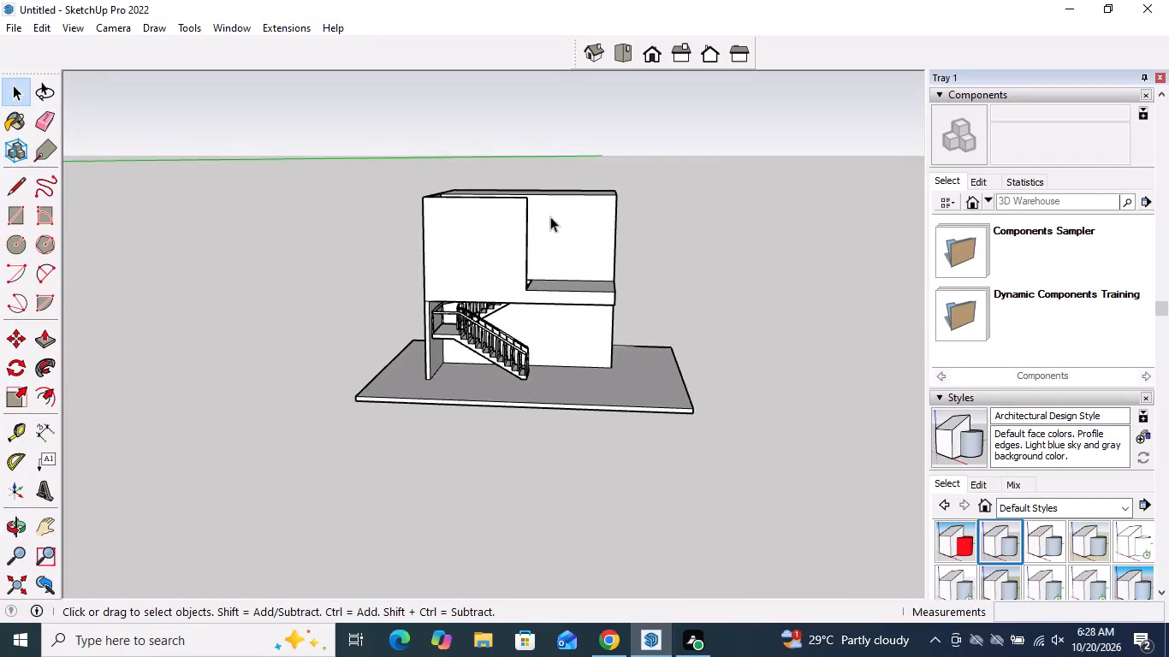
scroll(541, 210, up, 3)
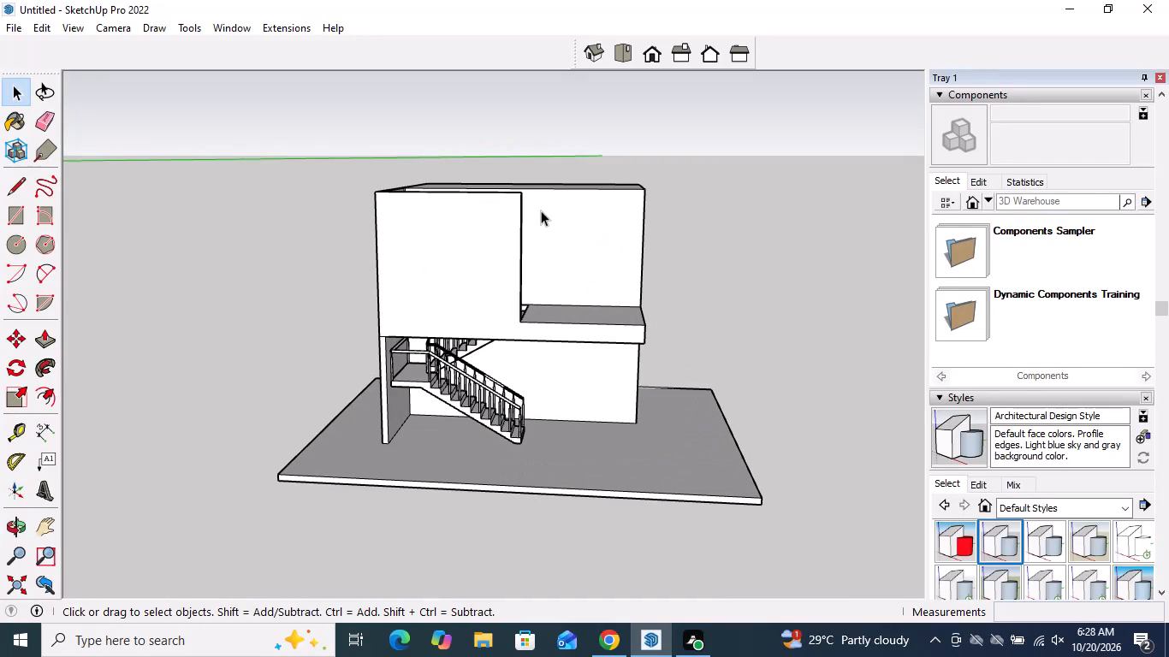
middle_drag(541, 206, 529, 260)
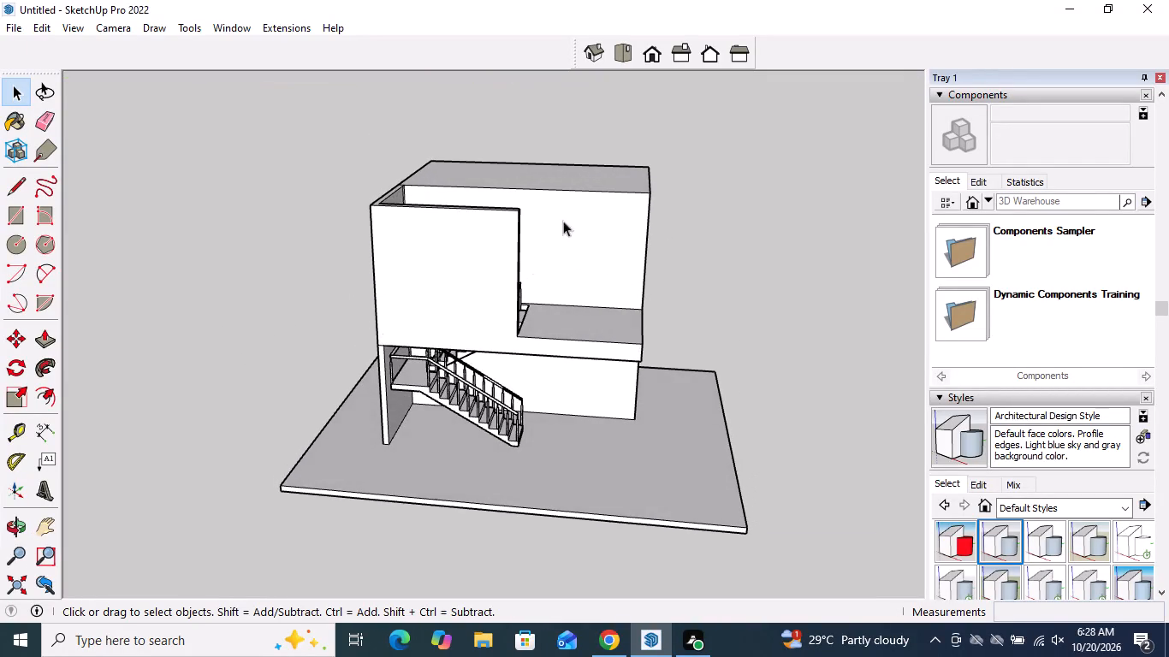
Push/Pull the top face of the main upper block up by 6" to form a roof slab.
scroll(572, 133, up, 2)
middle_drag(570, 149, 573, 176)
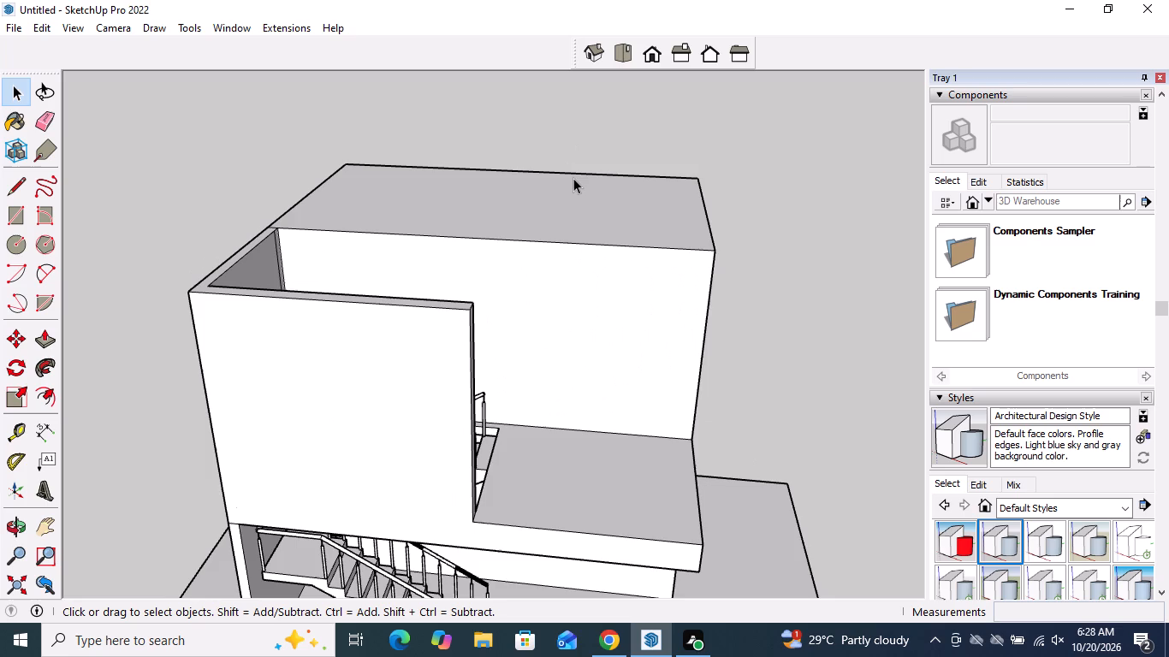
scroll(573, 178, up, 2)
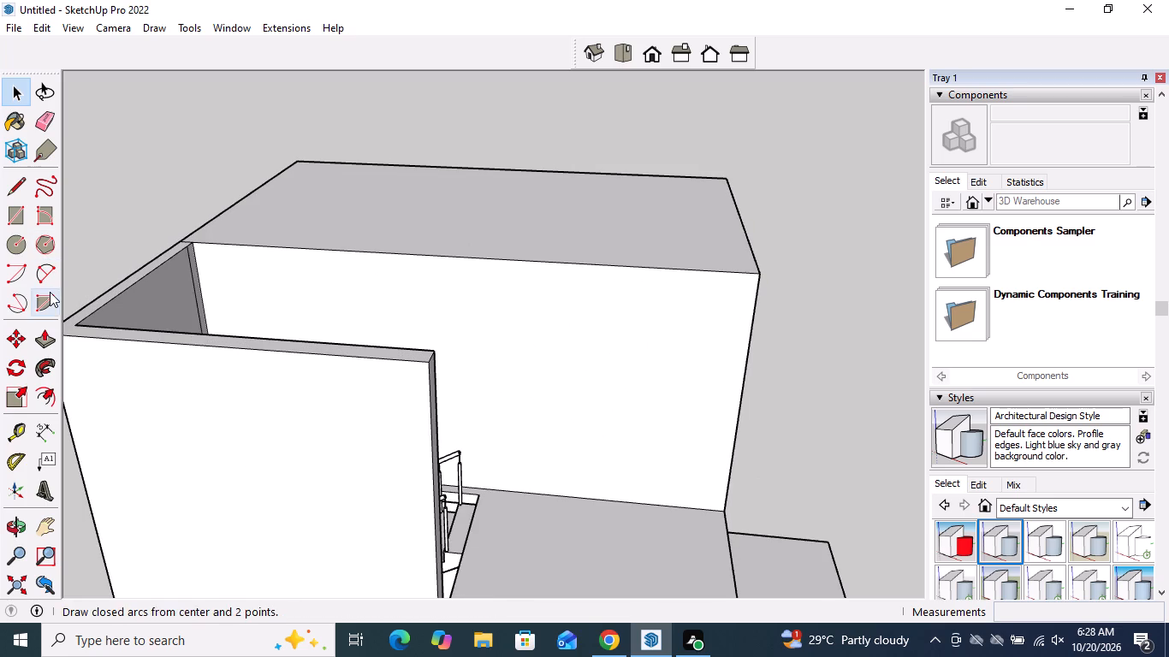
click(50, 340)
click(490, 216)
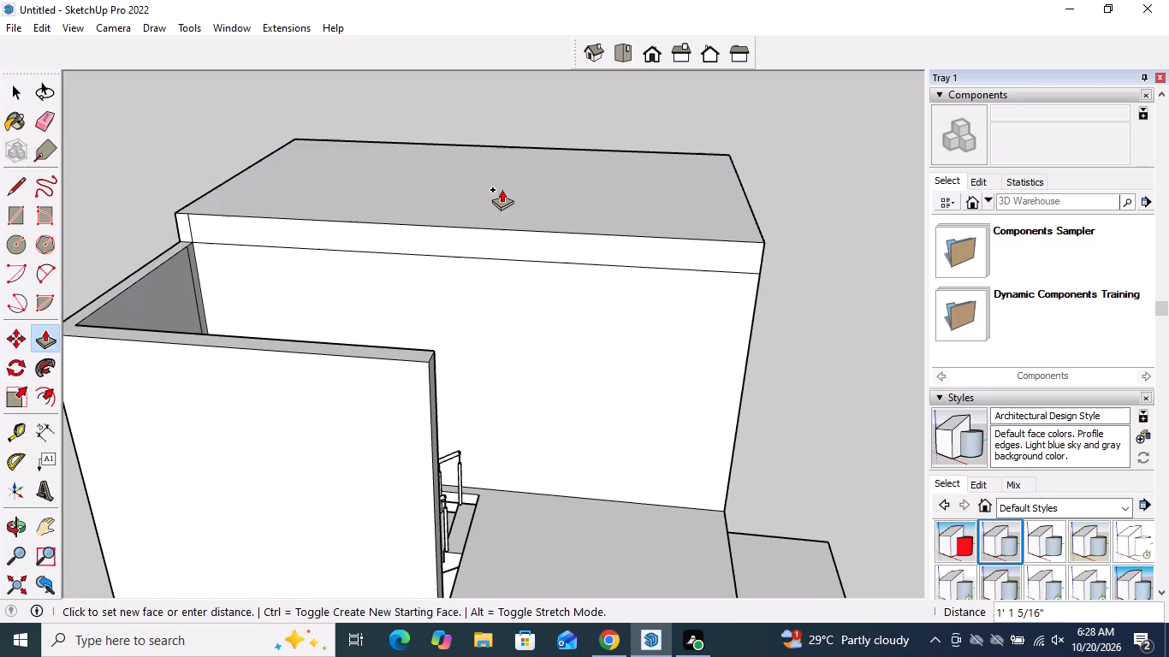
text(6")
key(Return)
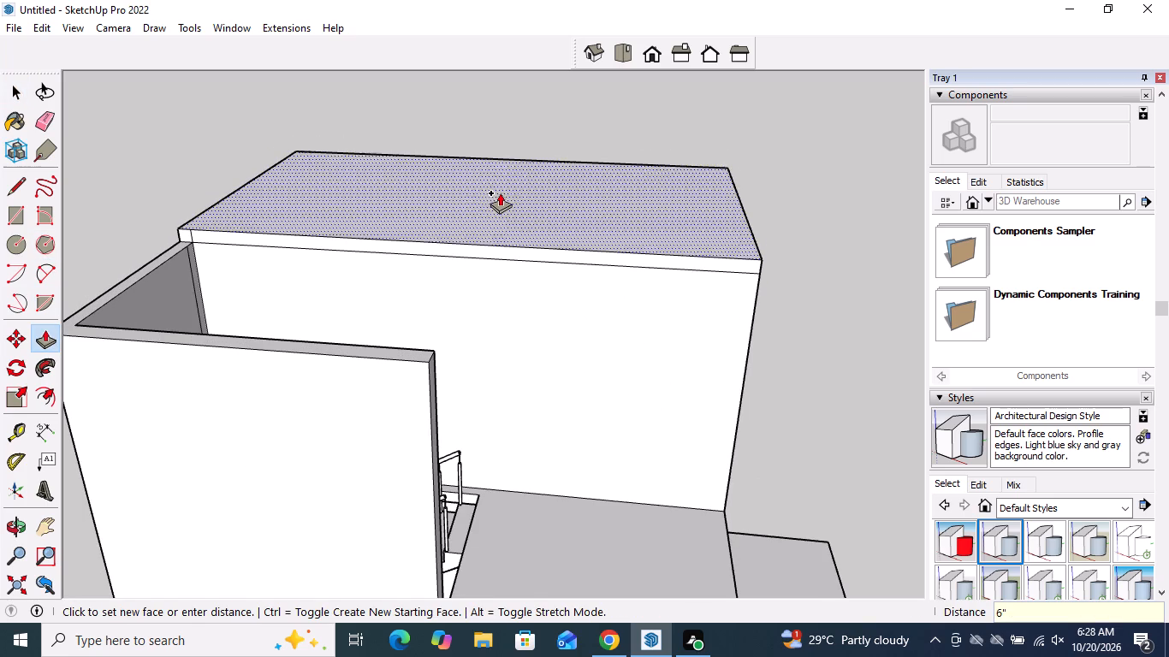
key(space)
Erase the short vertical edge on the roof slab's front face above the stairwell side wall.
click(45, 115)
scroll(131, 216, up, 5)
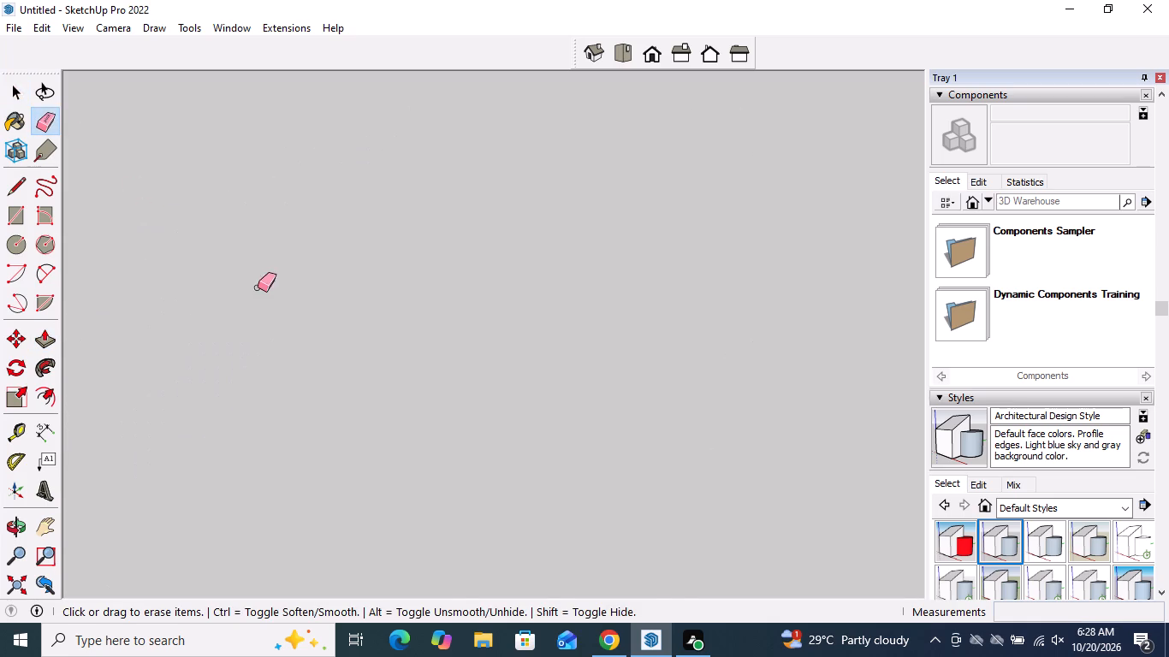
scroll(225, 275, down, 3)
scroll(442, 361, up, 4)
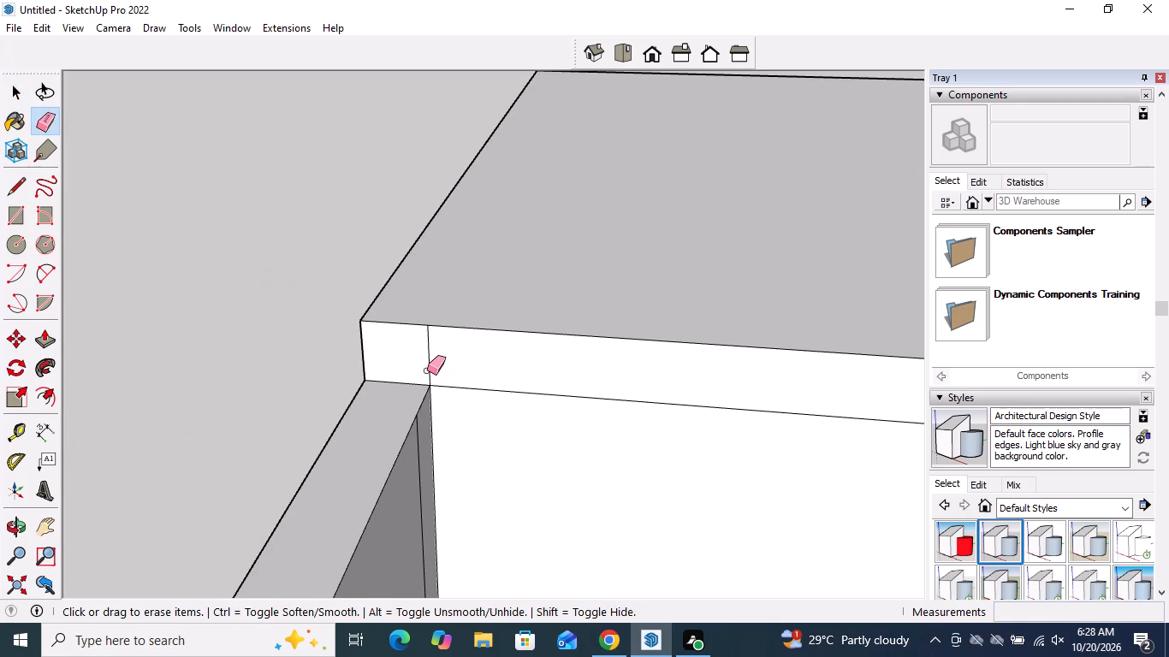
click(427, 368)
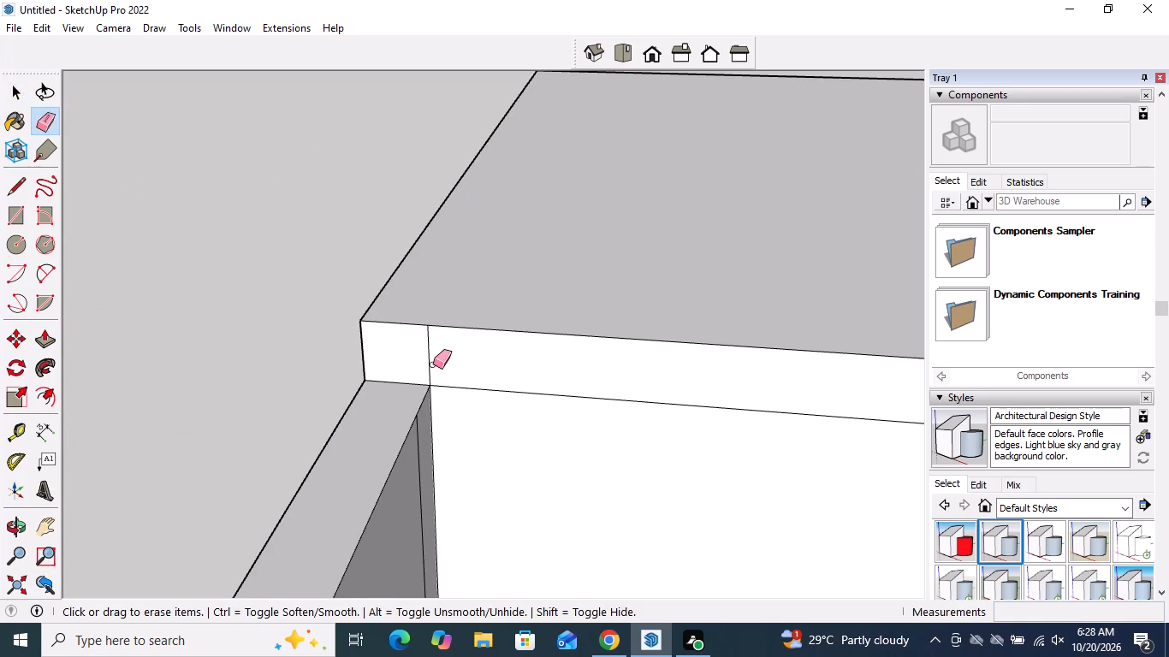
click(429, 362)
key(space)
scroll(364, 281, down, 4)
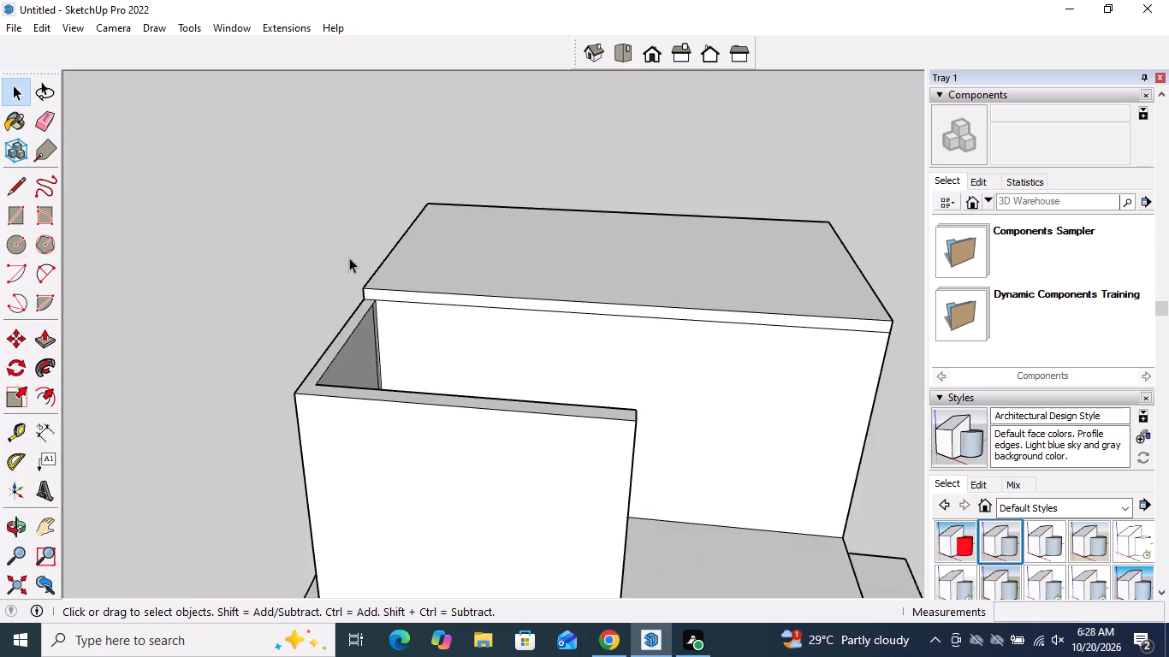
scroll(349, 257, down, 4)
Push/Pull the roof slab's front face out 8' over the stairwell, flush with the outer face of the upper stairwell wall.
click(45, 124)
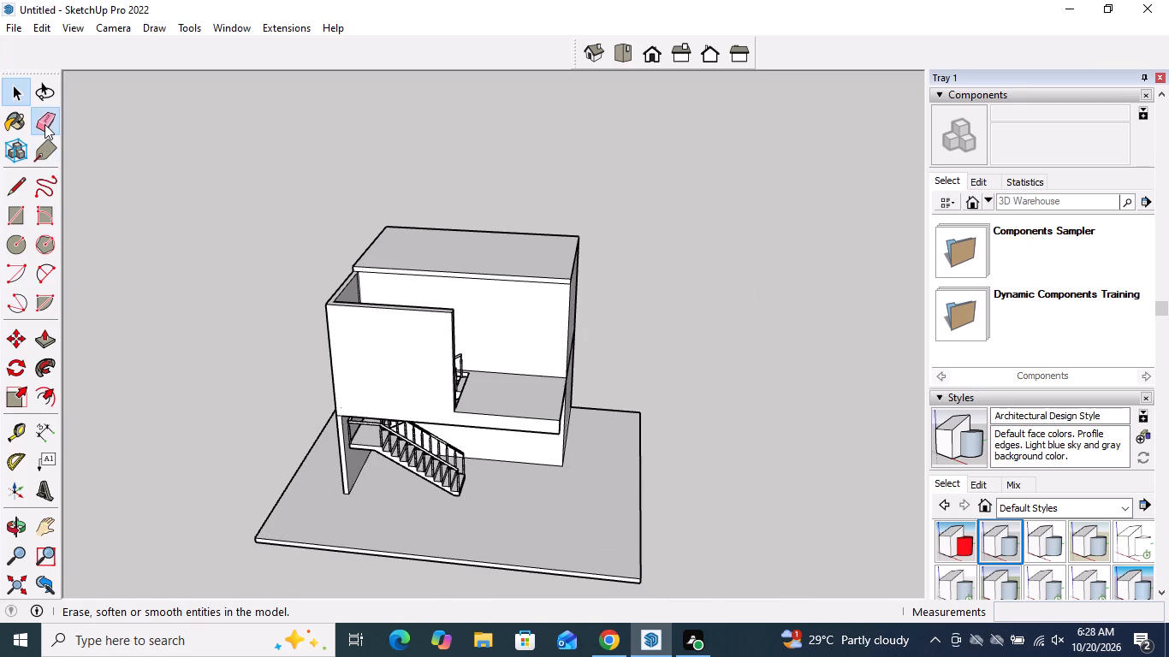
click(39, 334)
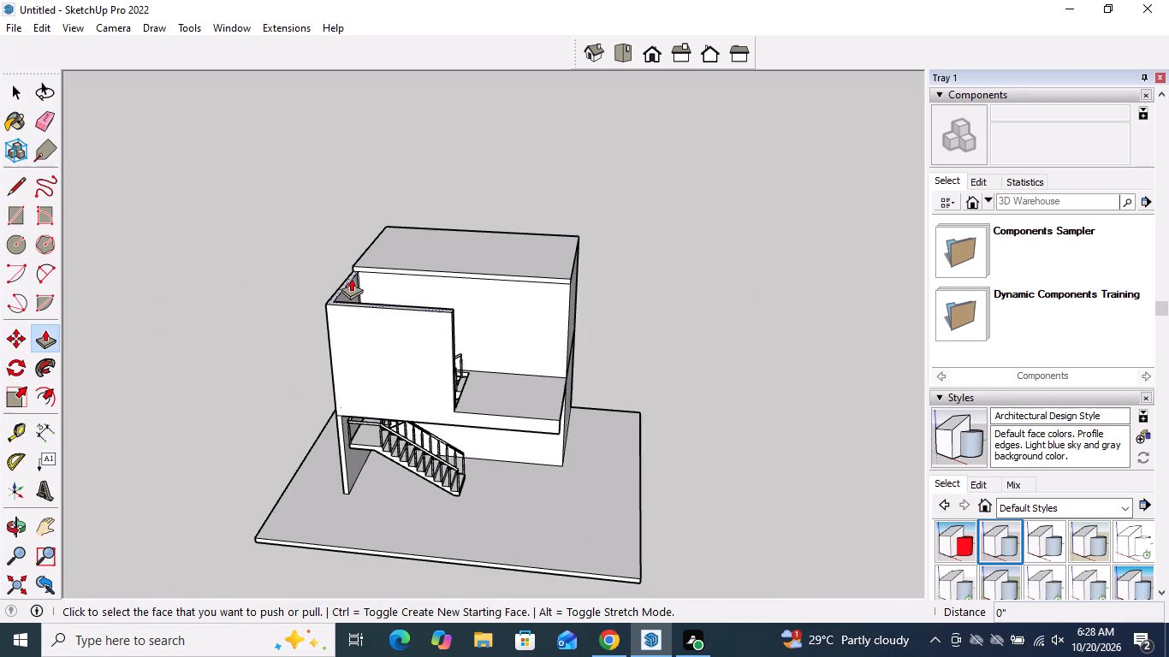
scroll(396, 287, up, 5)
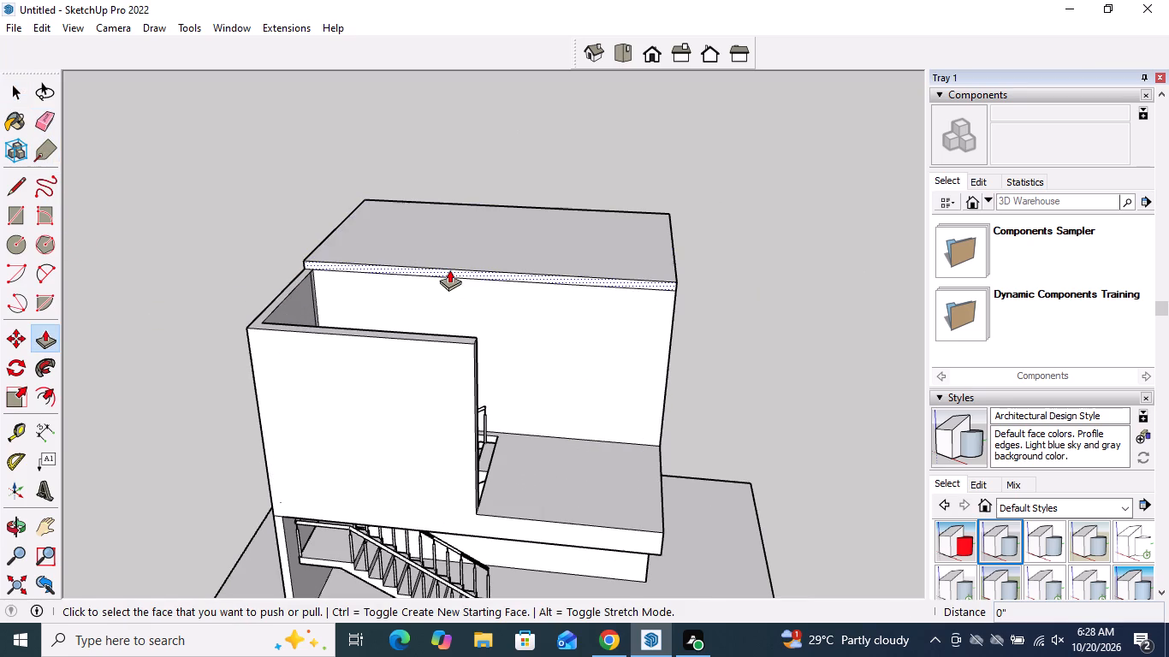
click(449, 269)
click(426, 361)
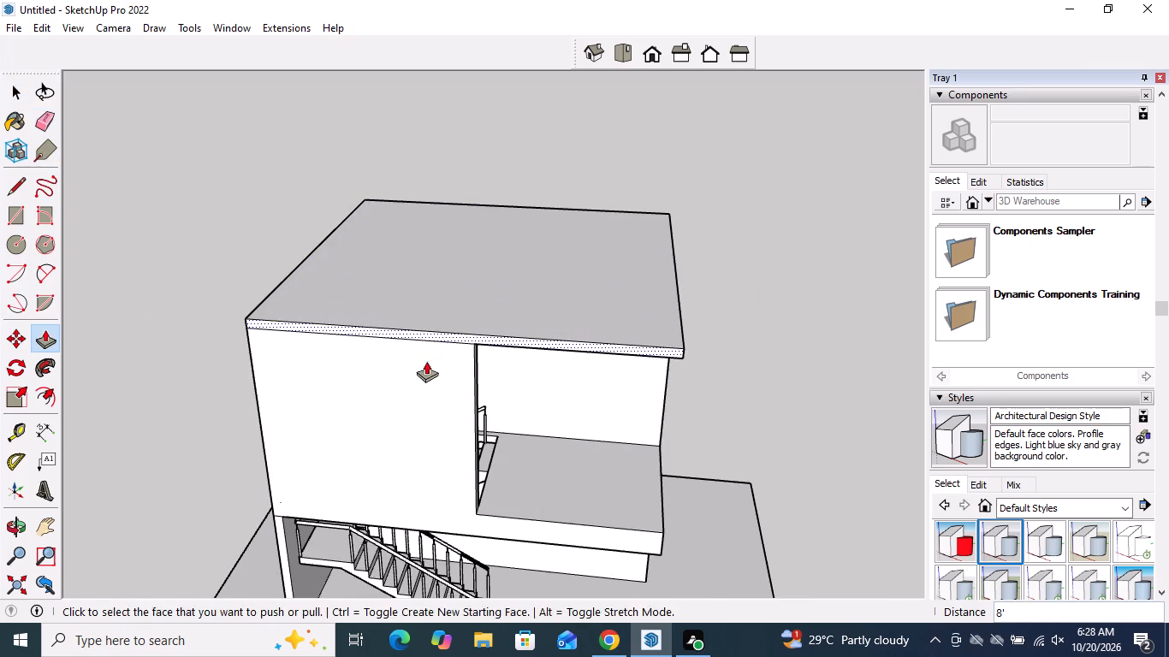
key(space)
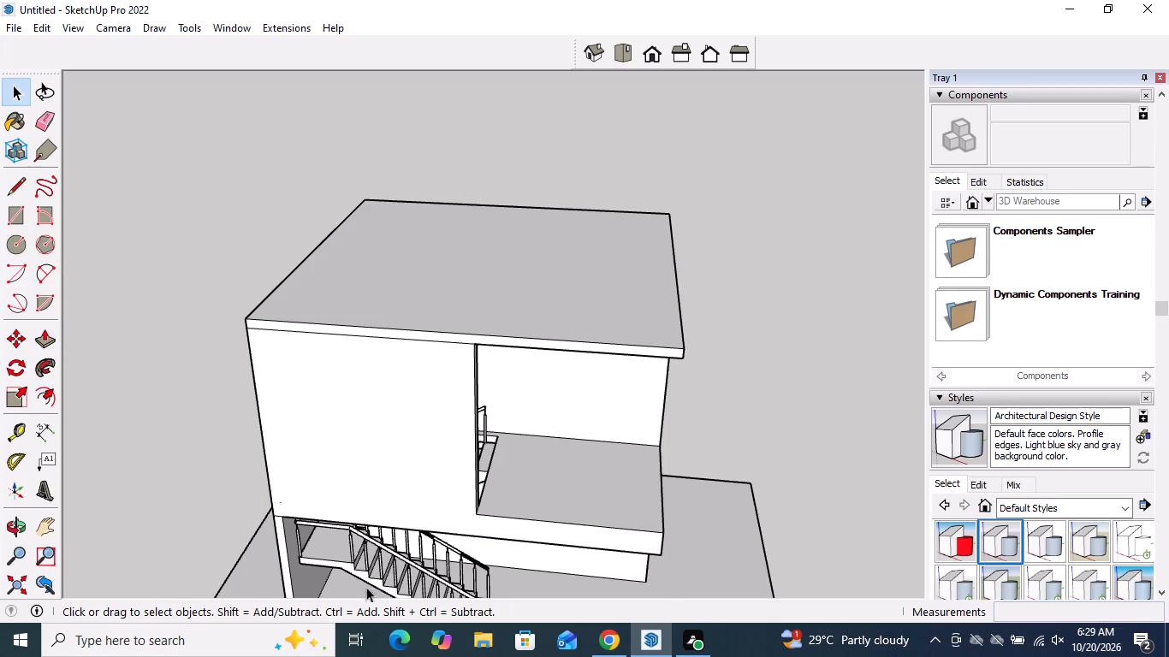
Erase the seam between the roof slab's front face and the upper stairwell wall, including the leftover stub at the outer corner.
click(40, 121)
click(437, 340)
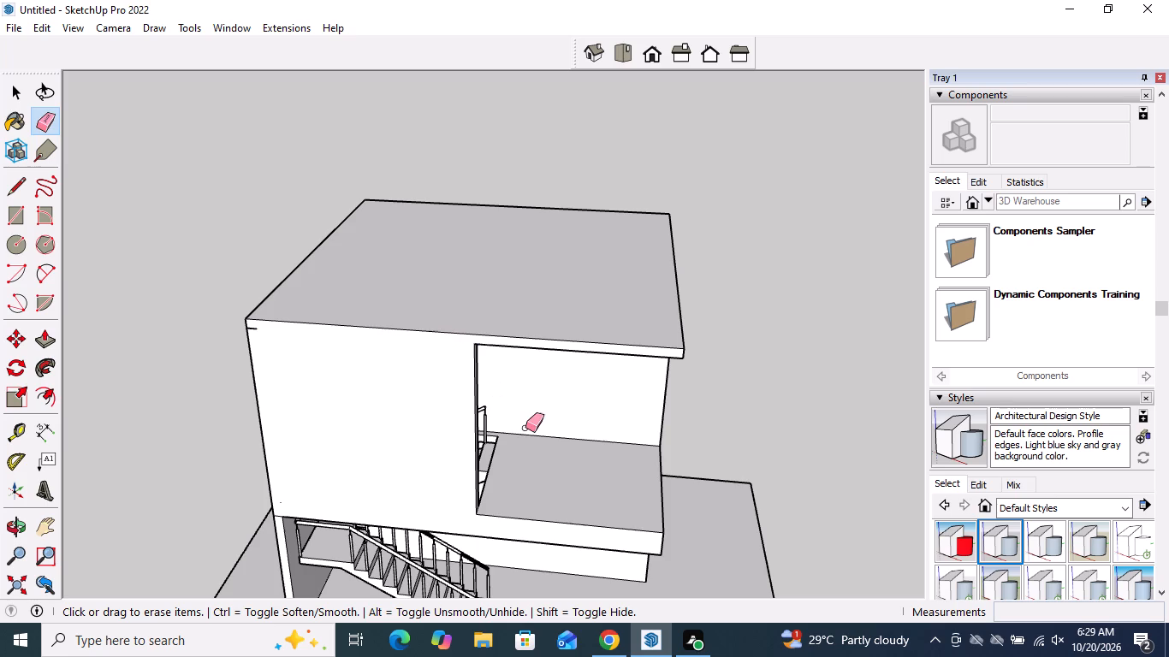
scroll(253, 320, up, 8)
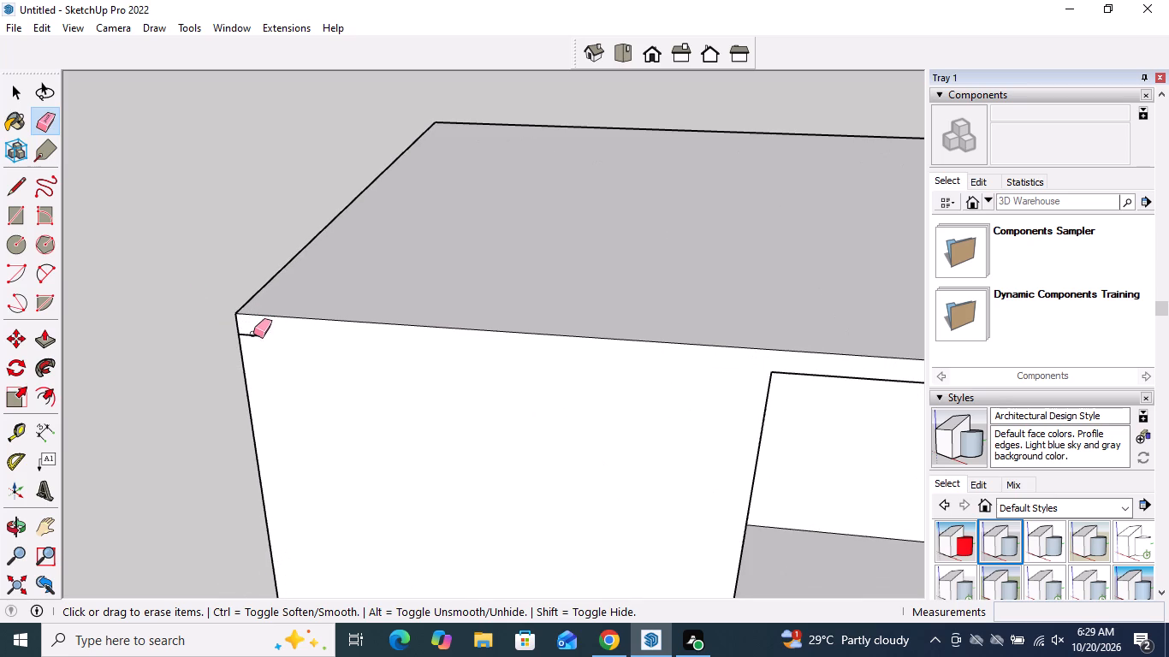
click(253, 334)
scroll(257, 351, down, 5)
Draw a line on the roof slab's underside from the stairwell wall's inner corner to the slab's far side edge.
middle_drag(503, 406, 159, 238)
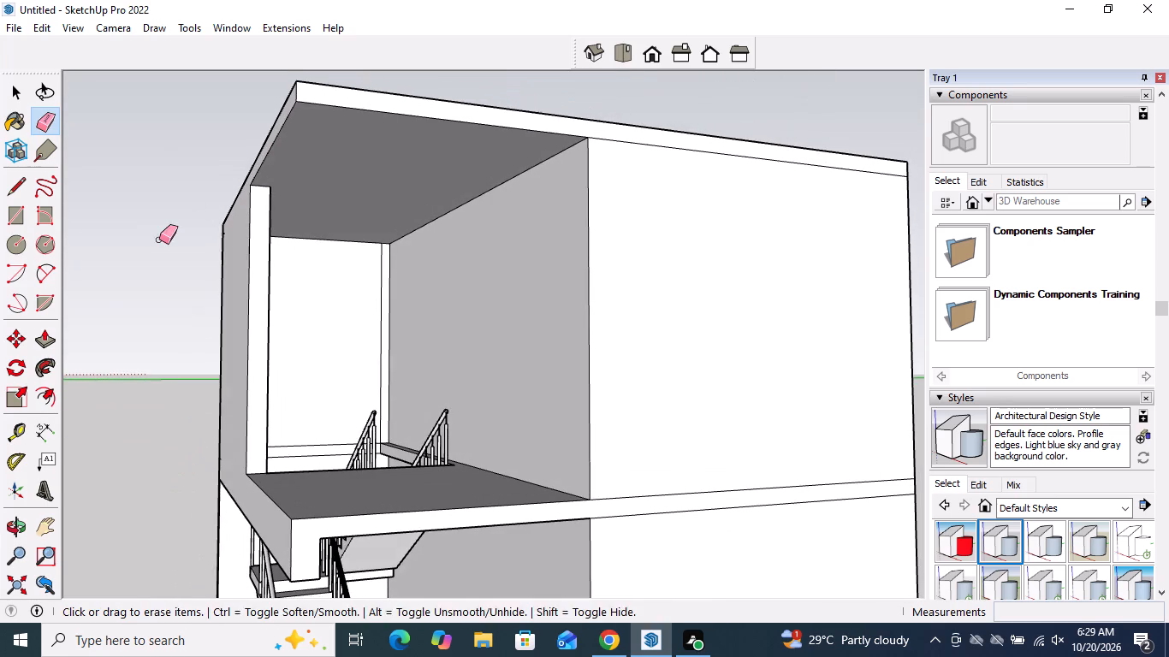
key(space)
scroll(365, 322, up, 5)
scroll(413, 321, down, 5)
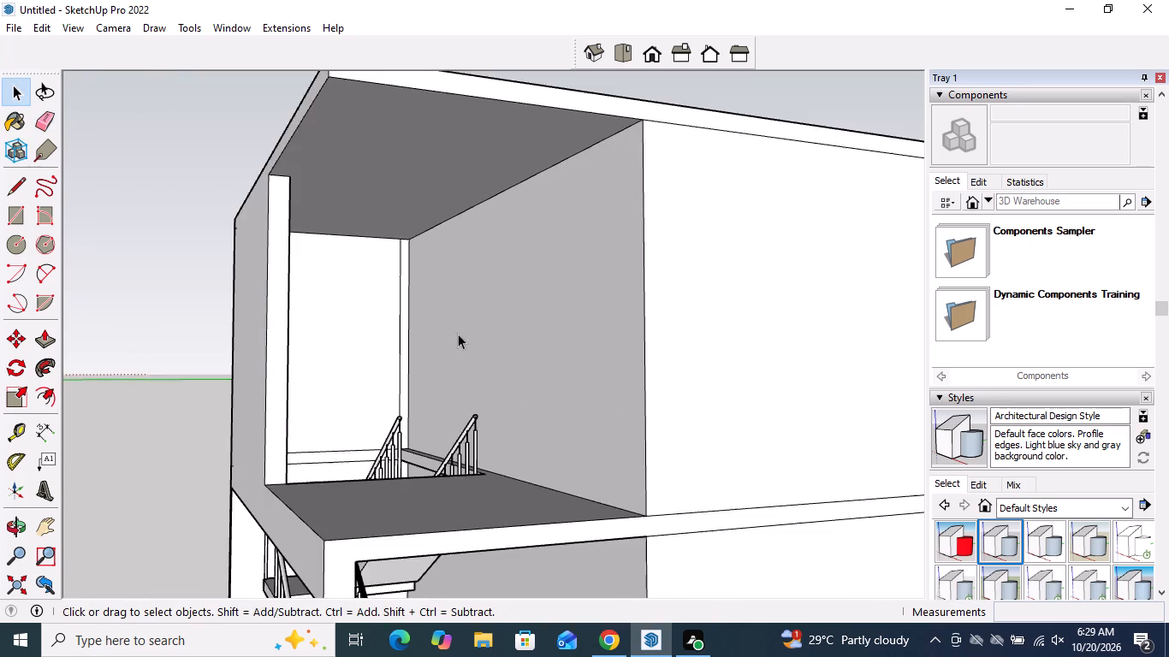
middle_drag(458, 333, 754, 394)
scroll(750, 375, down, 5)
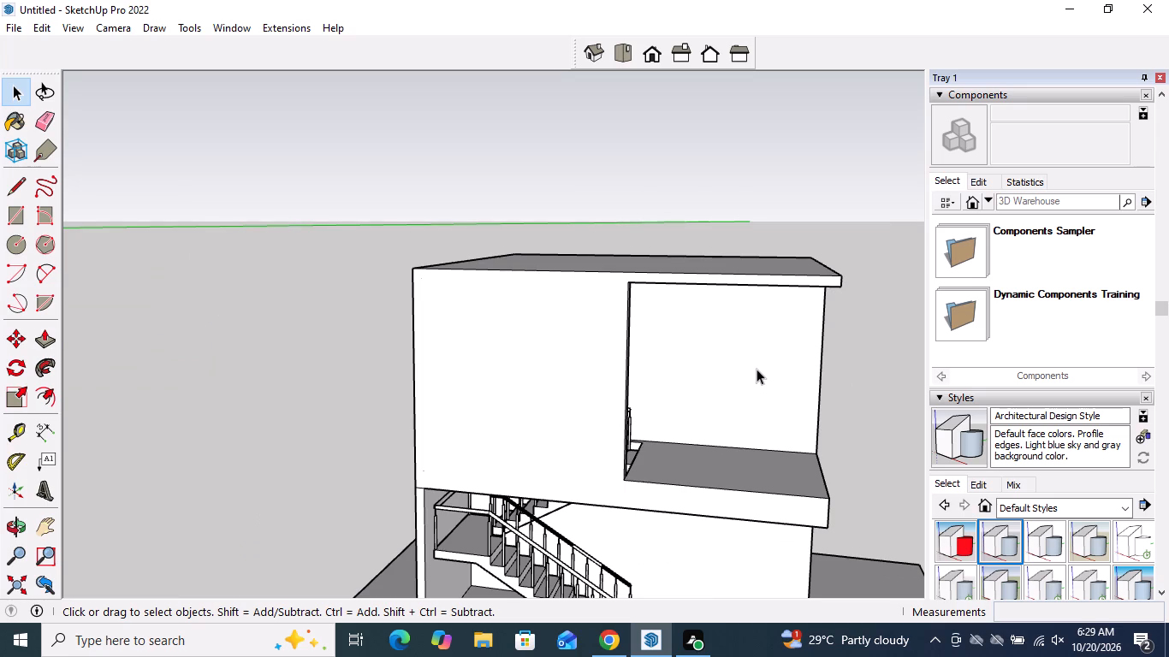
middle_drag(803, 185, 743, 43)
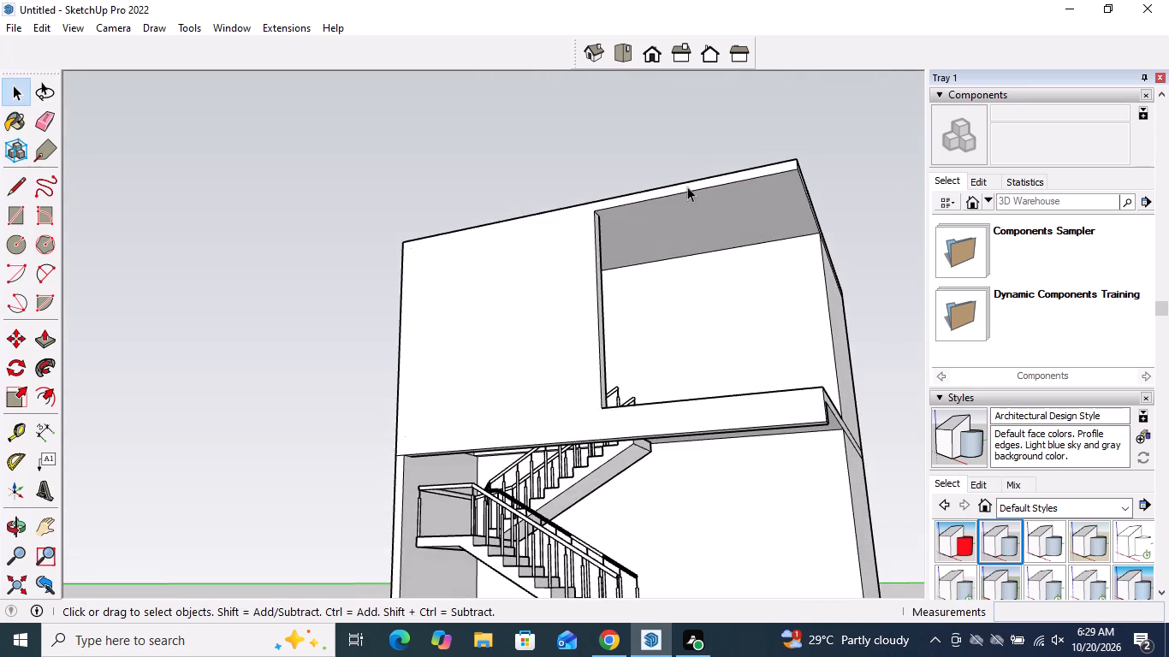
scroll(687, 186, up, 7)
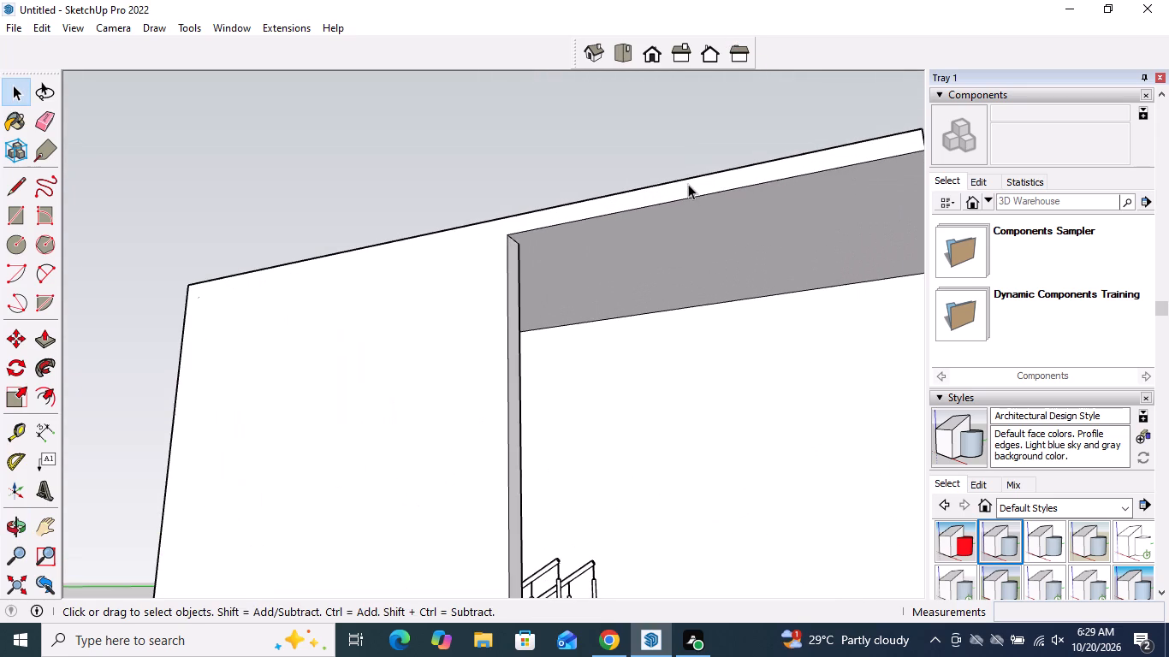
scroll(623, 243, down, 3)
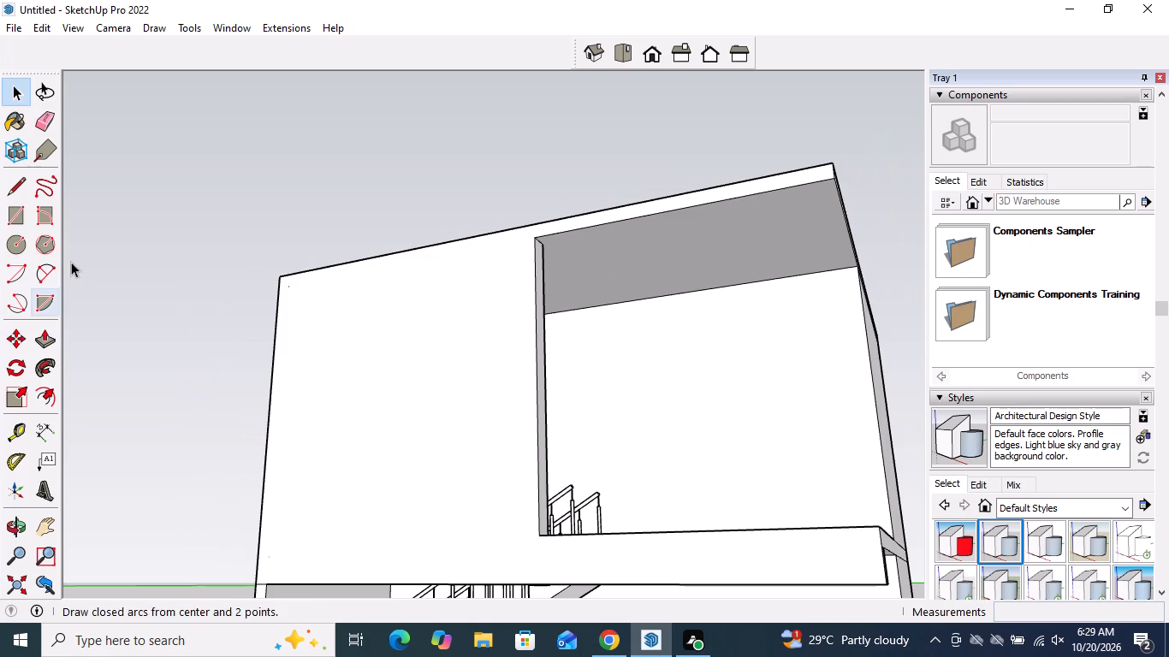
click(26, 191)
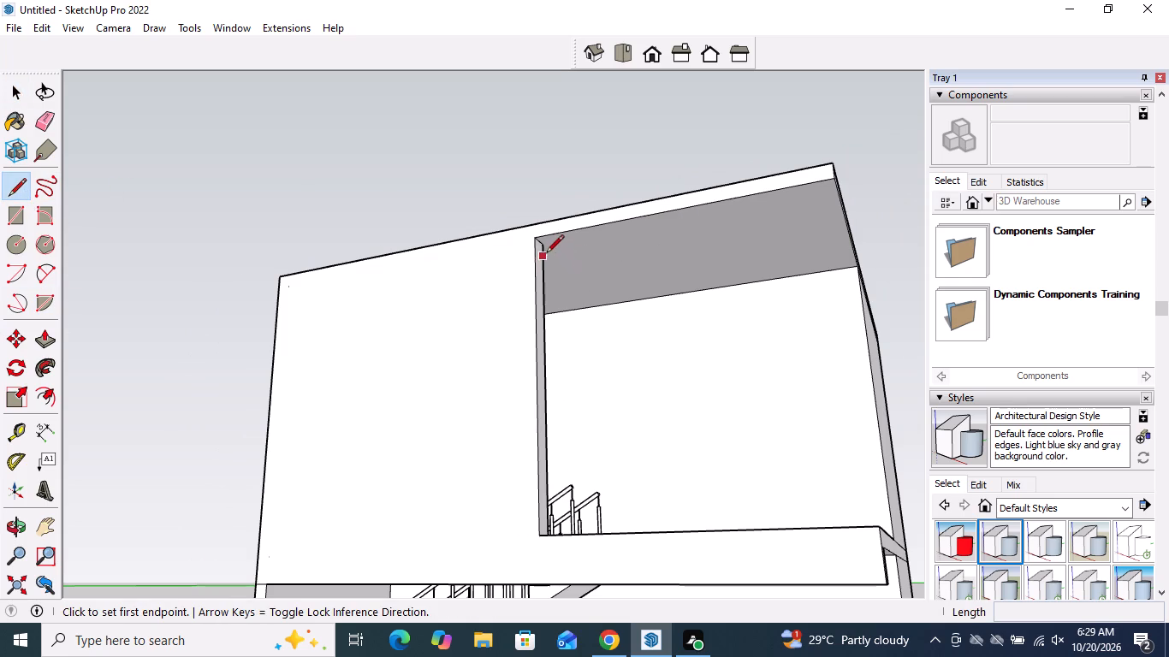
click(543, 246)
click(835, 194)
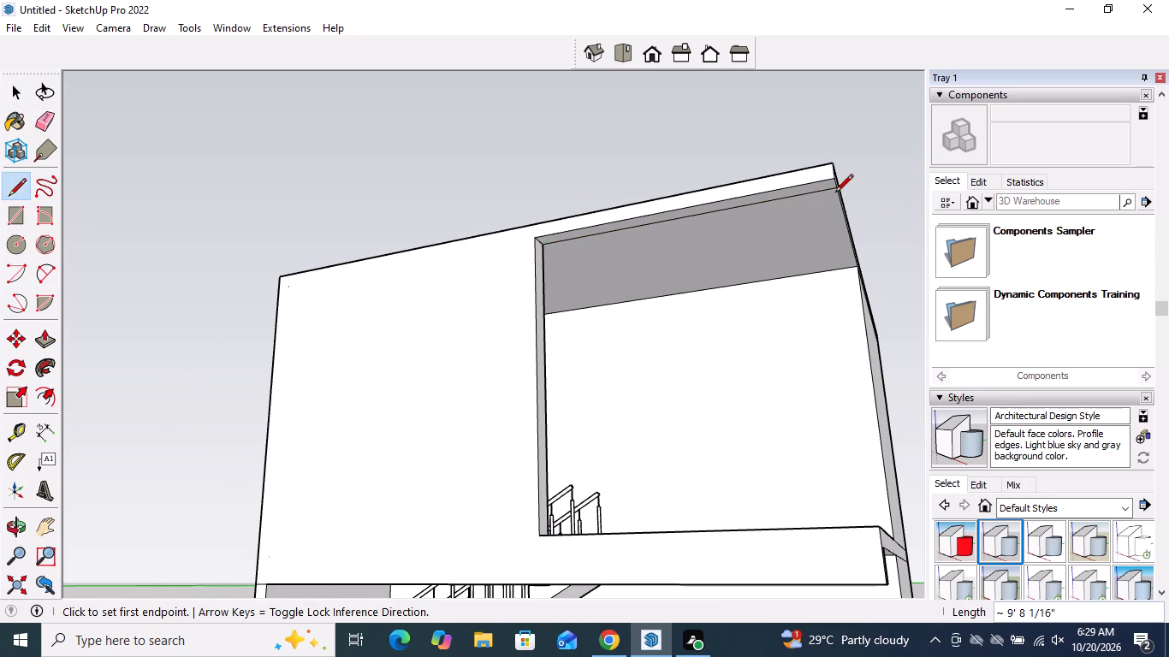
key(space)
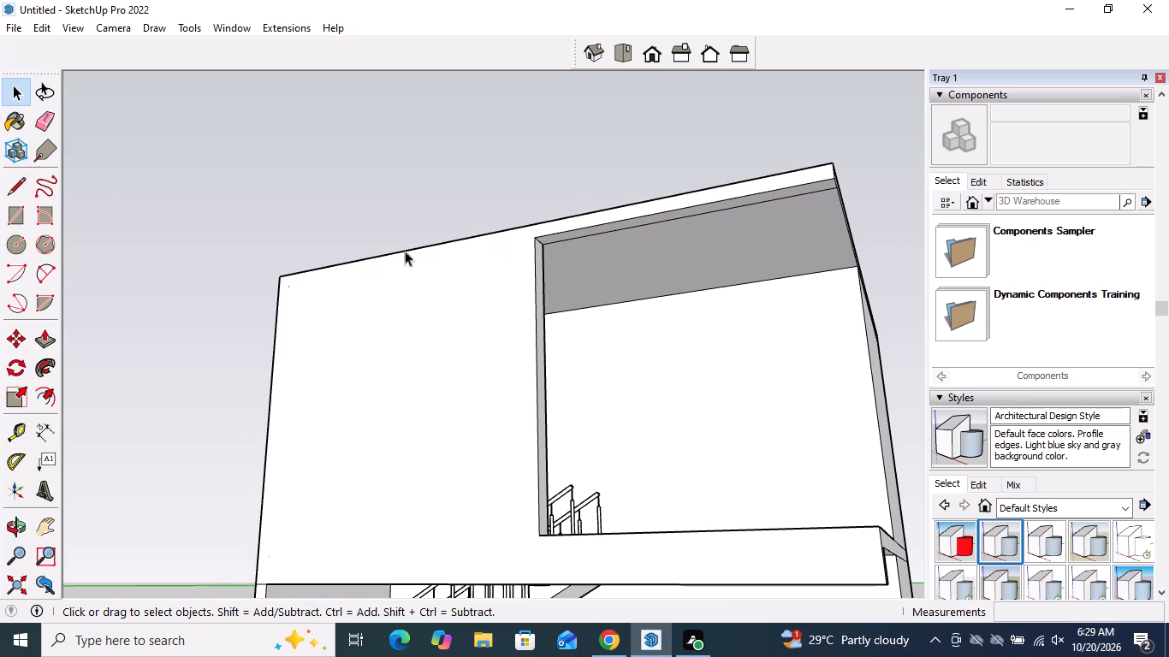
Push/Pull the narrow front strip of the roof slab's underside down about 1' 1" to form a beam.
click(53, 334)
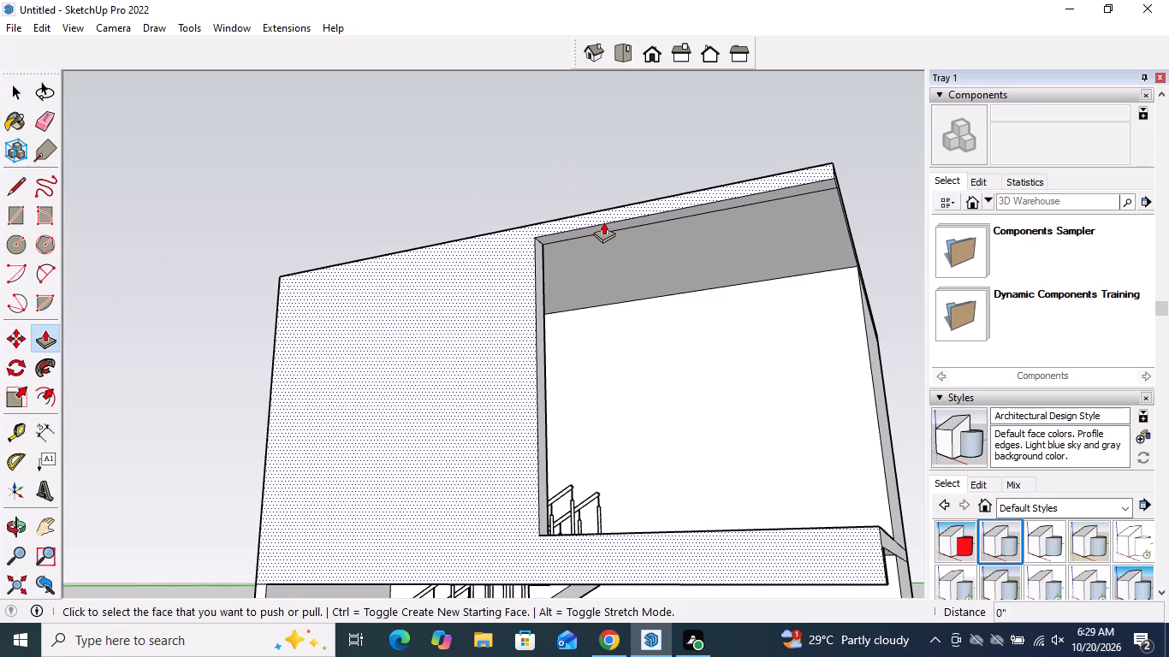
click(603, 225)
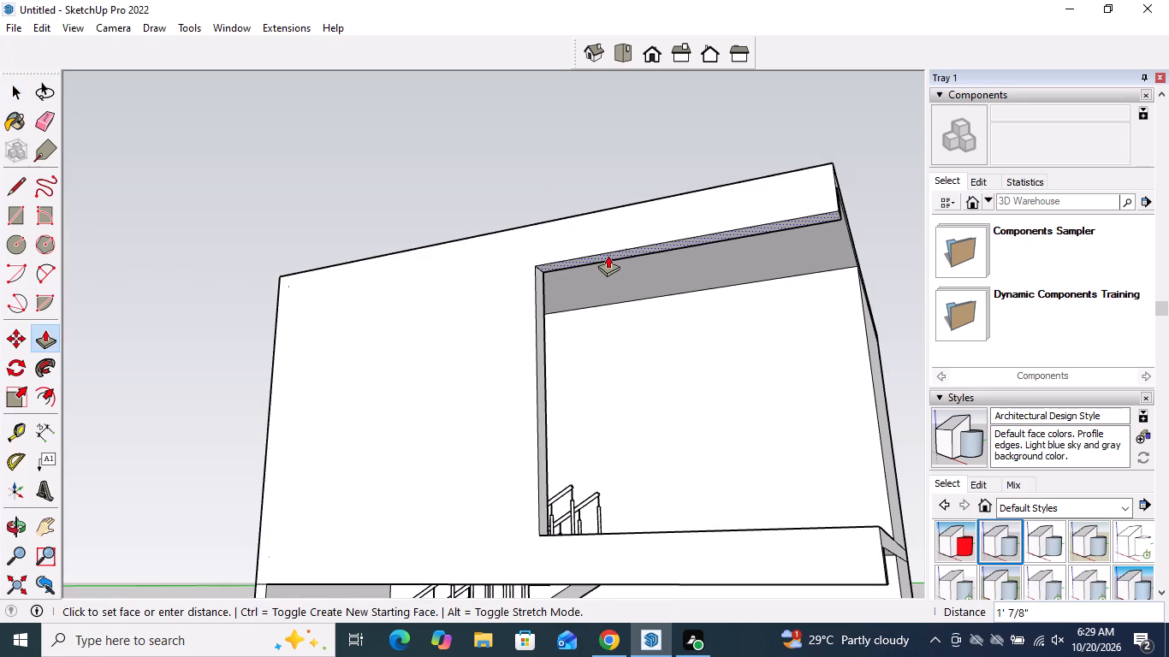
middle_drag(608, 255, 704, 369)
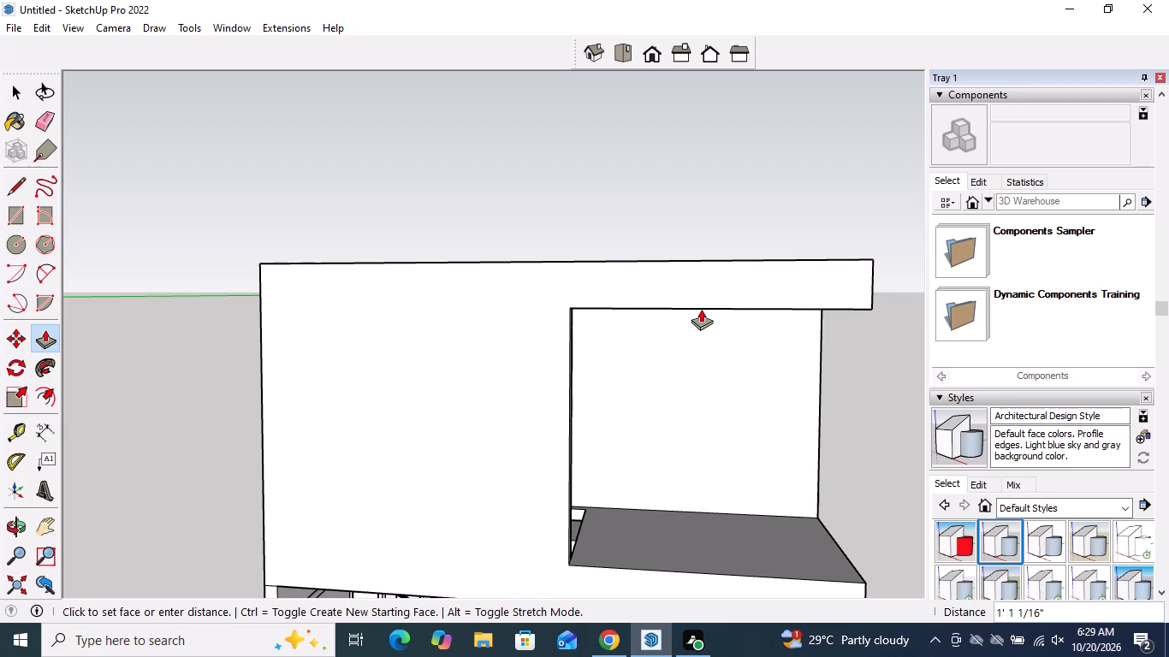
click(701, 308)
key(space)
Examine the new roof beam and the whole building from the stair side and the open end.
middle_drag(727, 409, 760, 361)
scroll(740, 411, down, 10)
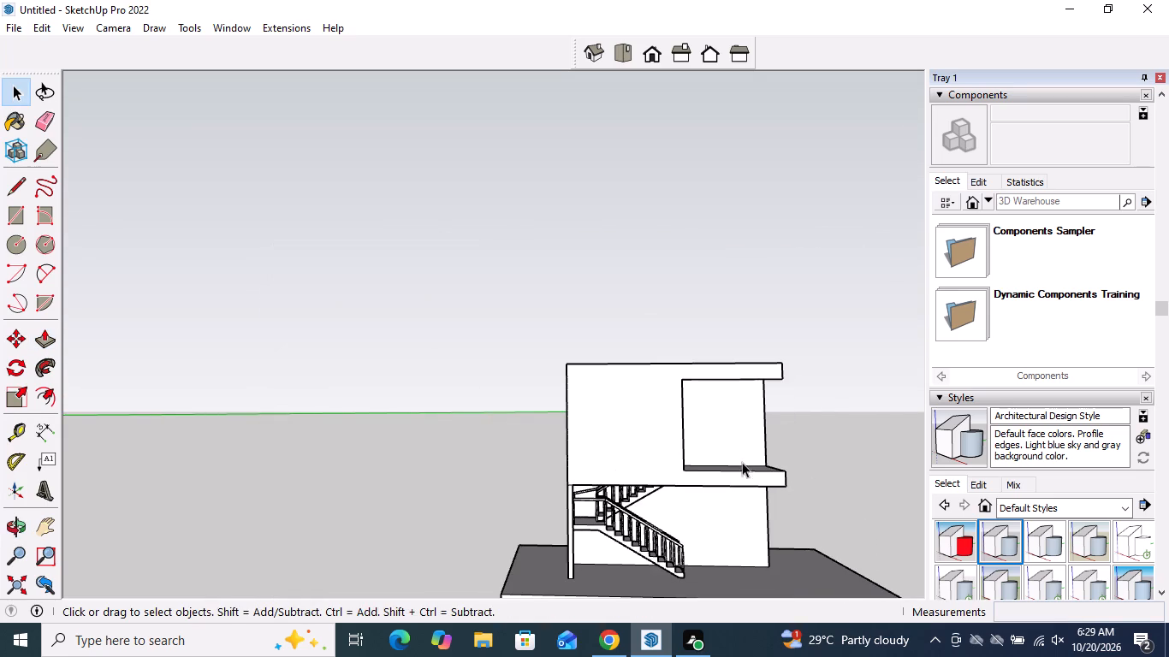
middle_click(742, 461)
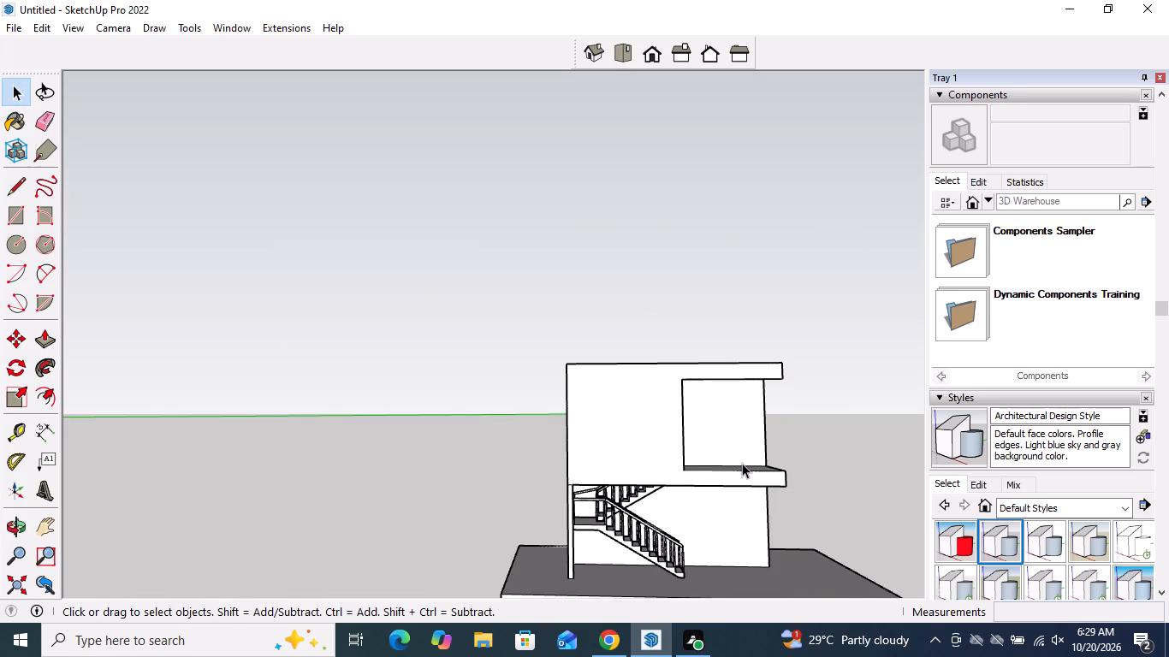
middle_drag(742, 462, 518, 504)
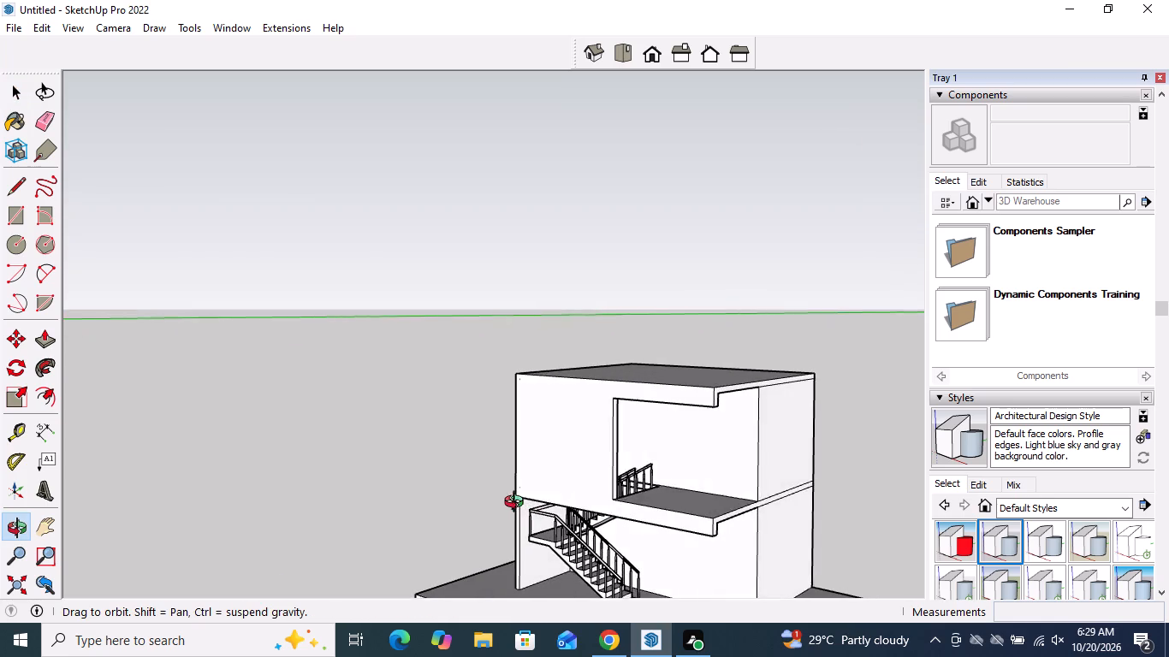
middle_drag(518, 504, 657, 520)
scroll(628, 459, up, 4)
middle_drag(666, 487, 505, 429)
scroll(666, 486, up, 1)
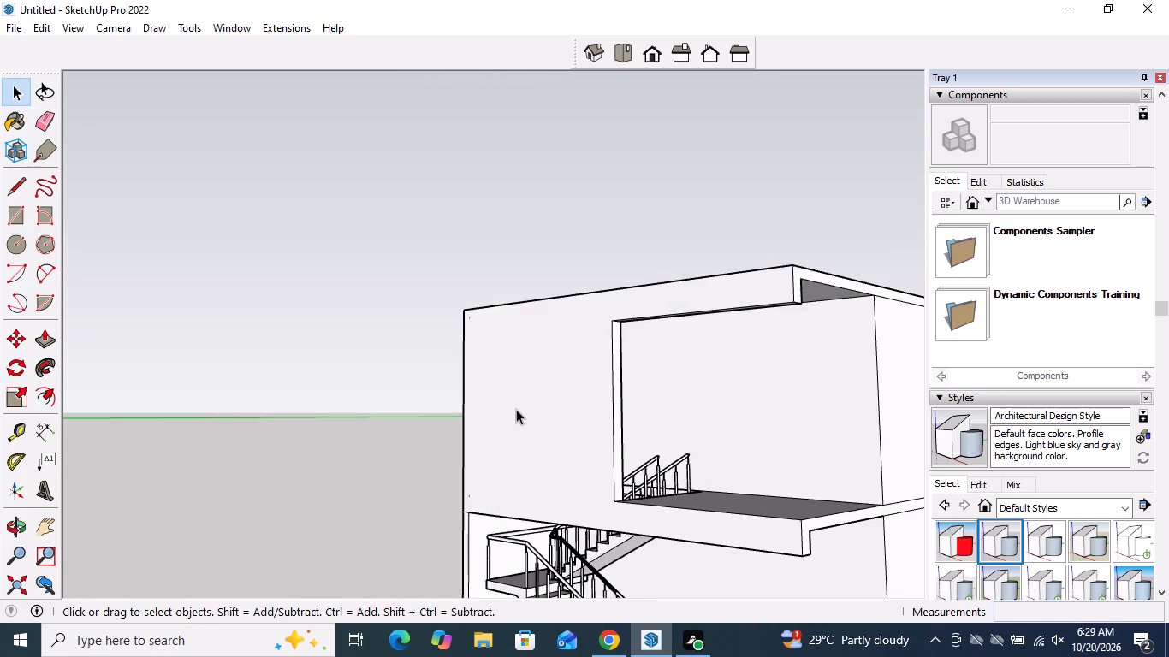
scroll(516, 409, down, 10)
middle_drag(662, 478, 676, 548)
scroll(665, 406, up, 3)
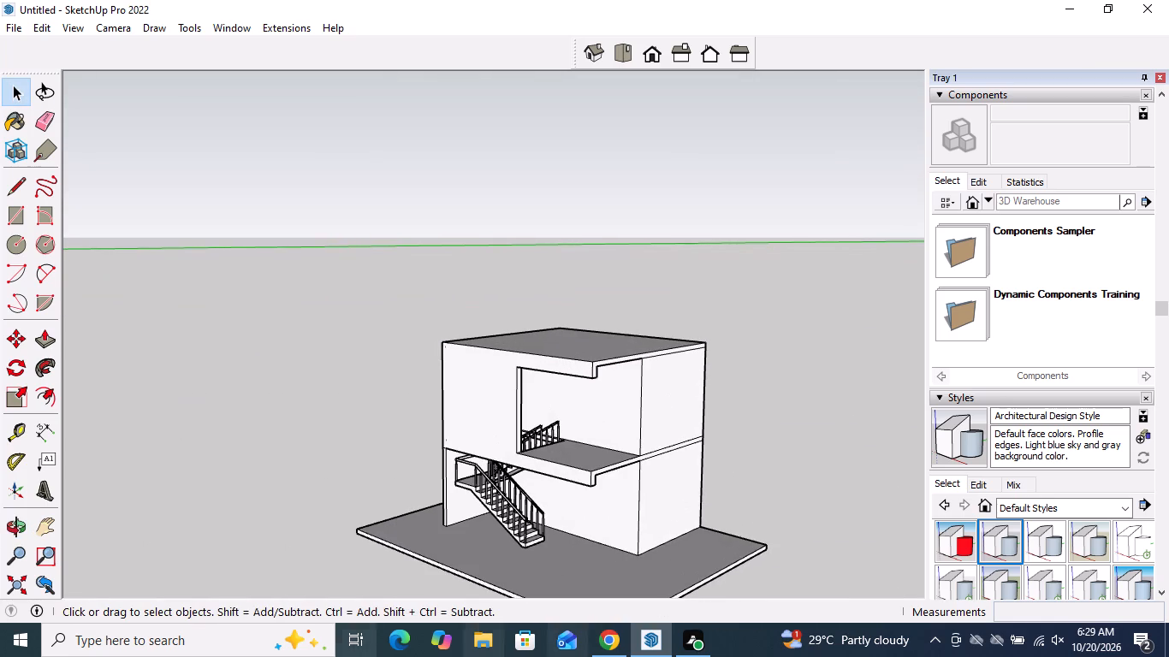
Push/Pull the lower block's end face, on the open side away from the stairwell, outward about 2' 2 9/16".
click(36, 339)
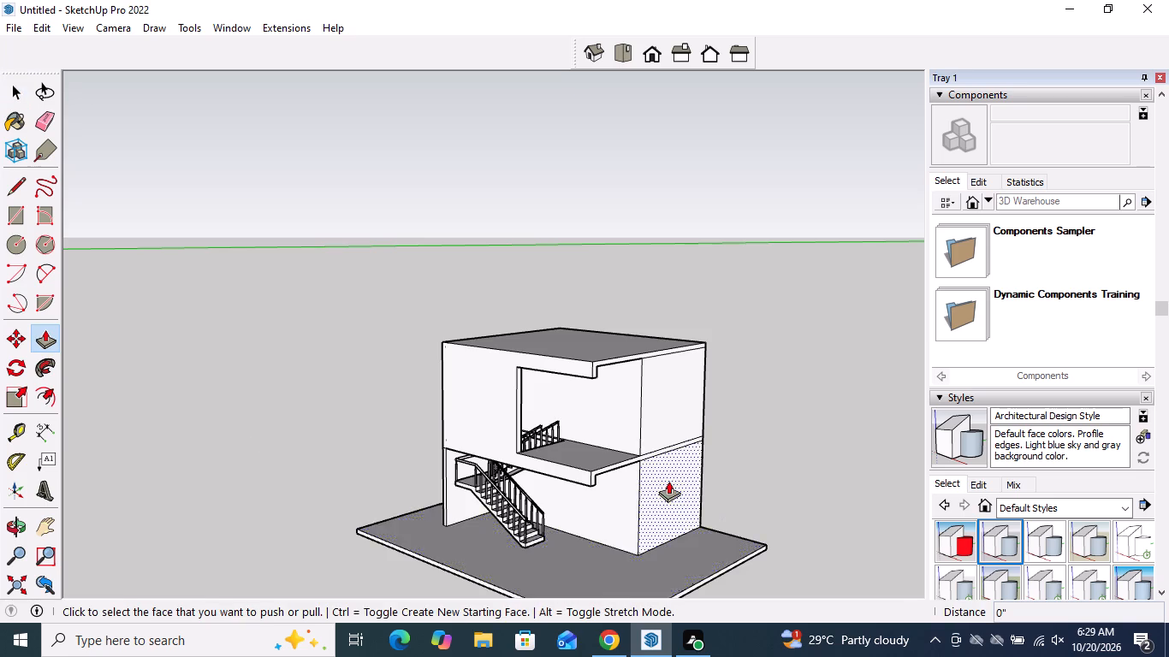
scroll(664, 476, up, 4)
click(664, 487)
click(690, 502)
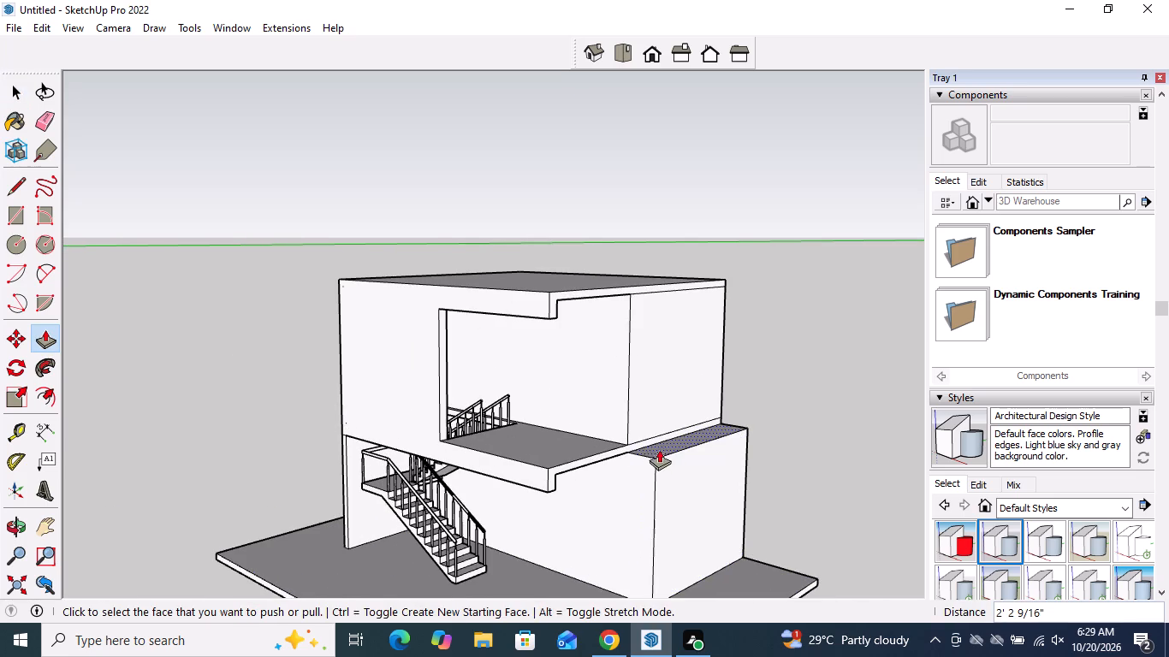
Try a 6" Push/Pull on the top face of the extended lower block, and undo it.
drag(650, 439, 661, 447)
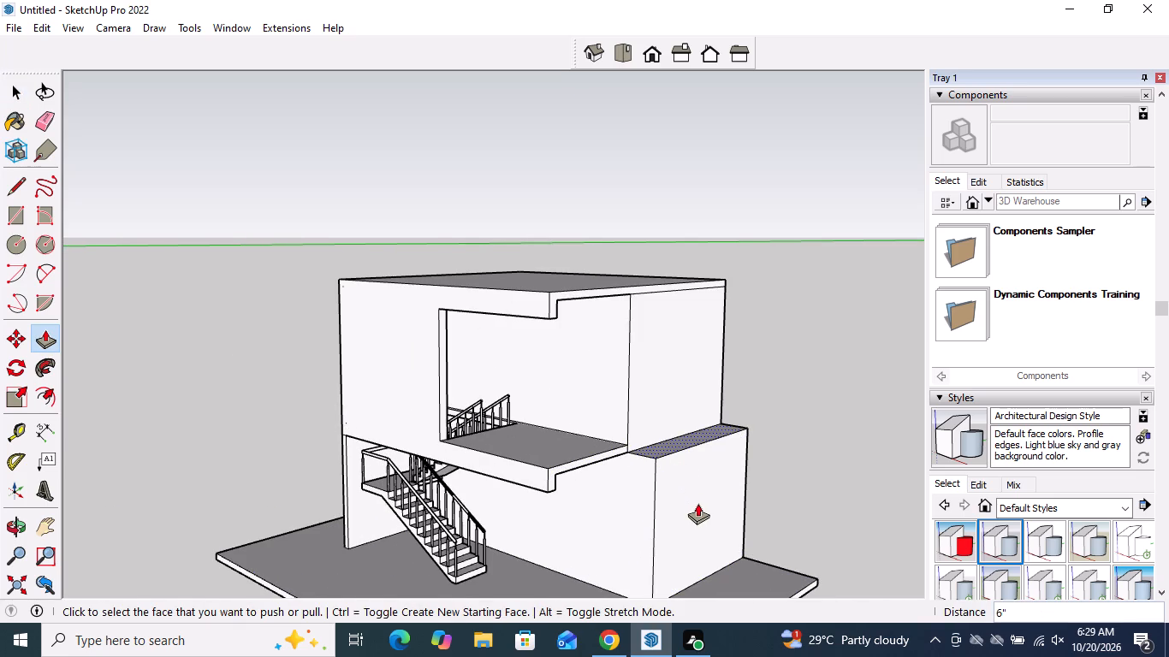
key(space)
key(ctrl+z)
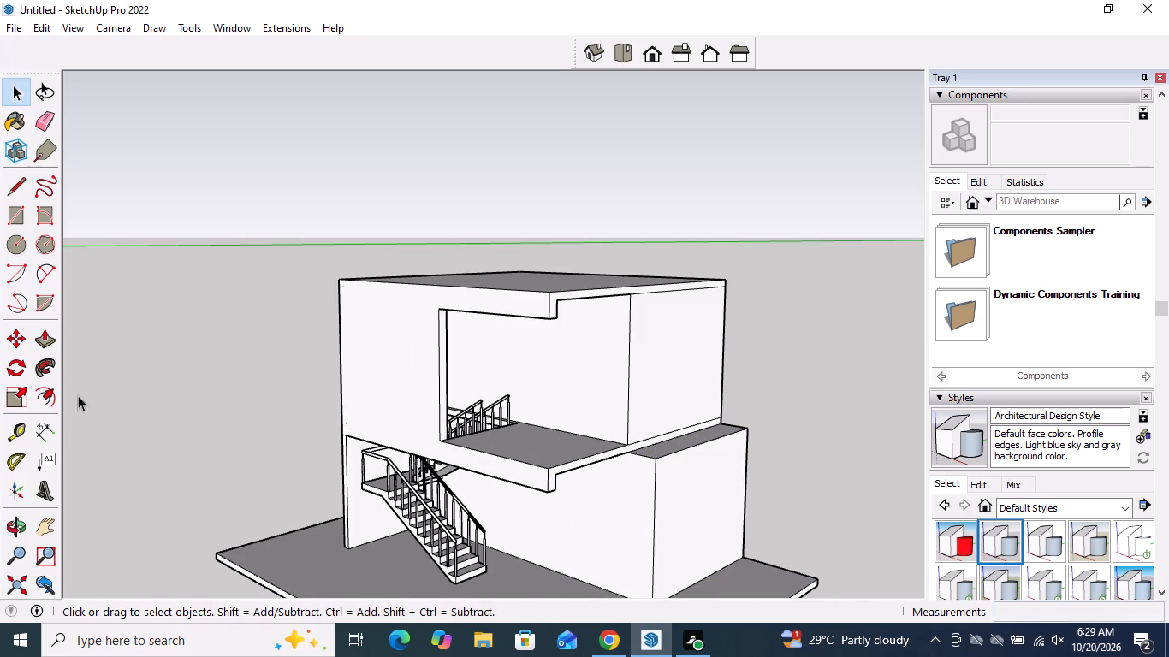
Push/Pull the middle floor slab's end face outward 2' 2 9/16", flush with the extended lower block.
click(42, 334)
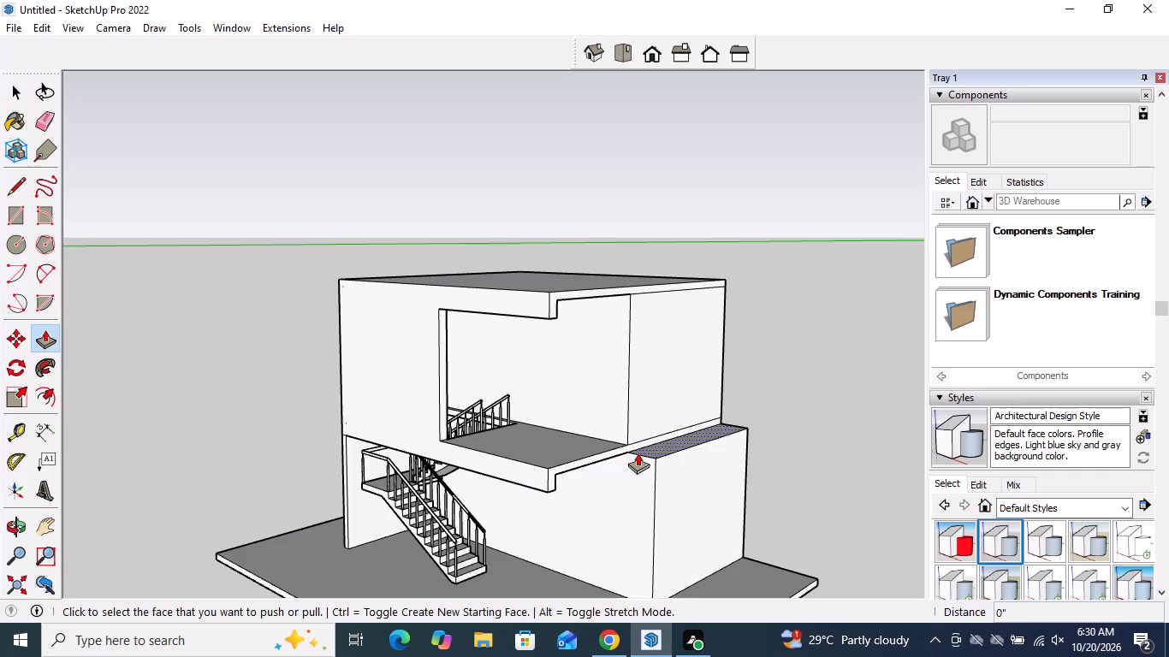
click(638, 447)
click(683, 503)
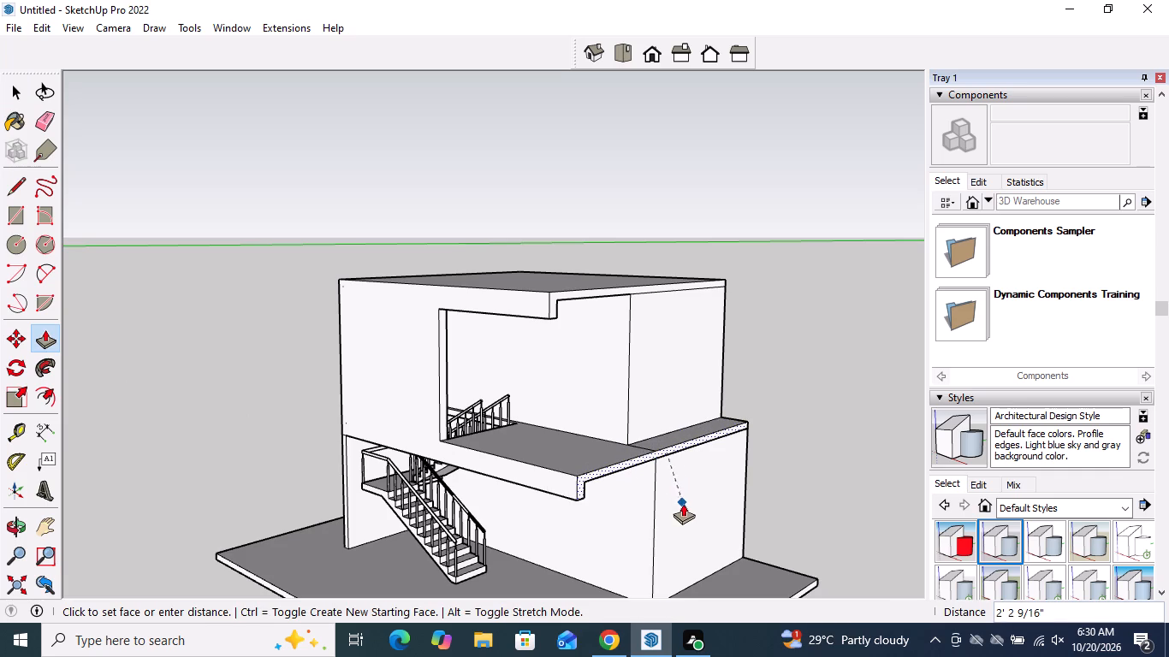
Push/Pull the upper block's end face outward 2' 2 9/16", flush with the extended floor slab.
click(667, 395)
click(707, 479)
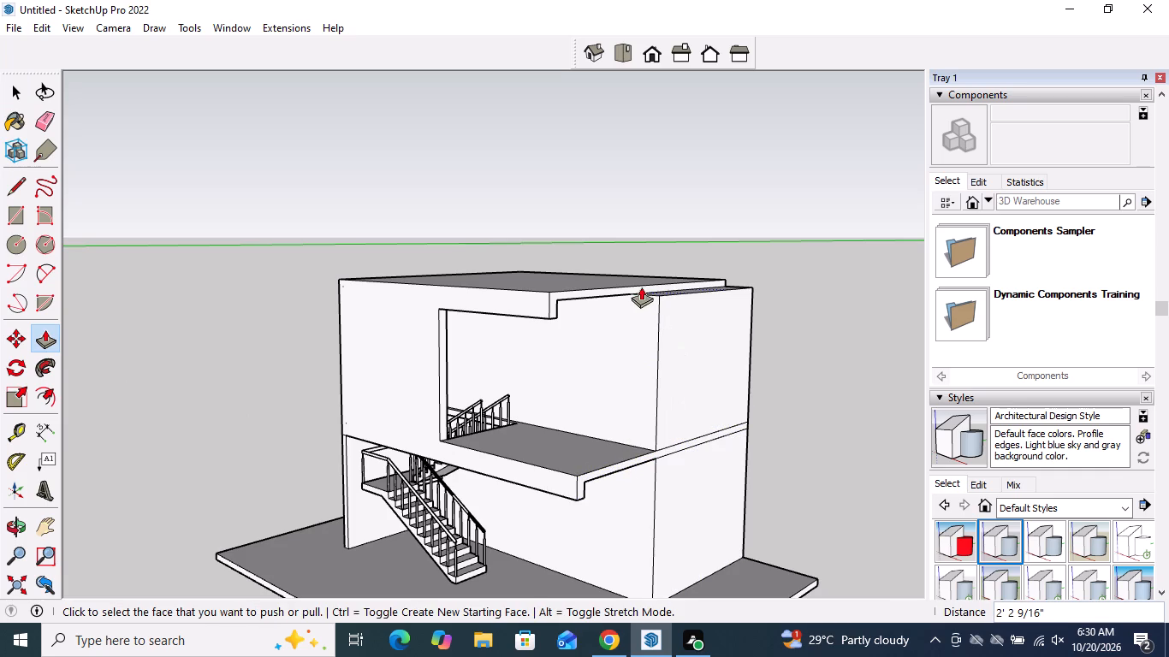
Push/Pull the roof slab's end face outward on the open side, flush with the extended upper block.
click(641, 287)
drag(679, 348, 681, 358)
key(space)
Examine the extended two-storey block from the staircase front and from its open end.
scroll(706, 408, down, 5)
middle_drag(689, 431, 809, 423)
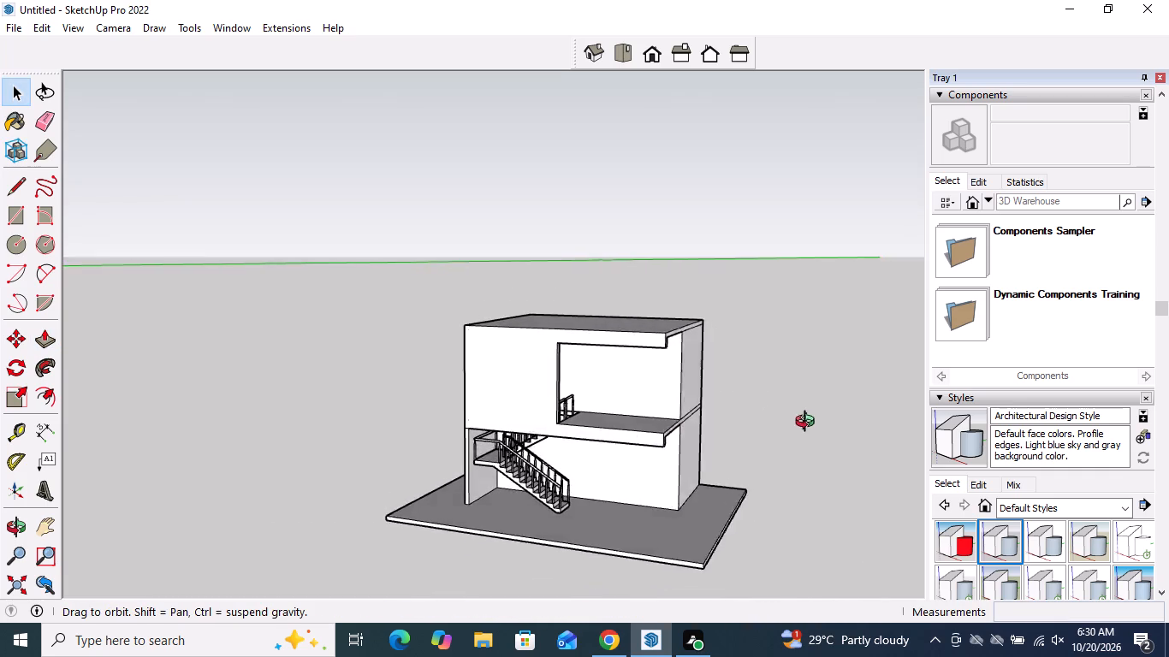
middle_drag(809, 423, 944, 400)
scroll(734, 410, up, 4)
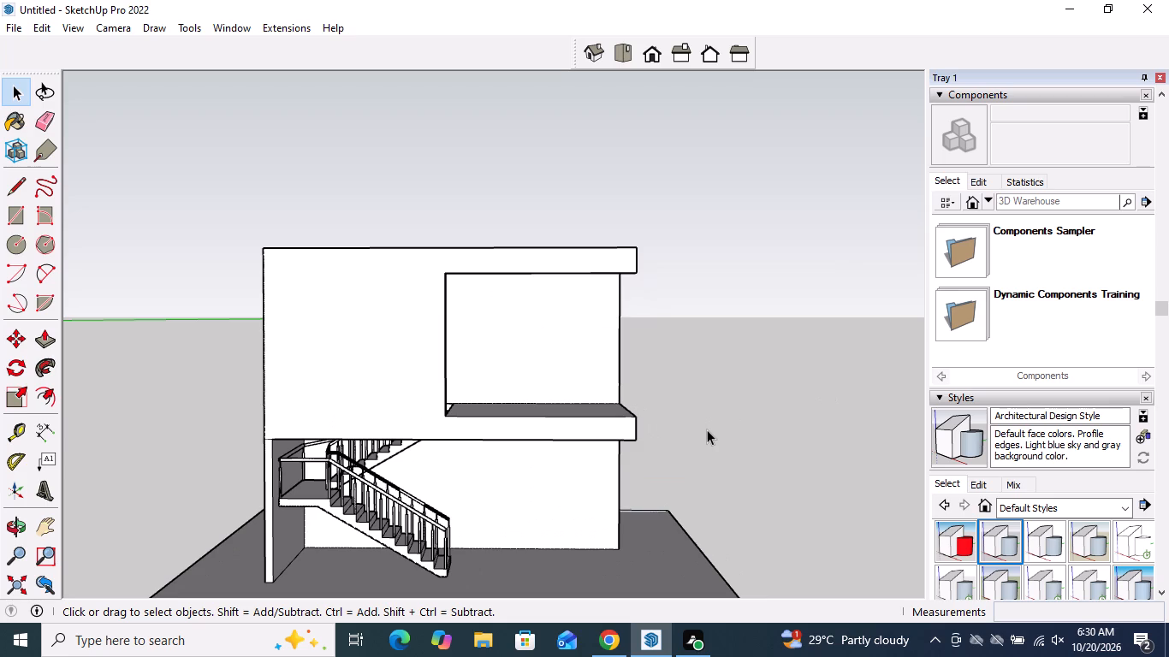
scroll(565, 388, down, 3)
middle_drag(648, 390, 391, 405)
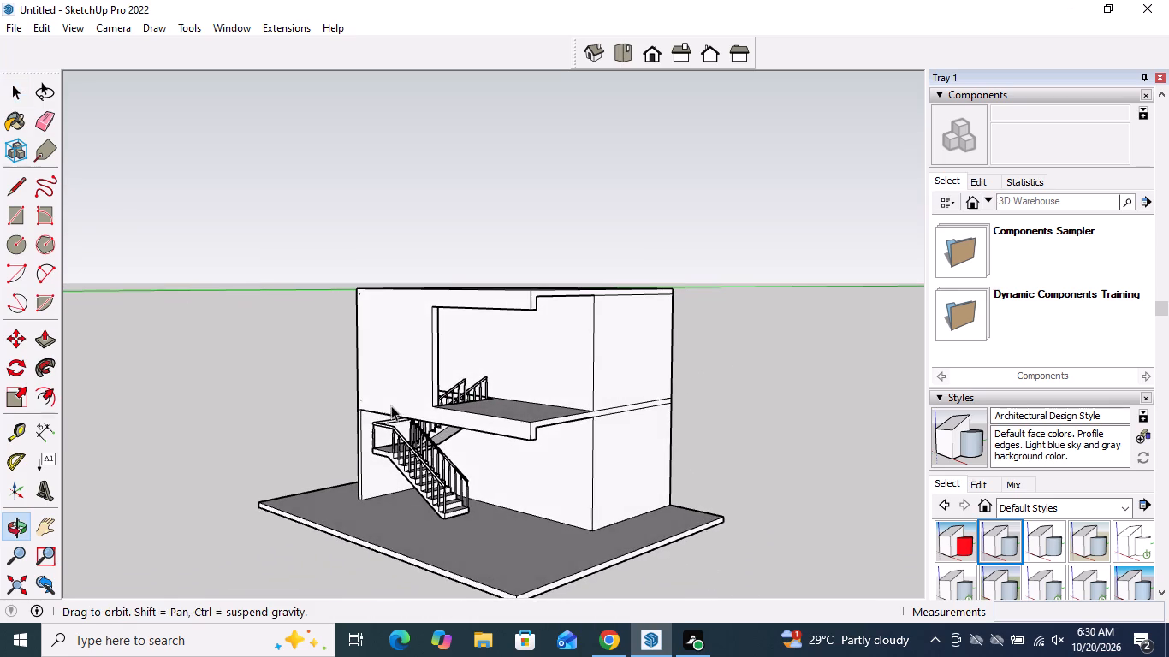
middle_drag(391, 405, 391, 404)
scroll(564, 515, down, 3)
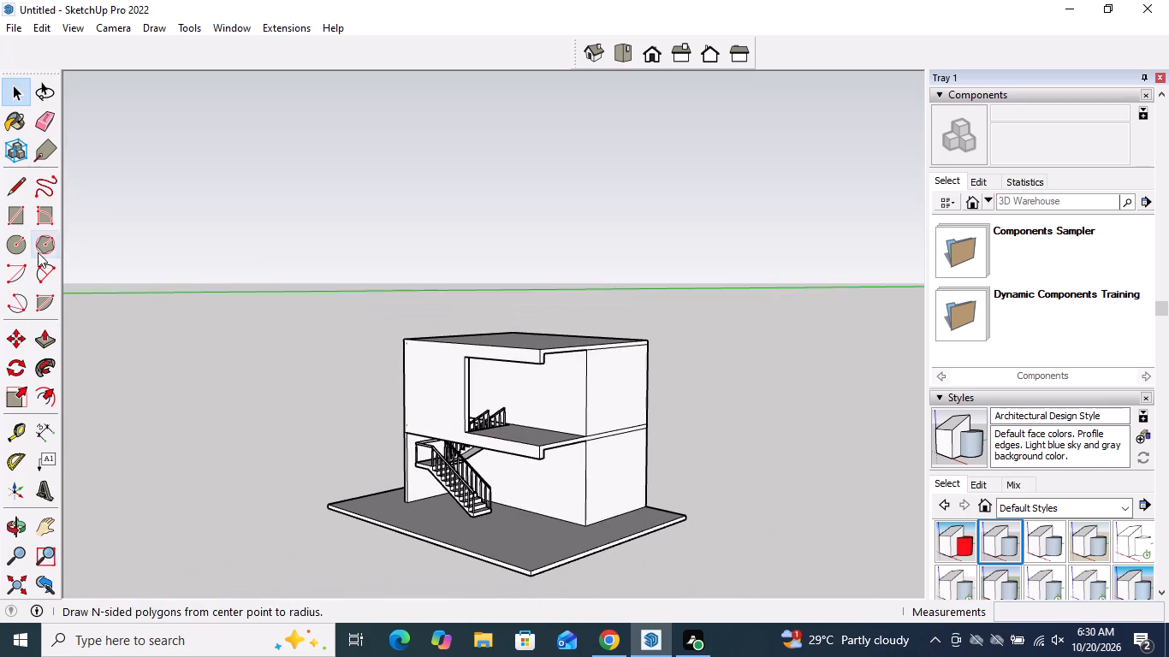
Push/Pull the ground slab's end face, on the open side away from the staircase, outward about 6' 2 3/4".
click(47, 334)
scroll(685, 541, up, 3)
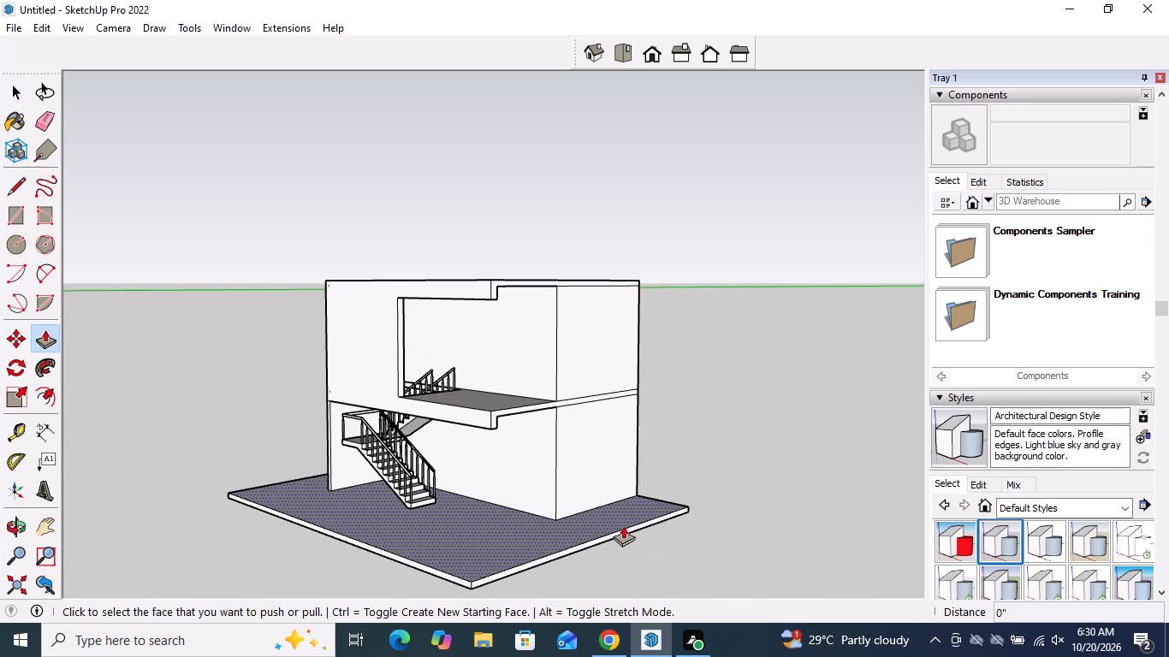
click(626, 529)
click(689, 549)
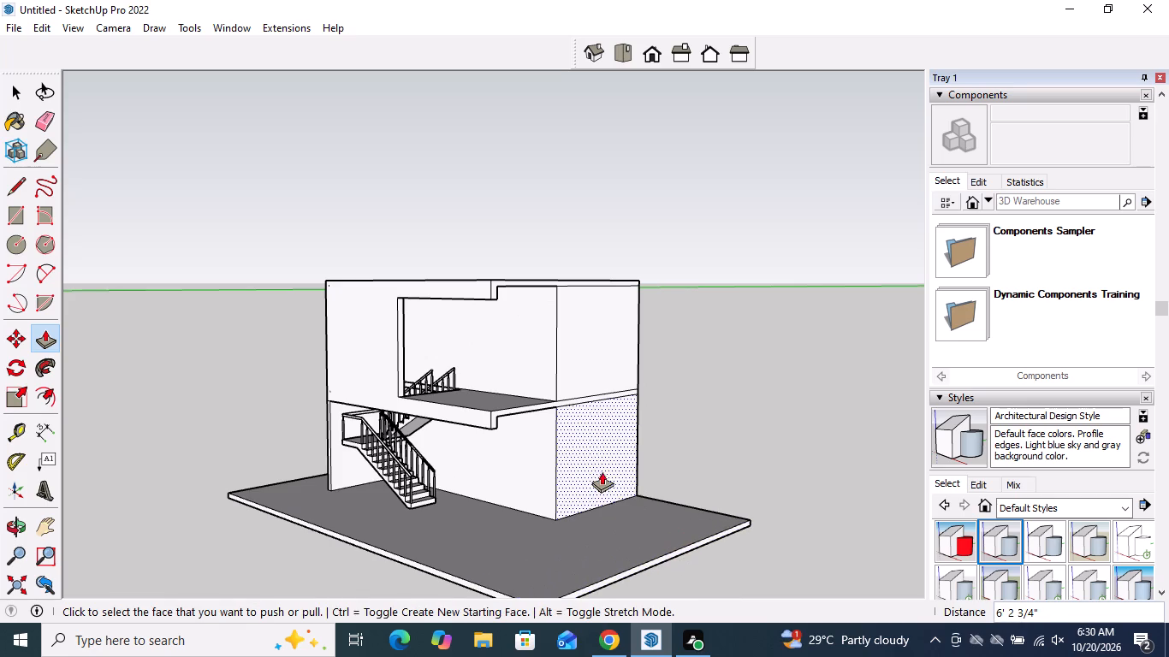
Push/Pull the lower block's end face outward past the upper block and adjust it back to an extension of about 5' 10 11/16".
click(600, 467)
click(705, 559)
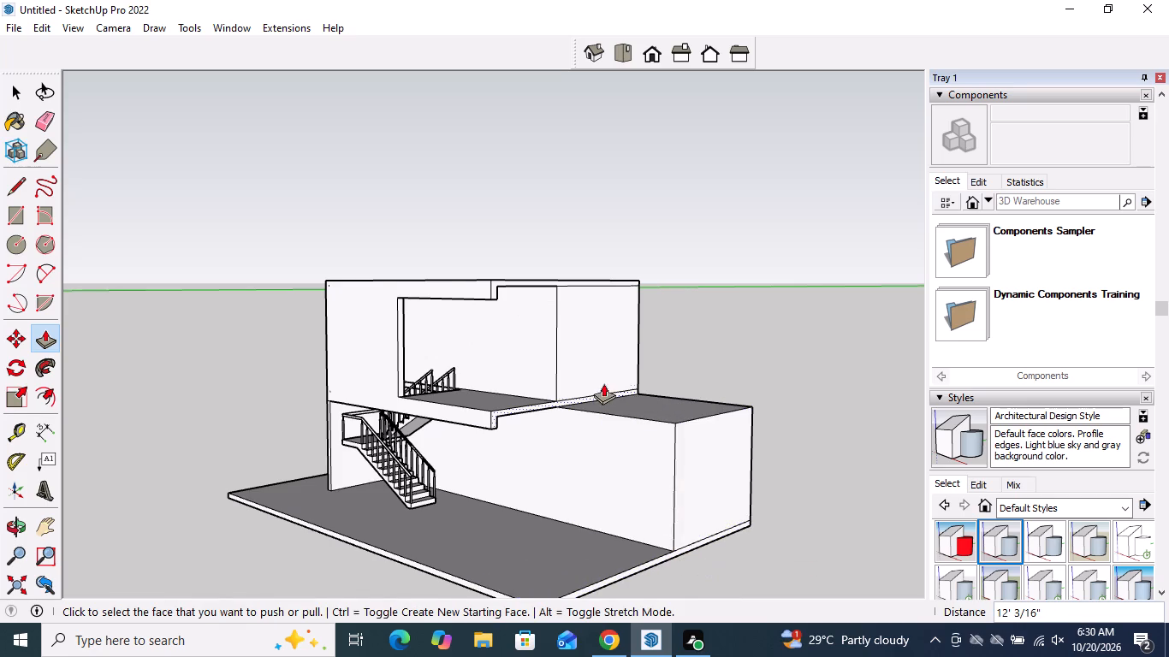
scroll(603, 383, up, 2)
scroll(608, 398, down, 3)
click(682, 487)
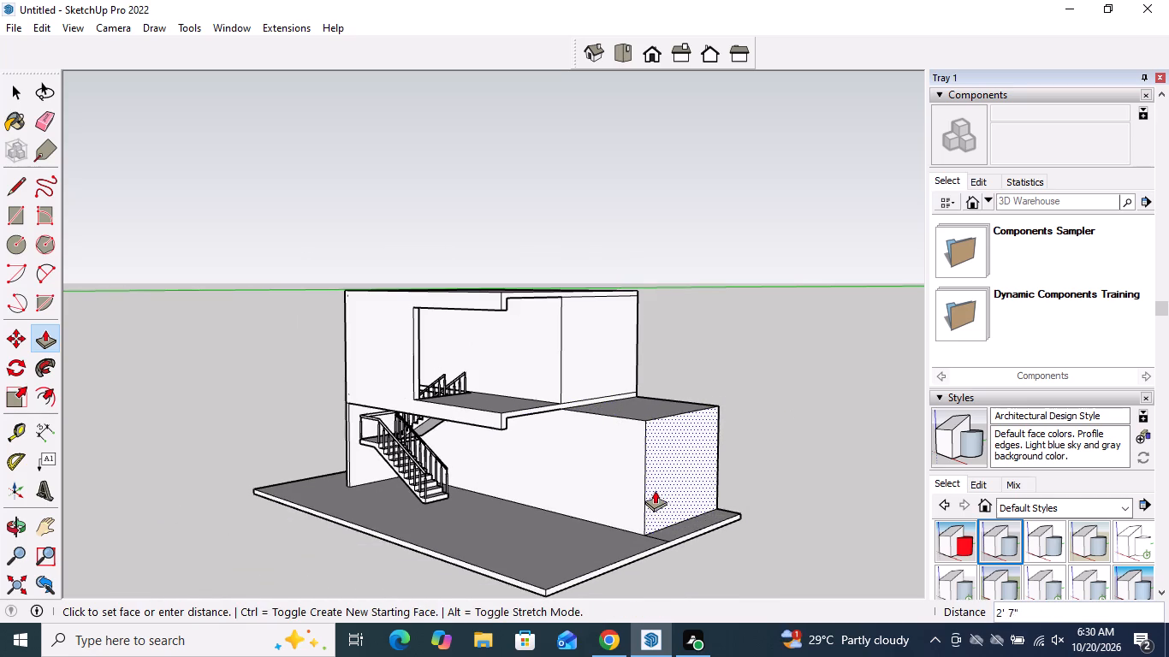
click(655, 490)
middle_drag(671, 499, 691, 585)
scroll(665, 520, up, 2)
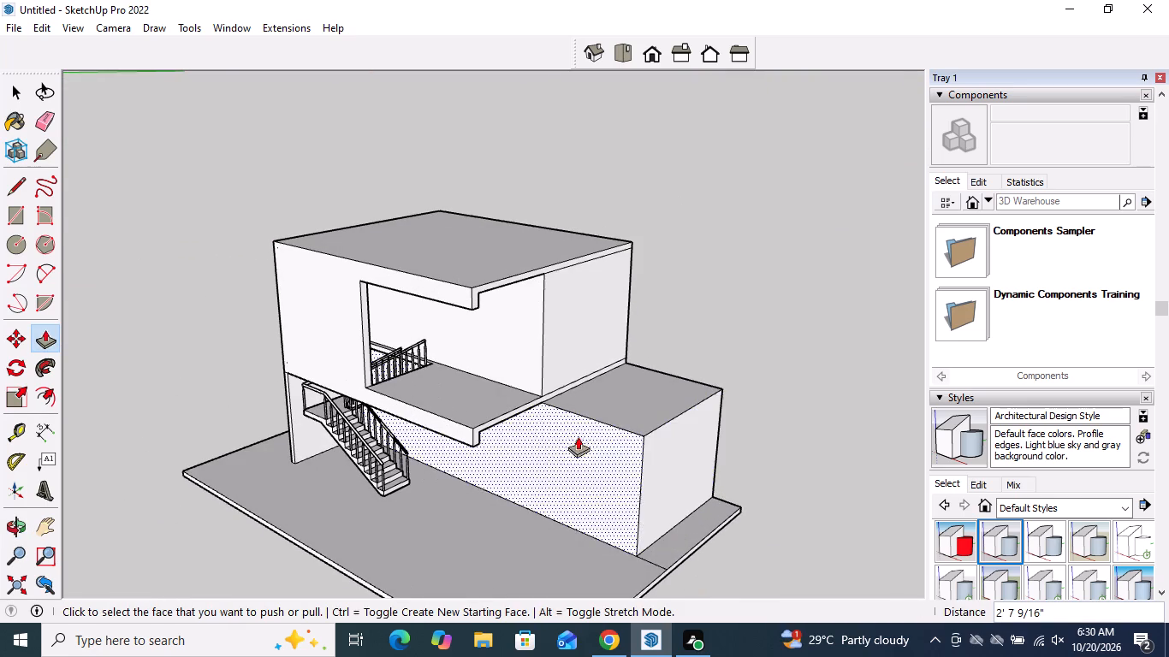
click(690, 475)
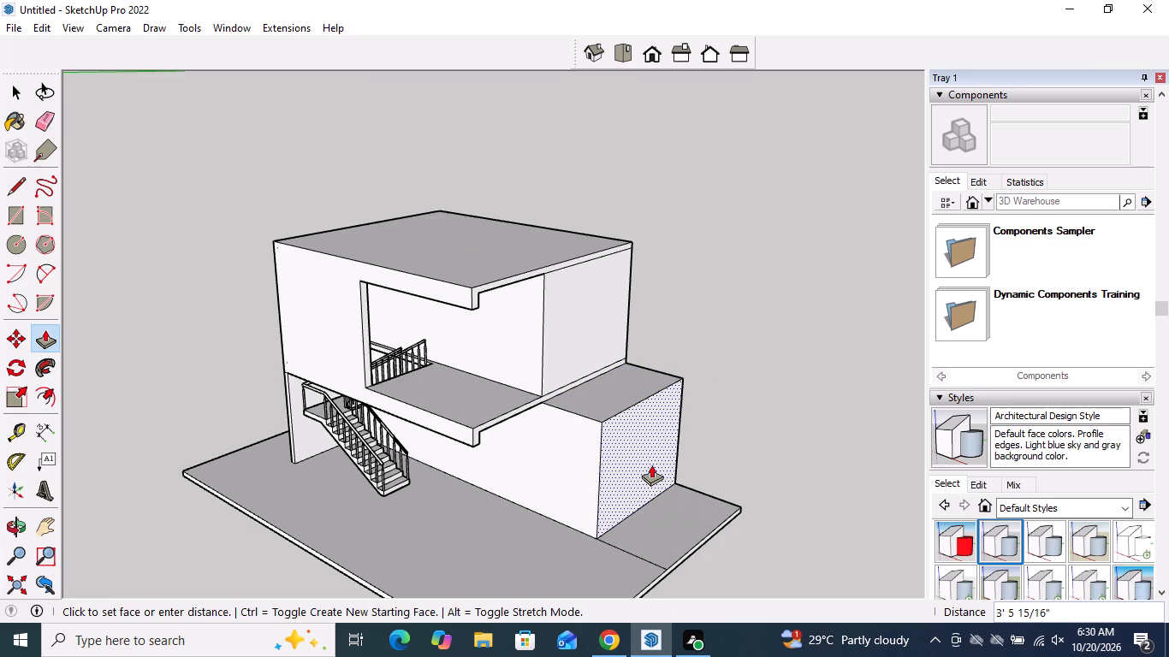
click(651, 465)
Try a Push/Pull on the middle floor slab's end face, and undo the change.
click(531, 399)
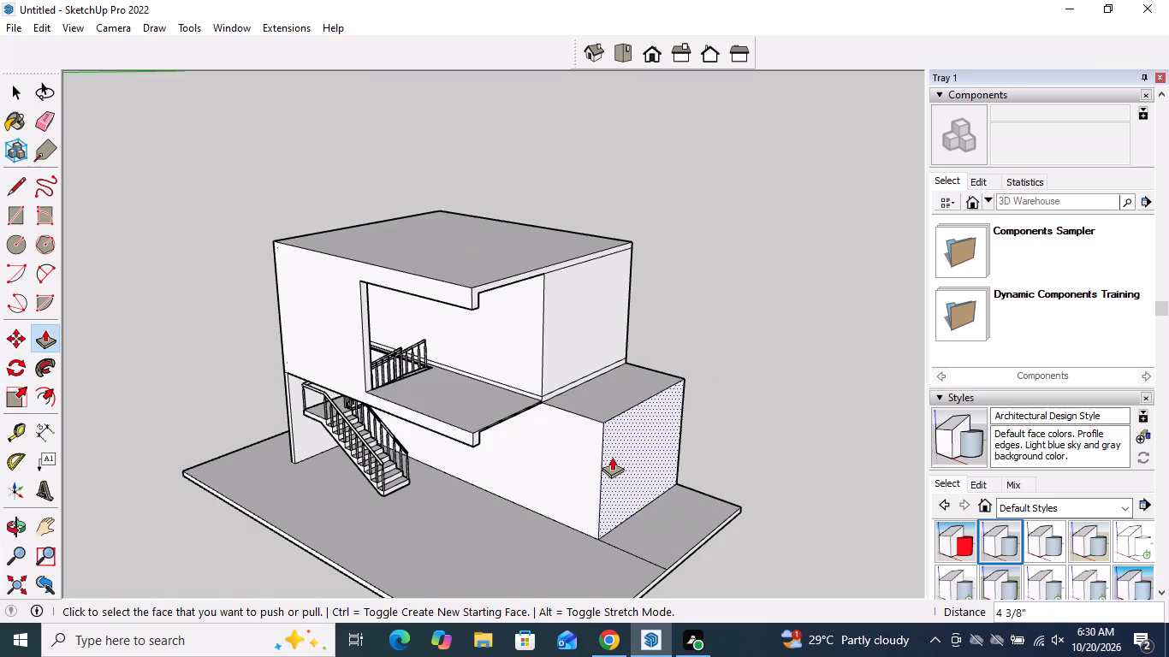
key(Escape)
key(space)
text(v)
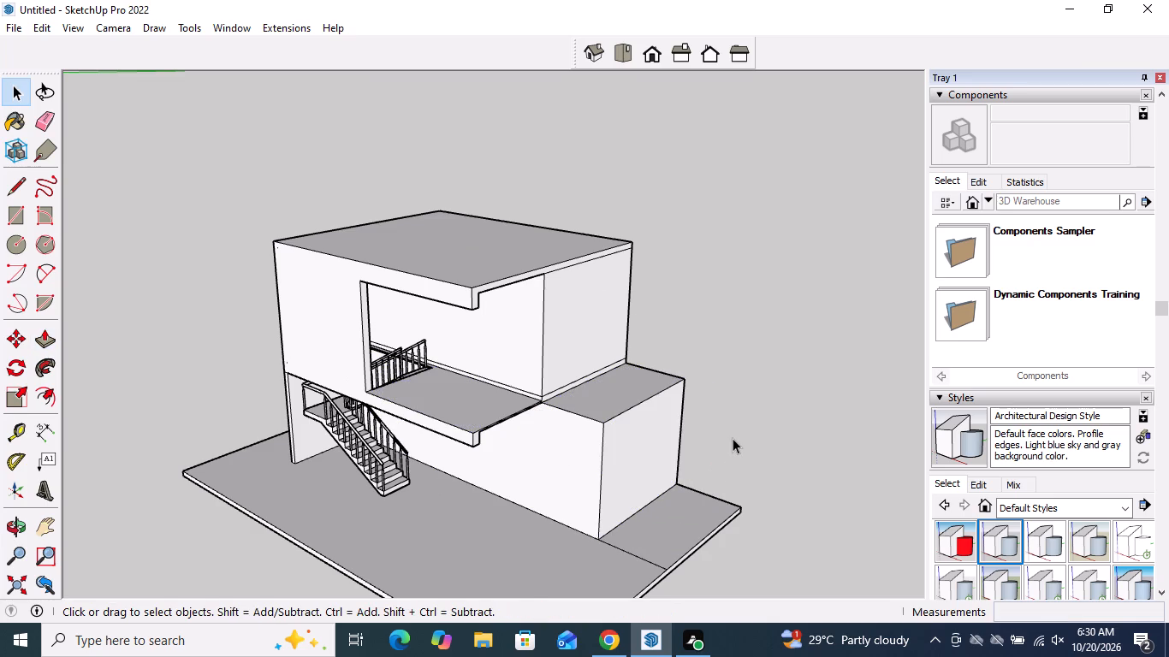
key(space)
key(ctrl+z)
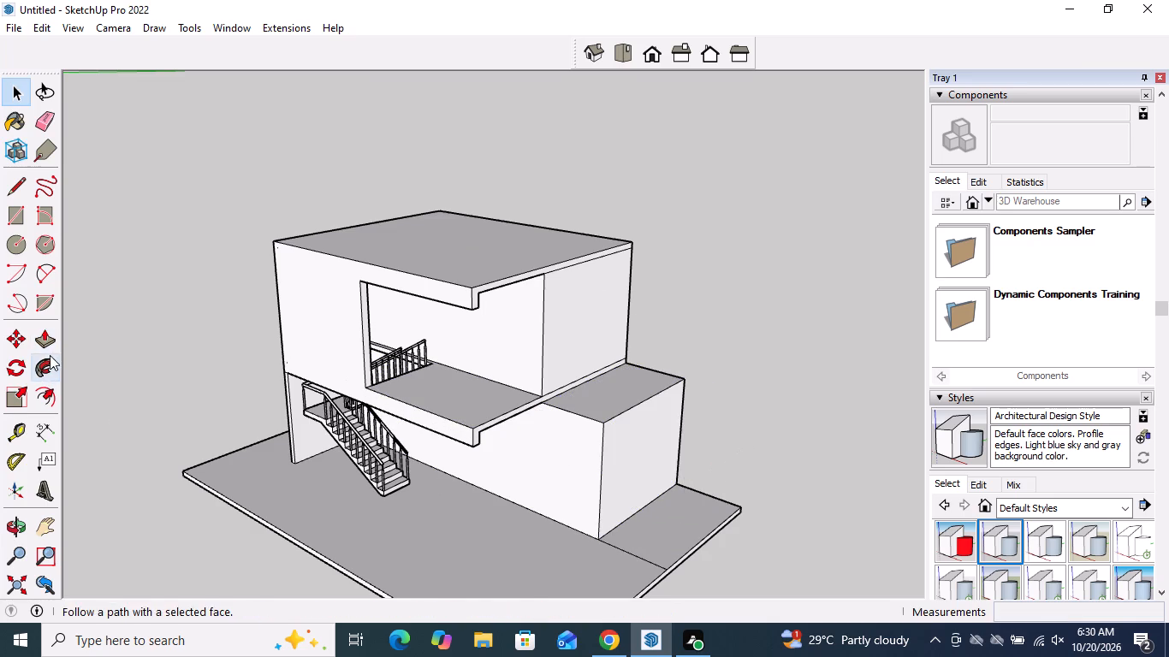
Push/Pull the middle floor slab's end face outward, flush with the extended lower block.
click(52, 348)
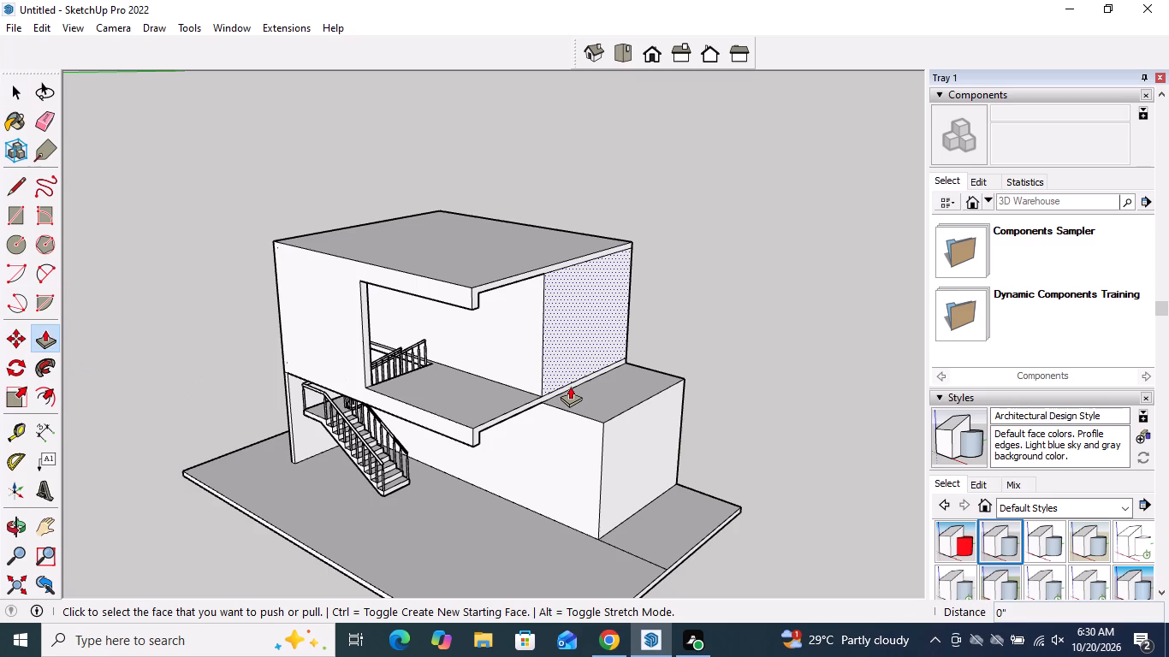
click(570, 386)
click(633, 447)
Push/Pull the upper block's end face outward 5' 10 11/16", flush with the extended lower block.
click(583, 323)
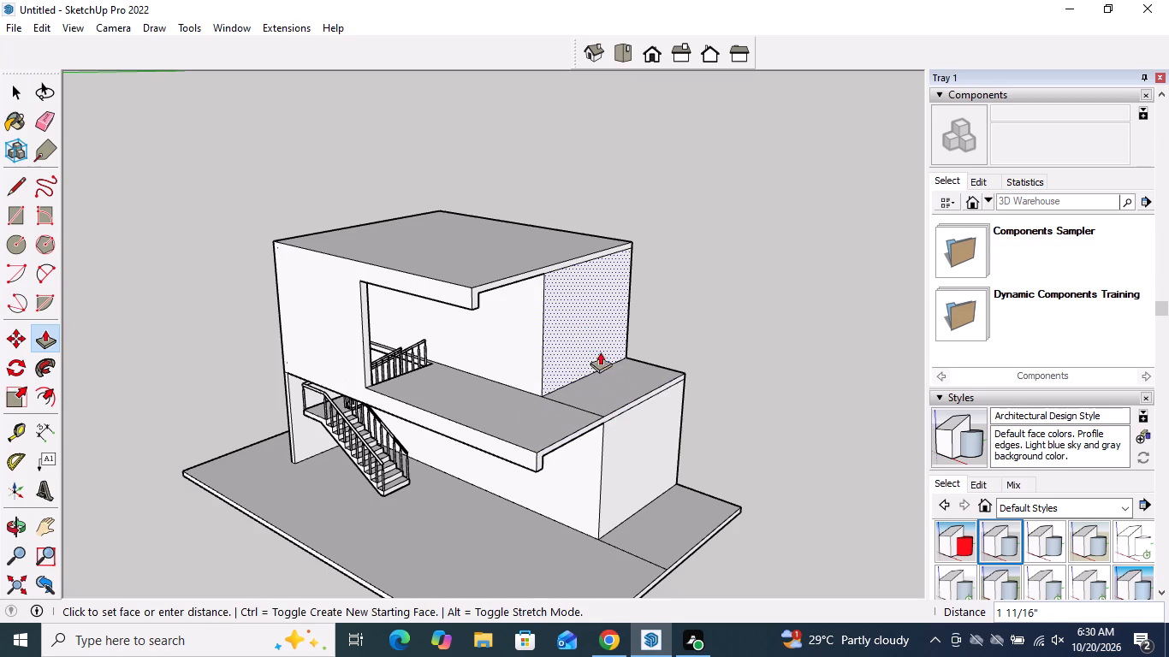
click(653, 462)
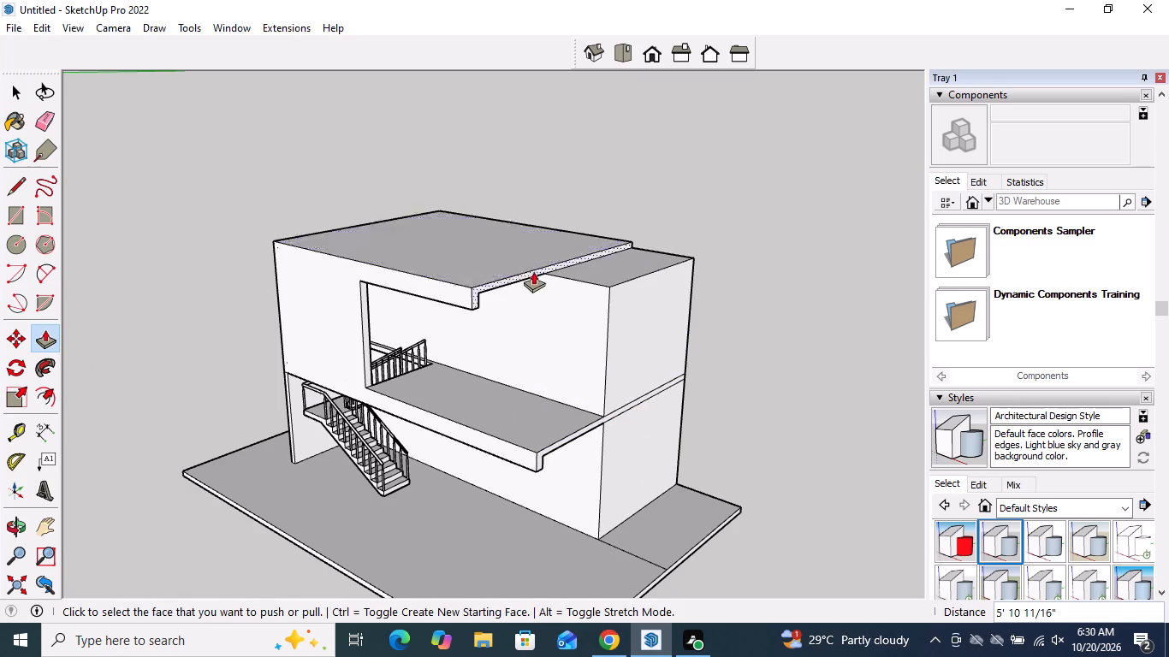
Push/Pull the roof slab's end face outward, flush with the extended upper block.
click(534, 270)
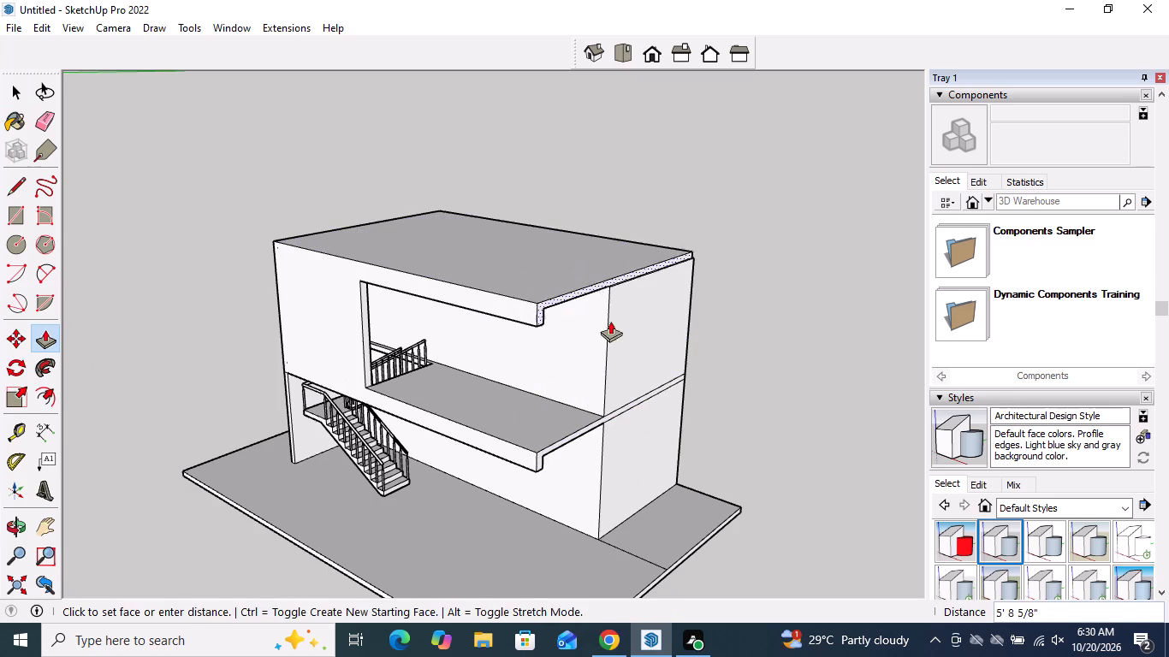
click(627, 338)
key(space)
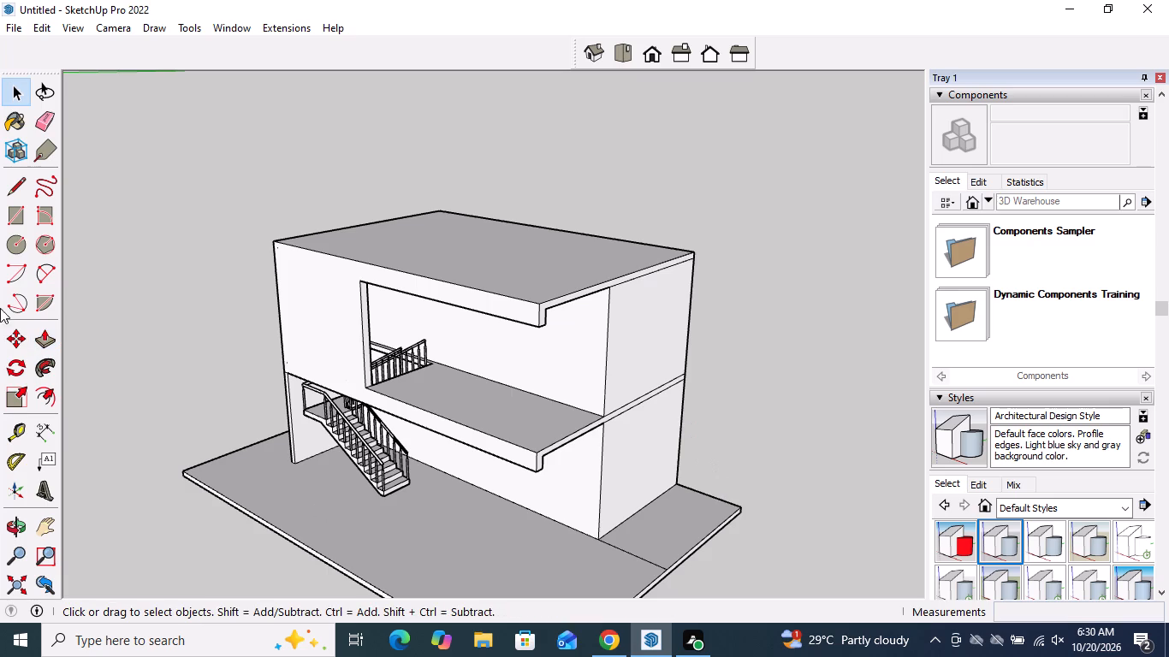
Erase the leftover edge on the ground slab's top between the lower block's front corner and the slab's end.
click(53, 132)
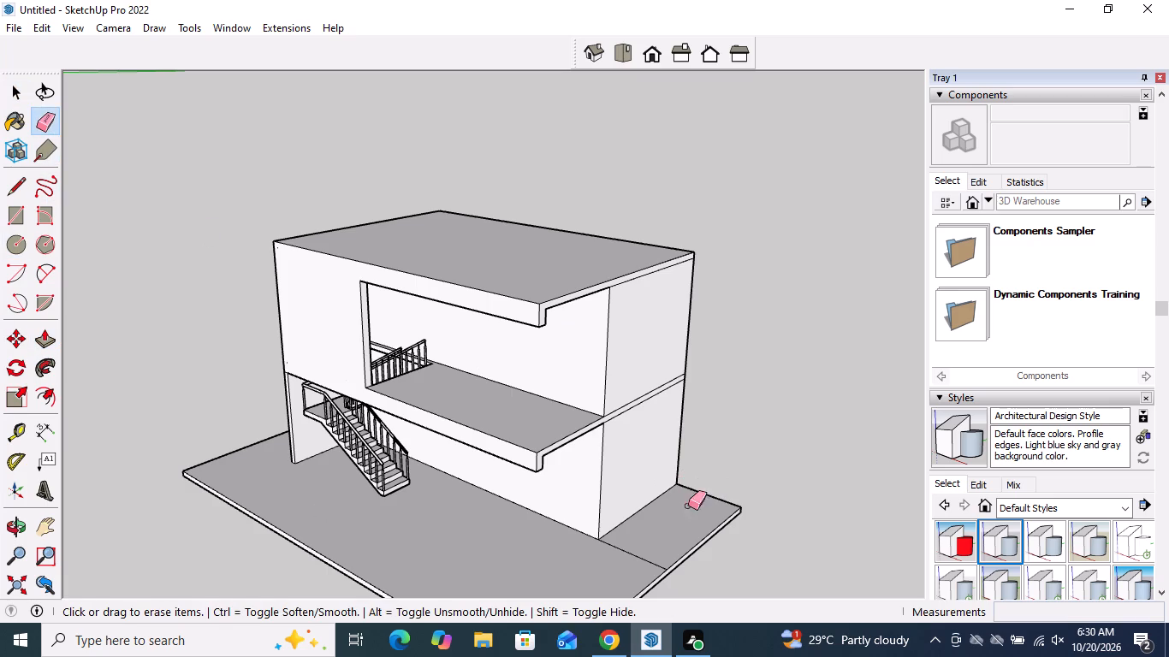
click(646, 559)
key(space)
Examine the lengthened building from the staircase front and at an angle, checking its overall proportions.
scroll(636, 477, down, 4)
middle_drag(660, 481, 893, 403)
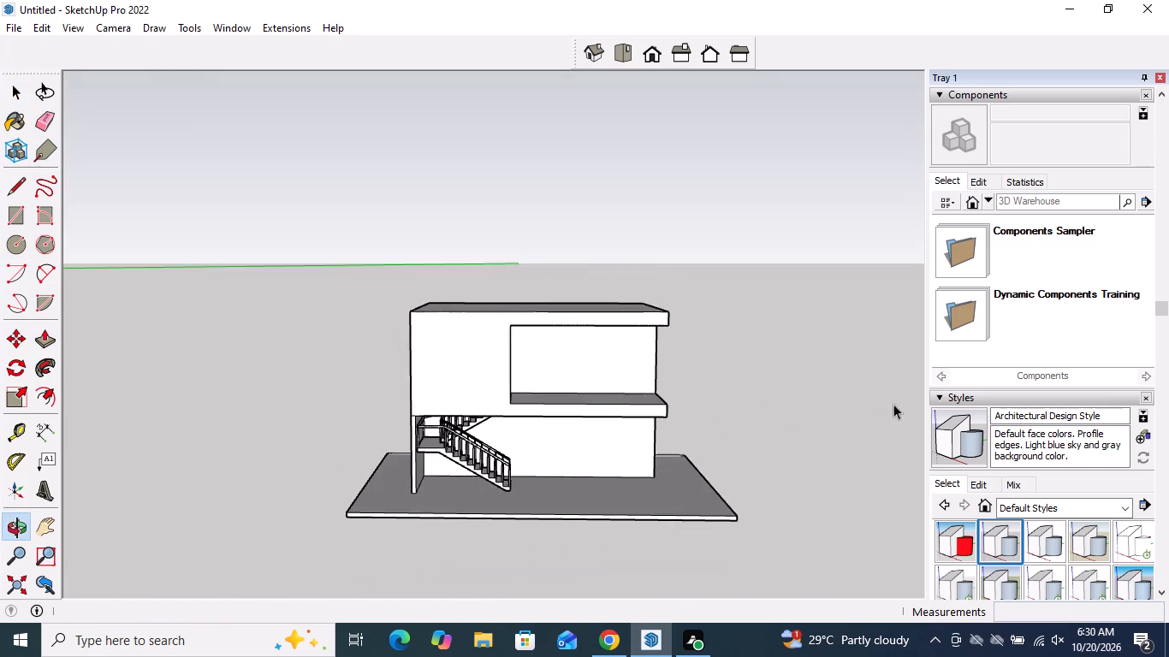
scroll(771, 409, up, 2)
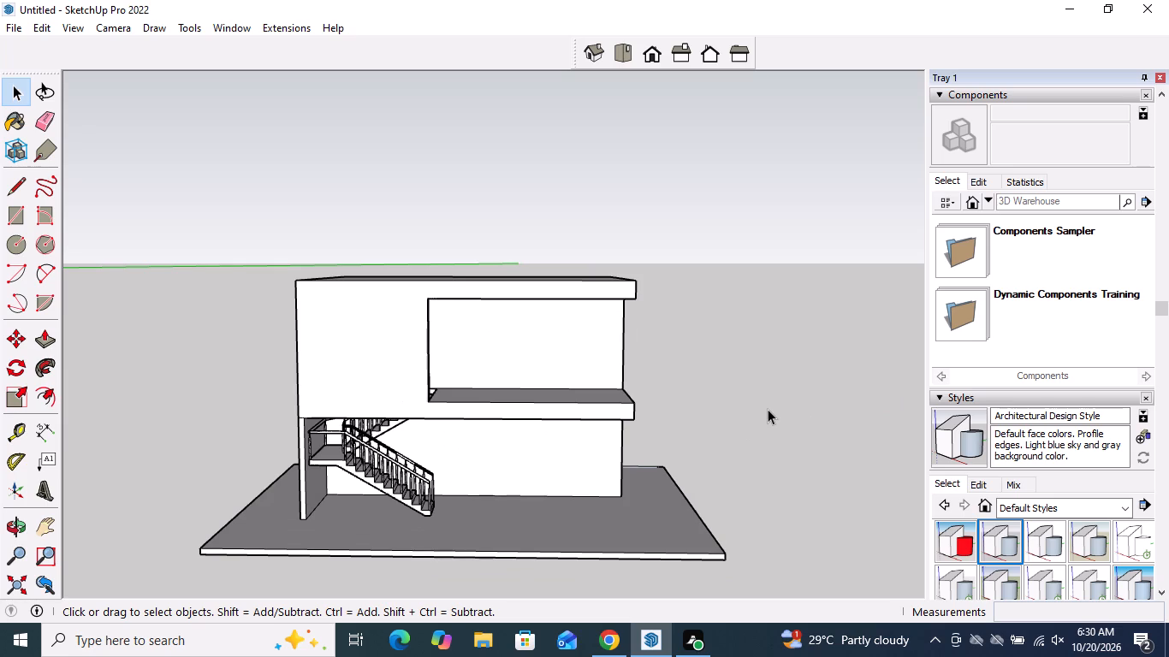
middle_drag(768, 407, 607, 452)
scroll(557, 423, up, 2)
middle_drag(579, 405, 712, 351)
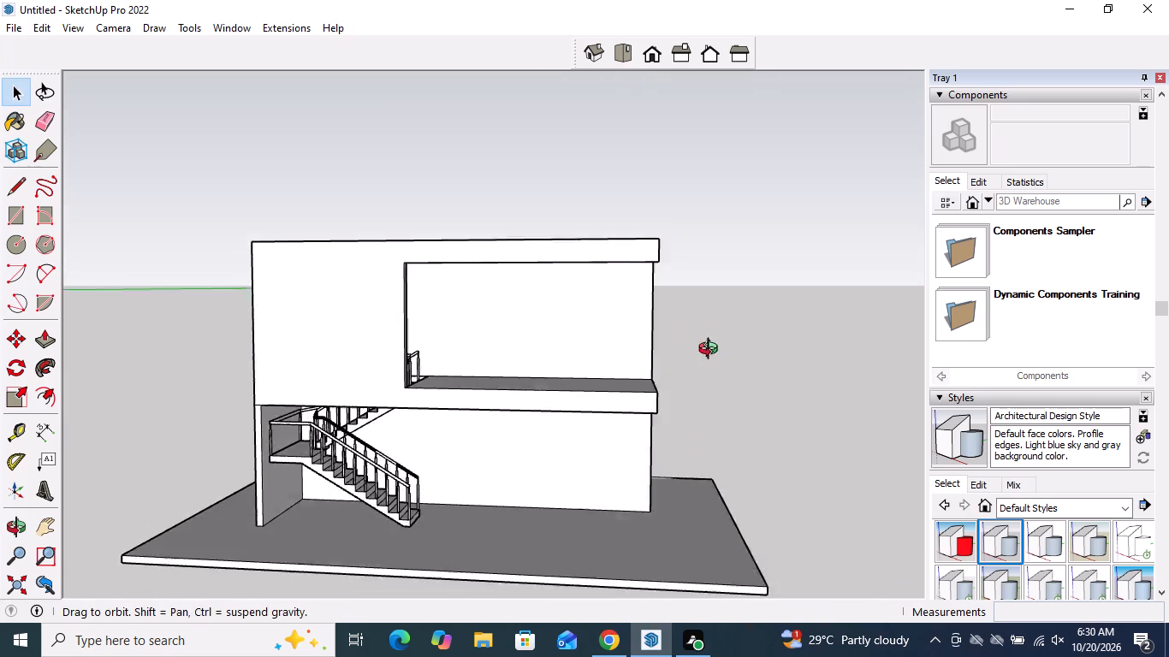
middle_drag(712, 351, 765, 340)
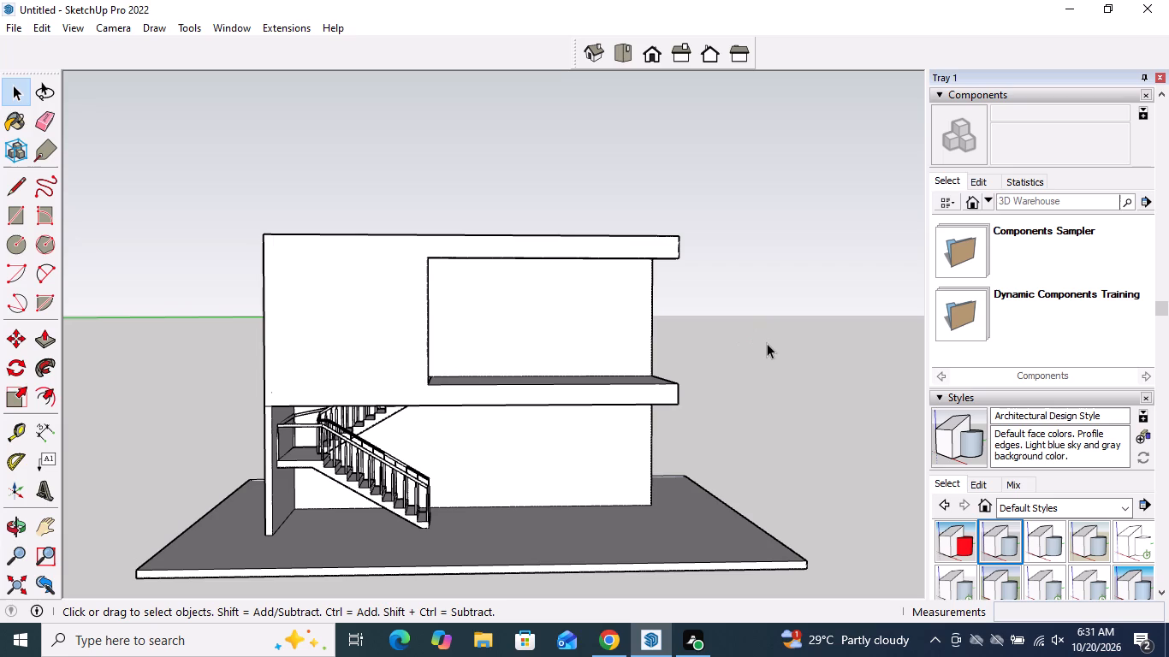
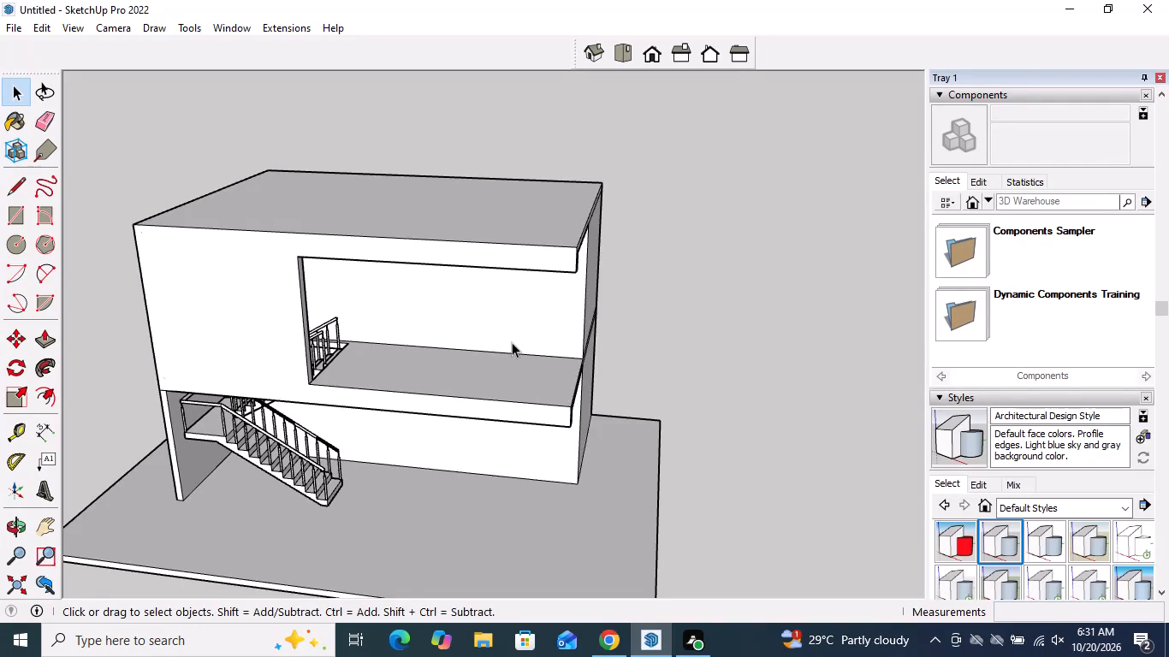
Examine the building's staircase front at eye level and from above, checking the upper-floor opening, projecting slabs and staircase.
middle_drag(513, 333, 617, 248)
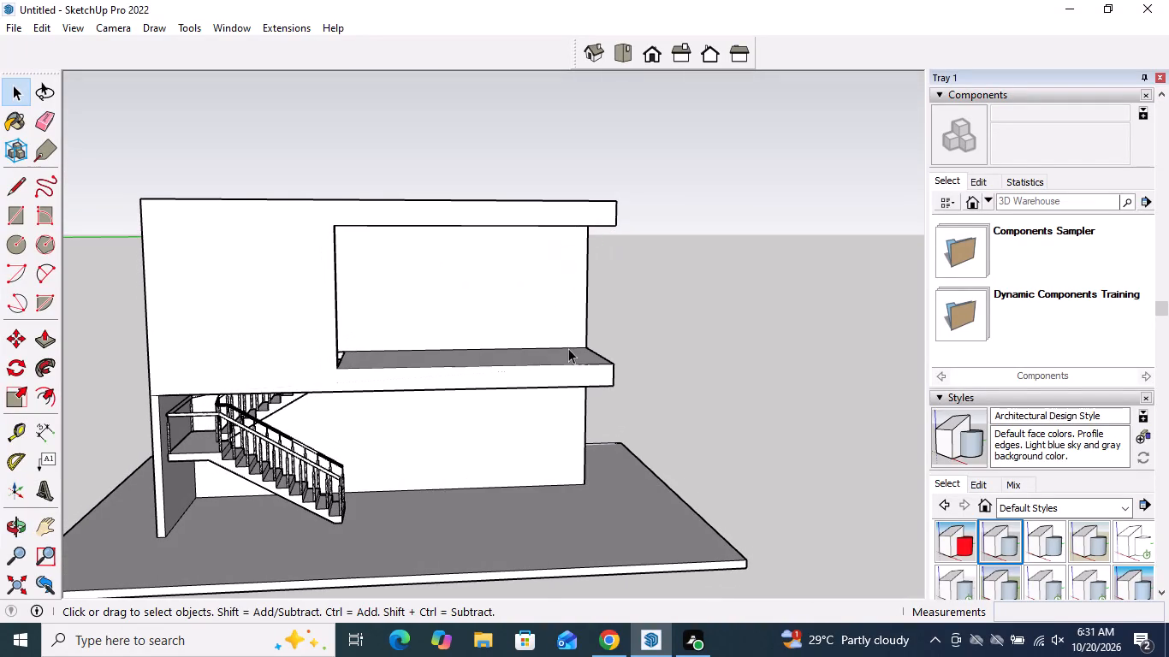
middle_drag(548, 299, 541, 241)
scroll(515, 294, up, 2)
scroll(515, 294, down, 6)
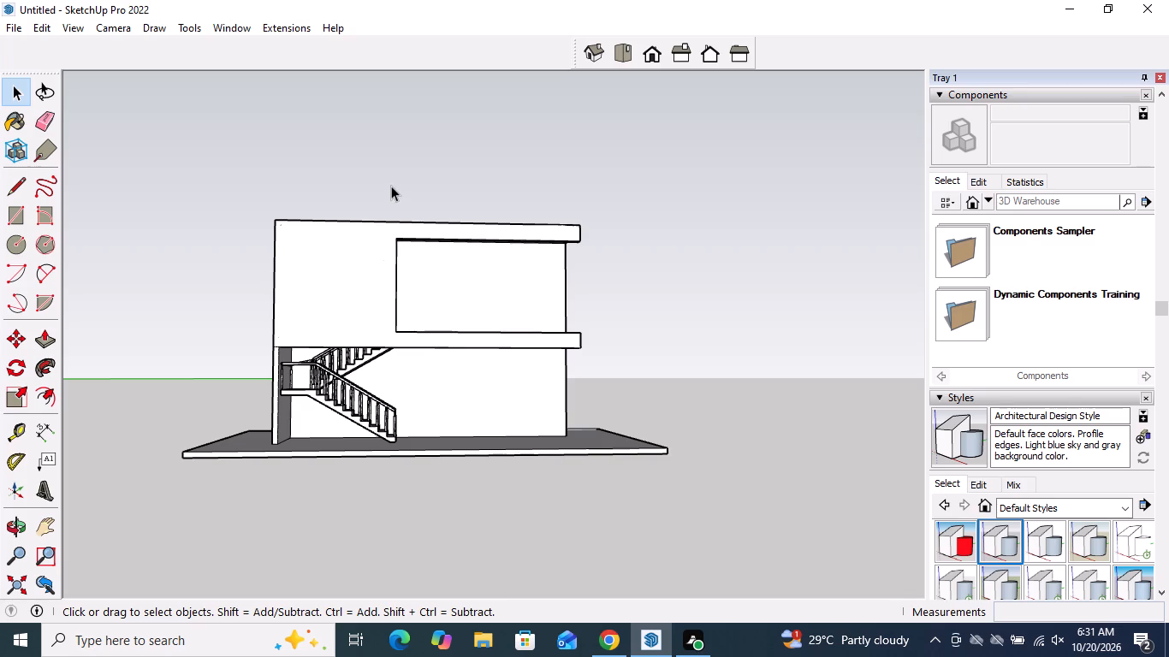
middle_drag(391, 184, 428, 342)
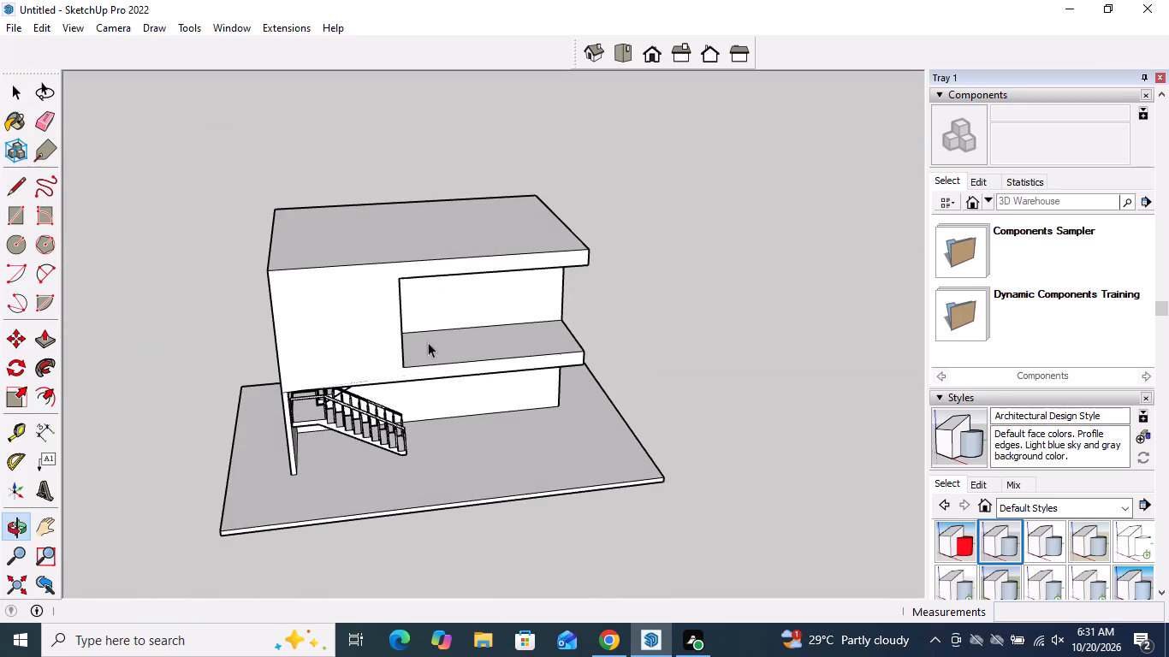
middle_drag(425, 333, 421, 323)
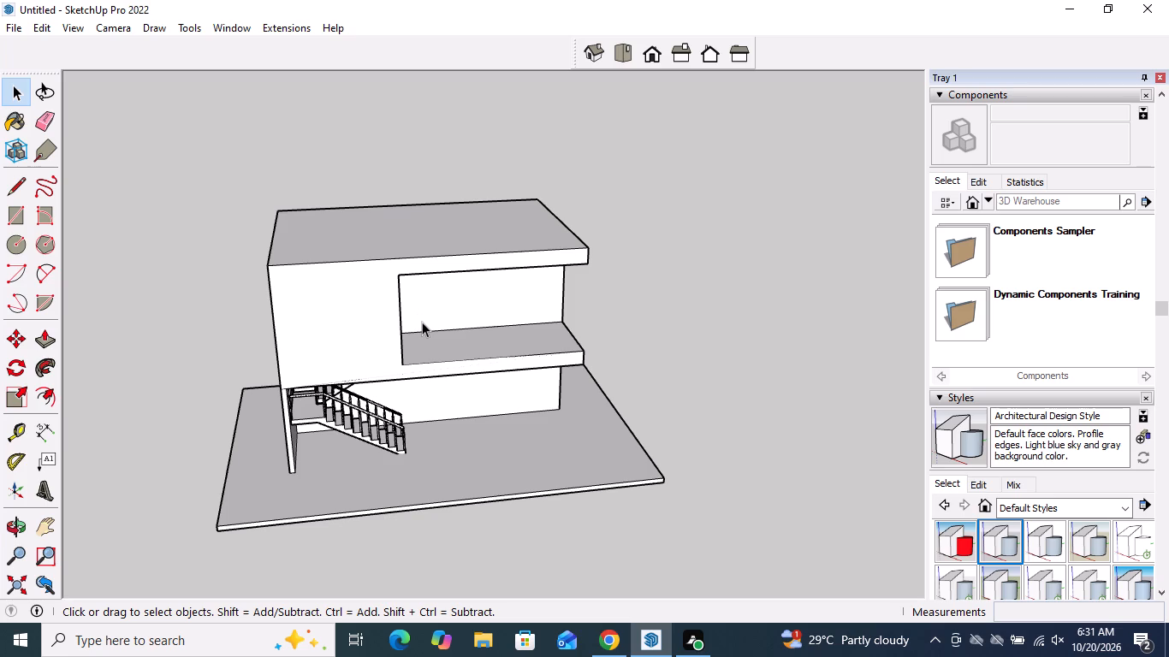
scroll(422, 322, down, 6)
scroll(410, 342, up, 7)
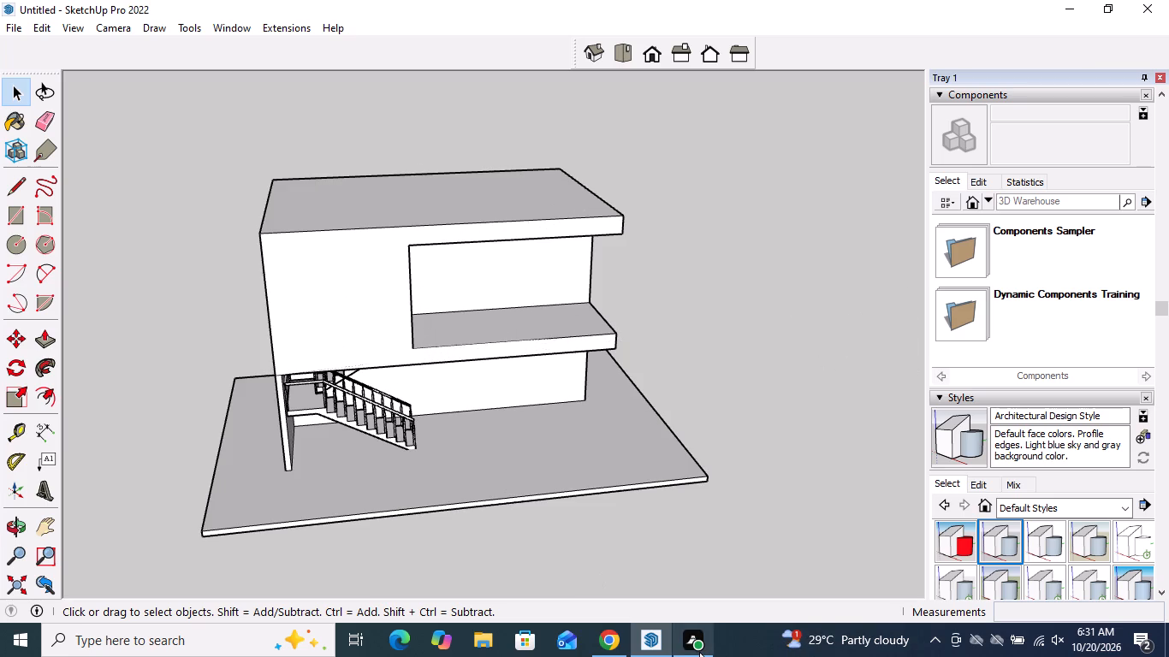
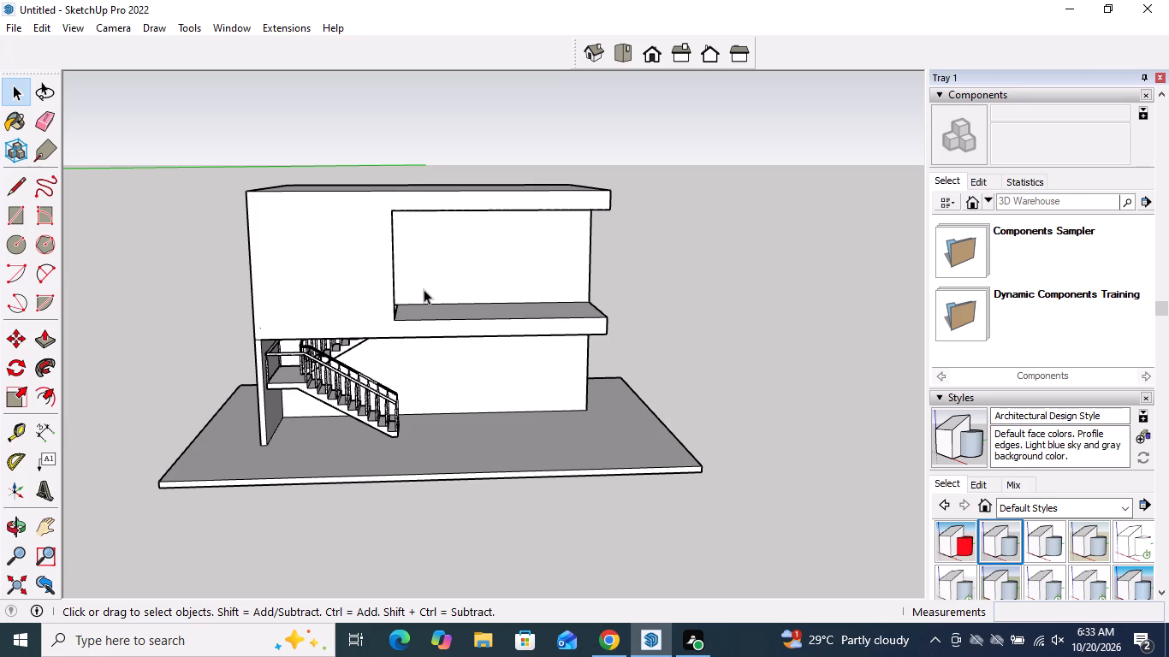
Draw a vertical line about 9' 9/16" long near the front edge of the stair side wall's inner face, down to the ground slab.
scroll(419, 289, down, 1)
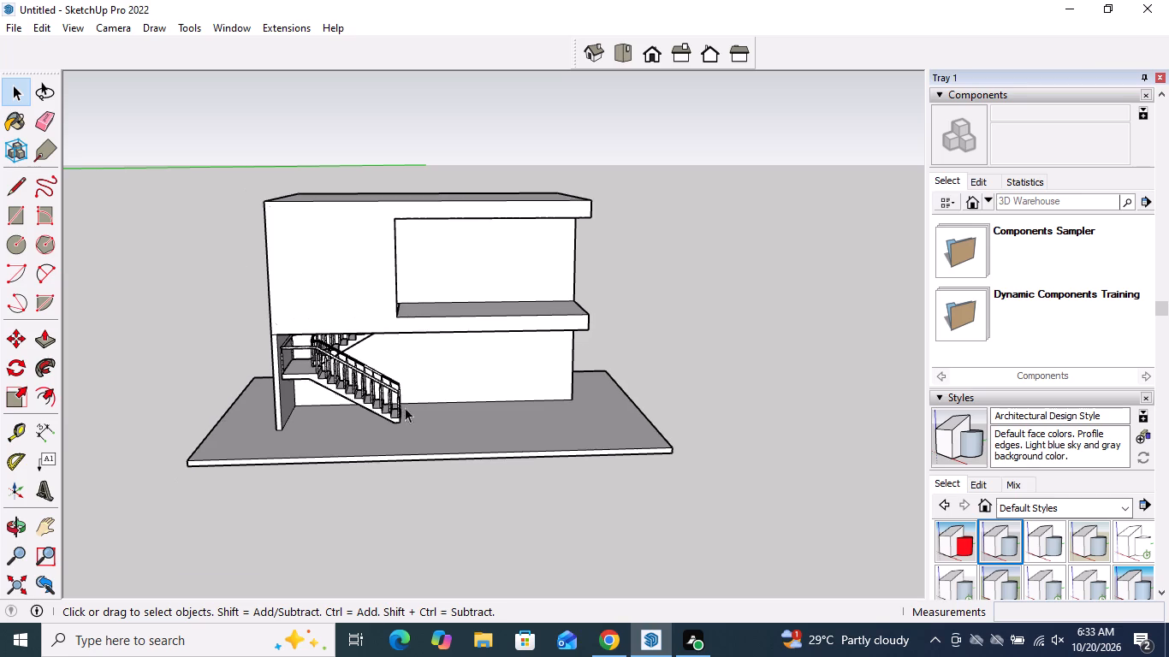
middle_drag(401, 409, 401, 367)
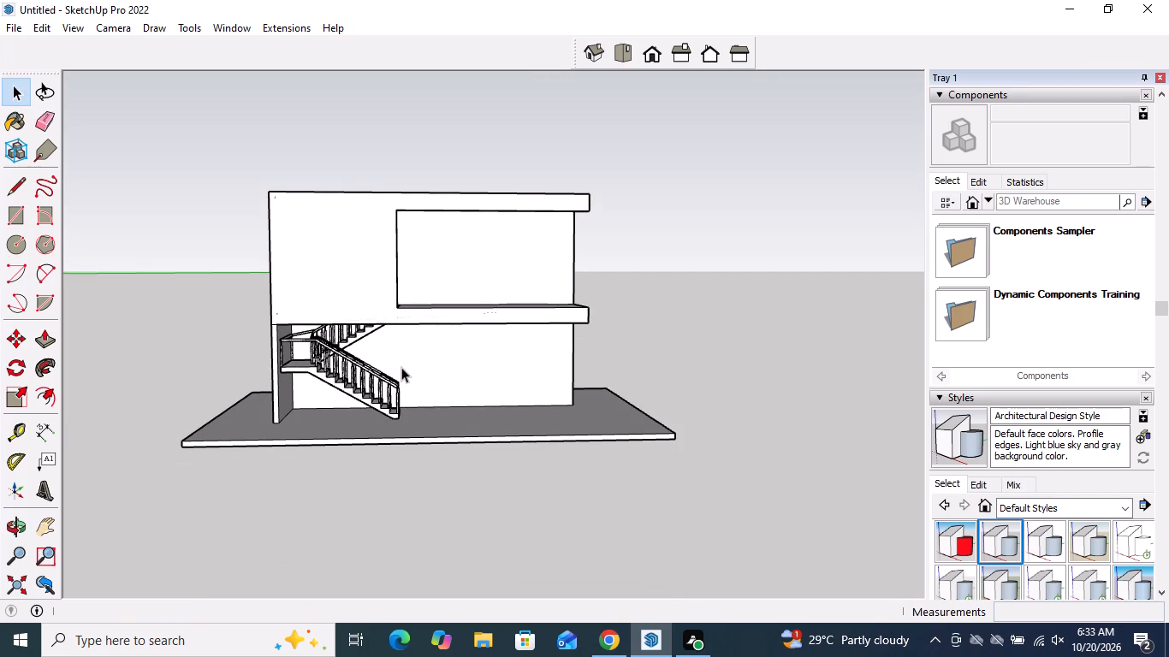
scroll(254, 385, up, 7)
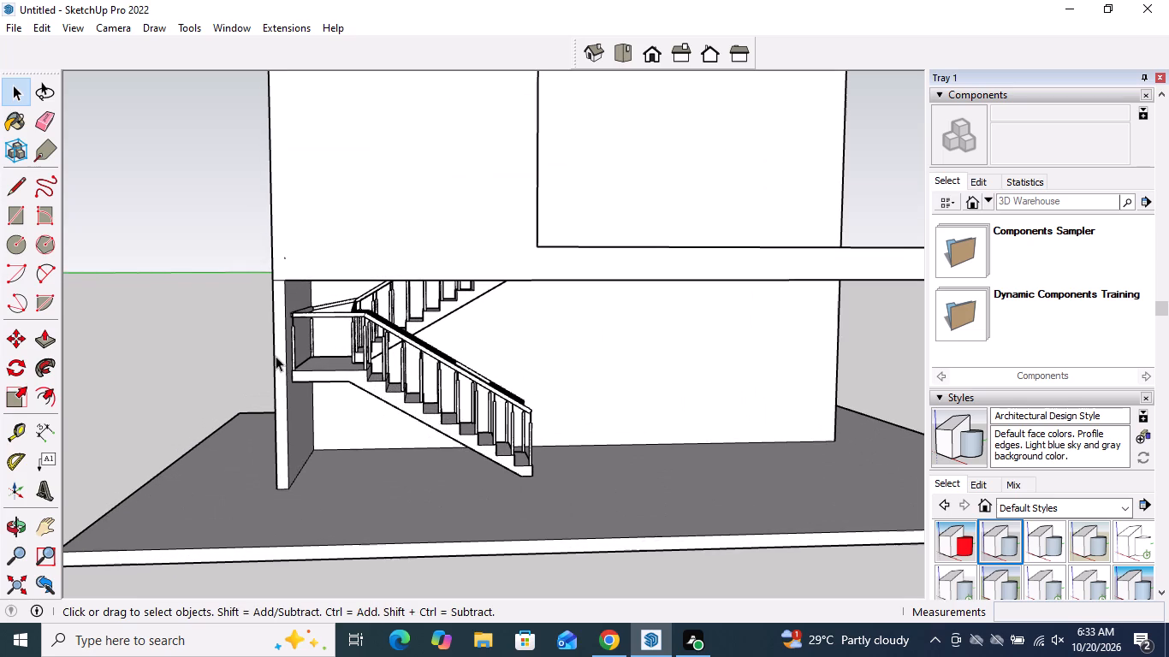
scroll(276, 356, up, 1)
middle_drag(276, 356, 74, 356)
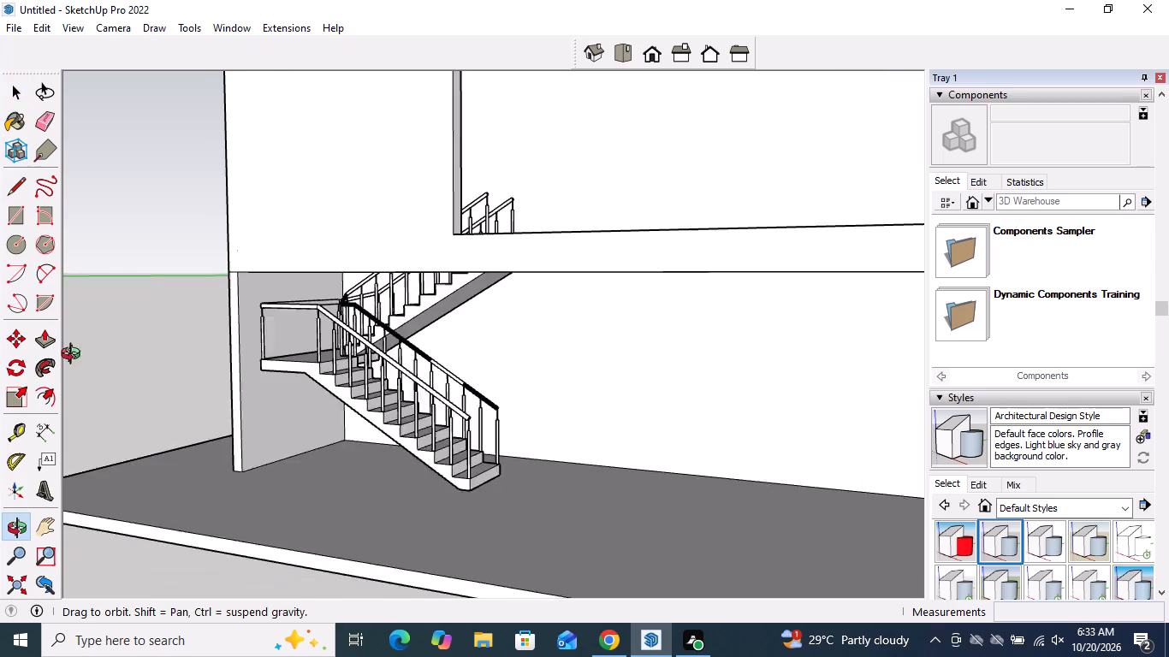
middle_drag(74, 356, 0, 360)
scroll(327, 312, up, 4)
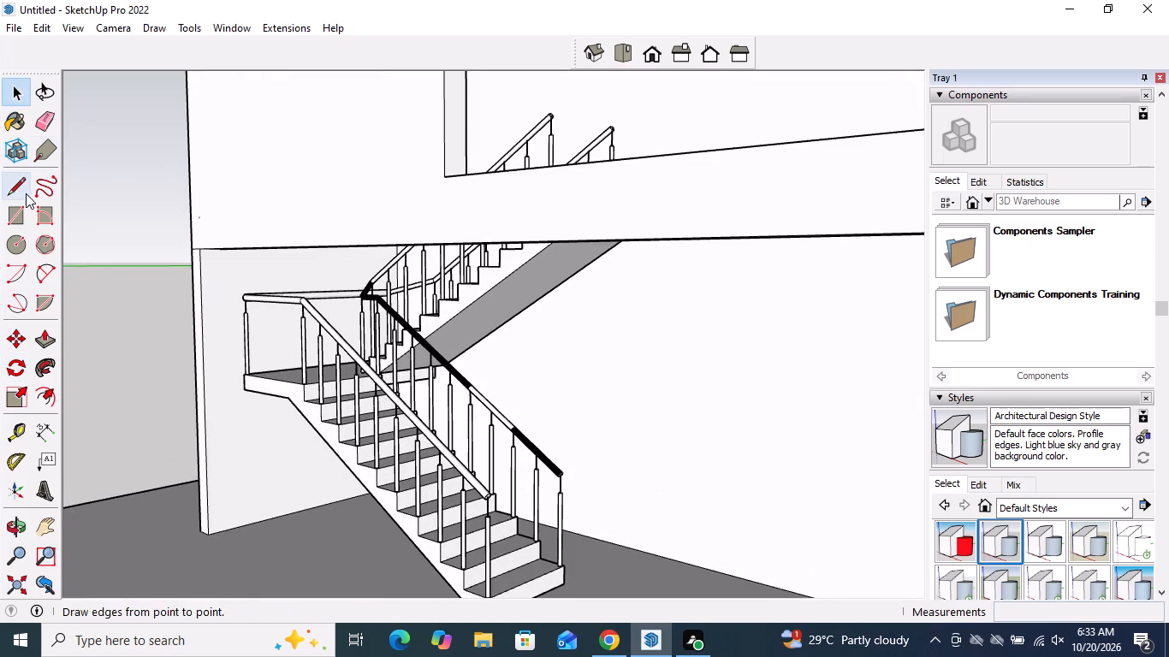
click(15, 196)
middle_drag(163, 338, 165, 232)
scroll(216, 249, up, 4)
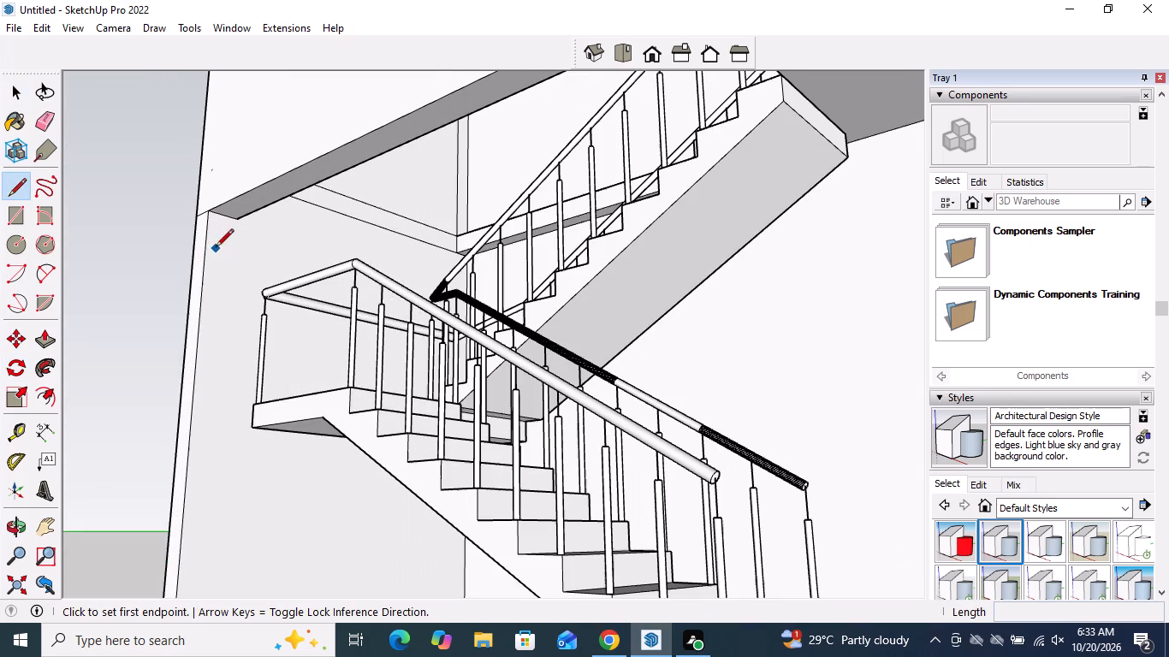
click(238, 221)
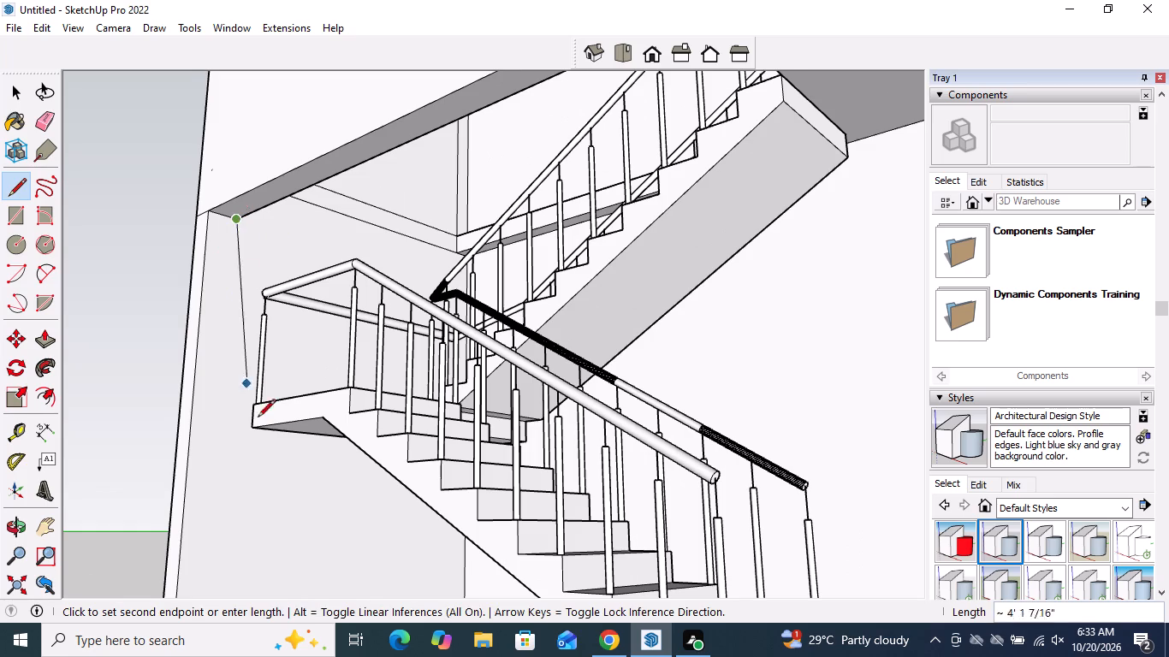
scroll(261, 437, down, 4)
middle_drag(258, 446, 231, 523)
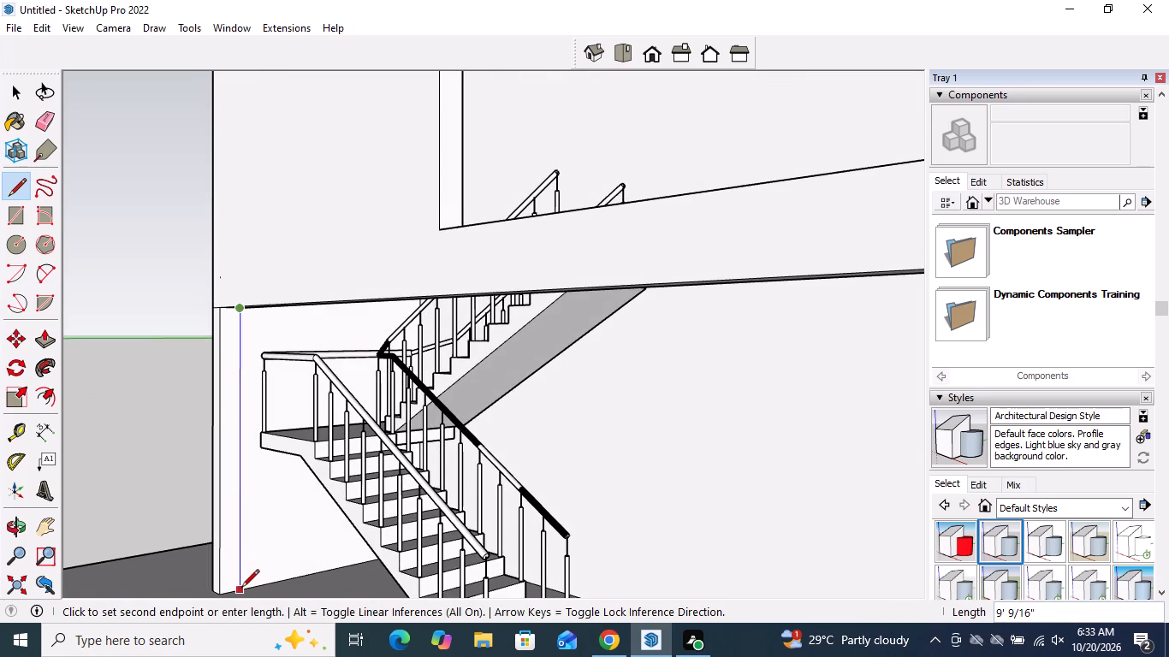
click(241, 589)
key(space)
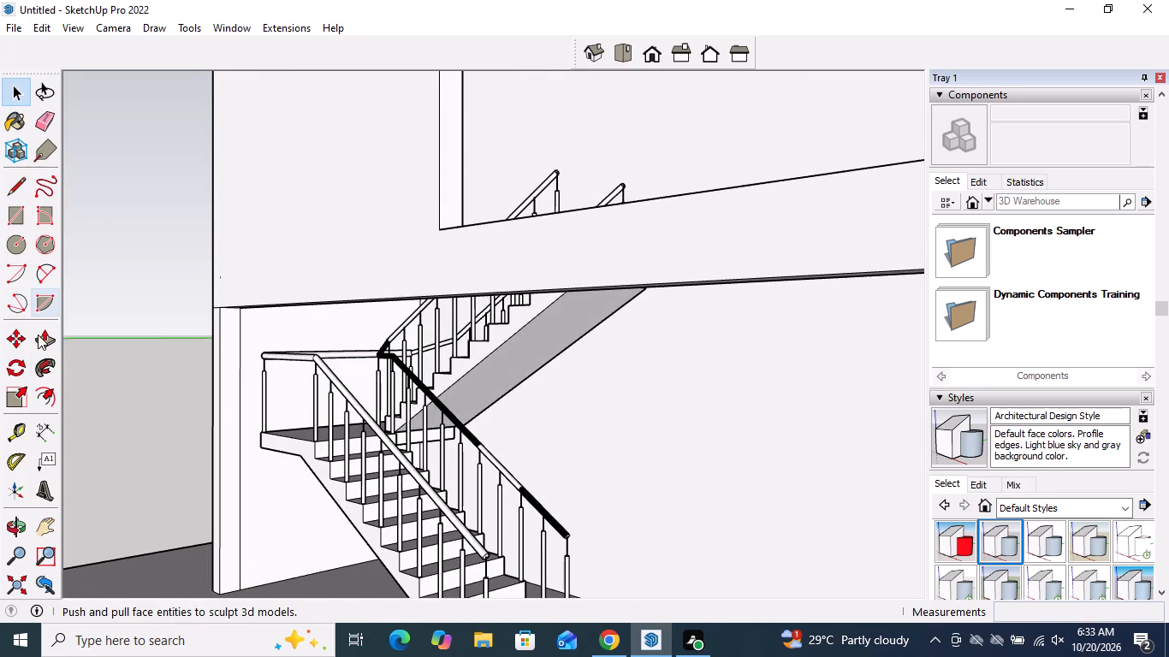
Pull the narrow strip at the stair side wall's front edge inward about 1 ft to form a wider front pillar.
click(38, 334)
click(222, 453)
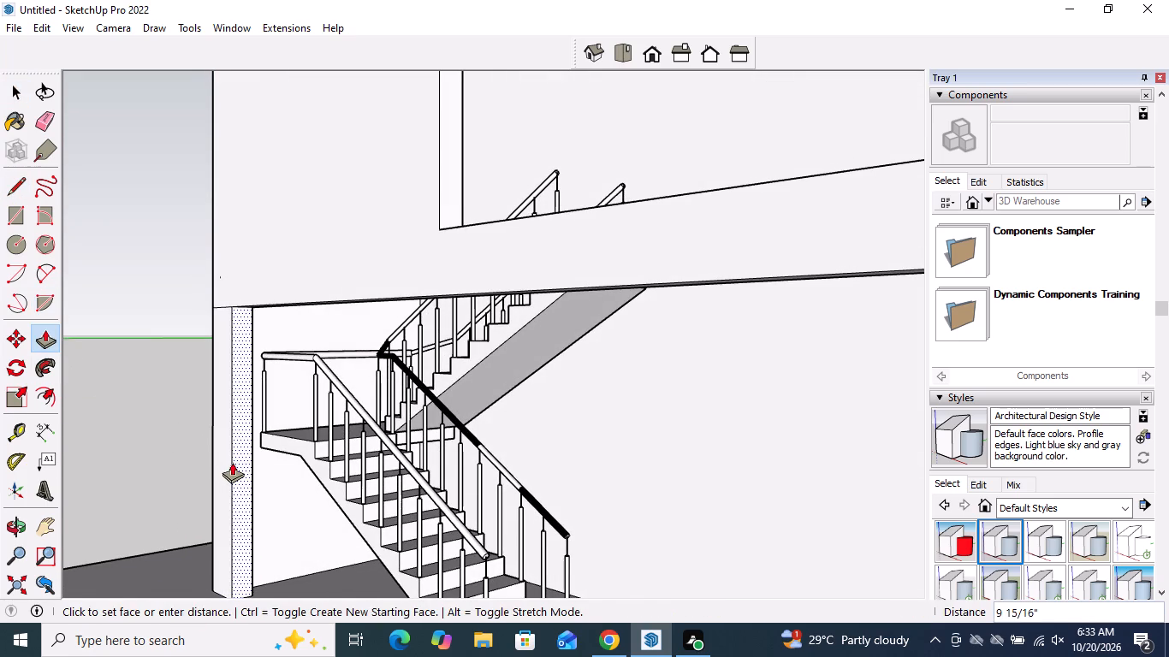
click(236, 465)
key(space)
Pull the roof slab's top face up by about 2 ft to thicken the roof.
middle_drag(293, 403, 558, 403)
scroll(531, 339, down, 2)
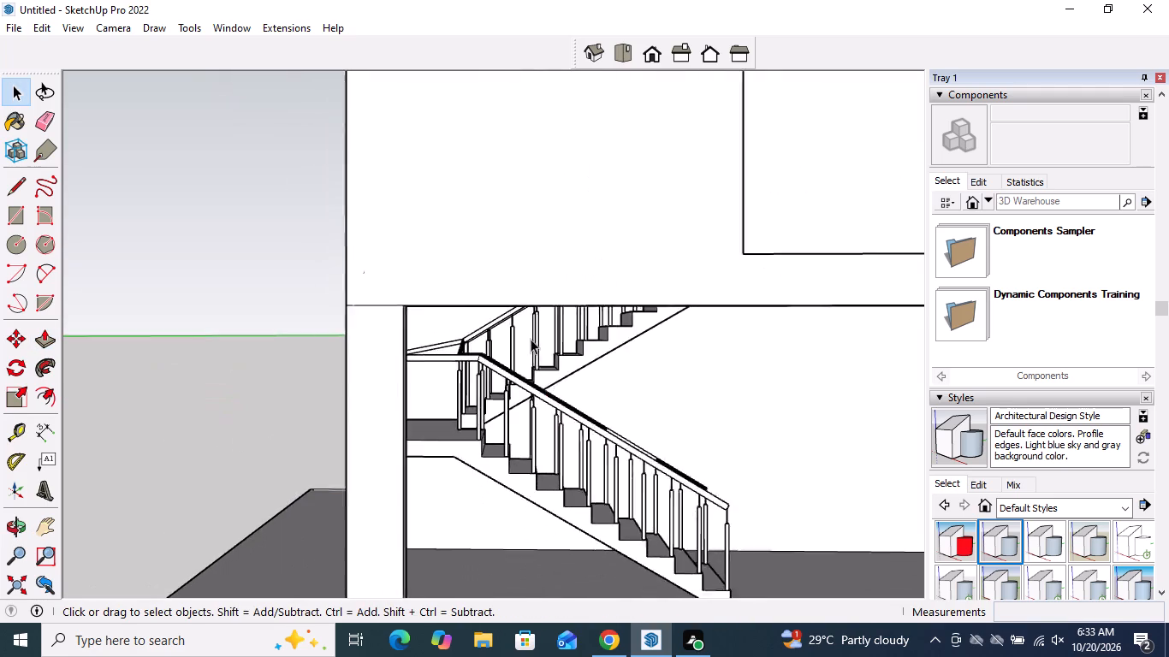
scroll(531, 339, down, 8)
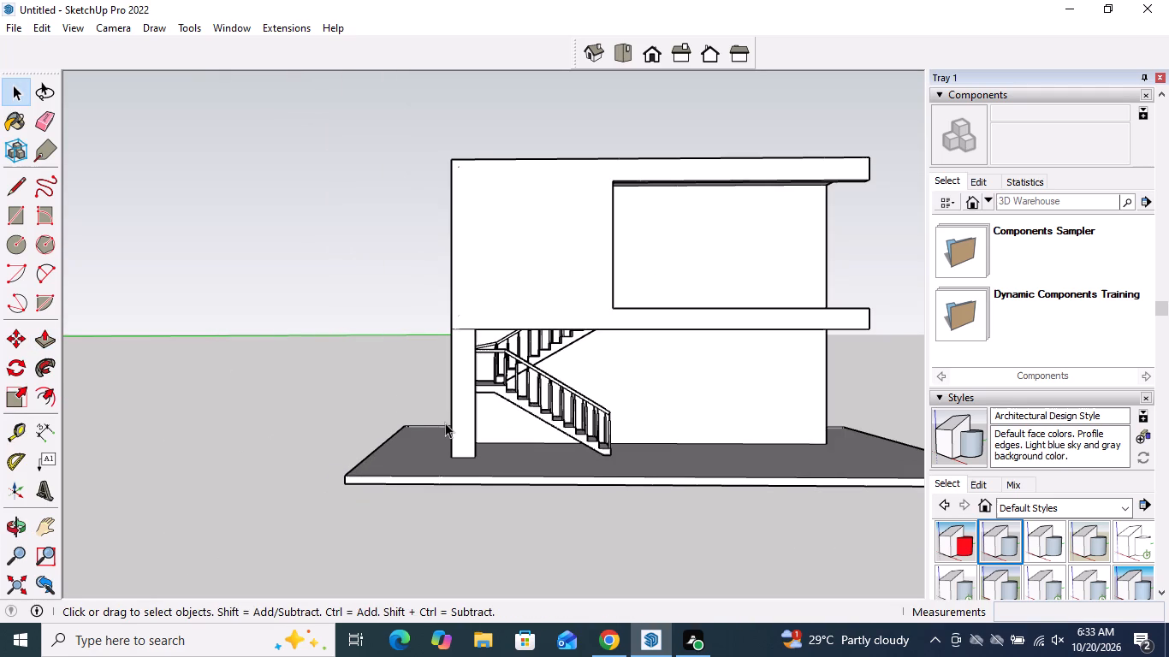
scroll(445, 423, down, 1)
middle_click(735, 410)
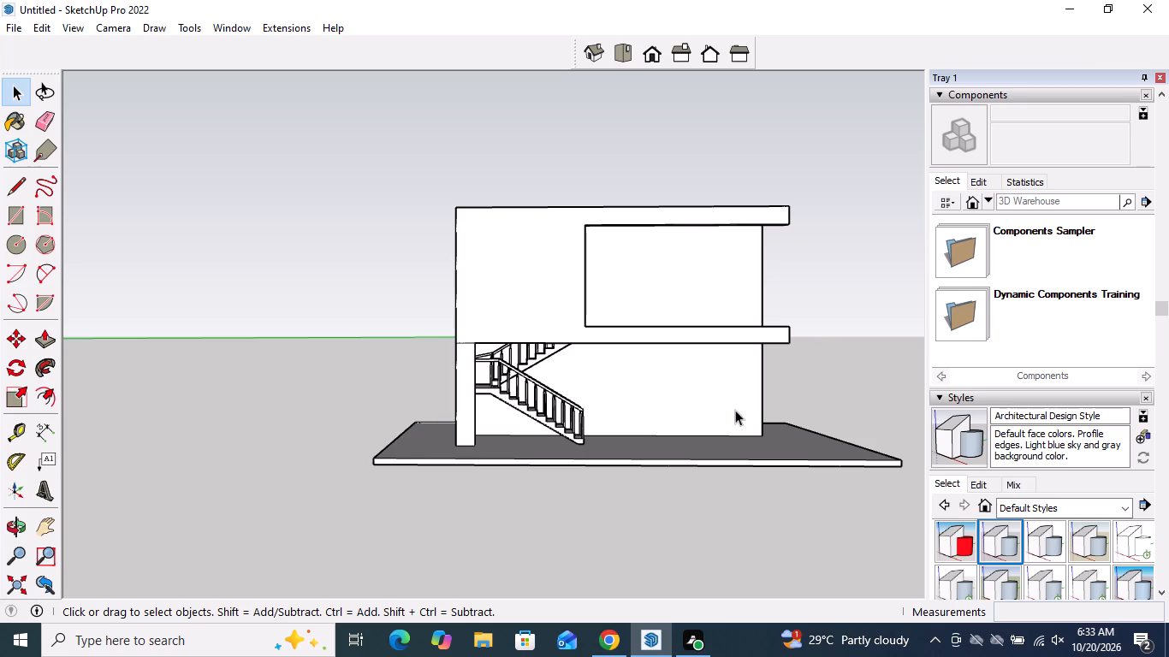
middle_drag(735, 410, 693, 542)
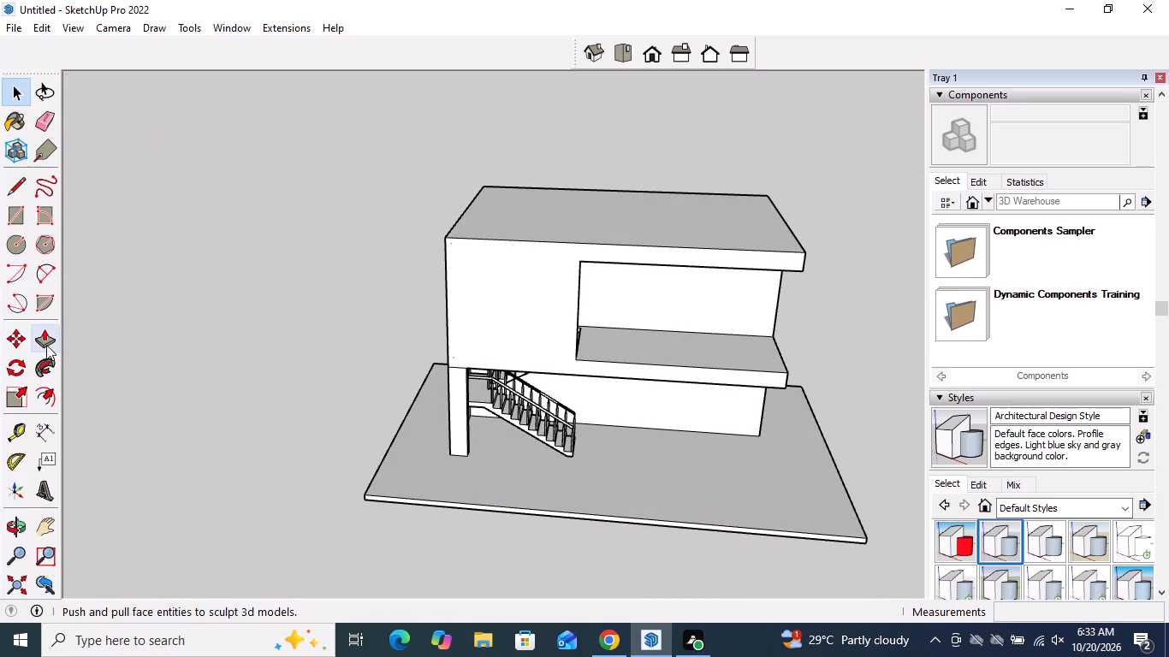
click(45, 345)
middle_drag(554, 210, 329, 115)
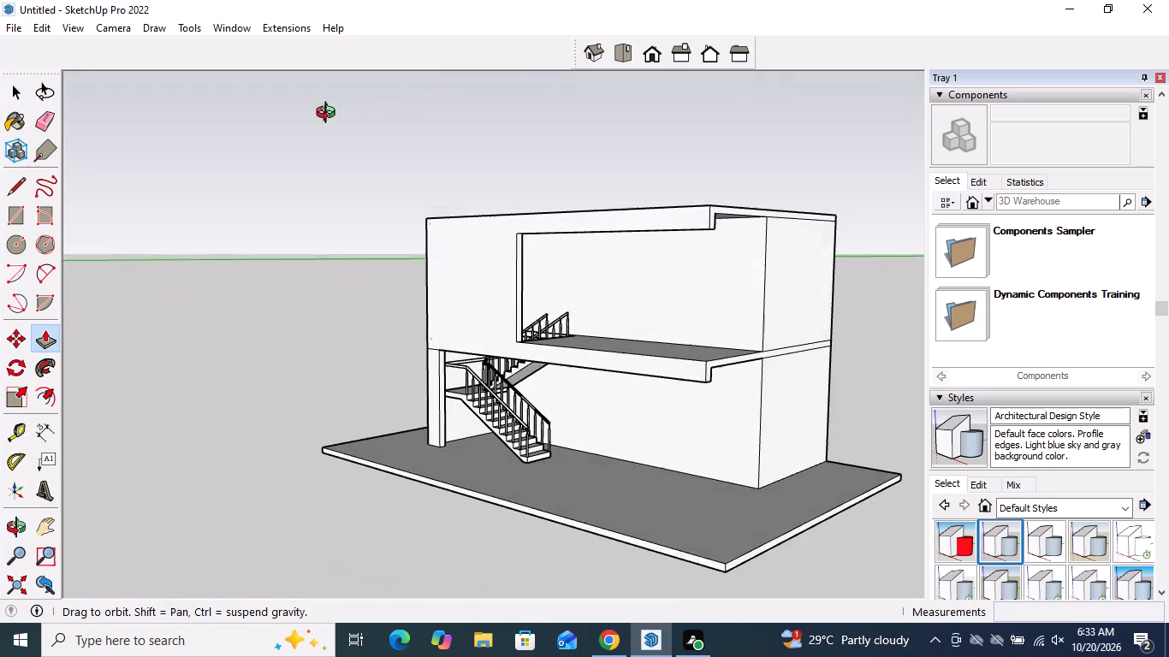
middle_drag(329, 115, 325, 117)
middle_drag(567, 161, 600, 255)
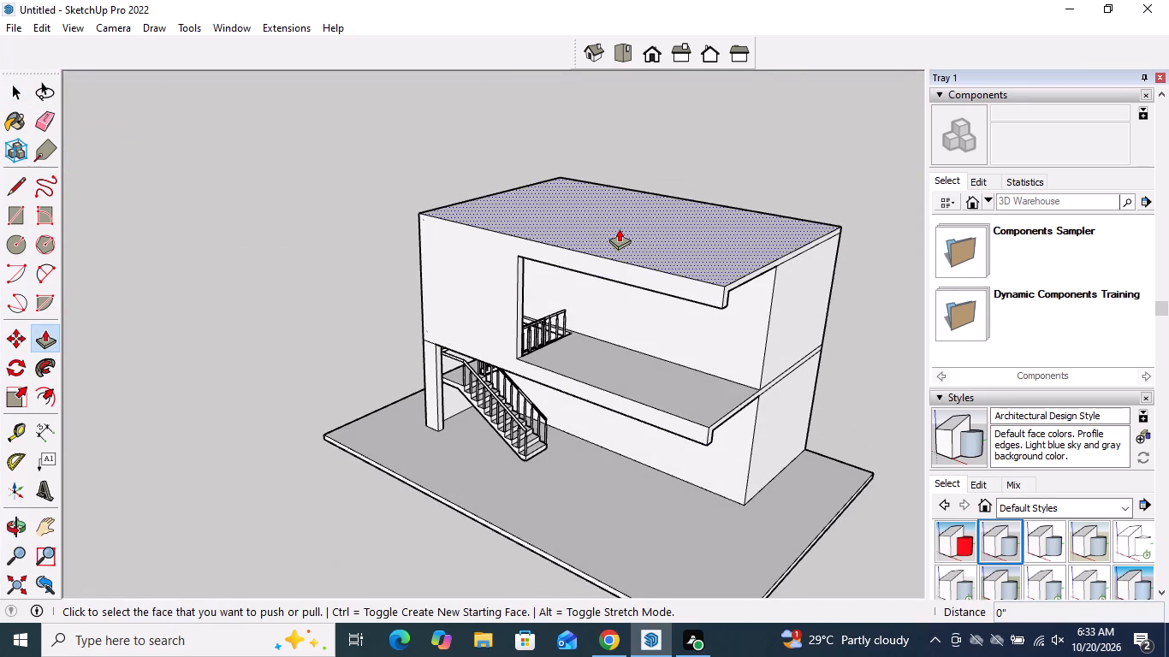
click(619, 228)
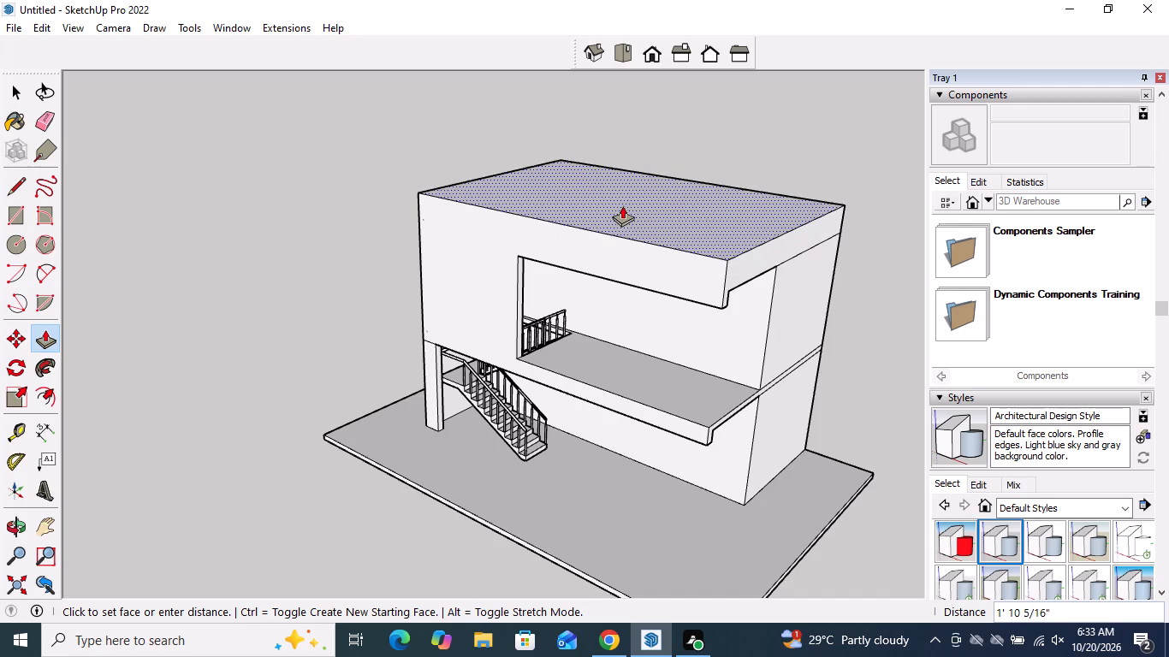
click(624, 197)
key(space)
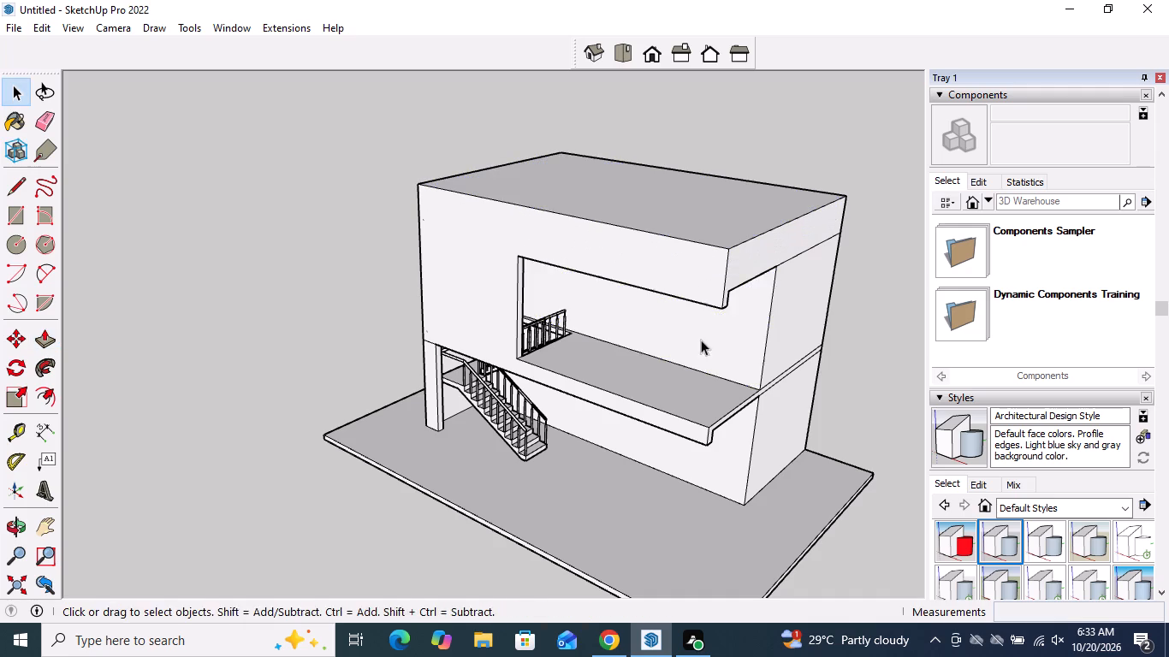
Examine the building's front and open end from several angles, checking the thickened roof, upper-floor opening and front pillar.
middle_drag(699, 337, 845, 228)
scroll(845, 228, down, 1)
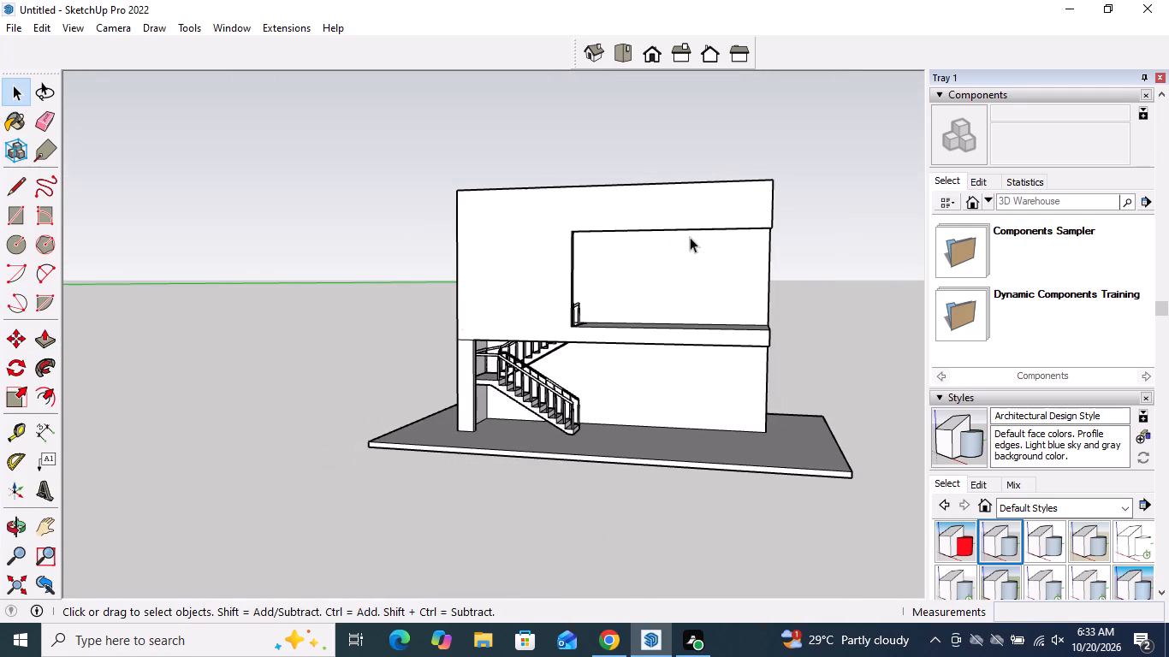
middle_drag(690, 237, 523, 202)
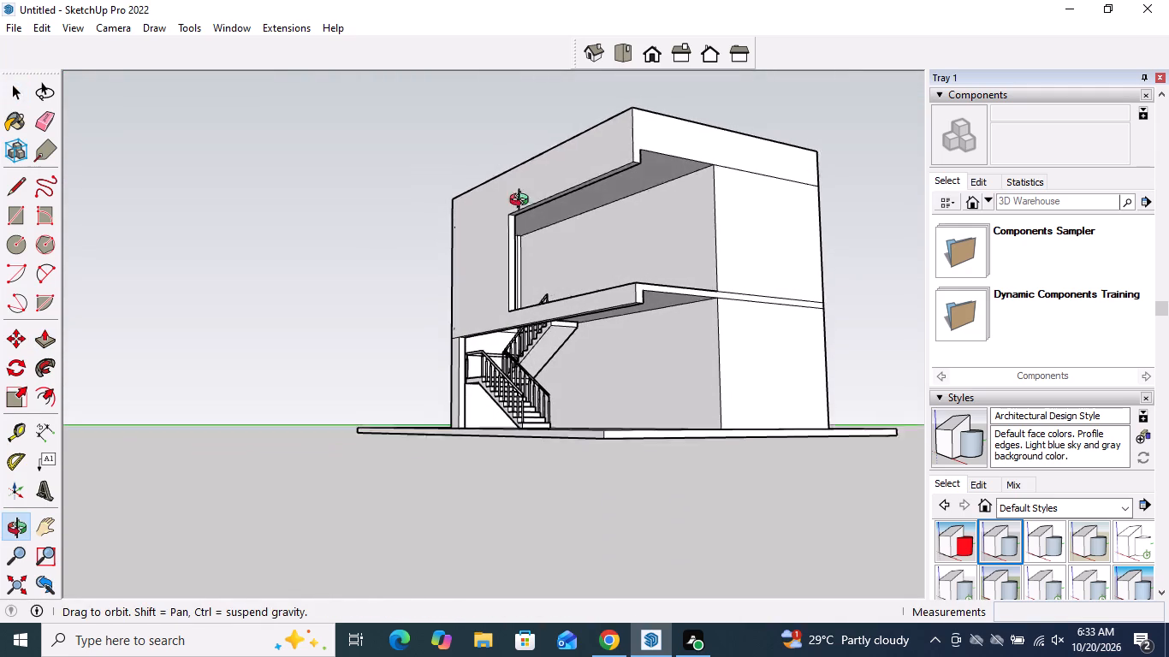
middle_drag(523, 202, 839, 274)
scroll(595, 246, down, 3)
middle_drag(583, 213, 158, 191)
scroll(526, 186, up, 4)
scroll(578, 258, down, 5)
middle_drag(669, 311, 654, 243)
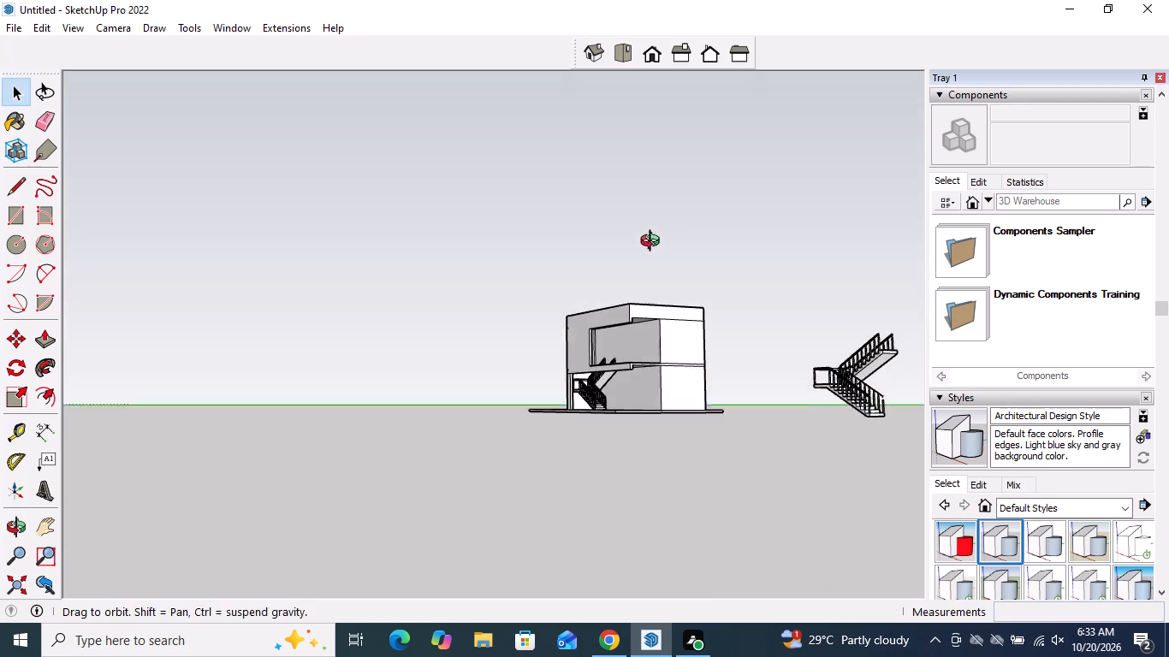
middle_drag(654, 243, 654, 232)
Push the underside of the roof's front beam up about 1' 11/16", flush with the upper-floor ceiling.
scroll(633, 278, up, 16)
scroll(602, 297, down, 3)
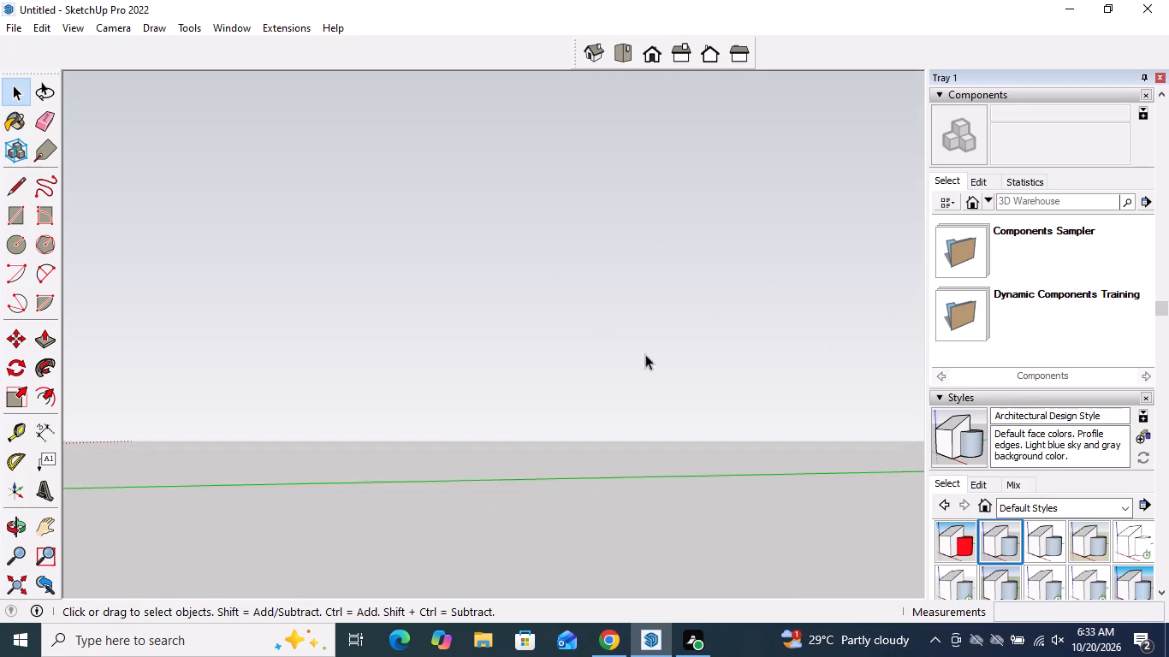
scroll(672, 425, down, 11)
scroll(391, 370, up, 14)
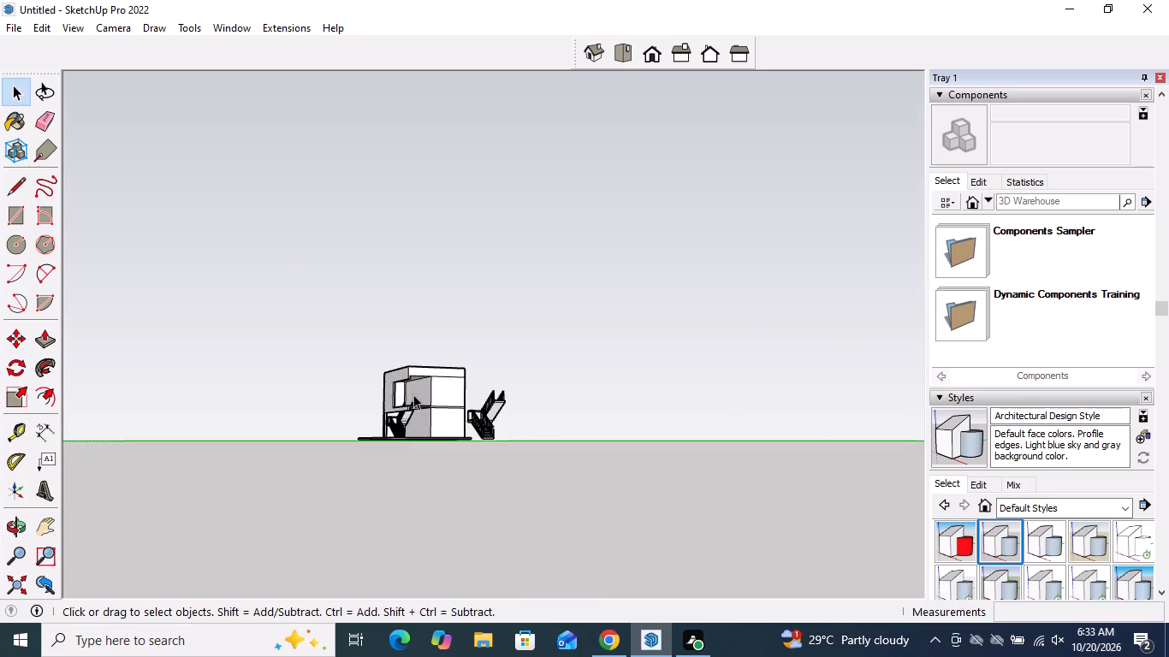
scroll(413, 394, up, 14)
click(46, 339)
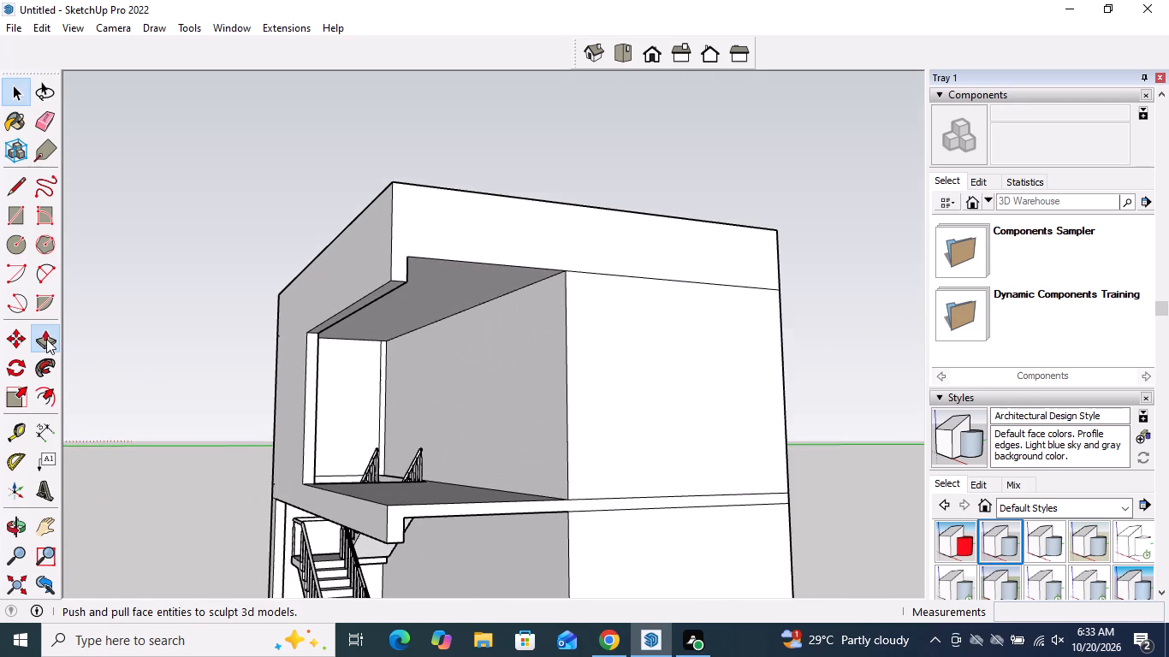
scroll(396, 231, up, 3)
middle_drag(400, 293, 389, 247)
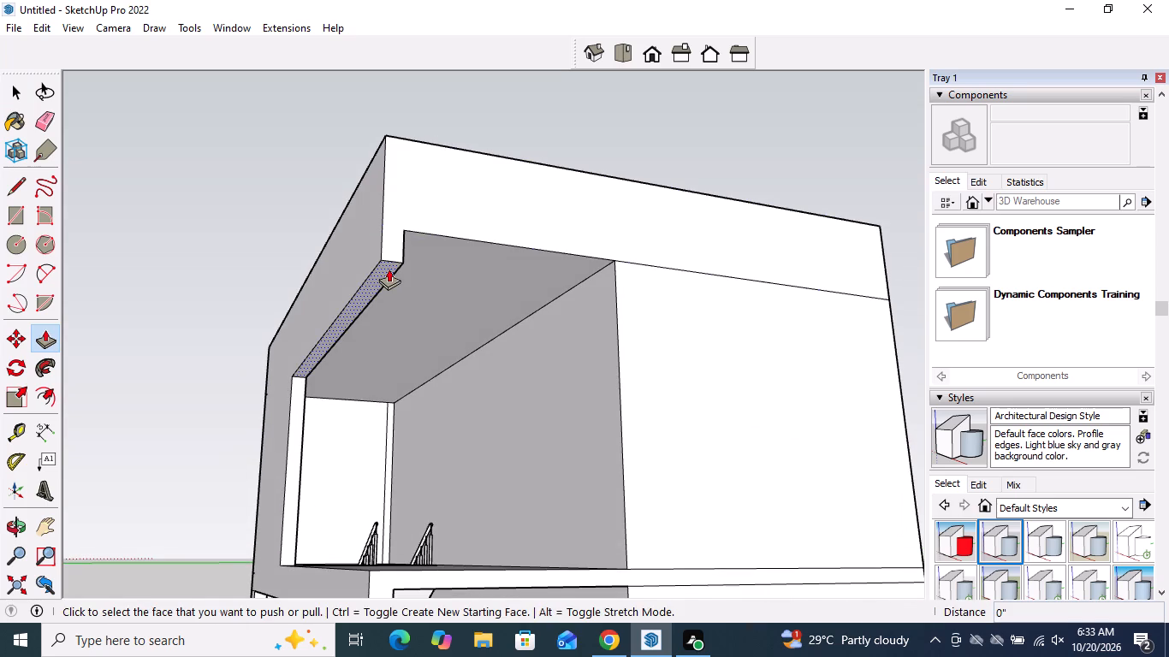
click(389, 269)
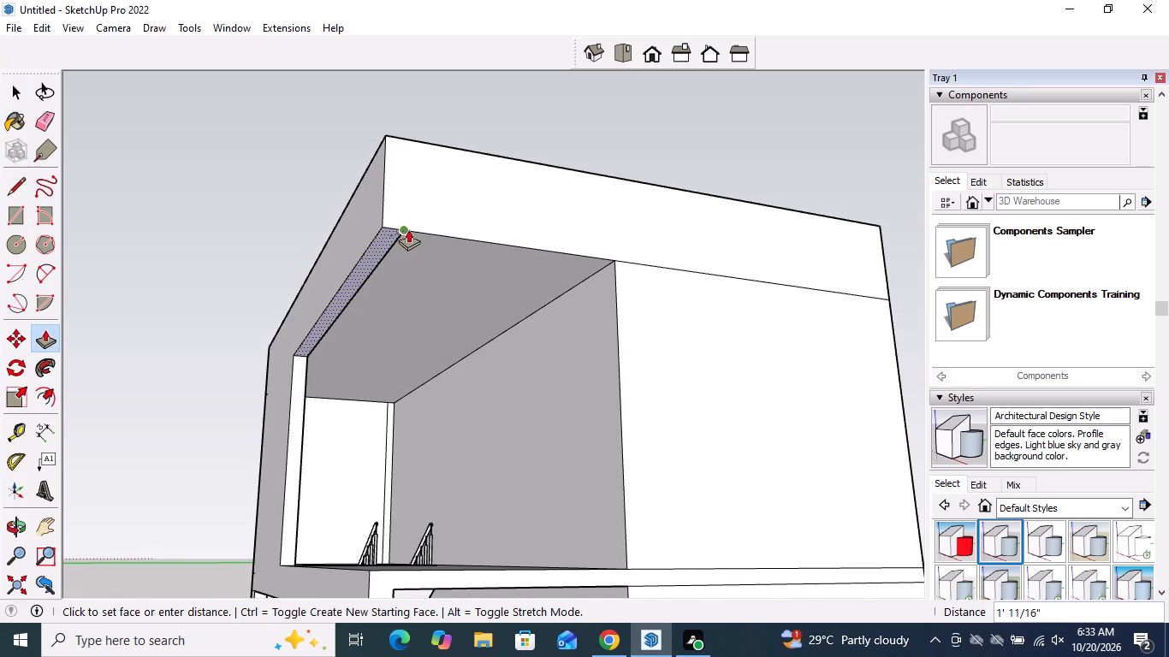
click(428, 231)
key(space)
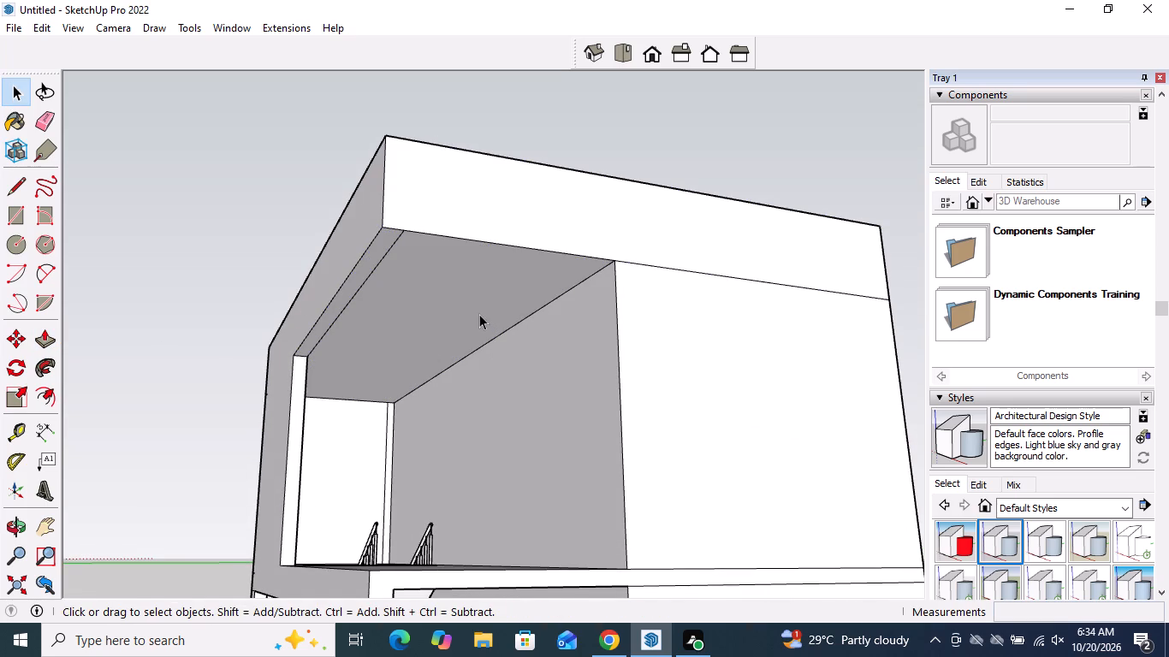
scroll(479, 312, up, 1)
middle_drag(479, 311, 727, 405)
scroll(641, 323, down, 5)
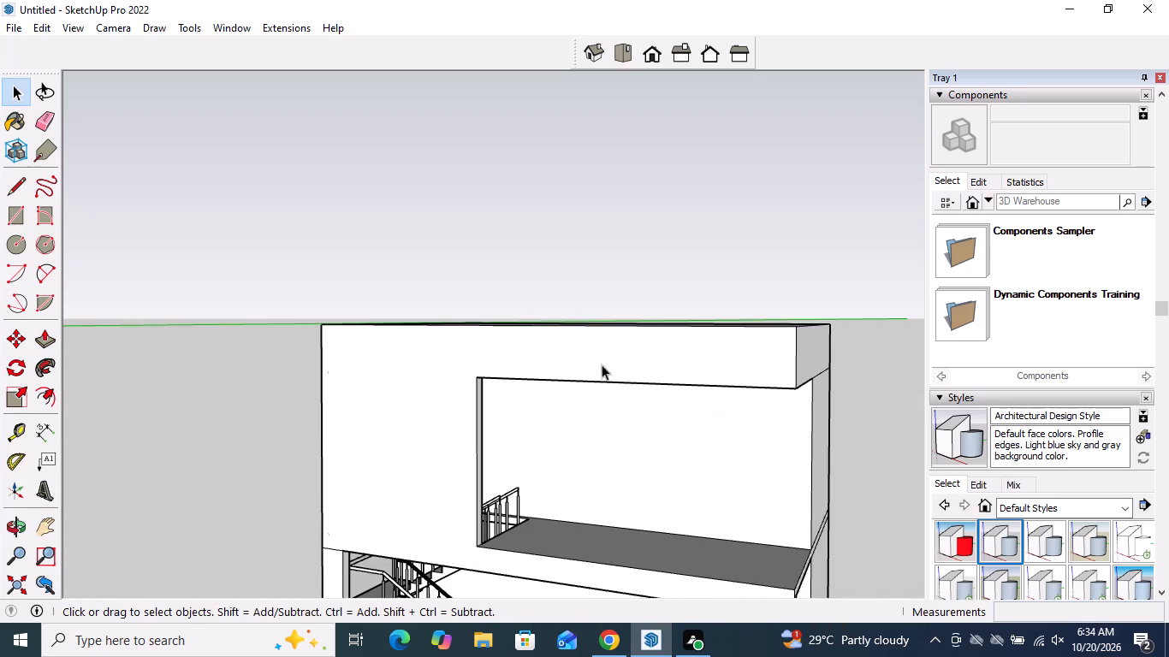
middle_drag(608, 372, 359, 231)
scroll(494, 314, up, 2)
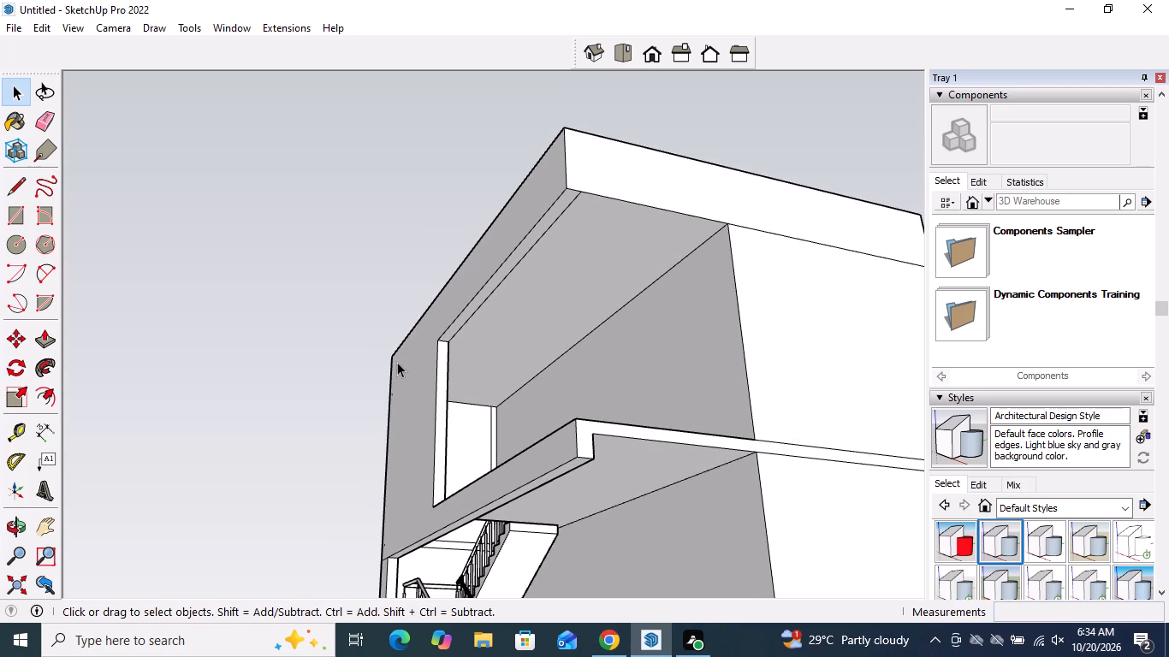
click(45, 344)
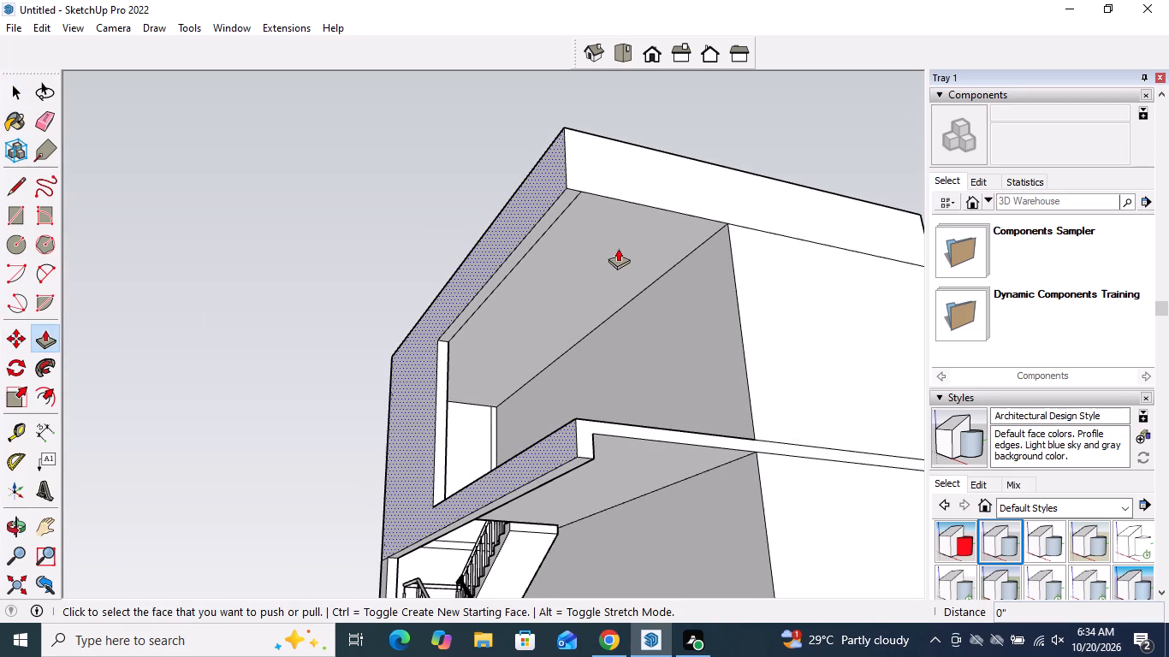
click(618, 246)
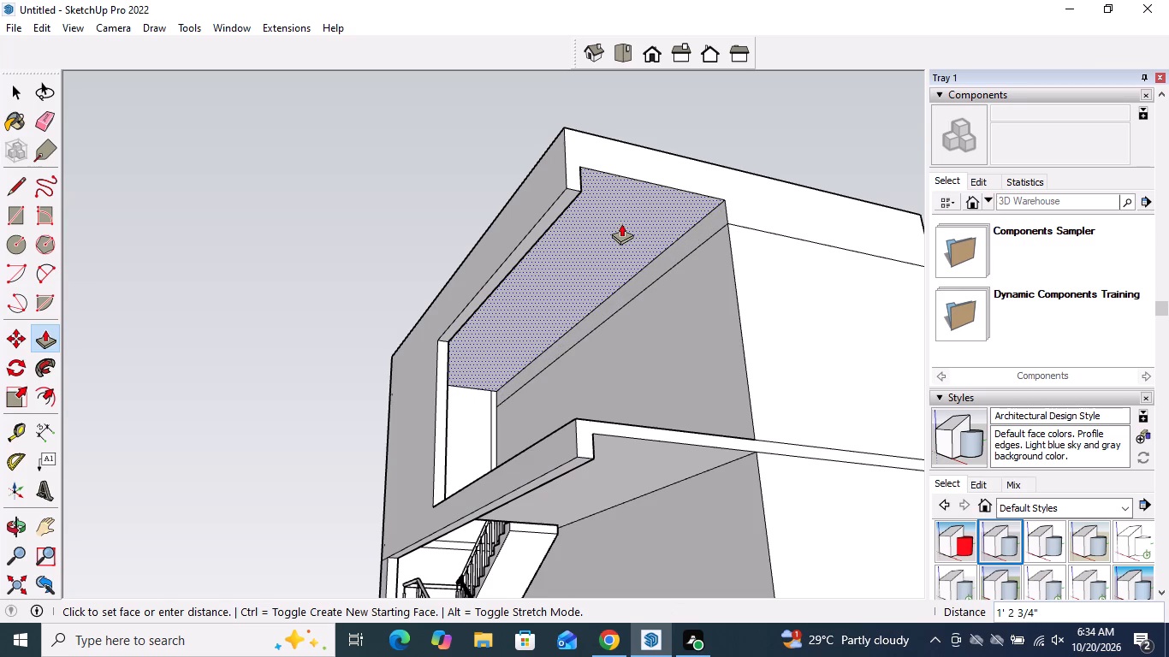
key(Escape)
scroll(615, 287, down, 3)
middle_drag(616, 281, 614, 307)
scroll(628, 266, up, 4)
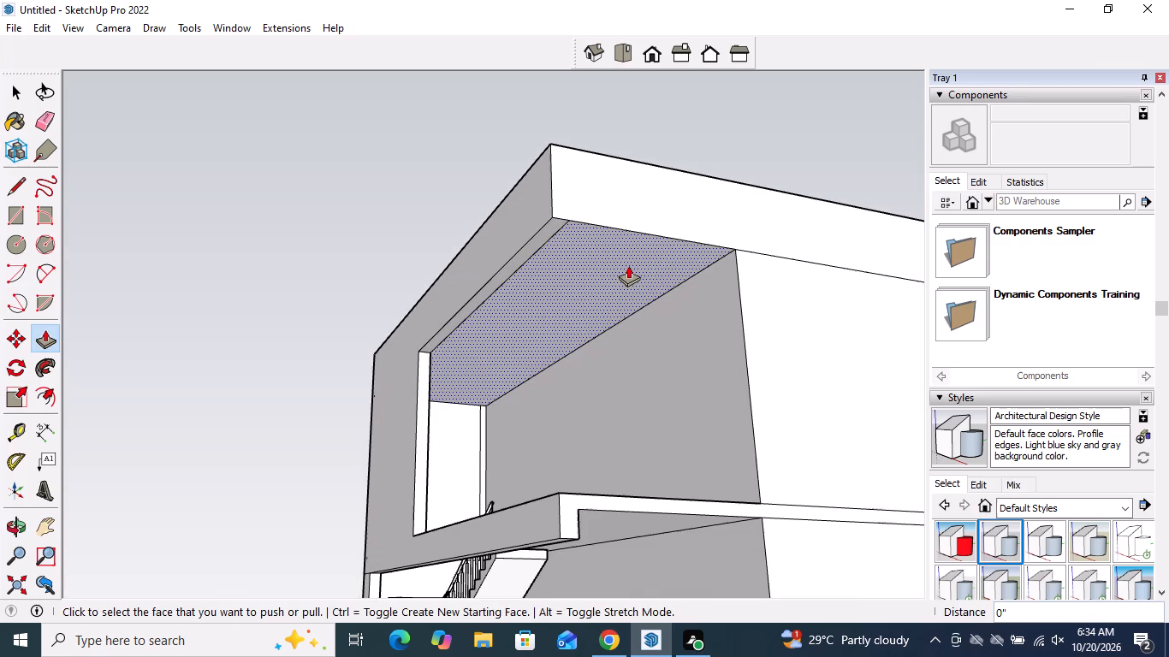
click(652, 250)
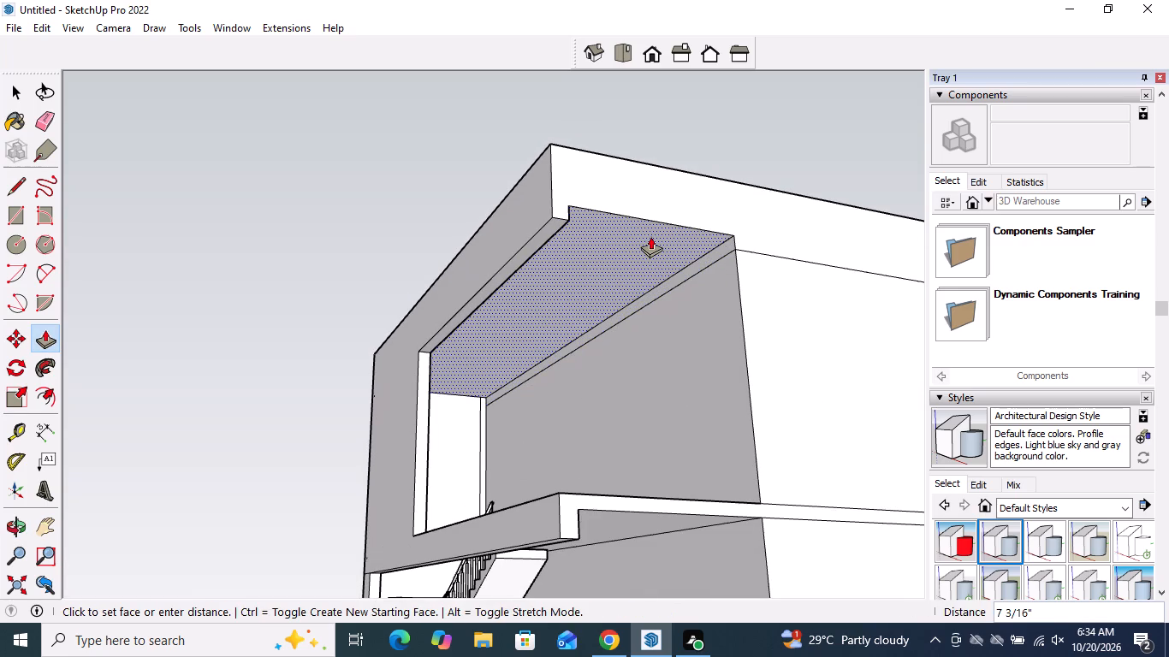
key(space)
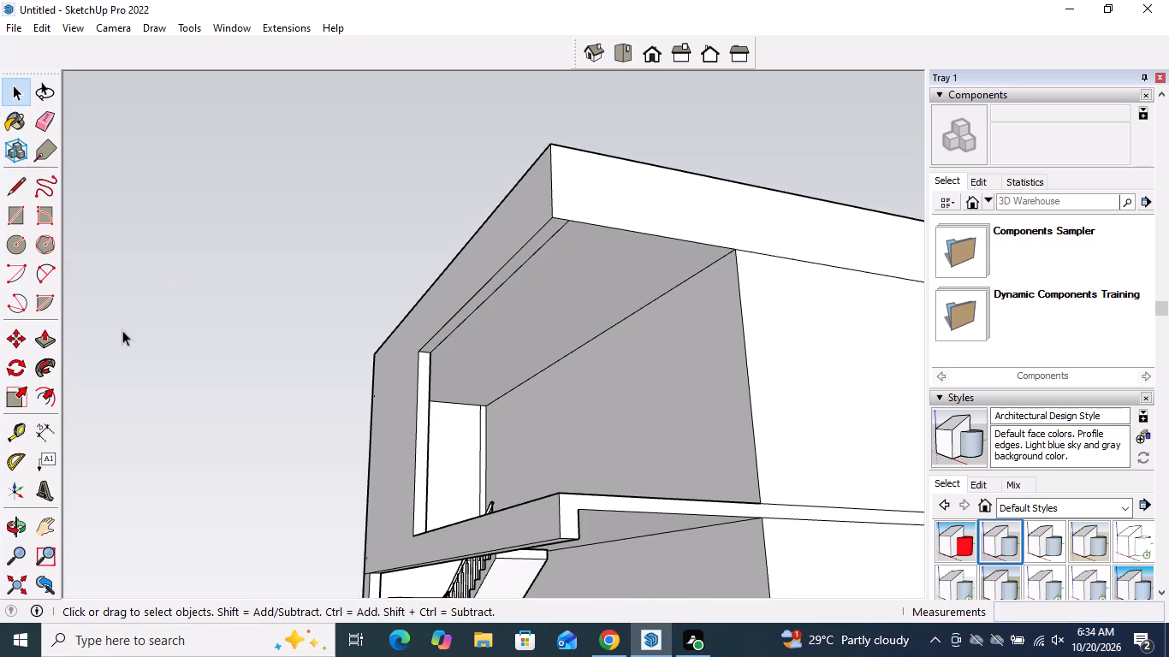
Pull the underside of the roof's front beam slightly down, below the level of the upper-floor ceiling.
click(39, 341)
click(544, 232)
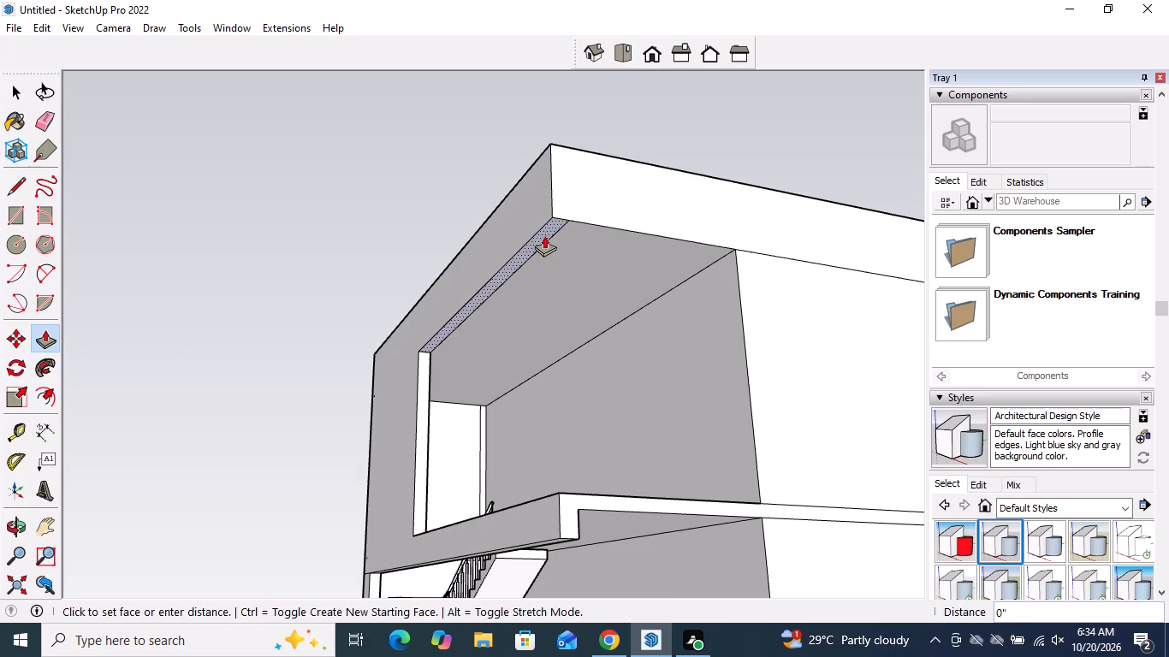
click(544, 242)
middle_drag(599, 184, 883, 305)
scroll(774, 280, down, 3)
middle_drag(772, 279, 510, 223)
middle_click(508, 223)
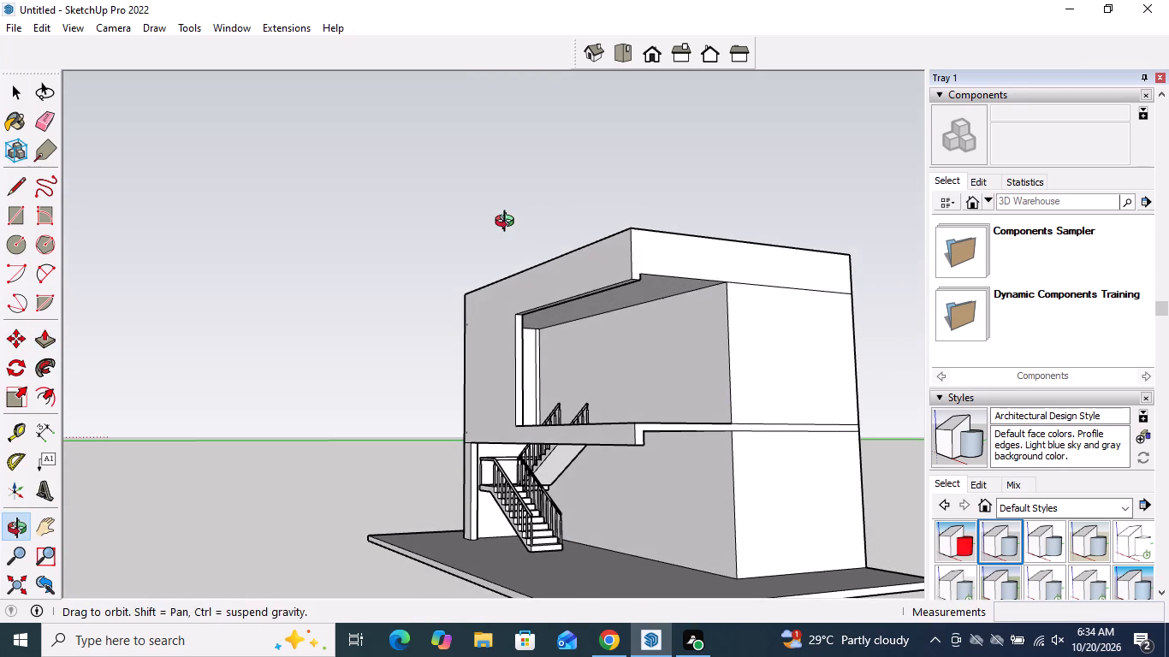
key(space)
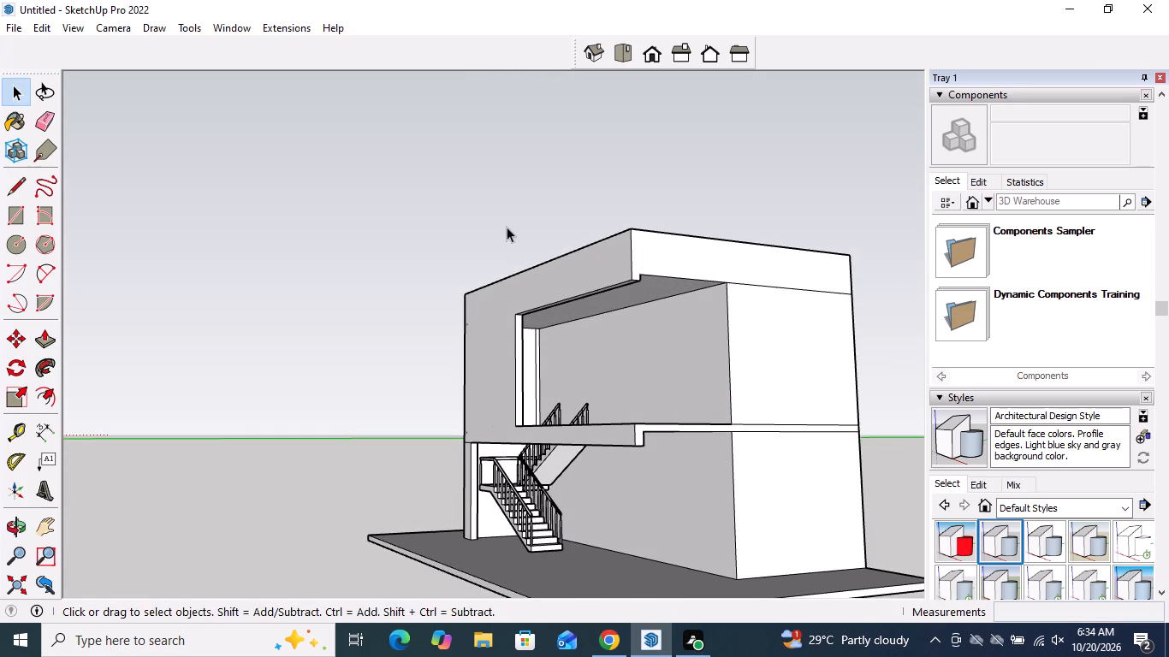
Draw a vertical line about 9' 6 7/8" long from the roof beam's outer front corner to the upper-floor slab's corner.
middle_drag(507, 226, 929, 311)
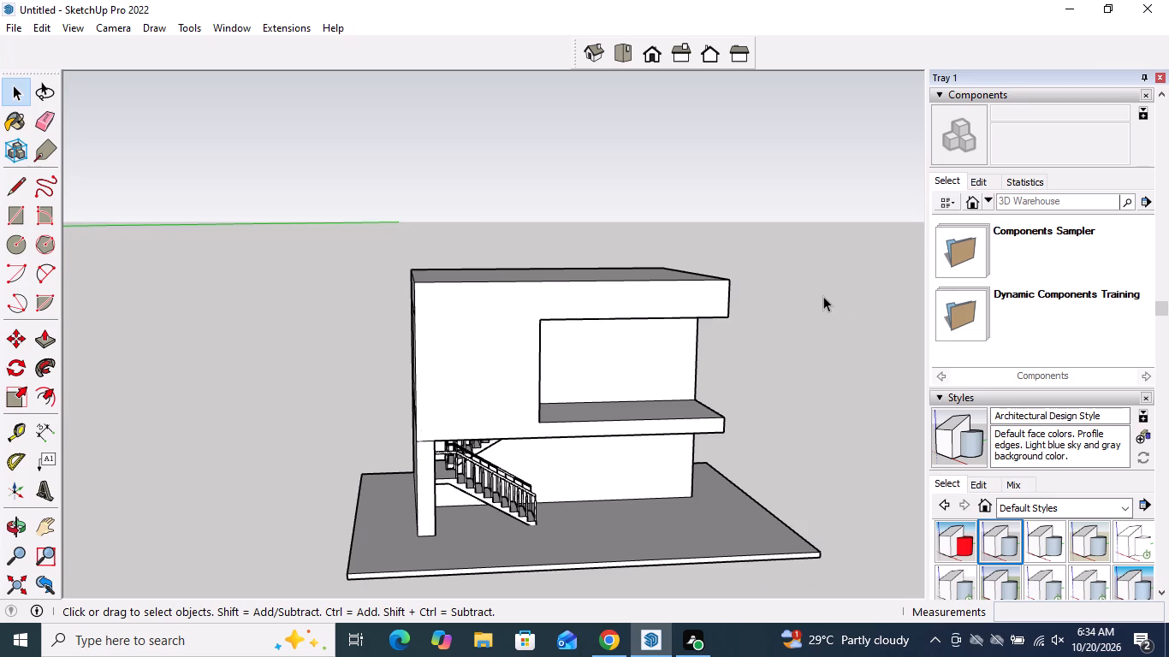
scroll(822, 298, up, 1)
middle_drag(822, 297, 816, 263)
scroll(632, 378, up, 1)
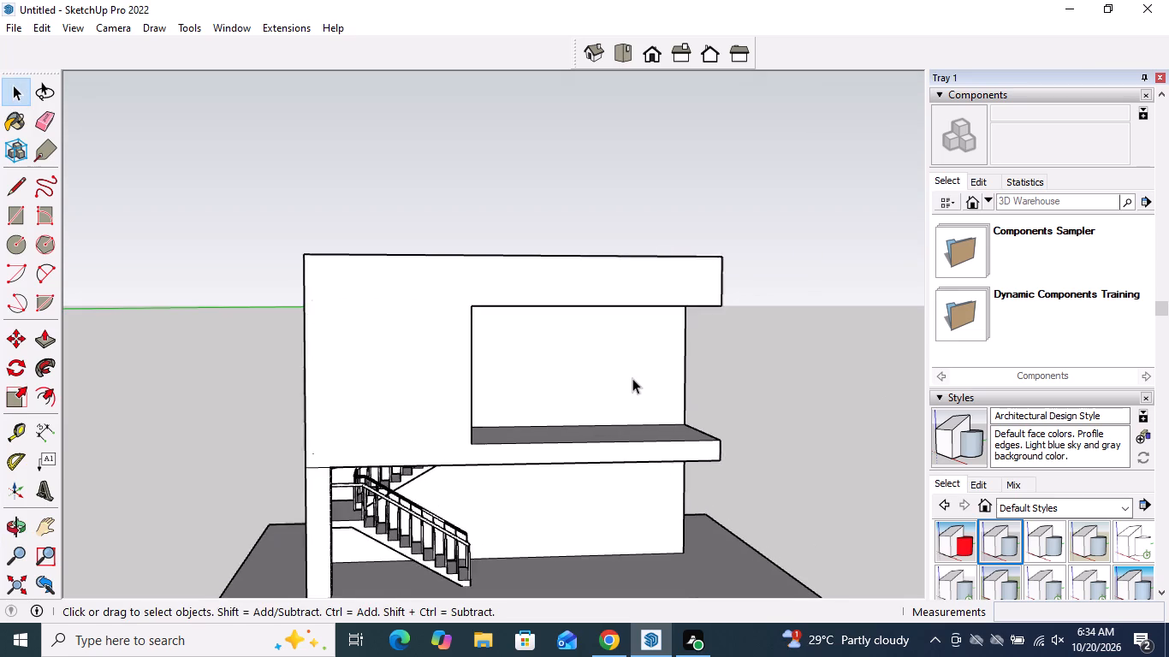
scroll(632, 378, up, 1)
middle_drag(606, 377, 584, 382)
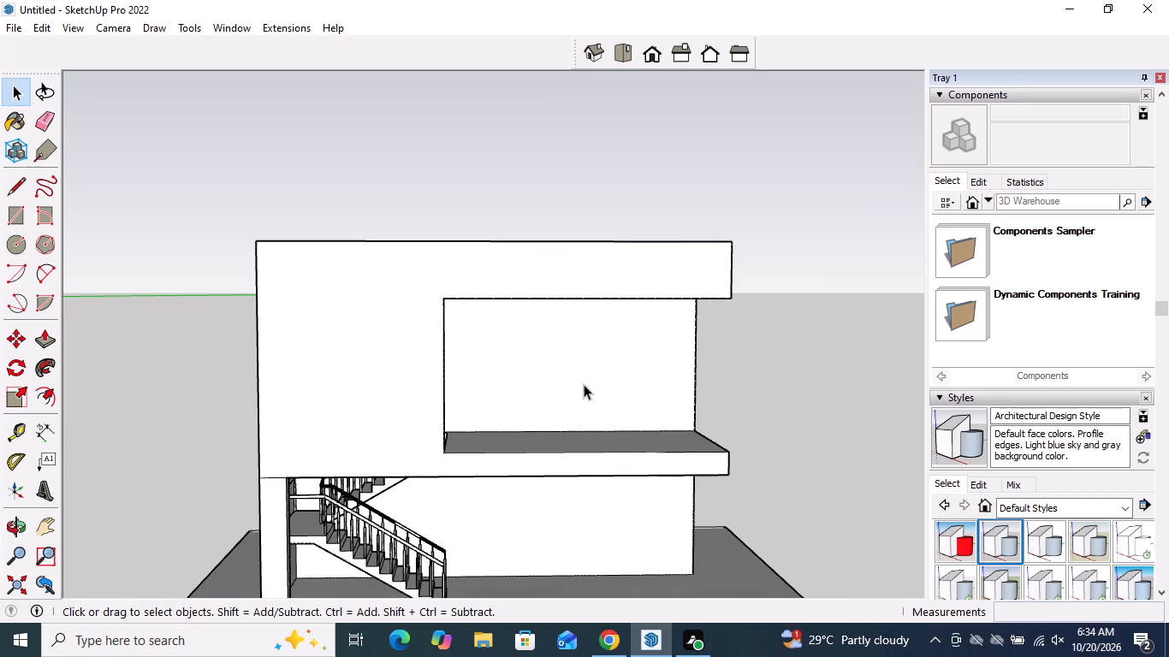
click(9, 181)
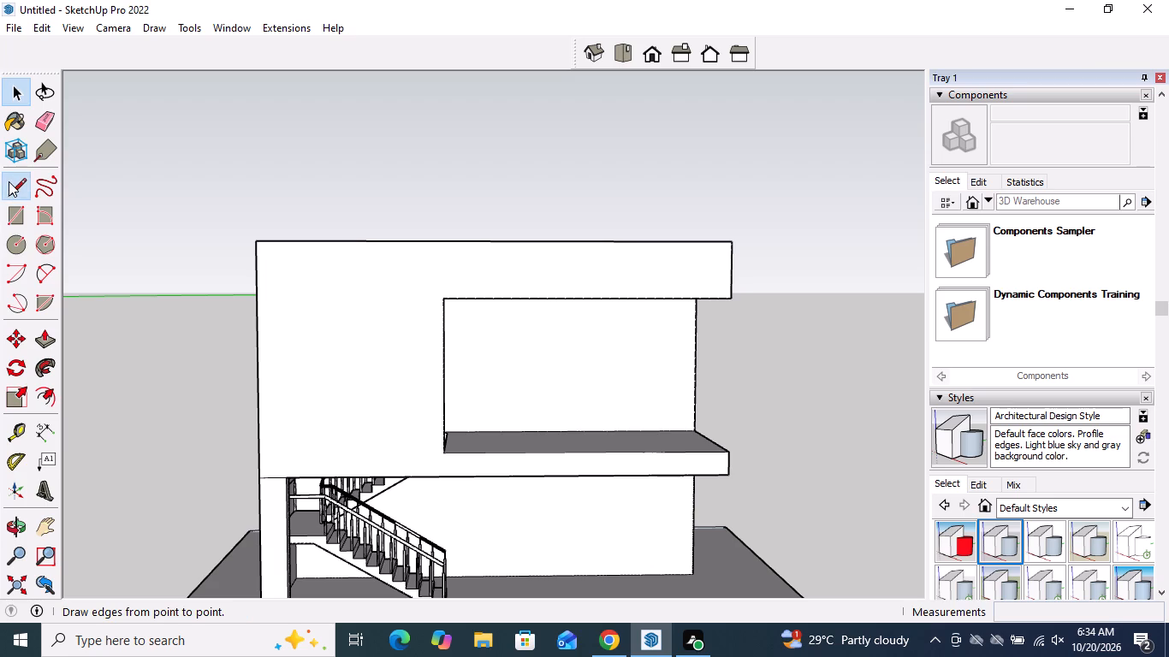
click(731, 298)
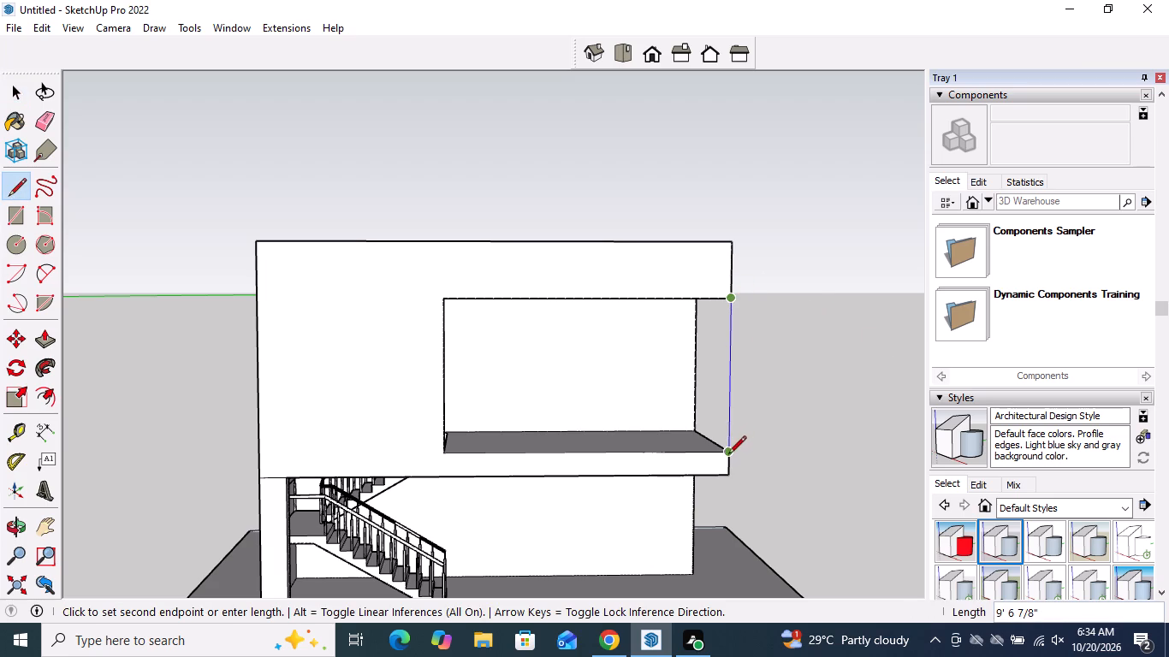
click(727, 456)
key(space)
Delete the face filling the upper floor's front opening.
middle_drag(766, 431, 578, 442)
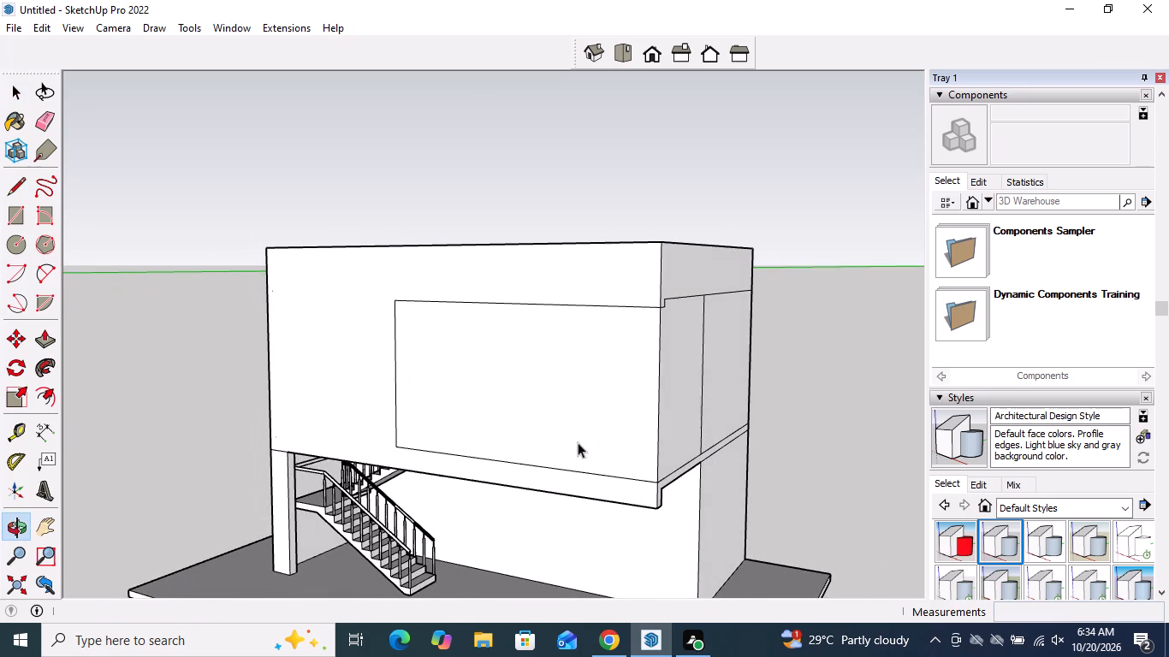
click(573, 420)
key(Delete)
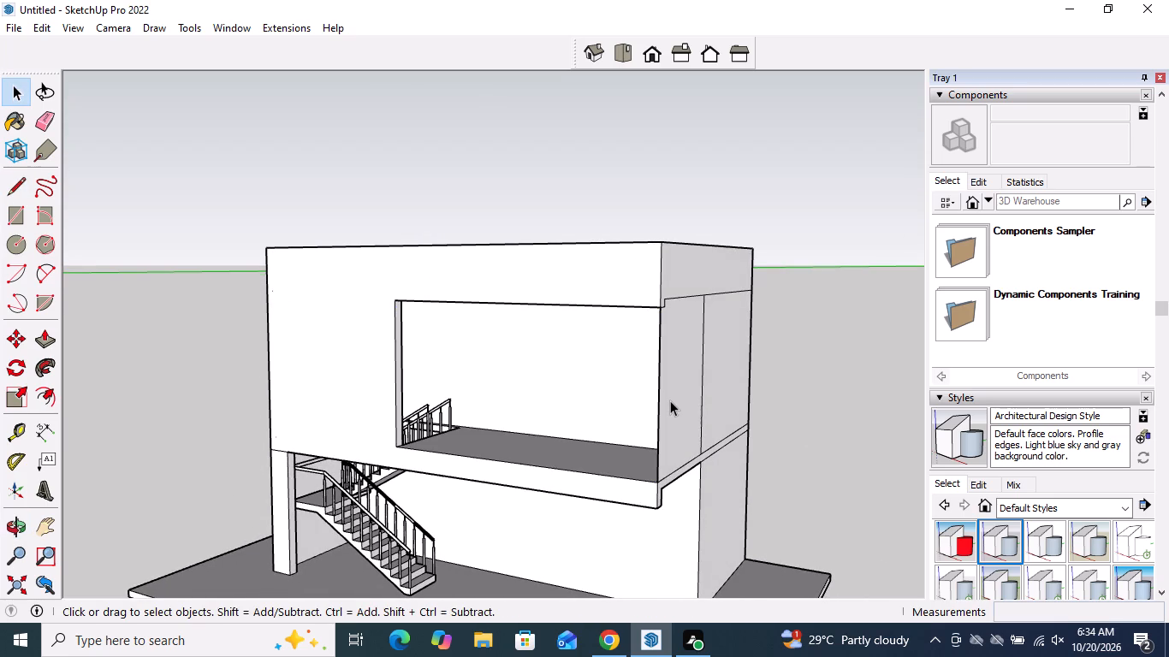
Draw a second vertical line about 9' 6 7/8" long on the open end's face, from the beam's inner corner to the floor.
middle_drag(669, 397, 731, 387)
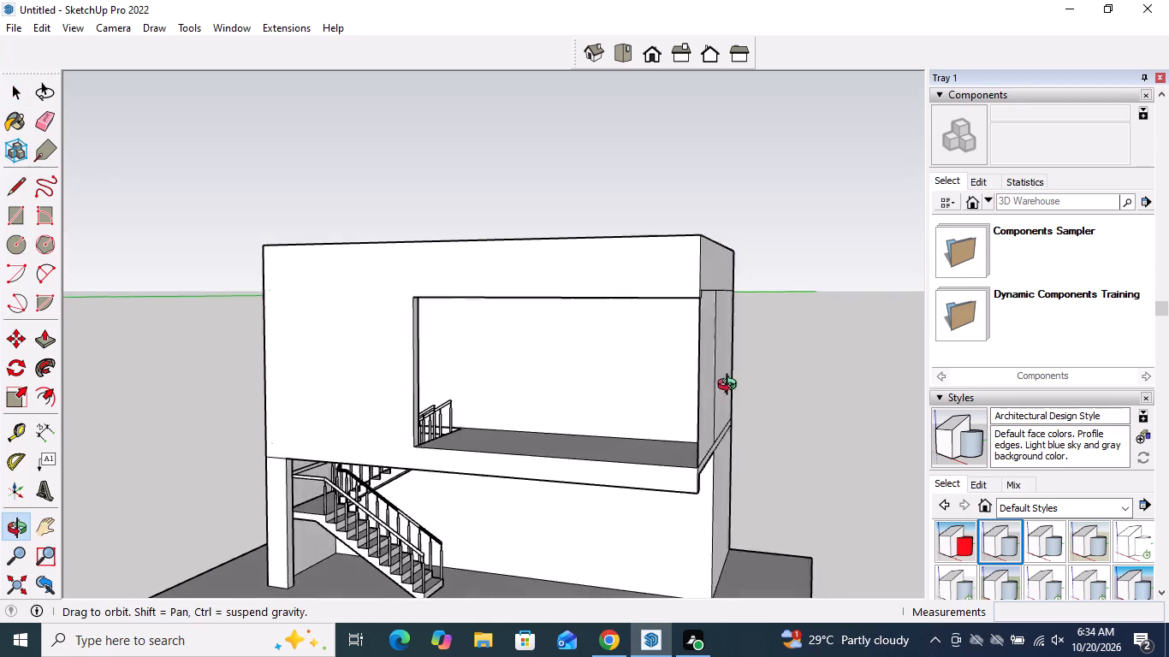
middle_drag(731, 387, 788, 377)
middle_drag(751, 395, 1012, 389)
scroll(713, 347, up, 3)
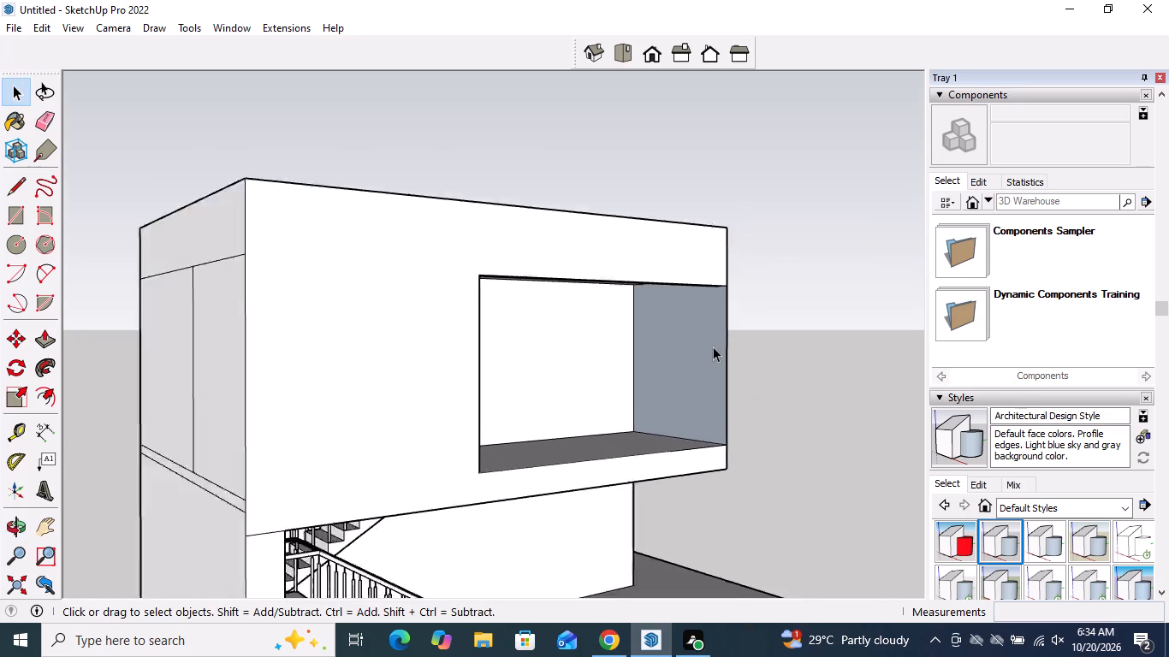
scroll(713, 346, up, 2)
middle_drag(711, 323, 712, 212)
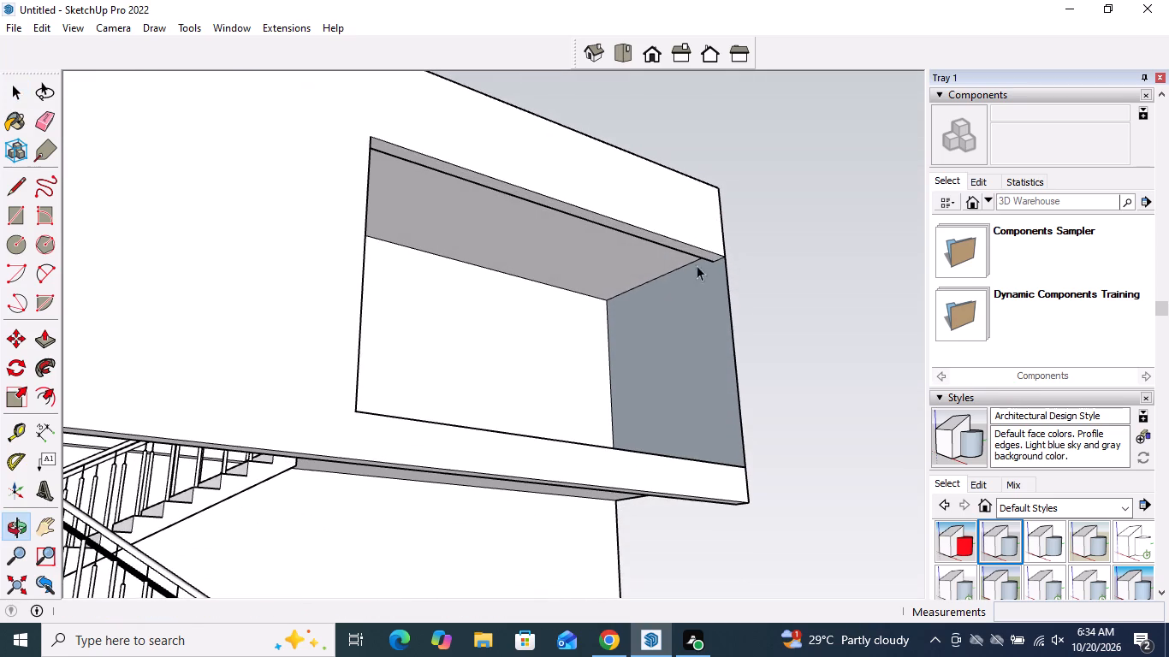
click(18, 184)
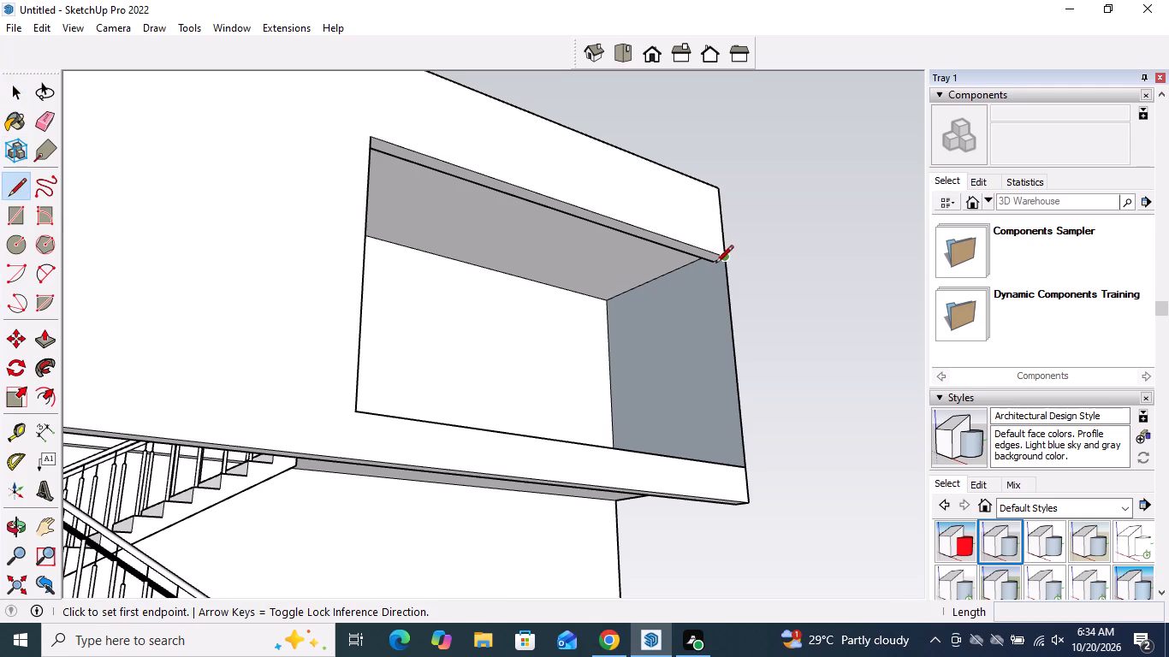
click(715, 265)
middle_drag(704, 324, 708, 561)
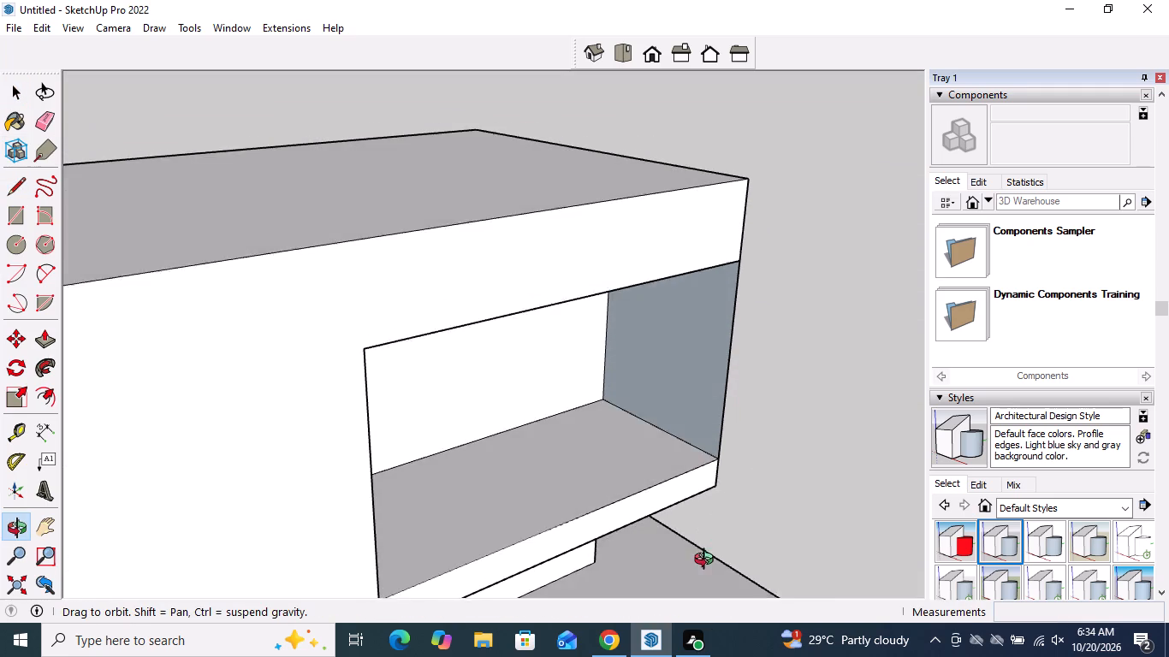
middle_drag(708, 561, 705, 578)
scroll(697, 434, up, 8)
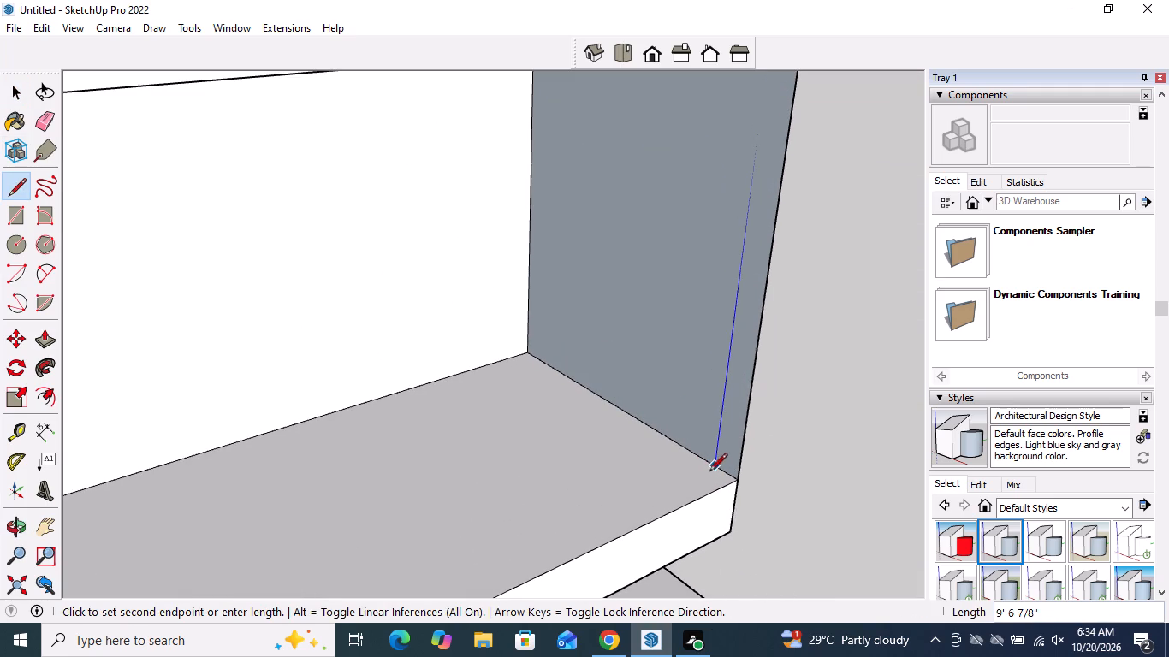
click(715, 473)
key(n)
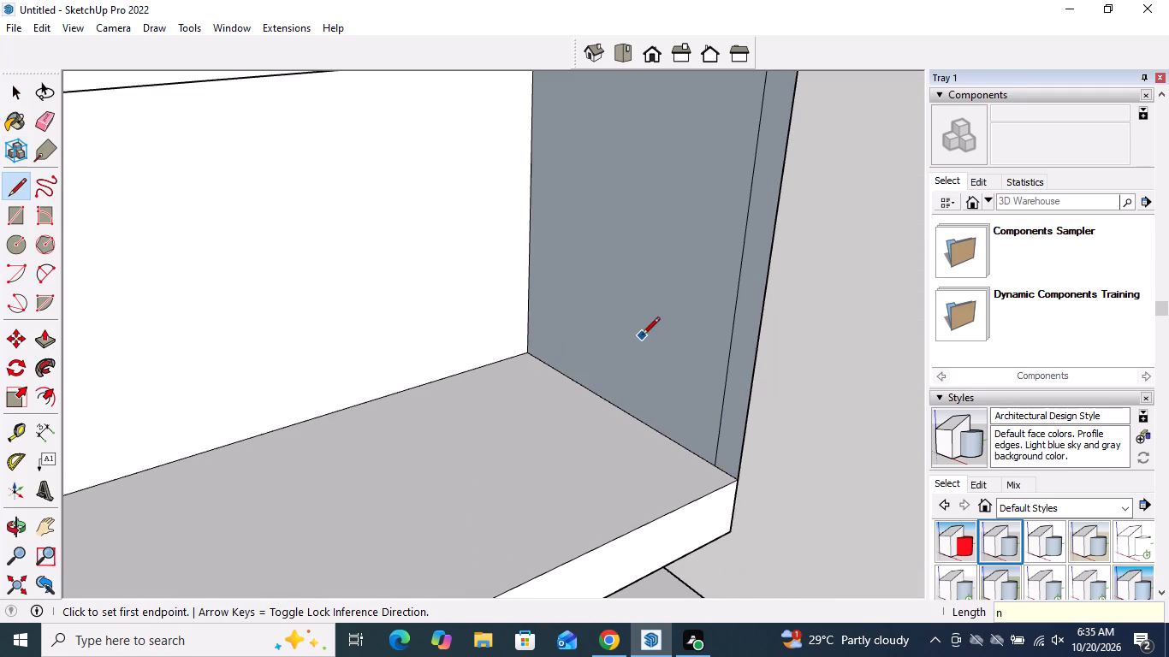
Delete the large face closing the upper floor's open end, keeping the narrow strip at the front corner.
key(space)
click(641, 335)
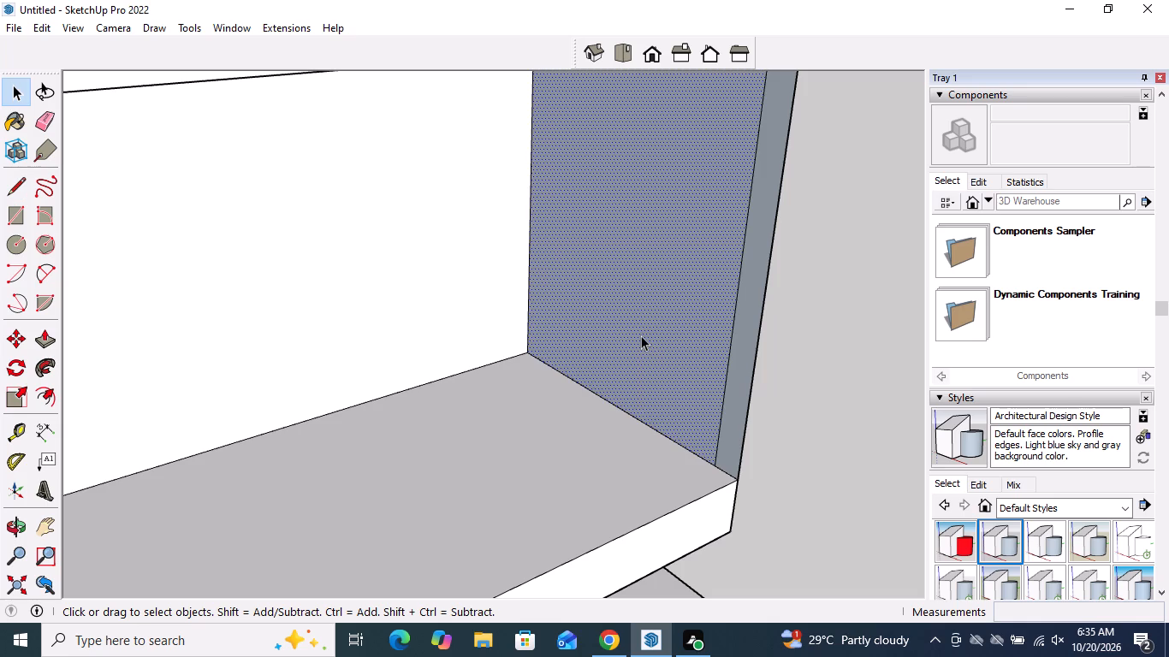
key(Delete)
click(641, 334)
key(Delete)
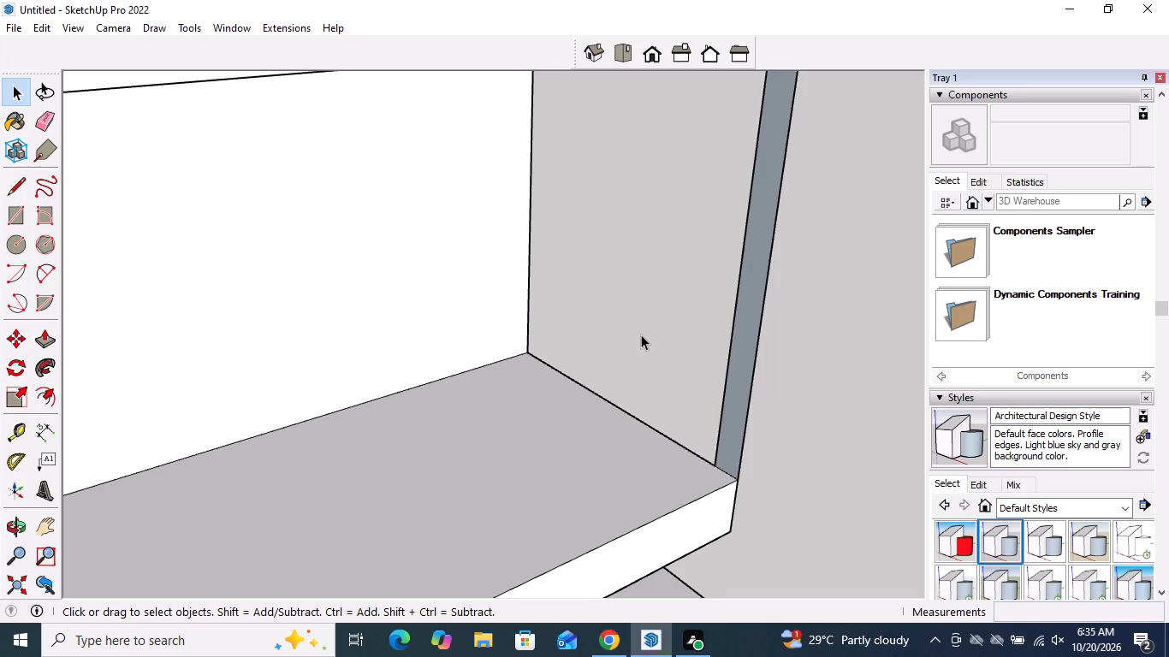
Pull the narrow vertical strip at the open end's front corner inward about 1' 3 7/8" to form a corner pillar.
middle_drag(641, 334, 647, 319)
scroll(647, 320, down, 3)
middle_drag(647, 320, 666, 139)
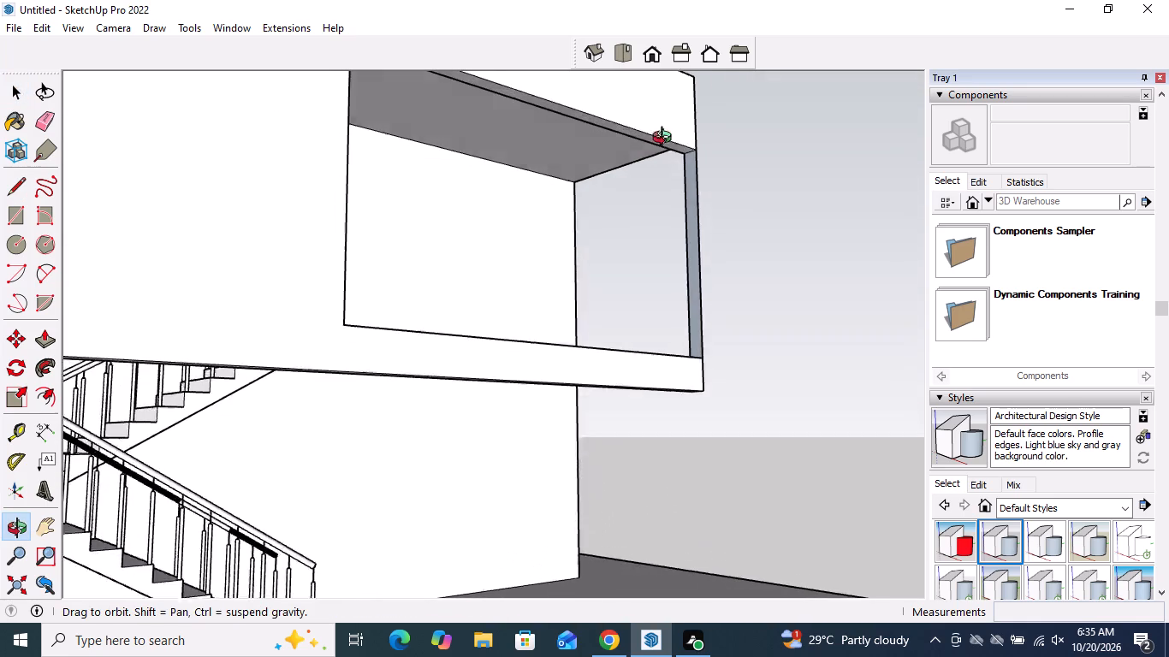
middle_drag(666, 139, 668, 133)
click(39, 346)
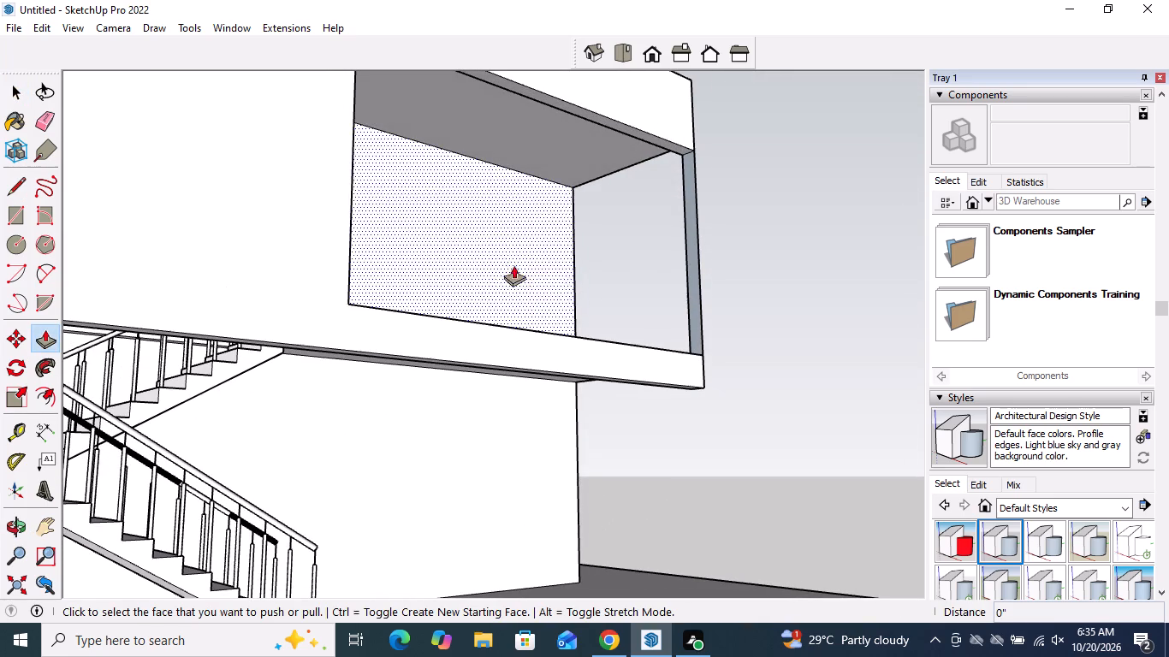
scroll(739, 176, up, 2)
scroll(595, 189, up, 2)
scroll(656, 216, down, 2)
click(694, 210)
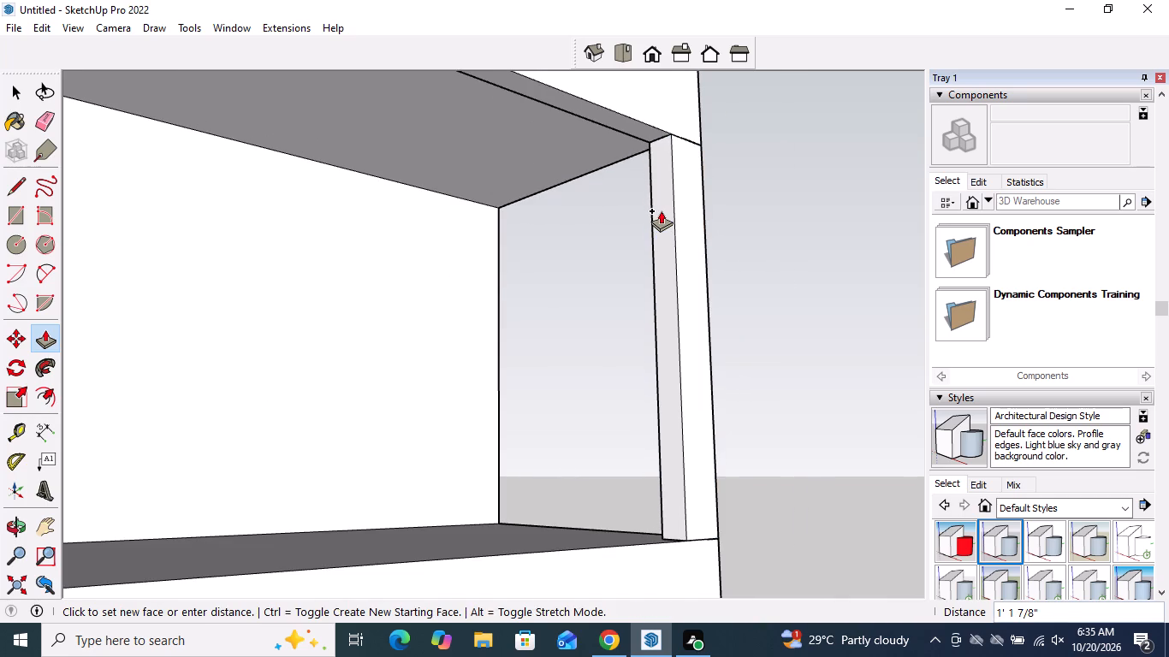
click(656, 211)
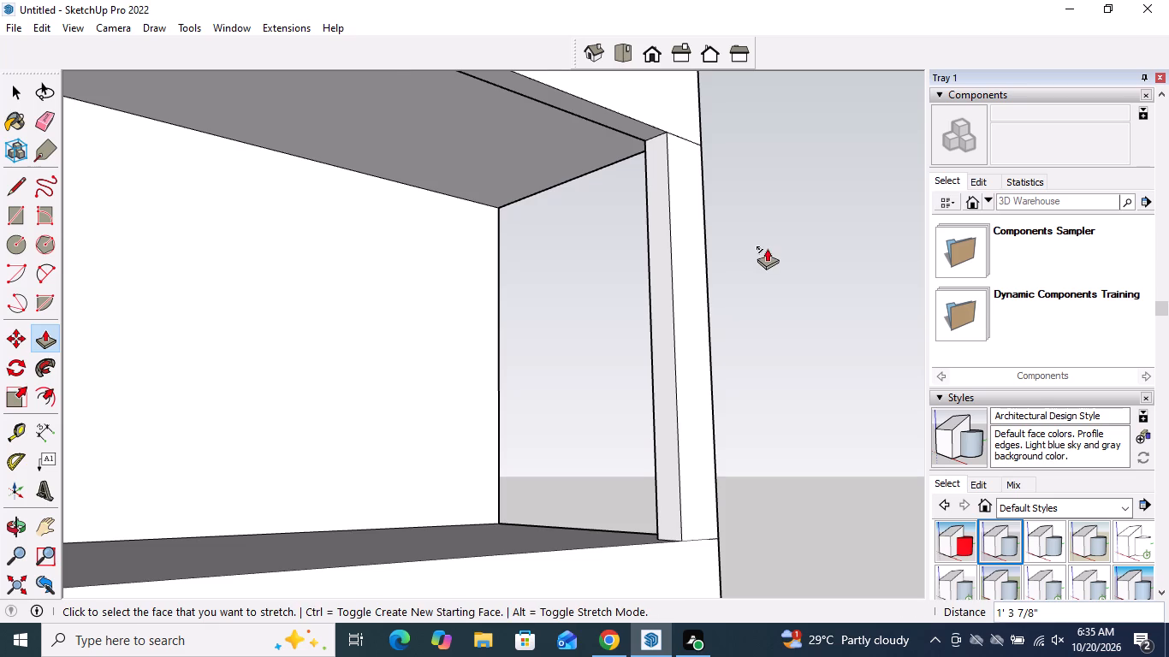
key(space)
Erase the two front-face edges separating the new corner pillar from the roof beam above and the floor beam below.
scroll(768, 248, down, 3)
middle_drag(768, 246, 526, 347)
scroll(490, 379, down, 3)
middle_drag(751, 328, 448, 319)
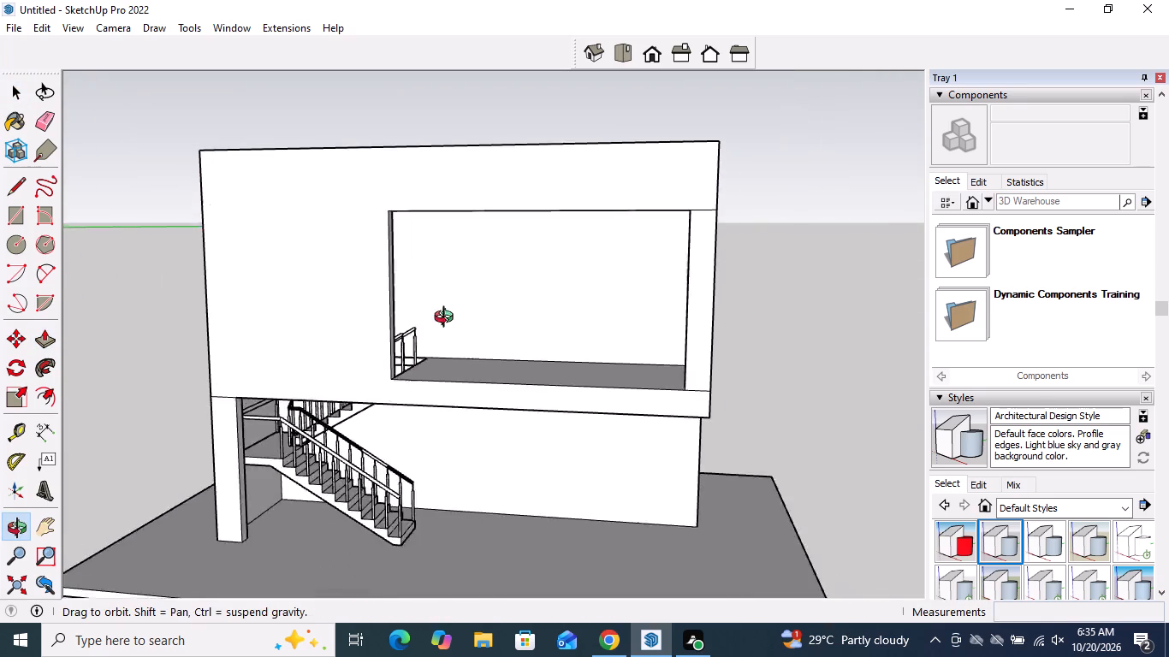
middle_drag(448, 319, 305, 305)
middle_drag(305, 305, 751, 393)
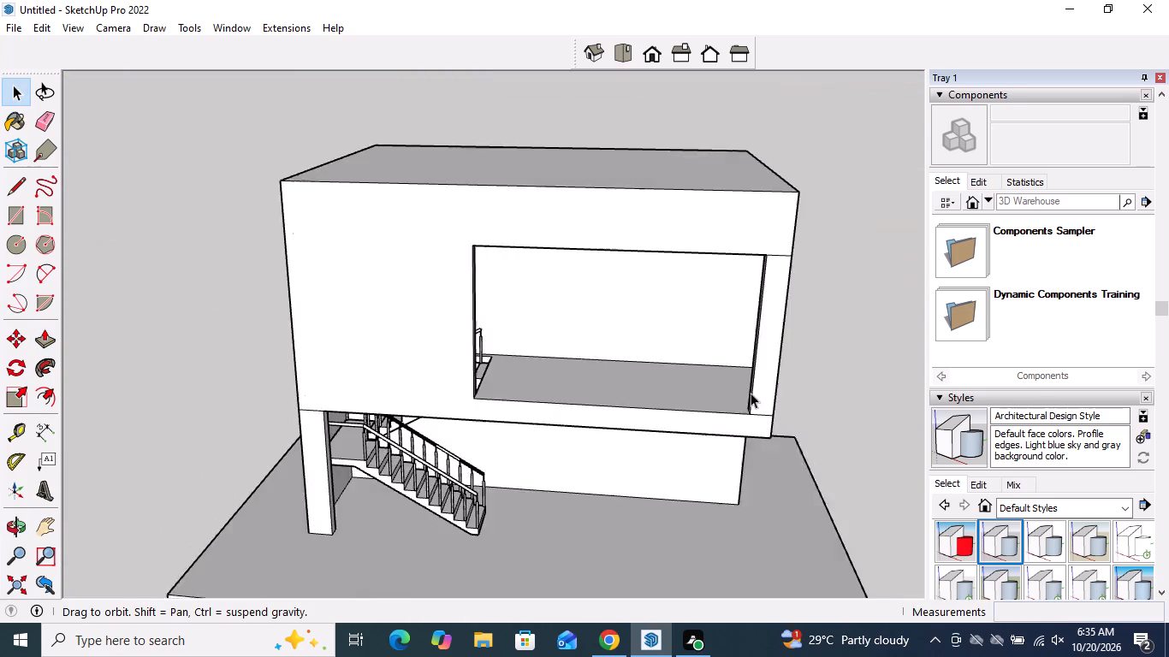
middle_drag(751, 393, 730, 398)
scroll(810, 263, up, 3)
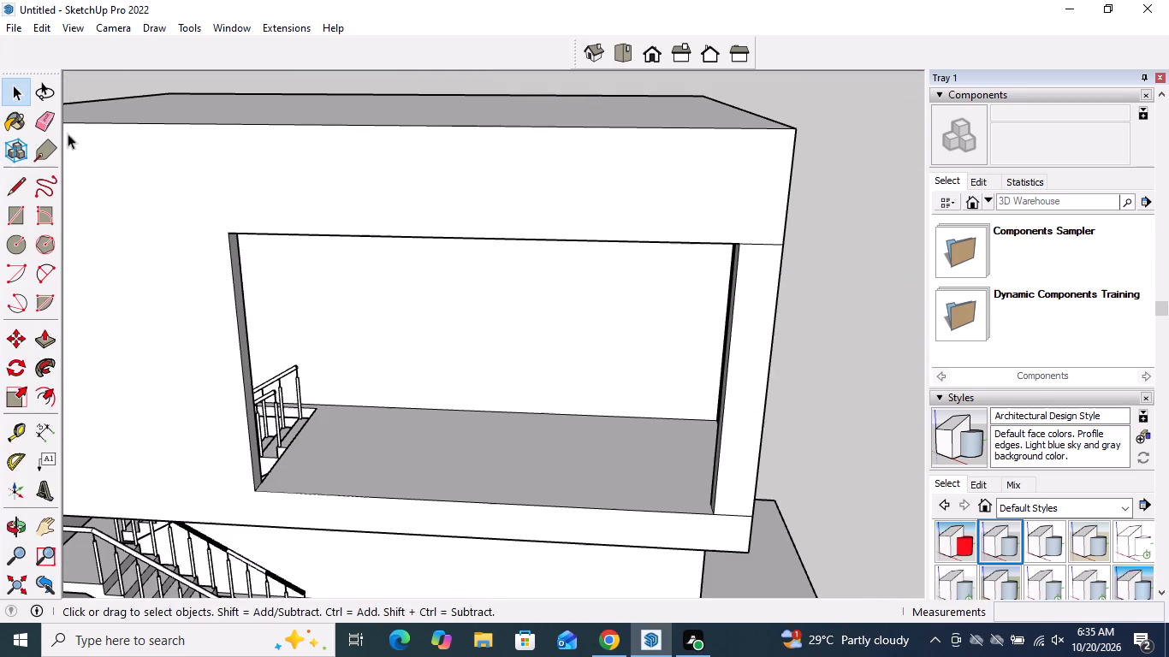
click(56, 126)
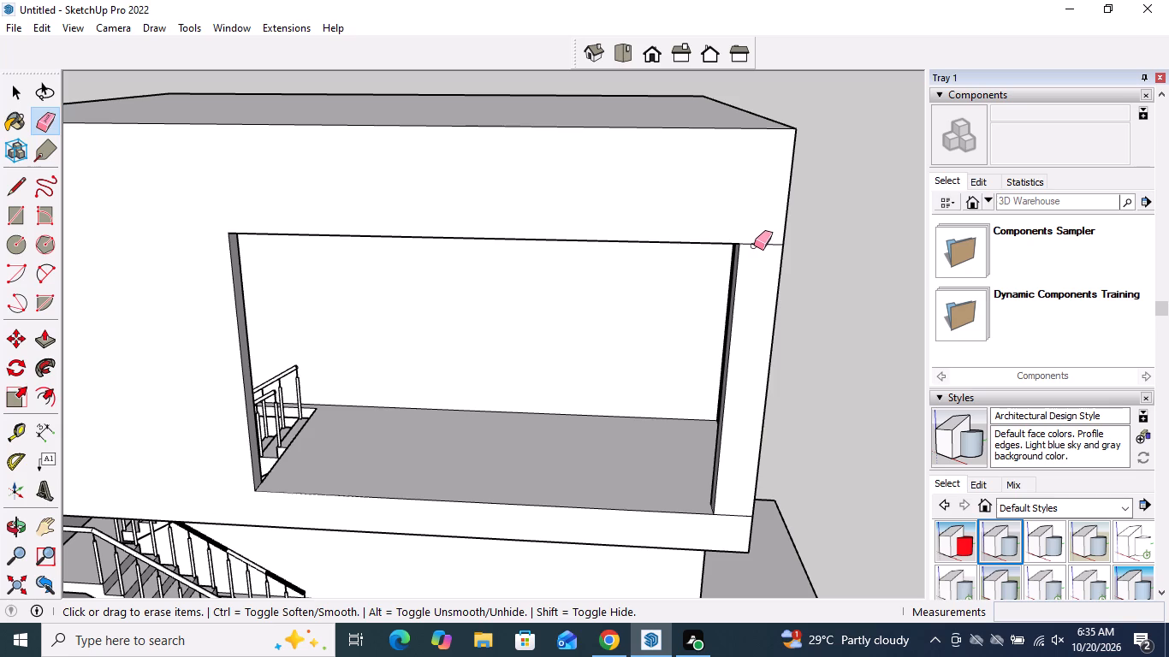
click(750, 242)
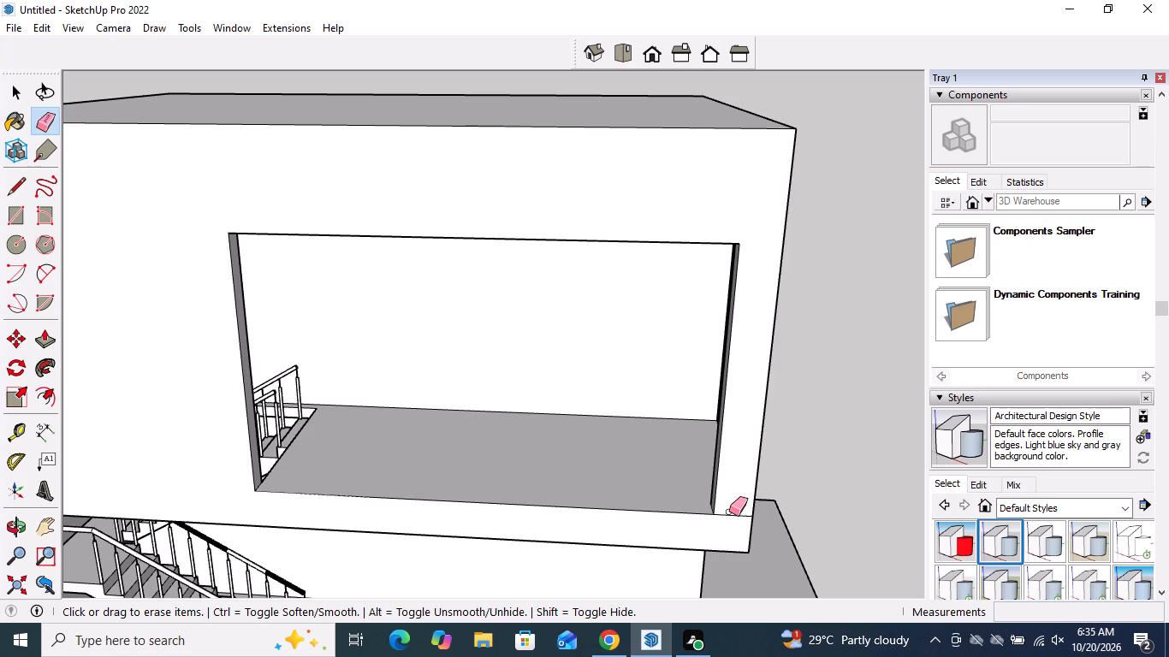
click(728, 516)
key(space)
Push the upper-floor ceiling face up about 10 3/8" into the thickened roof.
scroll(822, 420, down, 4)
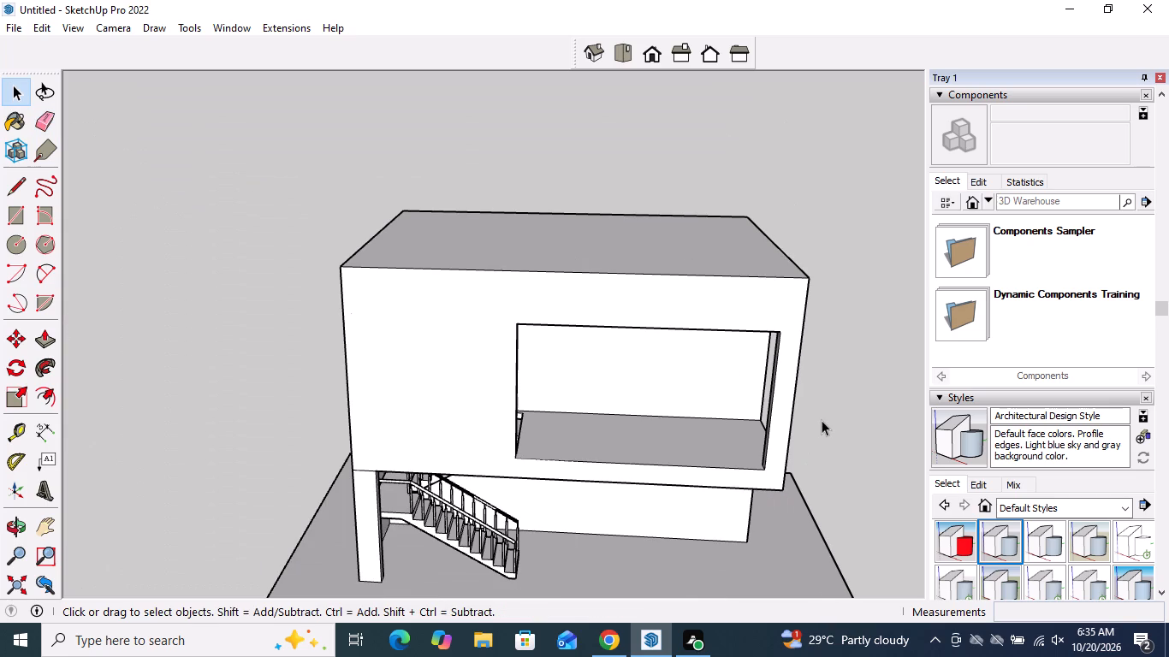
scroll(822, 420, down, 3)
middle_drag(719, 477, 687, 375)
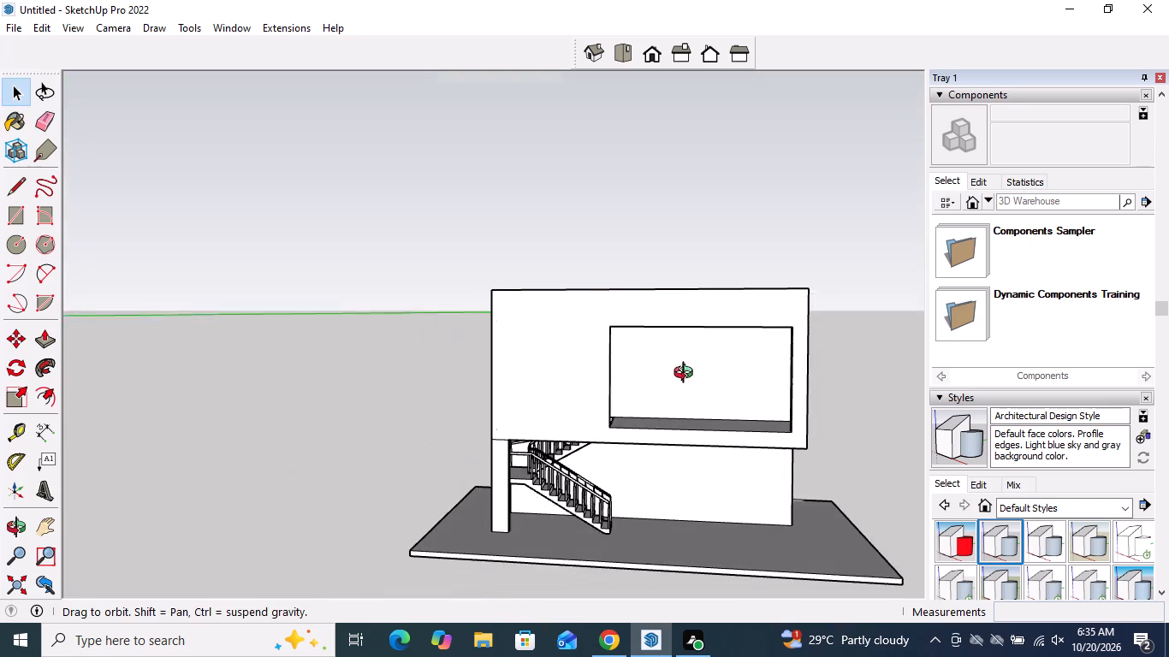
middle_drag(687, 375, 687, 373)
scroll(687, 373, up, 2)
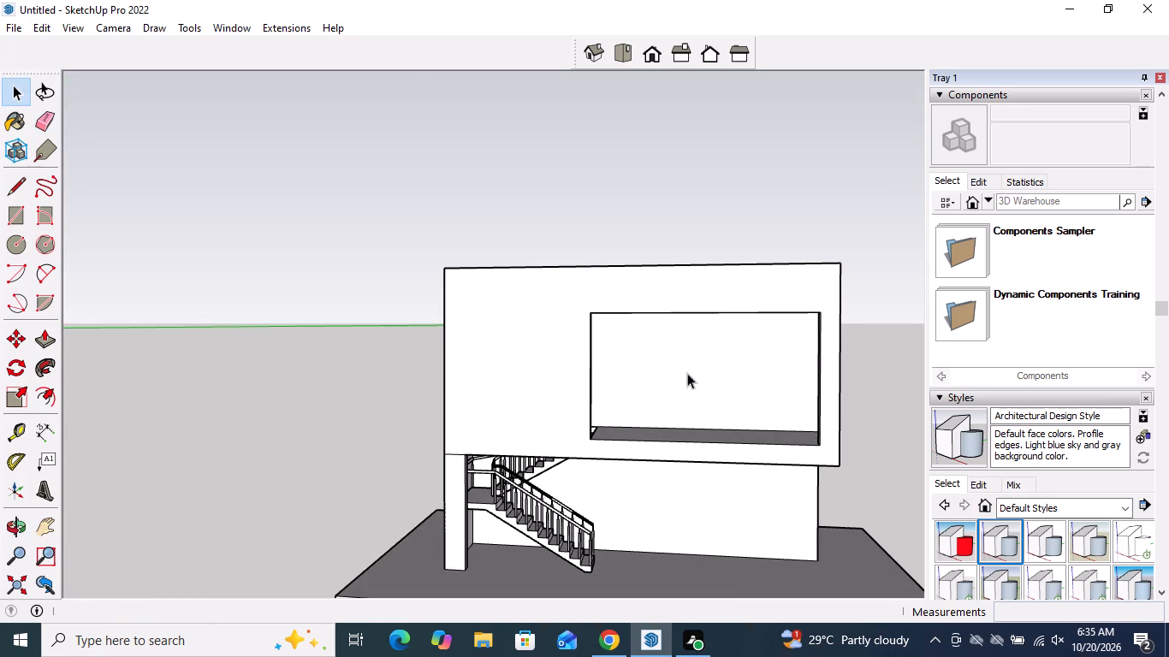
middle_drag(687, 372, 366, 358)
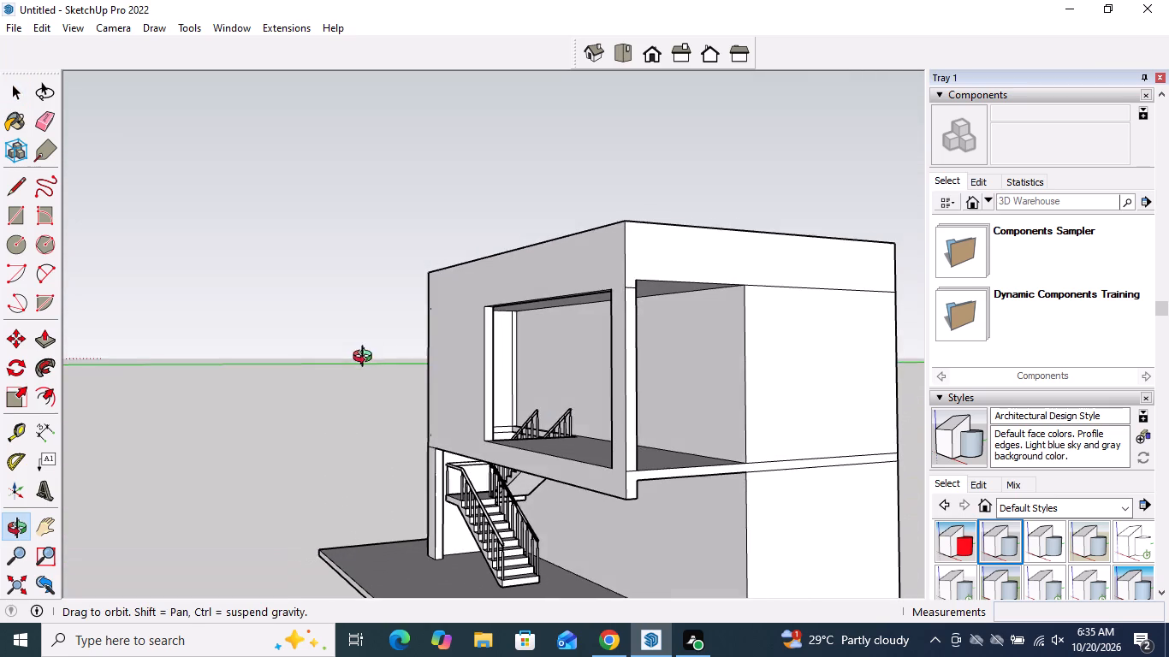
middle_drag(366, 358, 366, 359)
middle_drag(627, 305, 635, 272)
scroll(635, 272, up, 5)
middle_drag(635, 272, 449, 238)
scroll(519, 250, up, 4)
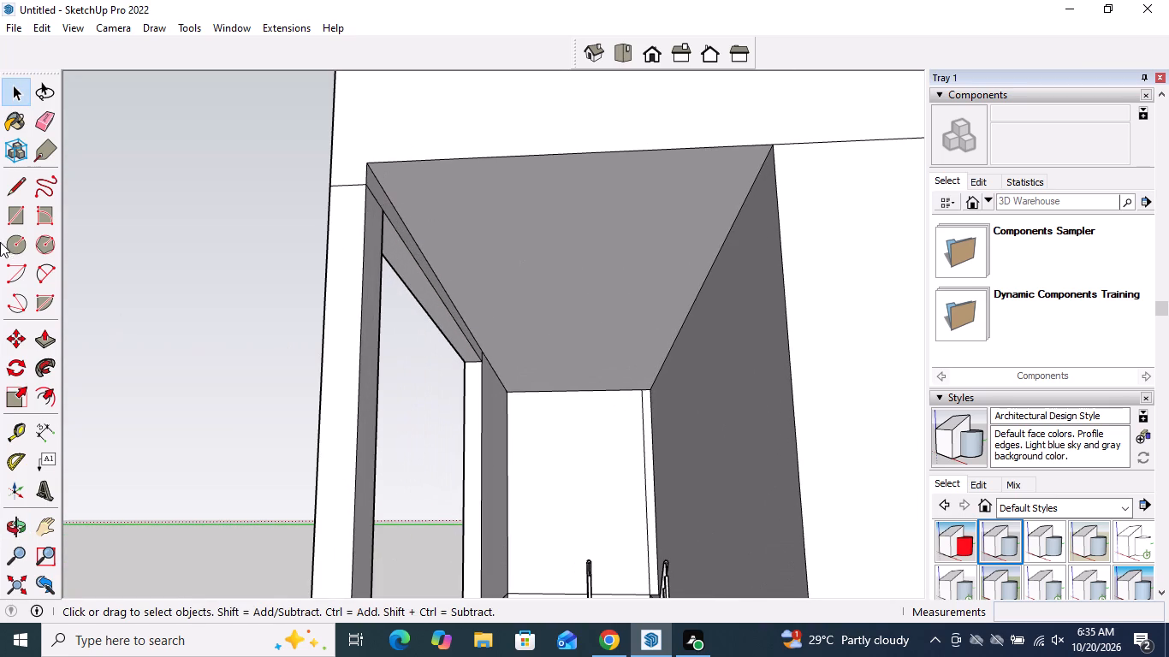
click(44, 342)
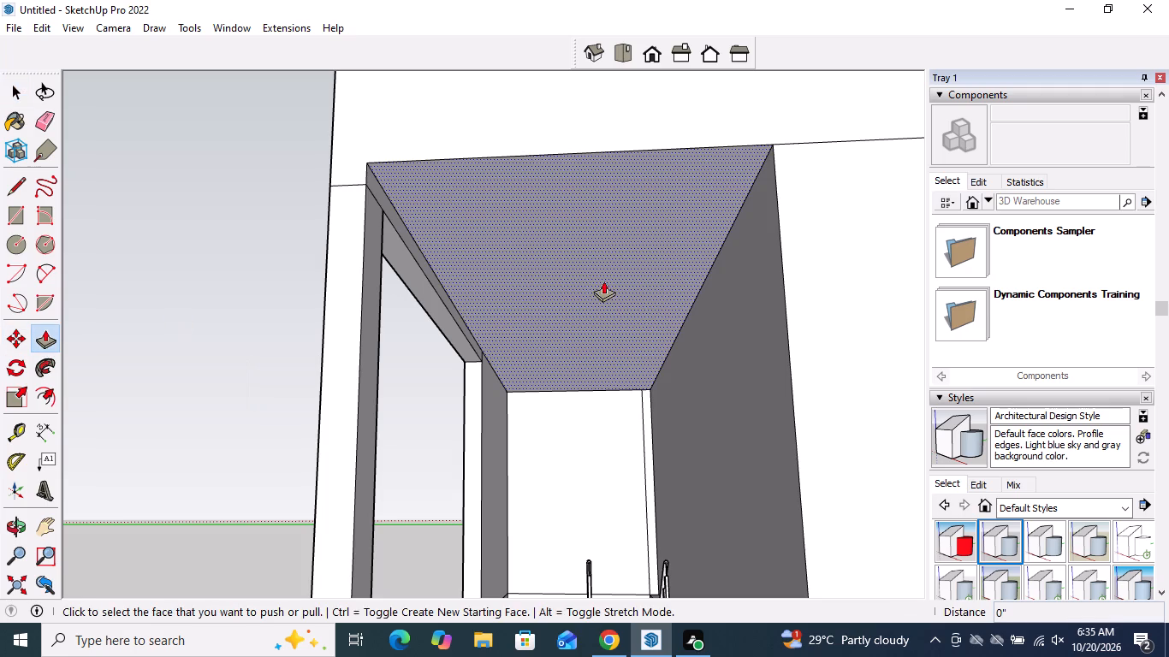
click(598, 280)
click(596, 250)
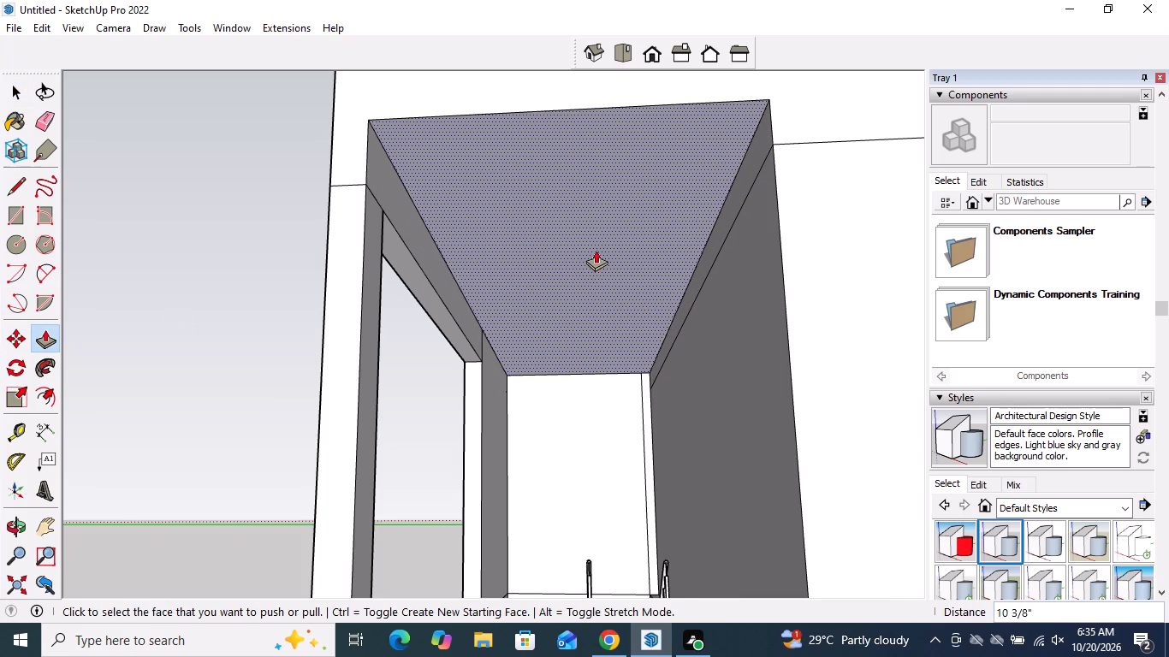
Push the underside of the beam above the upper floor's front opening up about 9".
middle_drag(568, 293, 786, 338)
scroll(786, 340, up, 3)
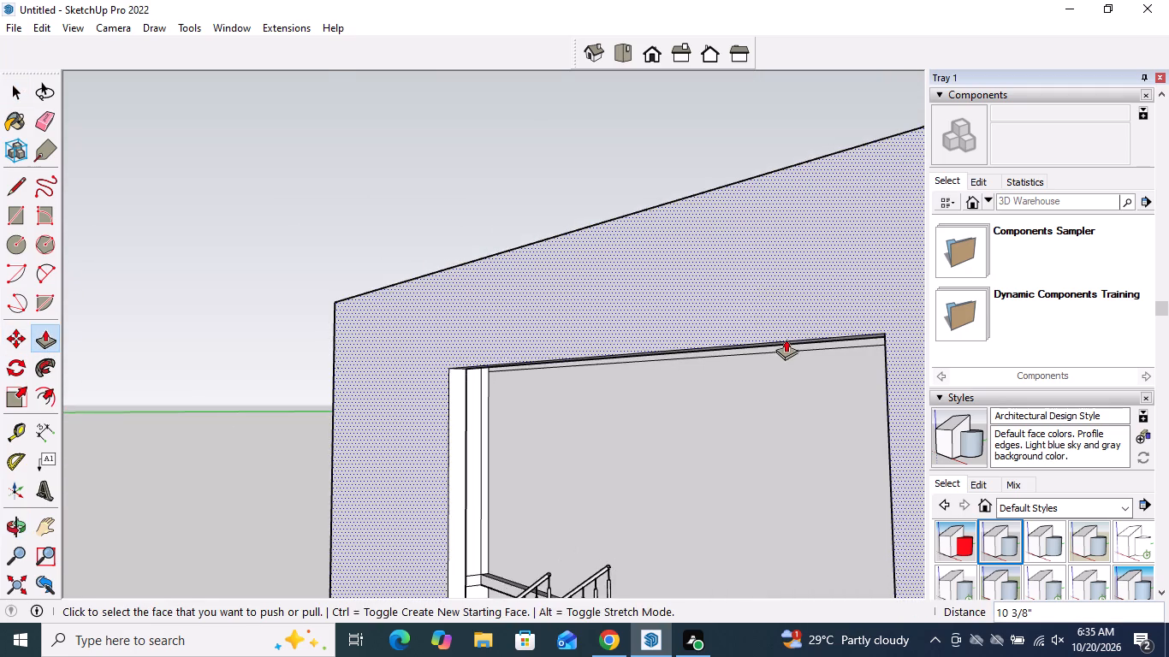
middle_drag(784, 332, 724, 208)
scroll(724, 208, up, 4)
click(675, 225)
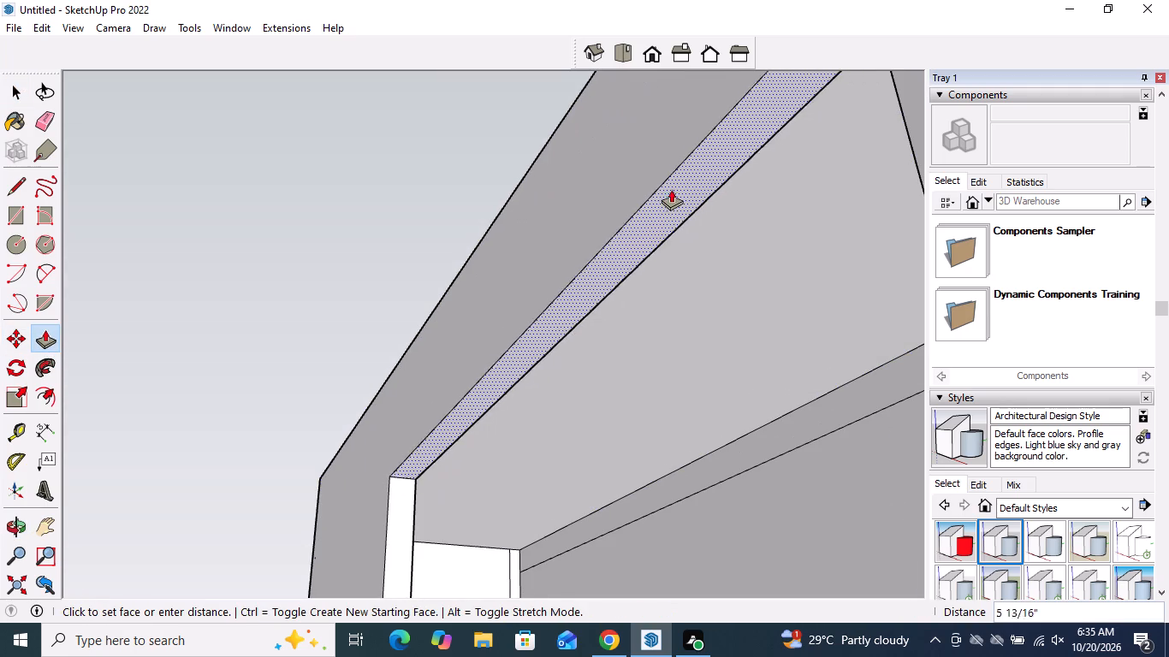
click(670, 174)
scroll(640, 311, down, 16)
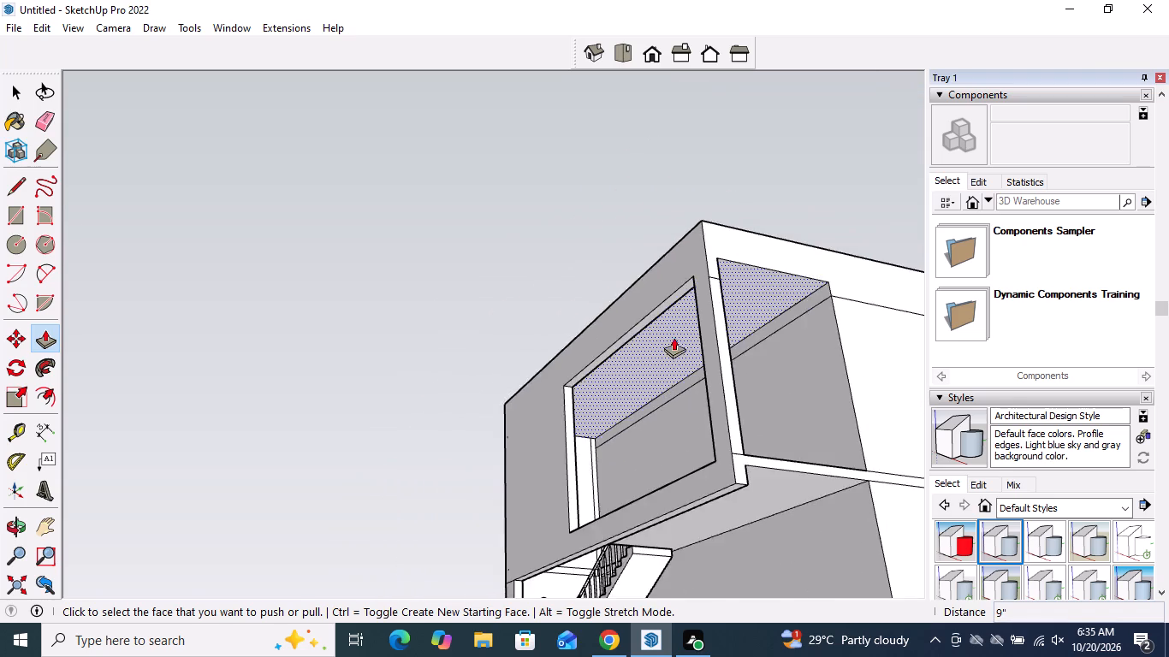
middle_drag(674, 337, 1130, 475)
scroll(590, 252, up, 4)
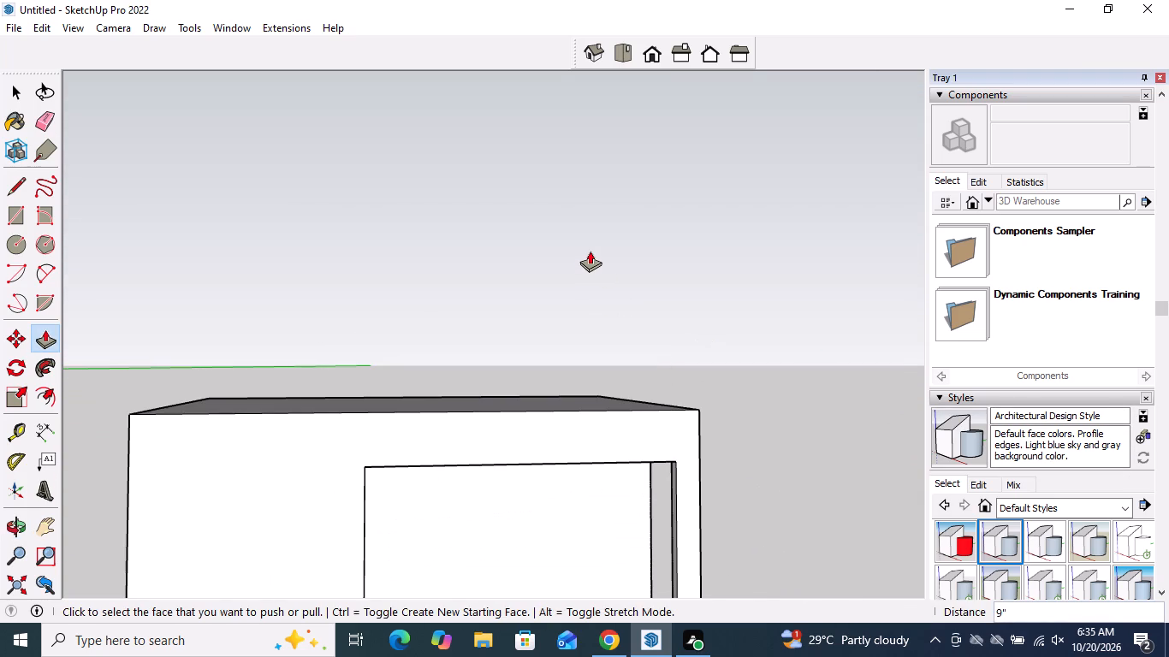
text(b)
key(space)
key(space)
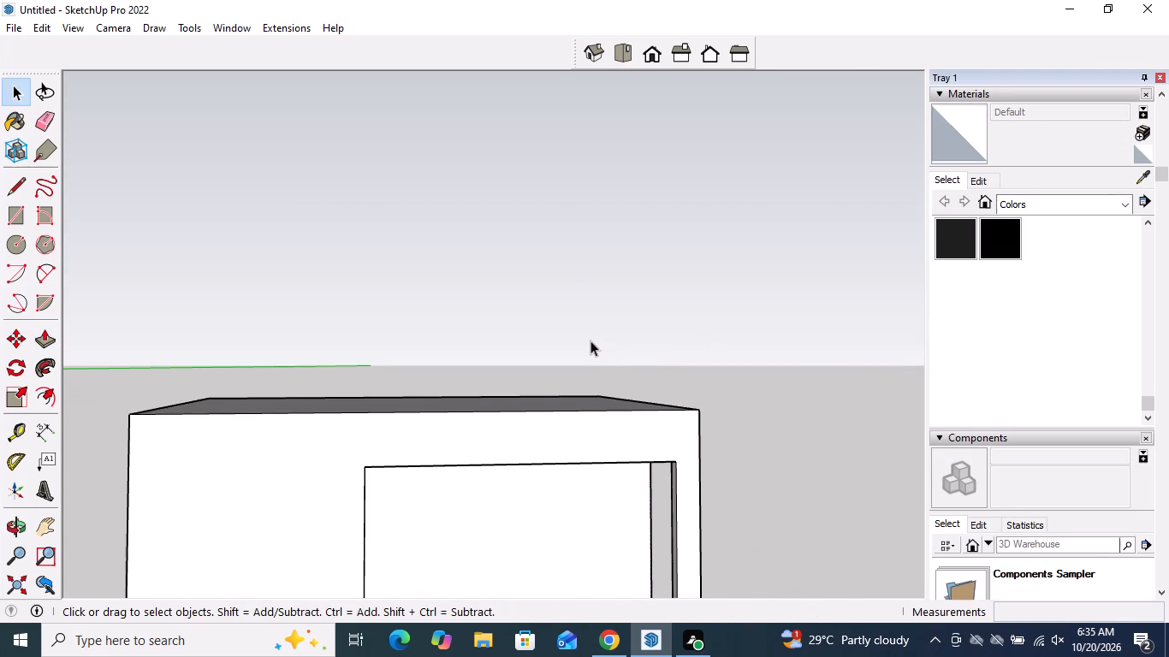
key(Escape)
Erase the leftover horizontal roof edges on the upper floor's interior wall, the outer end wall and the front corner pillar.
middle_drag(574, 324, 520, 240)
scroll(383, 251, down, 2)
middle_drag(608, 430, 300, 435)
scroll(321, 425, up, 1)
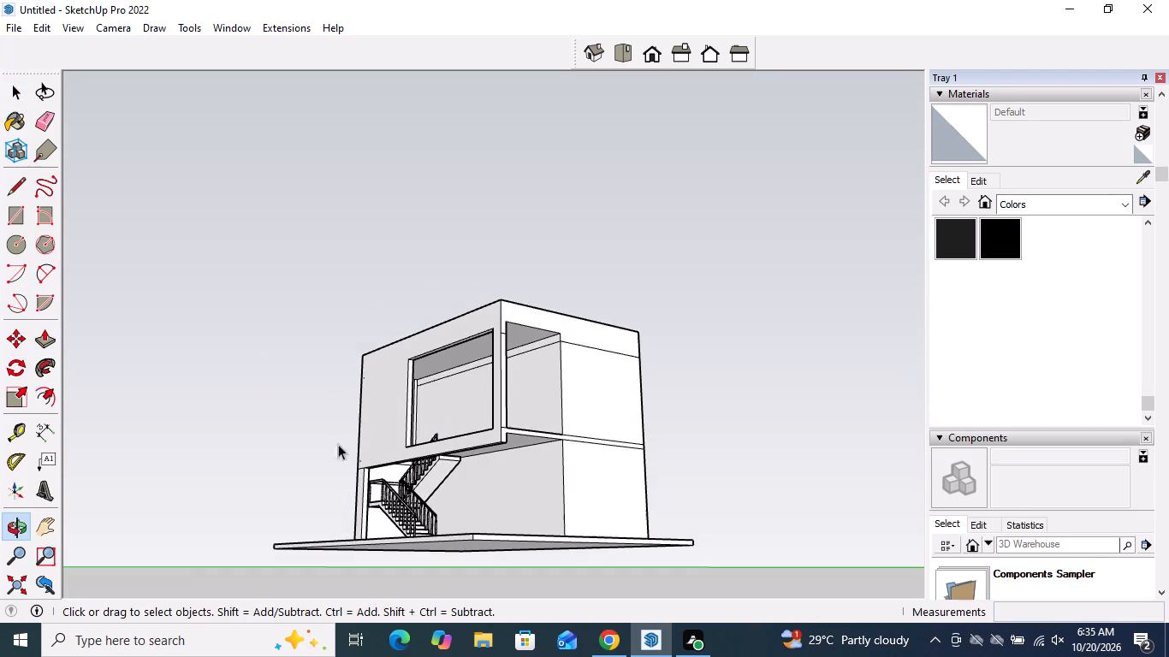
scroll(605, 287, up, 4)
scroll(508, 323, up, 9)
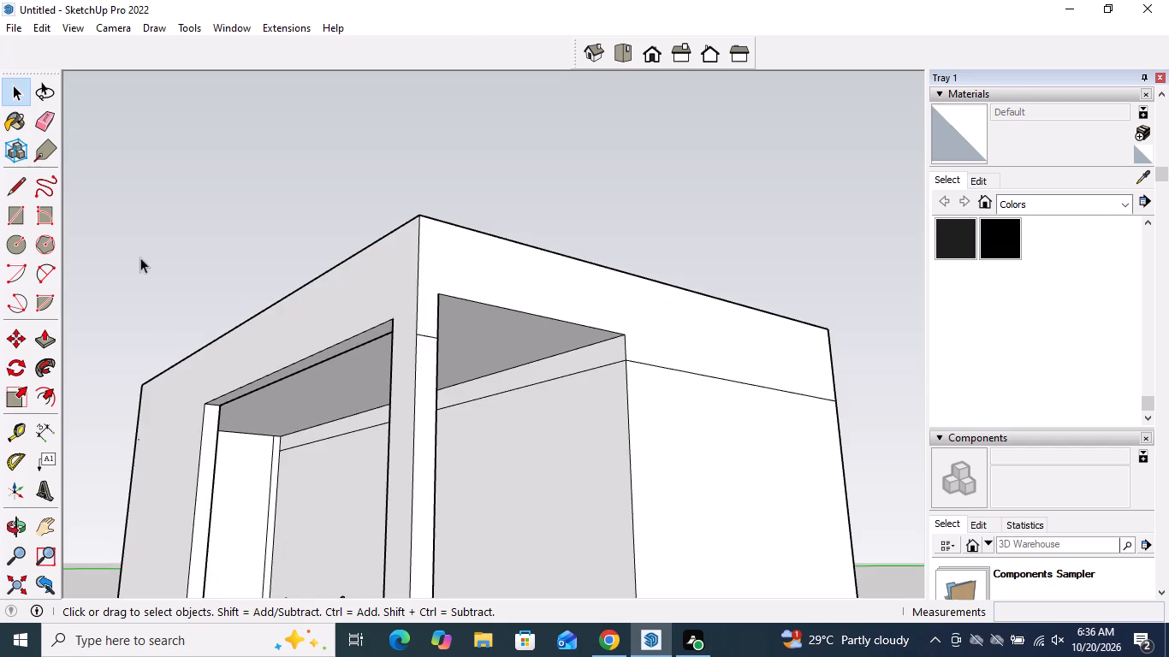
click(42, 157)
drag(40, 92, 40, 69)
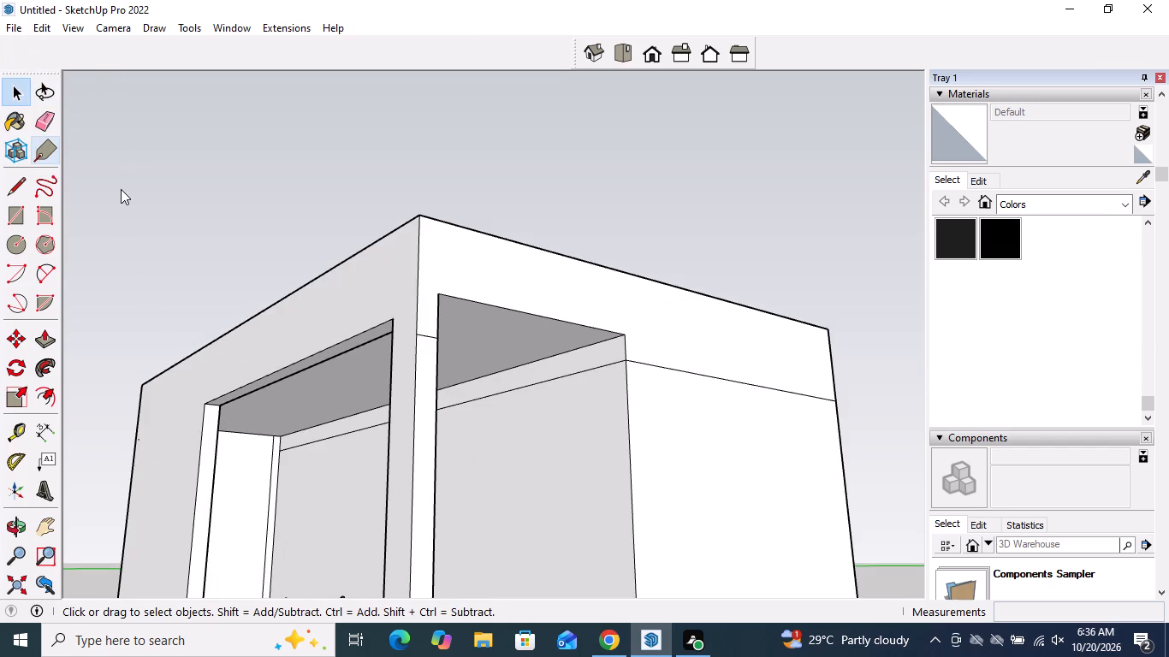
key(Escape)
click(45, 126)
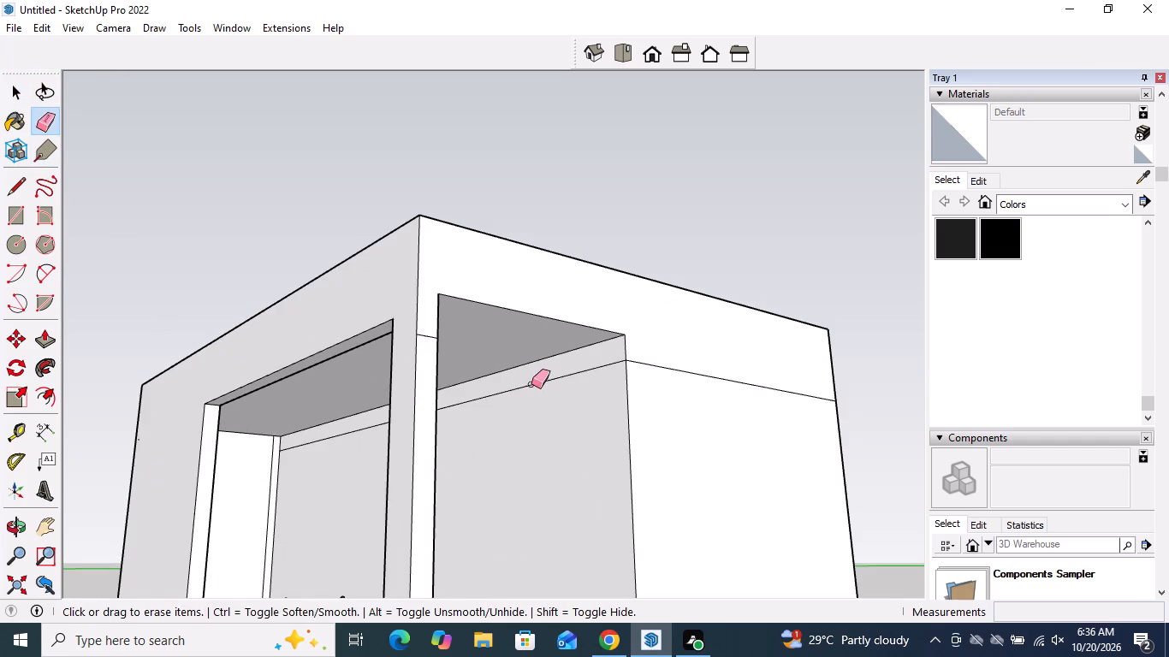
click(531, 382)
click(666, 367)
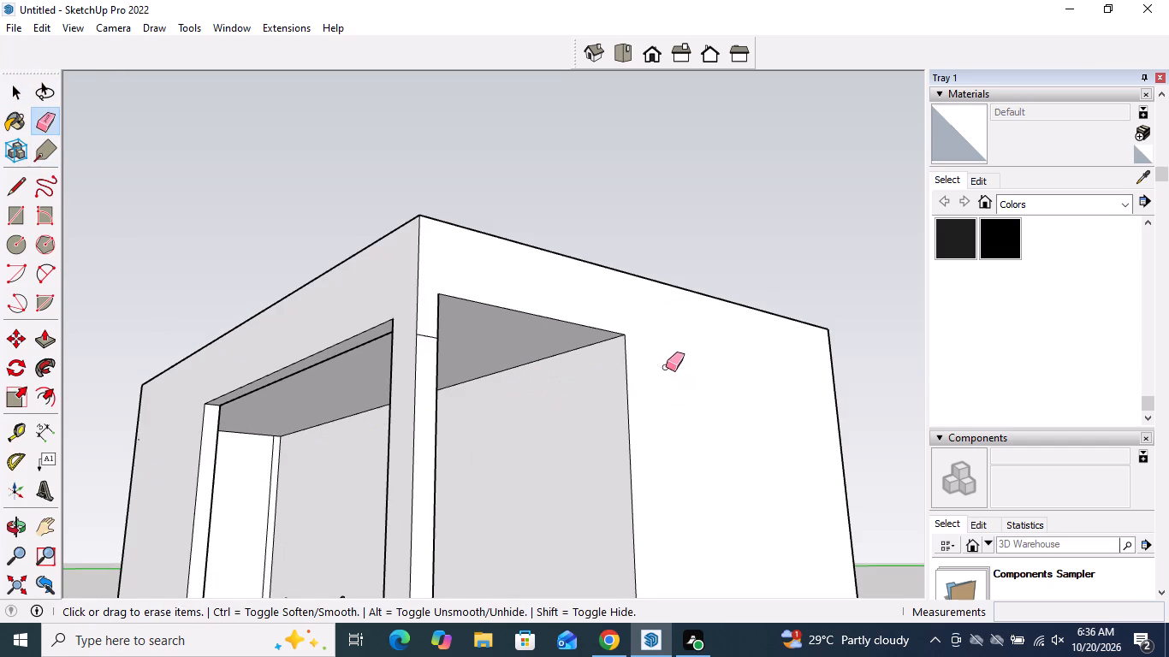
scroll(681, 359, down, 1)
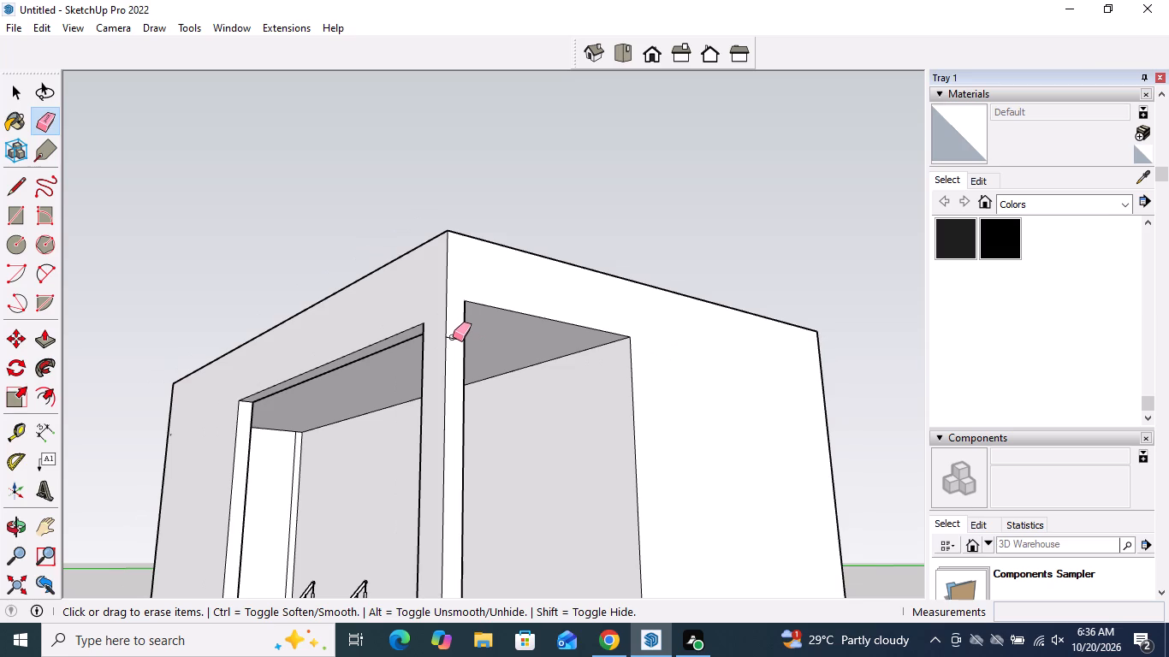
click(453, 337)
key(space)
Examine the upper floor's front opening, corner pillar and open end from several angles.
scroll(664, 195, down, 7)
middle_drag(682, 205, 698, 350)
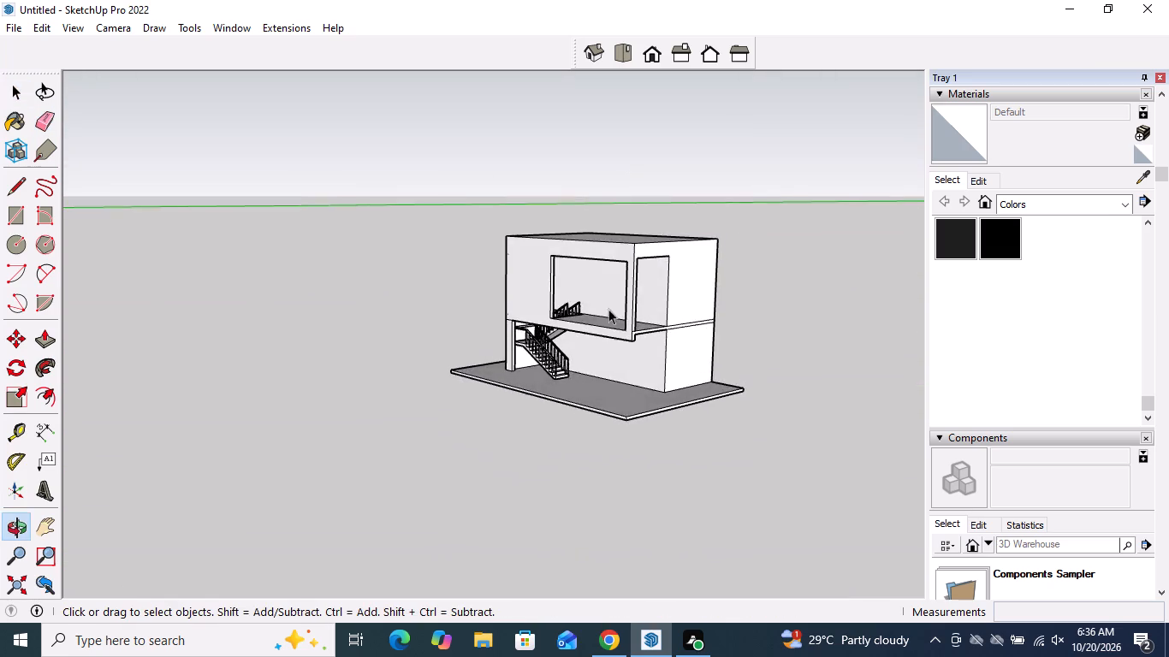
scroll(577, 257, up, 8)
middle_drag(606, 287, 824, 150)
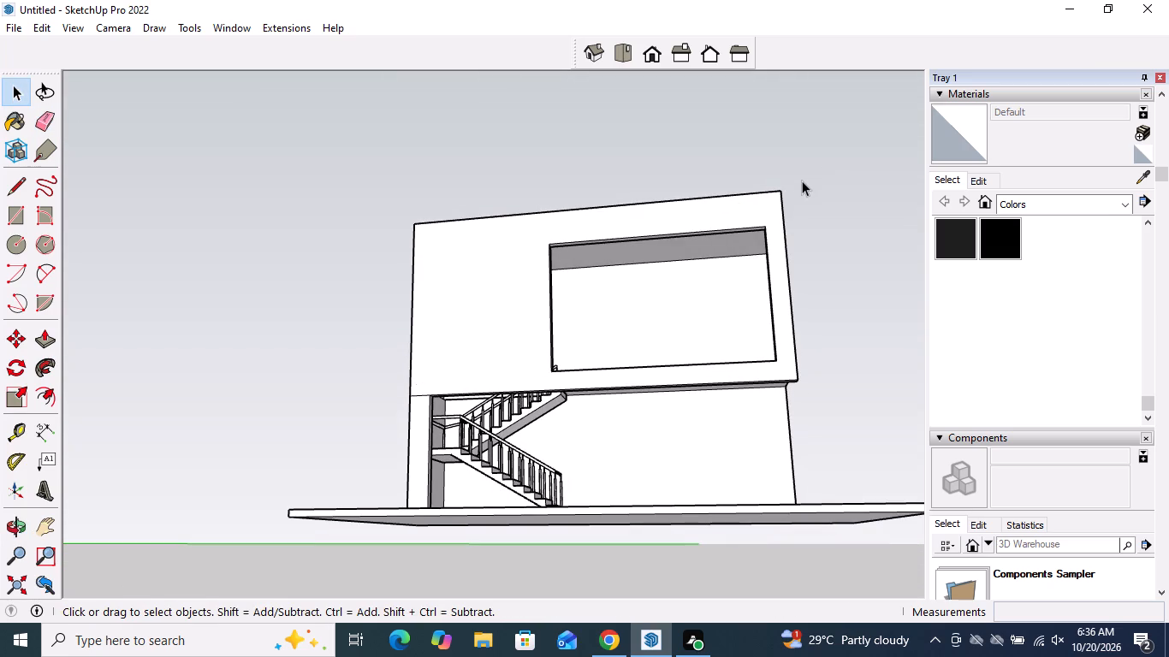
middle_drag(806, 187, 833, 300)
middle_drag(834, 301, 841, 271)
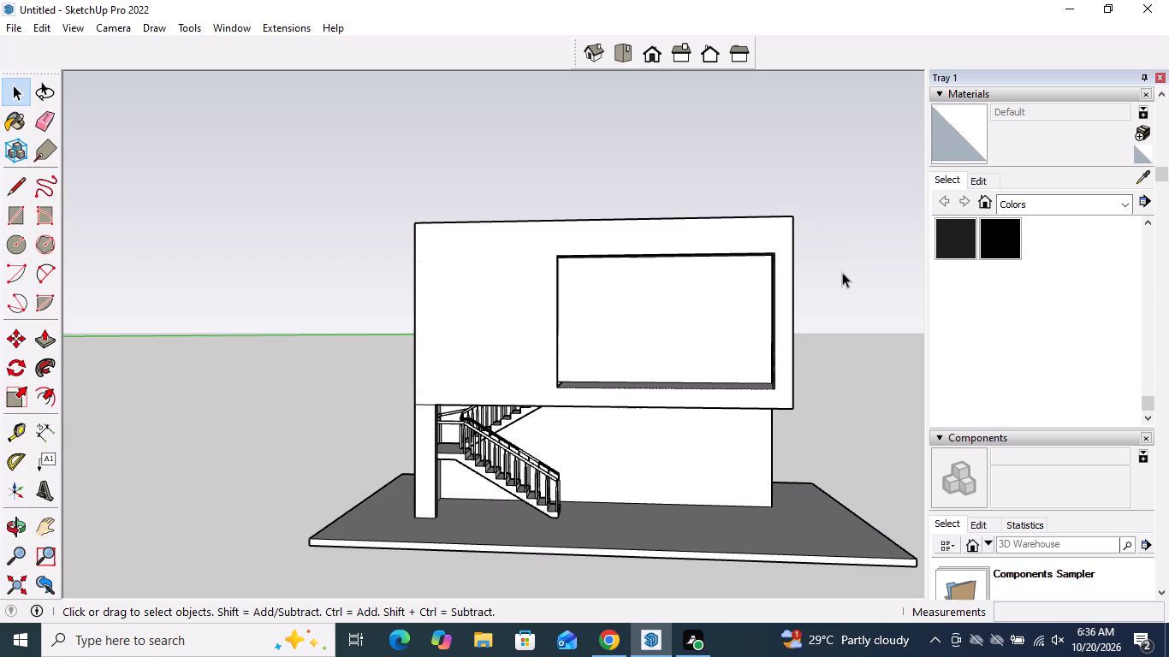
scroll(686, 321, up, 5)
middle_drag(686, 319, 737, 364)
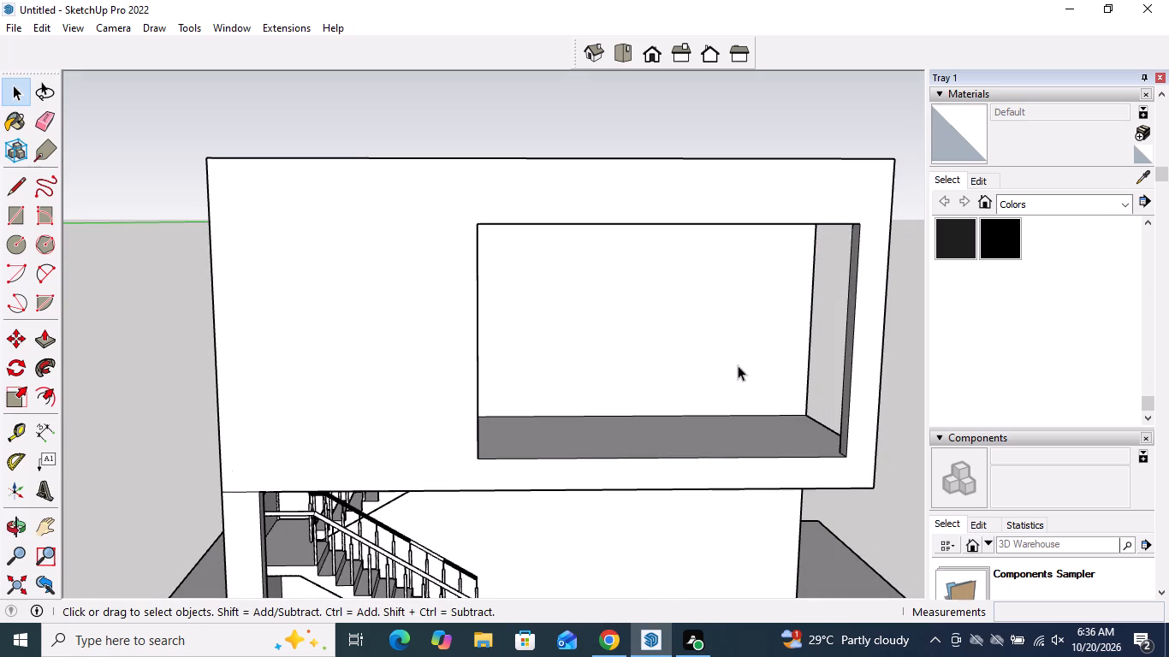
middle_drag(738, 365, 307, 361)
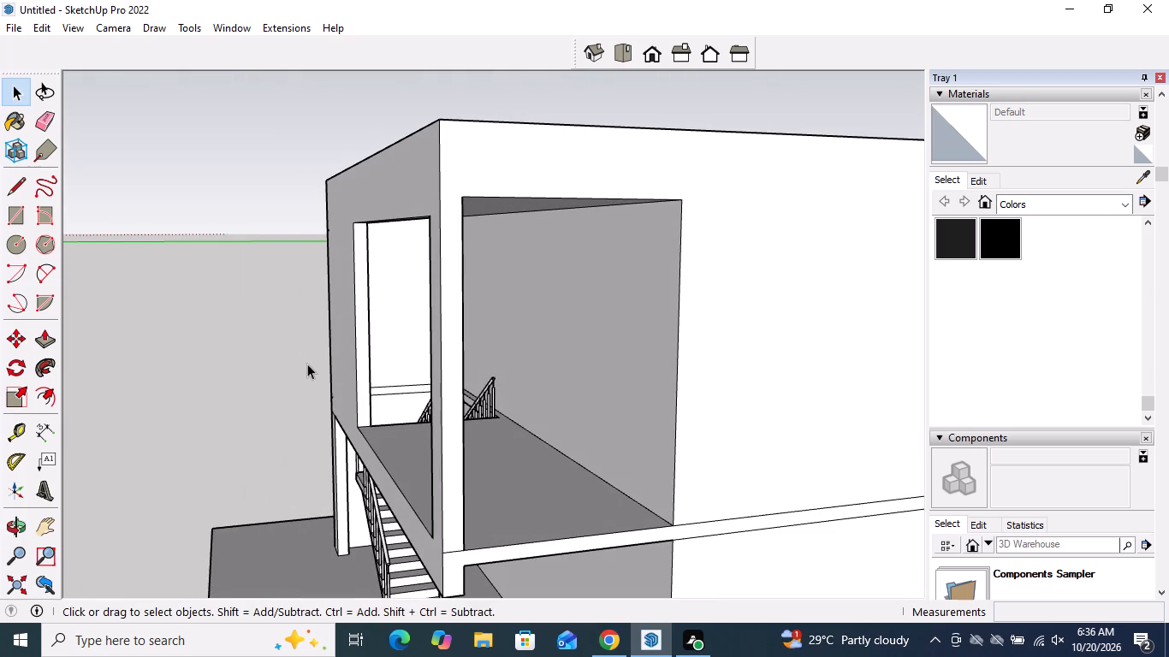
middle_drag(495, 460, 325, 463)
scroll(228, 468, up, 3)
scroll(227, 468, down, 2)
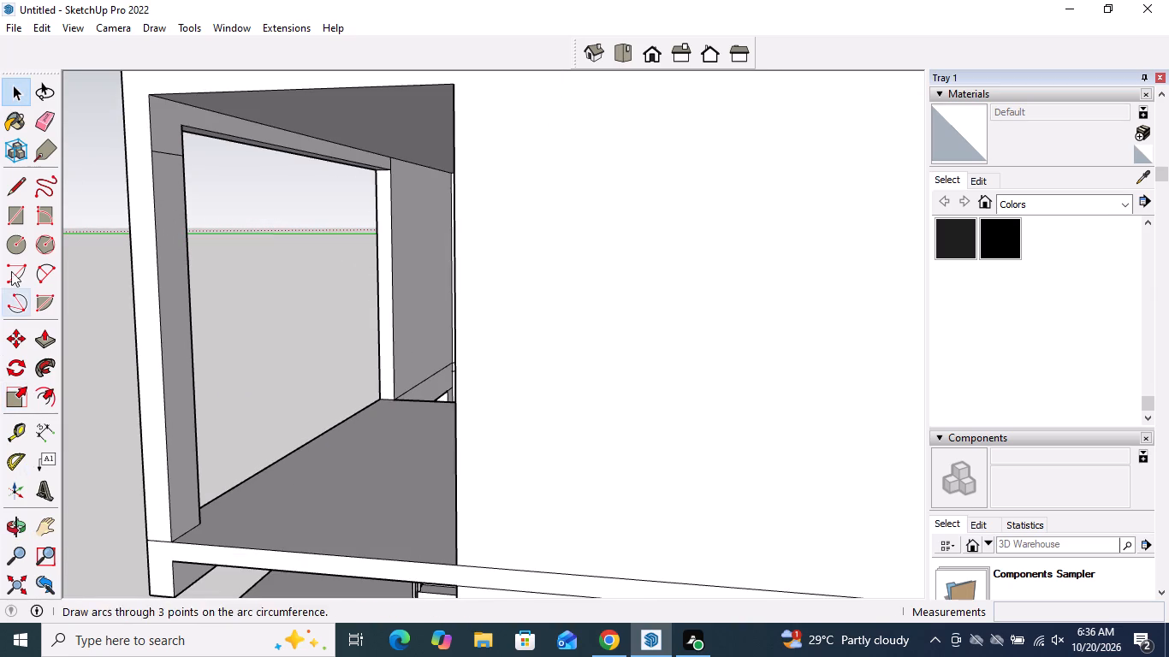
Draw a small rectangle about 2 3/4" by 2 3/4" on the corner pillar's inner face, near its front-end edge.
click(15, 226)
scroll(401, 504, down, 3)
middle_drag(380, 513, 288, 509)
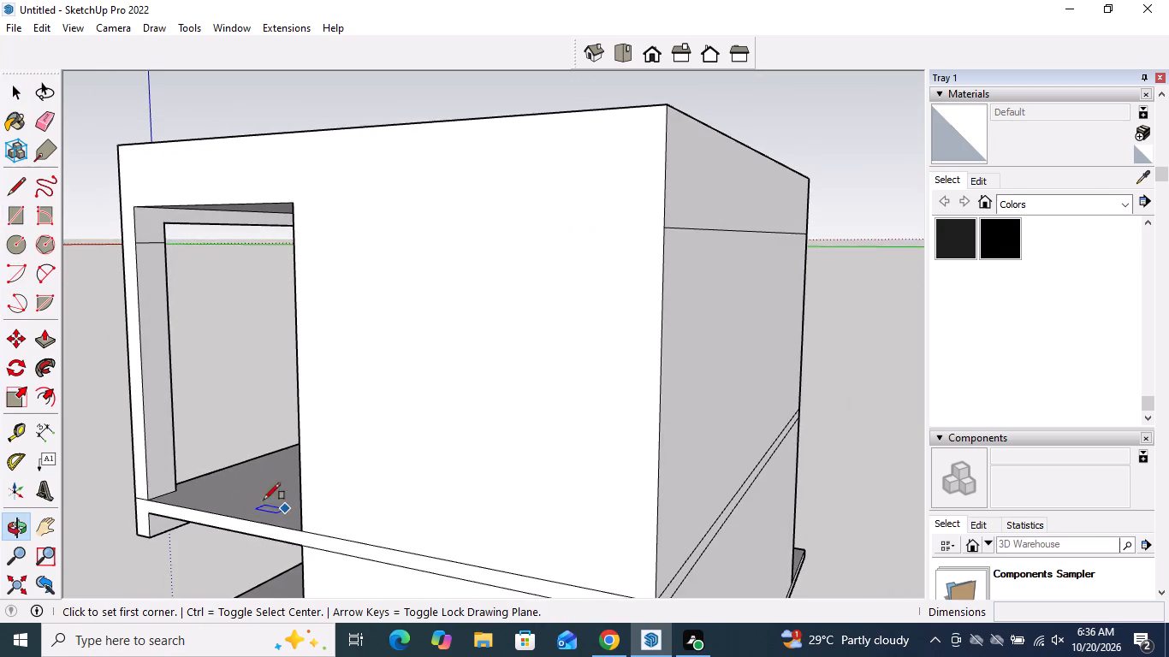
scroll(196, 449, up, 4)
scroll(184, 448, down, 3)
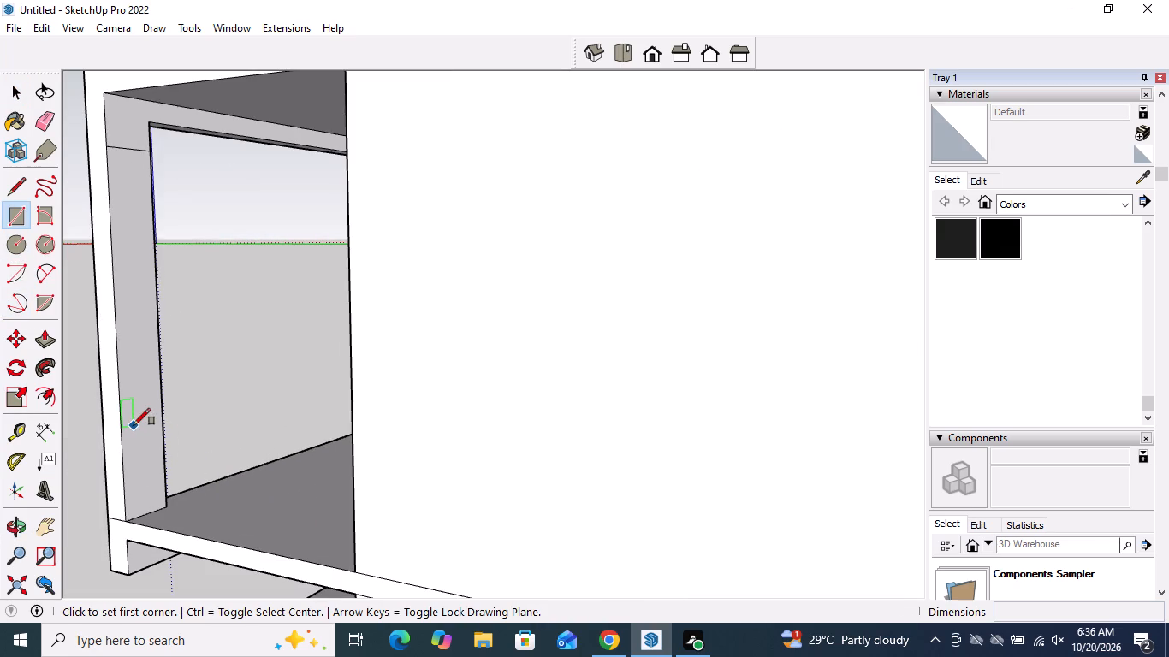
scroll(134, 417, up, 6)
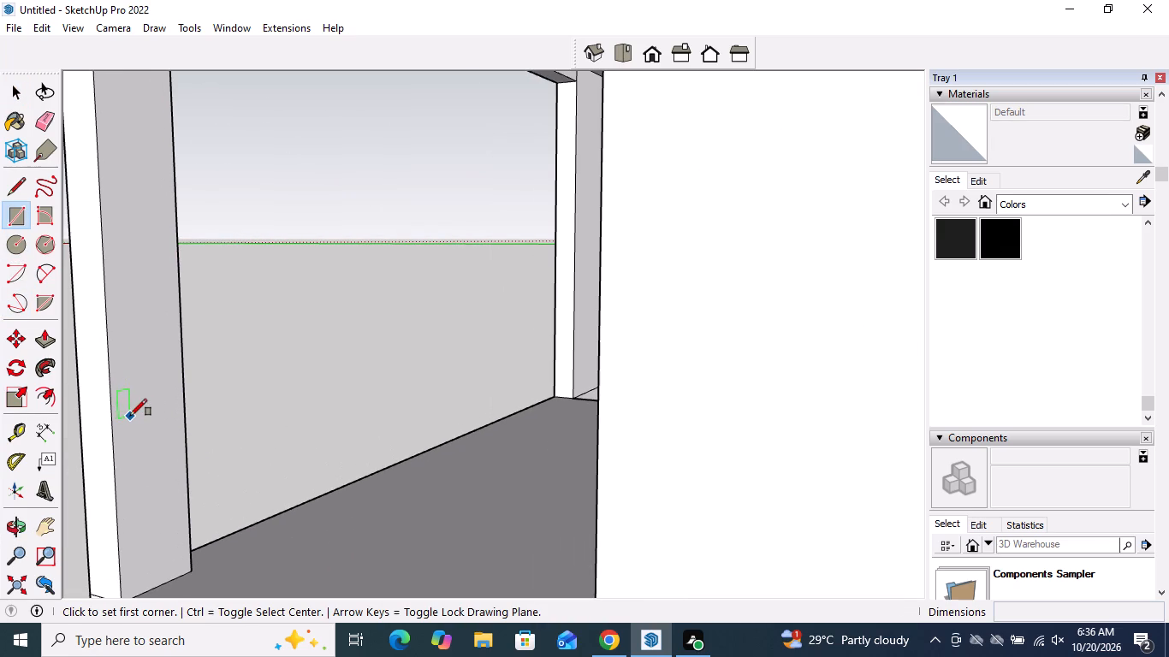
click(123, 390)
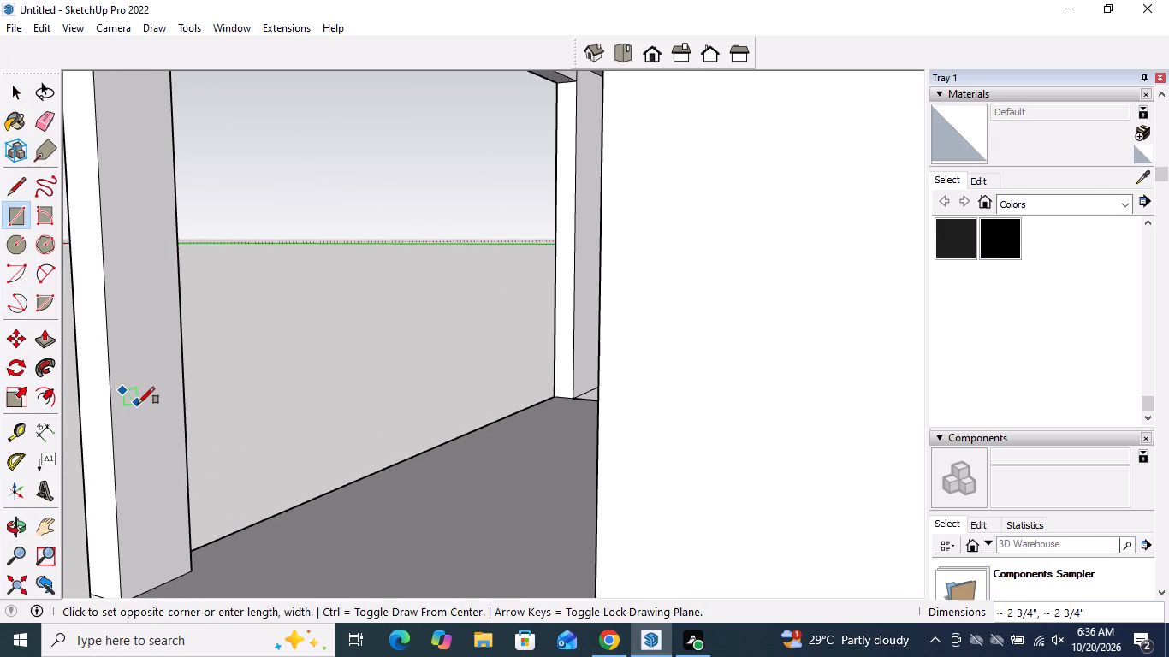
click(138, 404)
click(296, 430)
key(space)
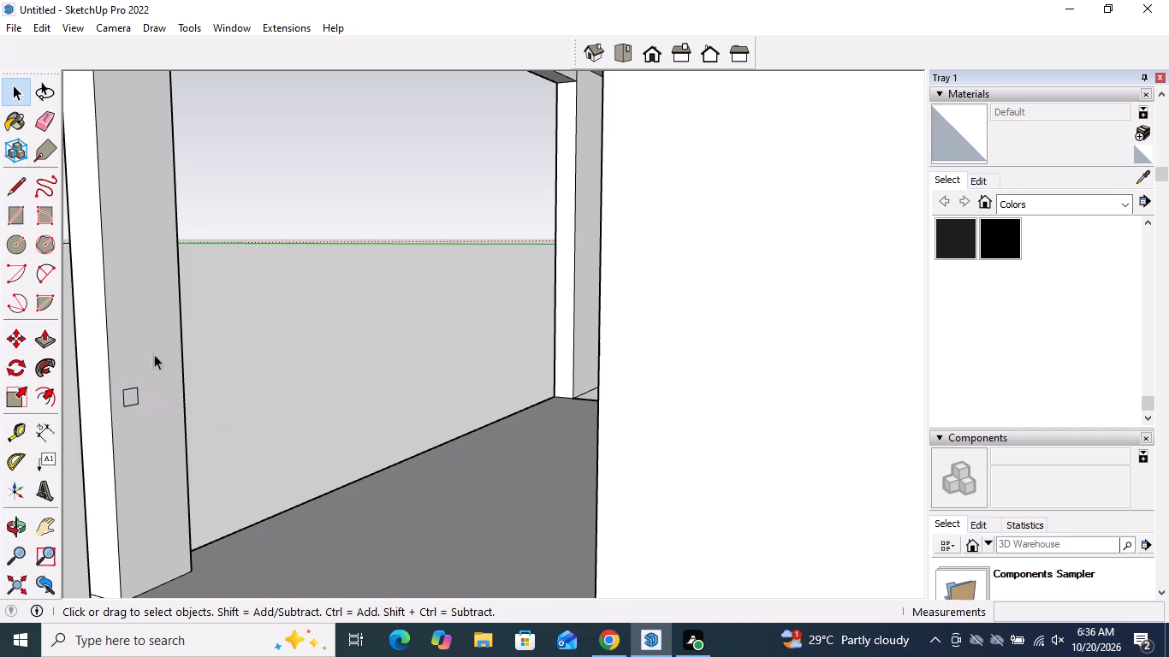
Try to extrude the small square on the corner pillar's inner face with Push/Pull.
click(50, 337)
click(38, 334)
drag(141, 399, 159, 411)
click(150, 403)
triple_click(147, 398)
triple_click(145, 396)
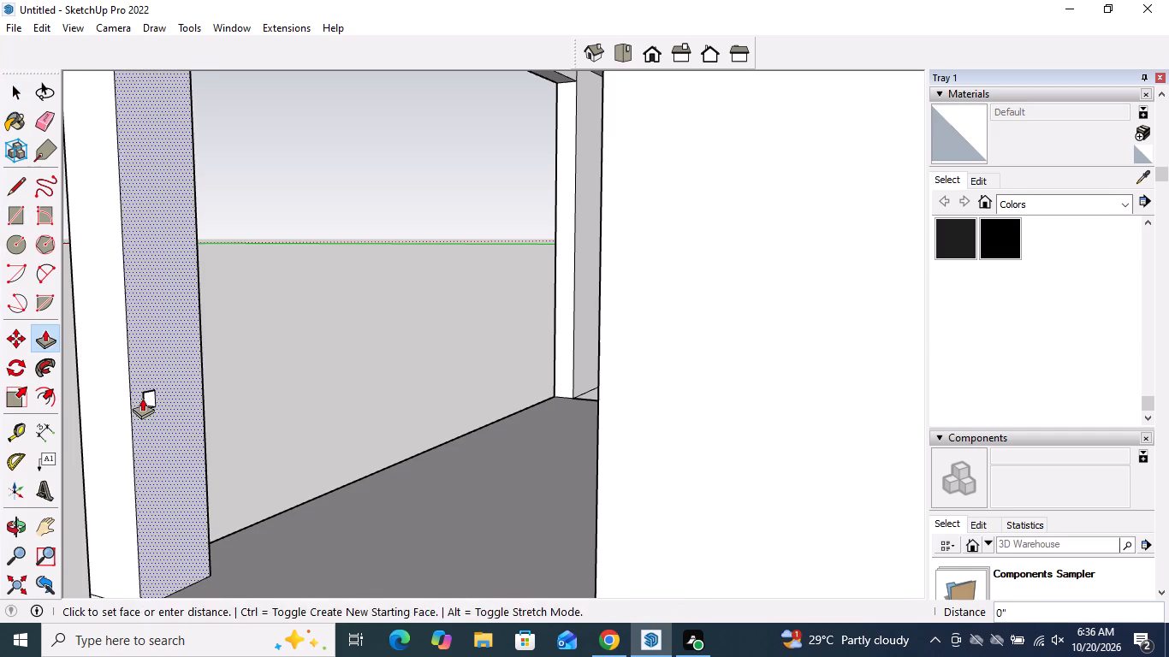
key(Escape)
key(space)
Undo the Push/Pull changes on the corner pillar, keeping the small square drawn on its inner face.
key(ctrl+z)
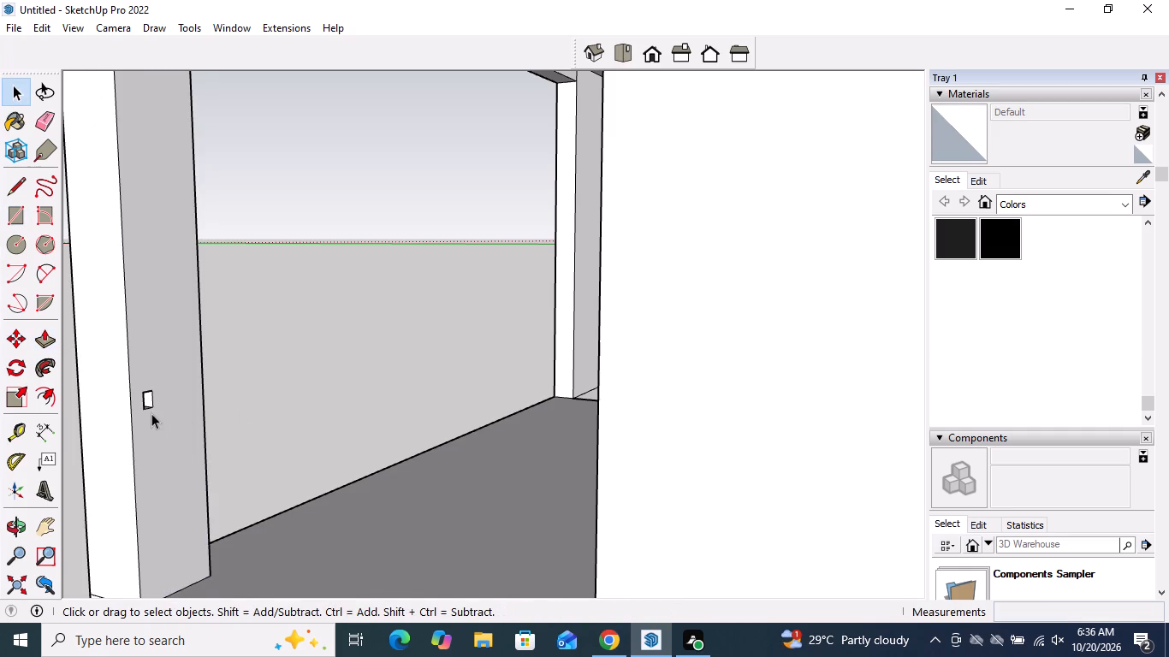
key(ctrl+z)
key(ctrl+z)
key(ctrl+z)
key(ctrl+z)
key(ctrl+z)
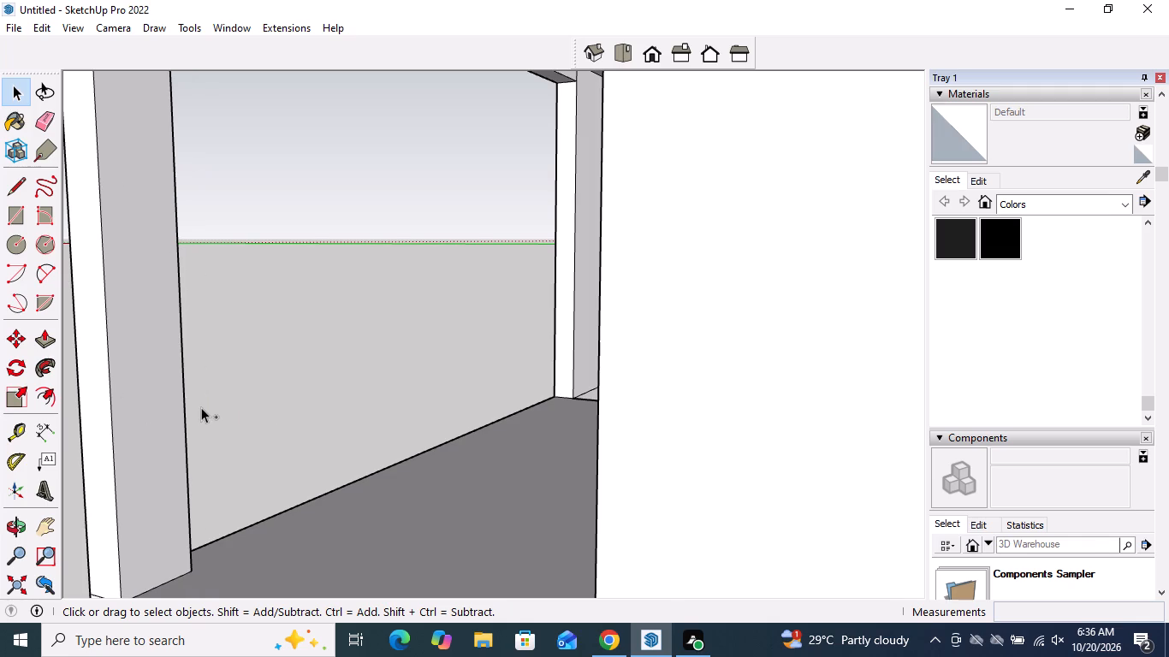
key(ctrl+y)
Pull the small square from the corner pillar across the upper floor's open end to the opposite wall as a rail.
click(41, 335)
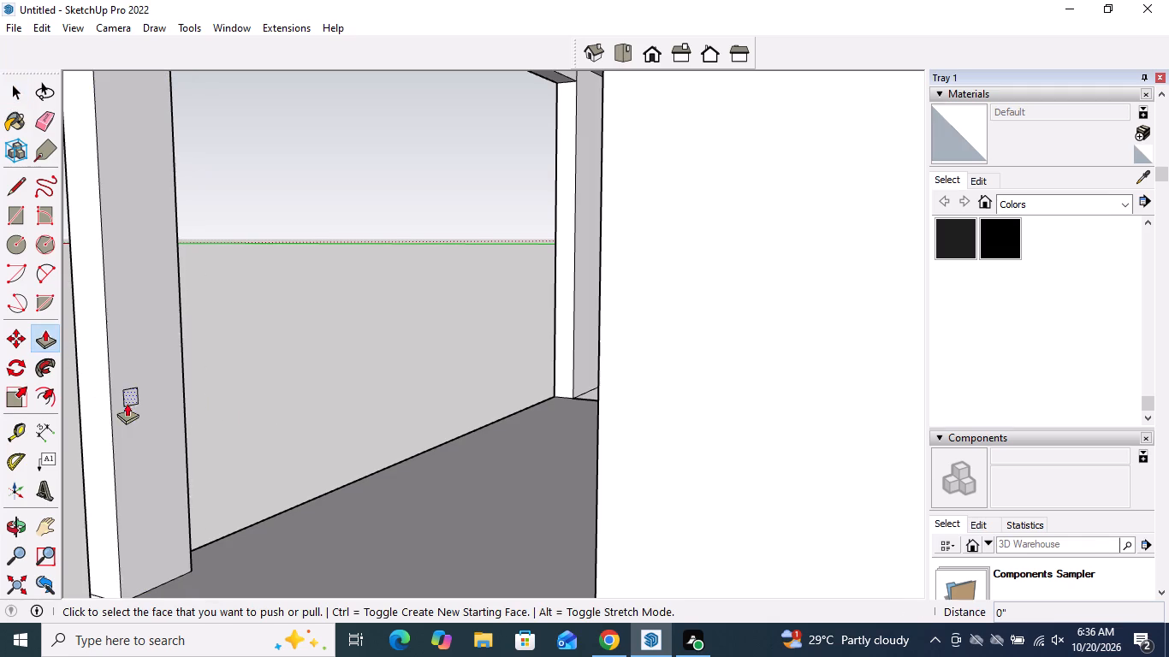
click(134, 395)
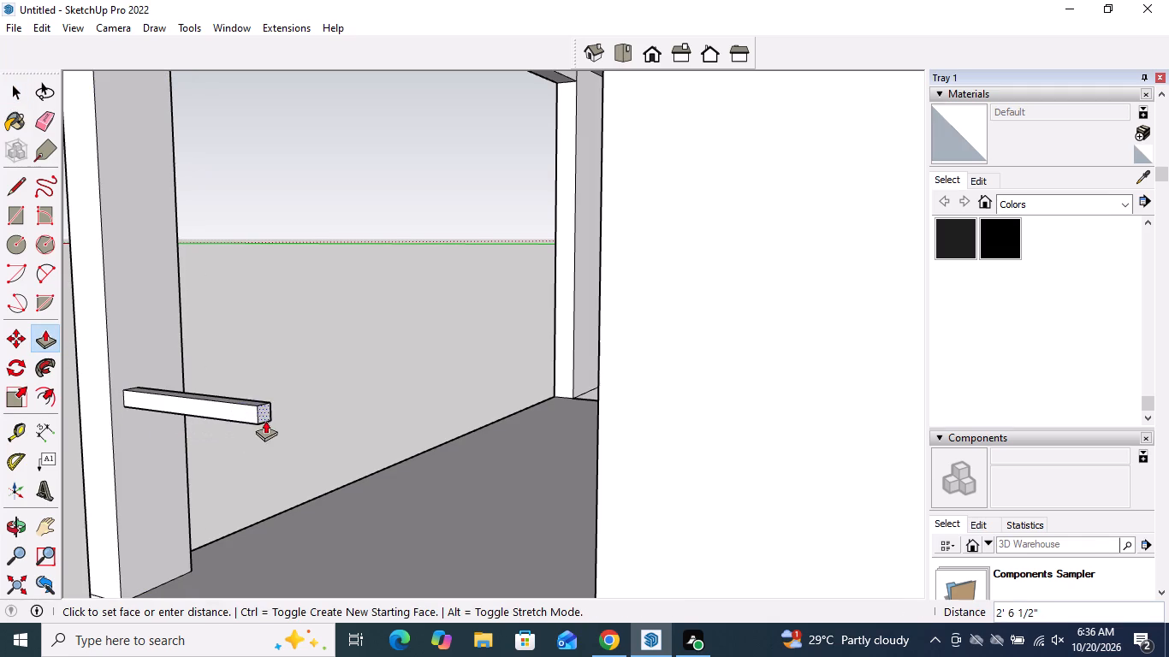
middle_drag(267, 420, 607, 391)
scroll(608, 391, down, 3)
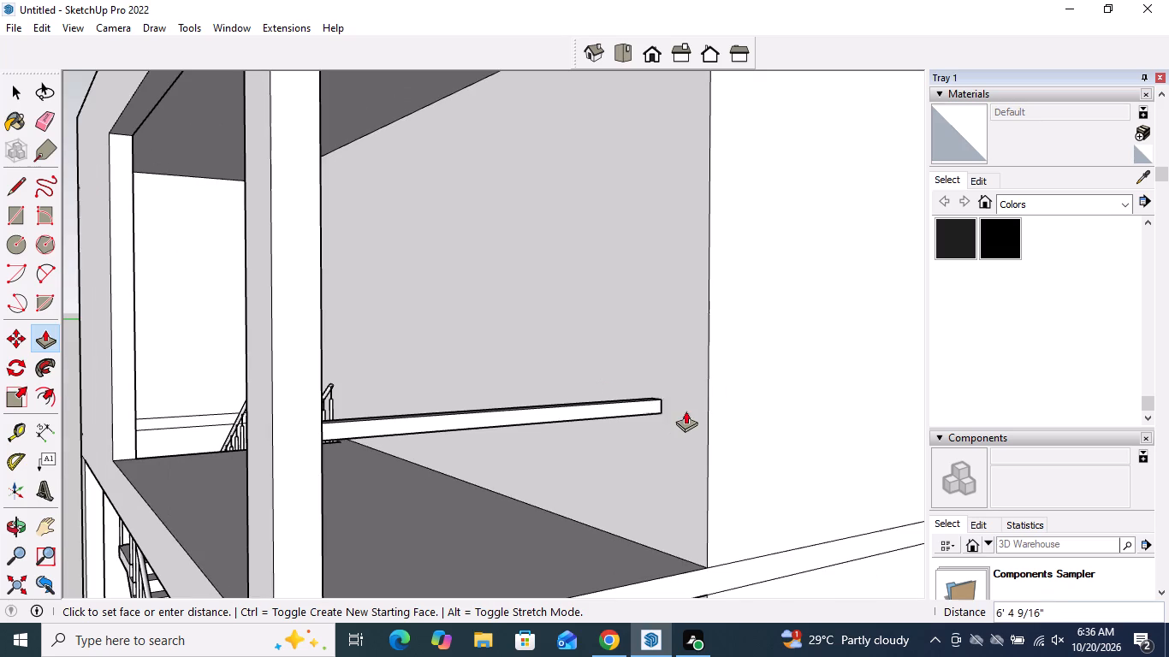
click(689, 423)
key(space)
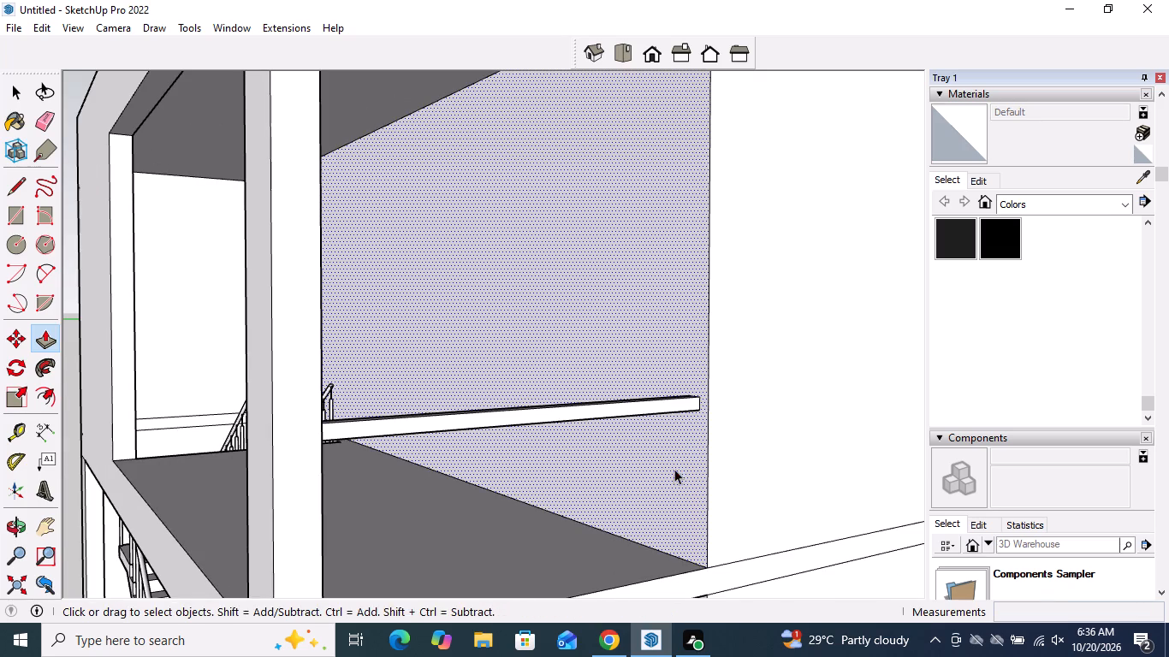
Draw a vertical line on the corner pillar's inner face from the middle of the rail's underside down to the floor.
middle_drag(645, 423, 567, 252)
scroll(567, 252, down, 2)
middle_drag(570, 251, 552, 326)
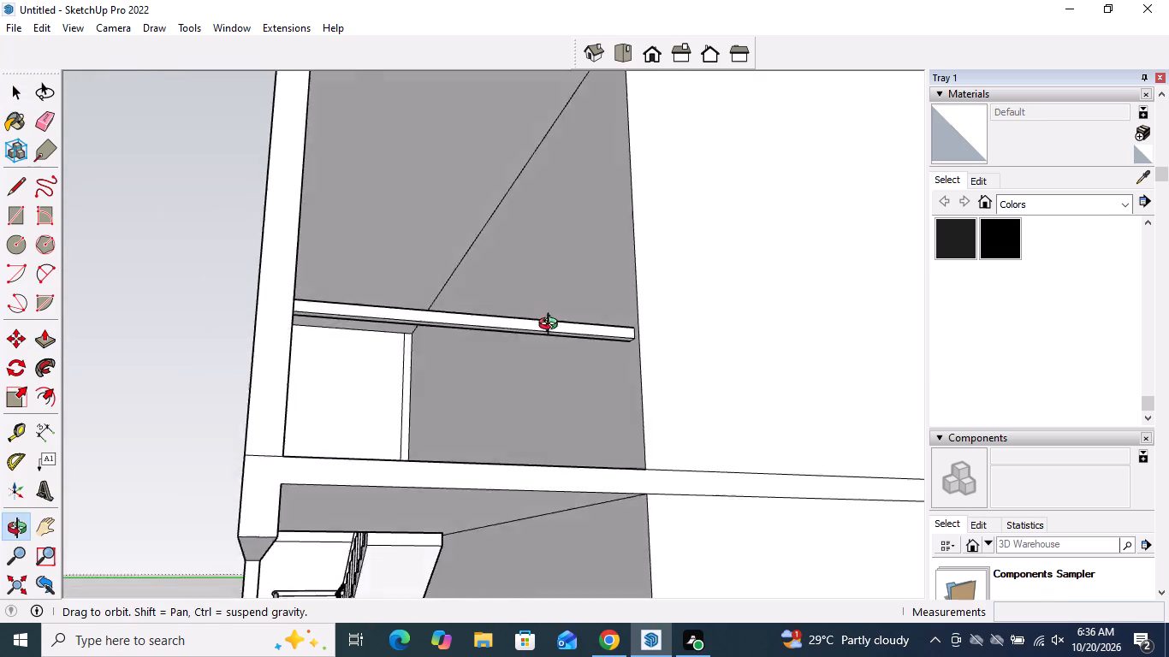
middle_drag(552, 326, 383, 385)
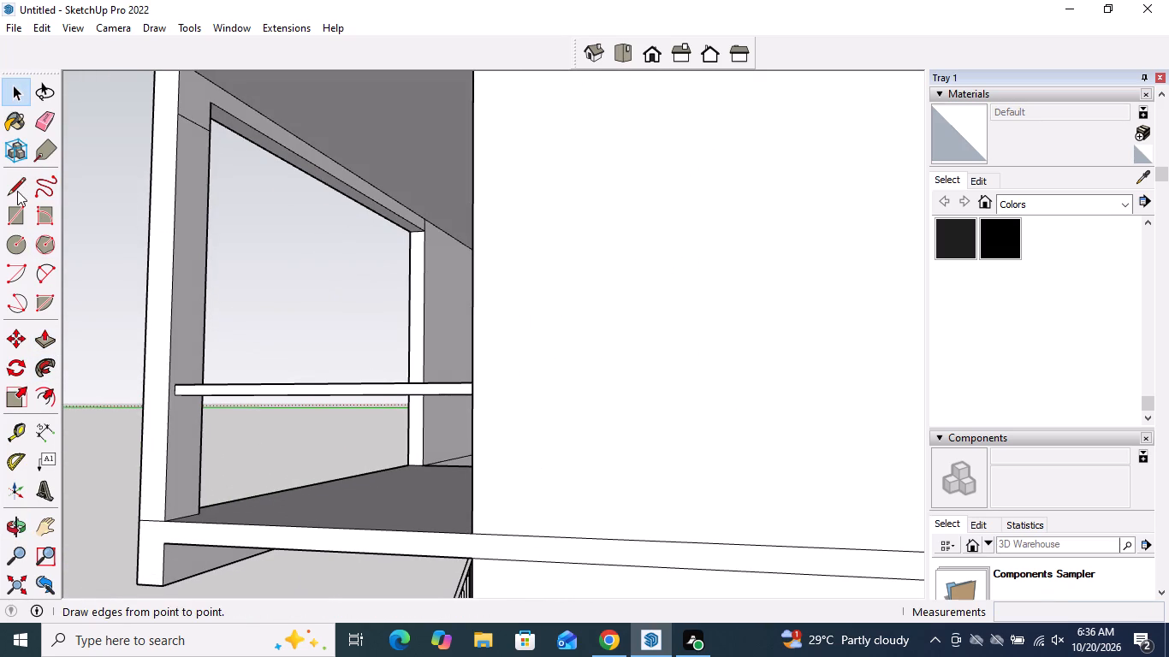
click(16, 191)
middle_drag(157, 428, 161, 328)
scroll(181, 333, up, 5)
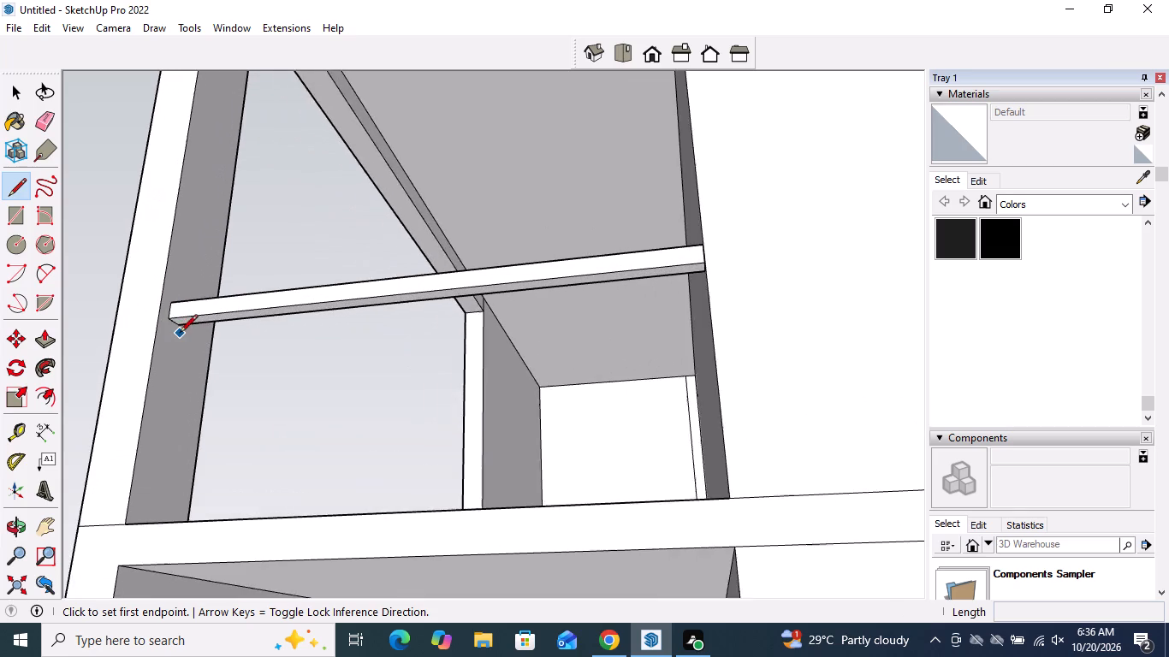
scroll(180, 334, up, 14)
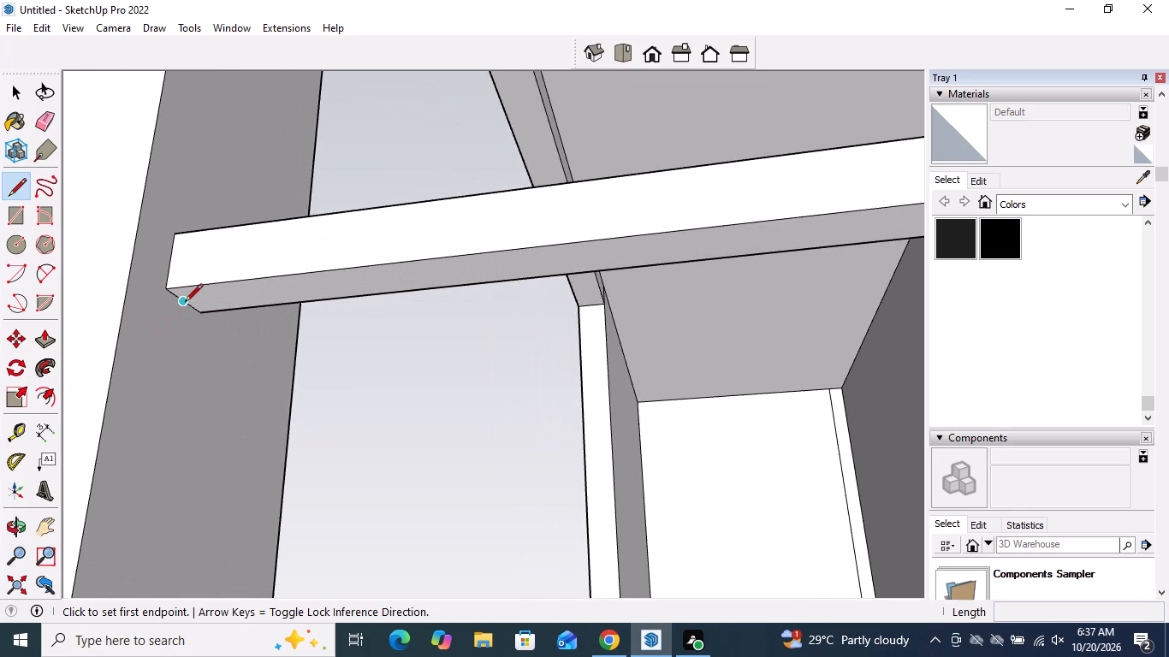
click(187, 302)
scroll(198, 308, down, 8)
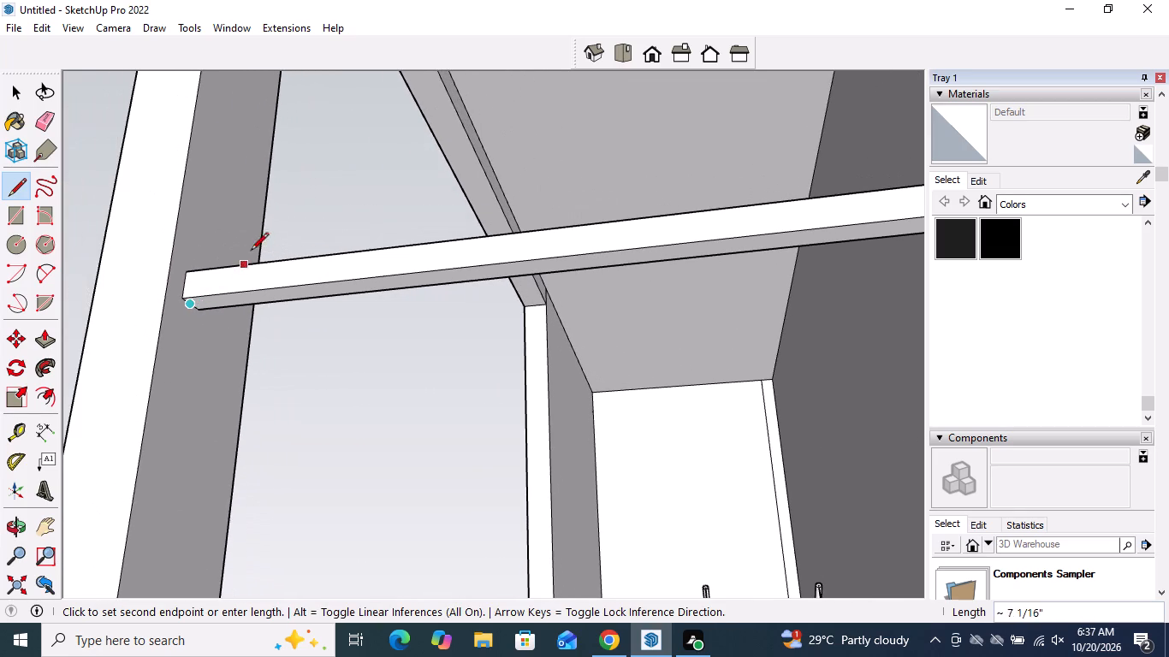
middle_drag(285, 217, 267, 304)
scroll(270, 288, down, 8)
middle_drag(270, 286, 275, 397)
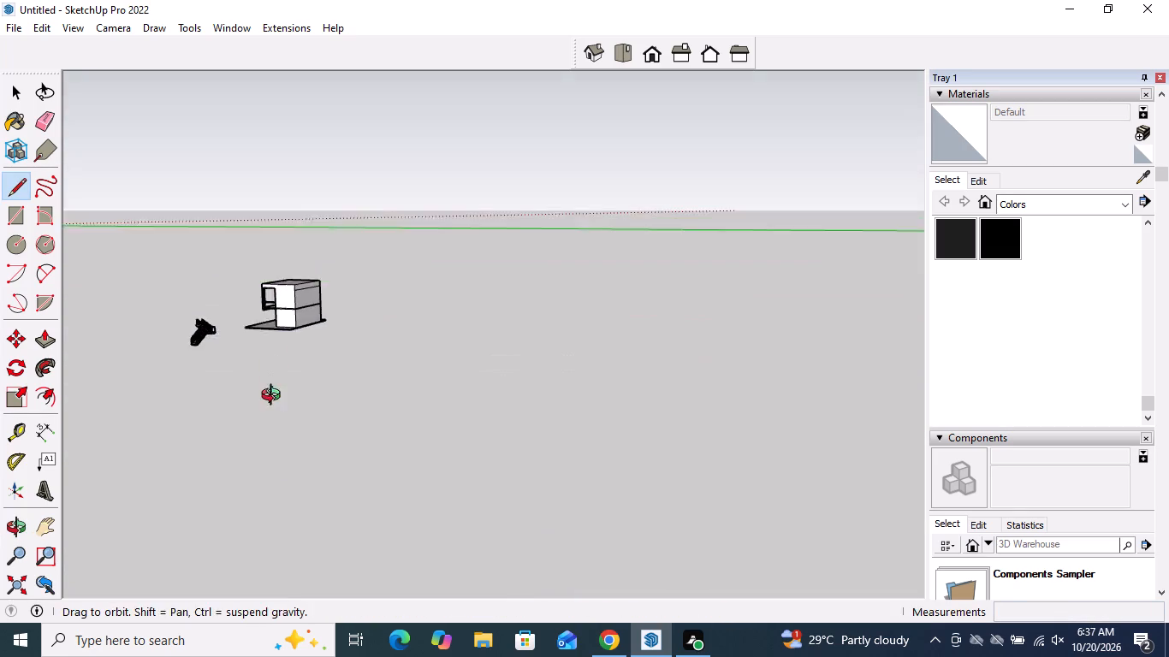
middle_drag(275, 397, 275, 401)
scroll(264, 311, up, 20)
scroll(264, 311, up, 7)
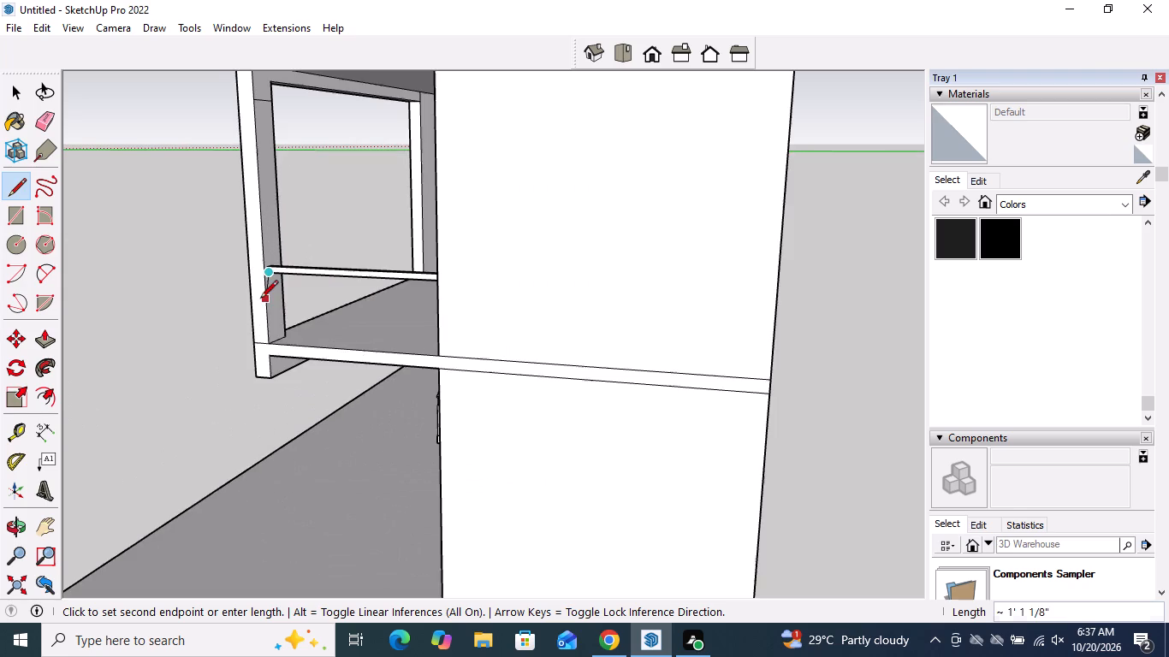
scroll(260, 299, up, 12)
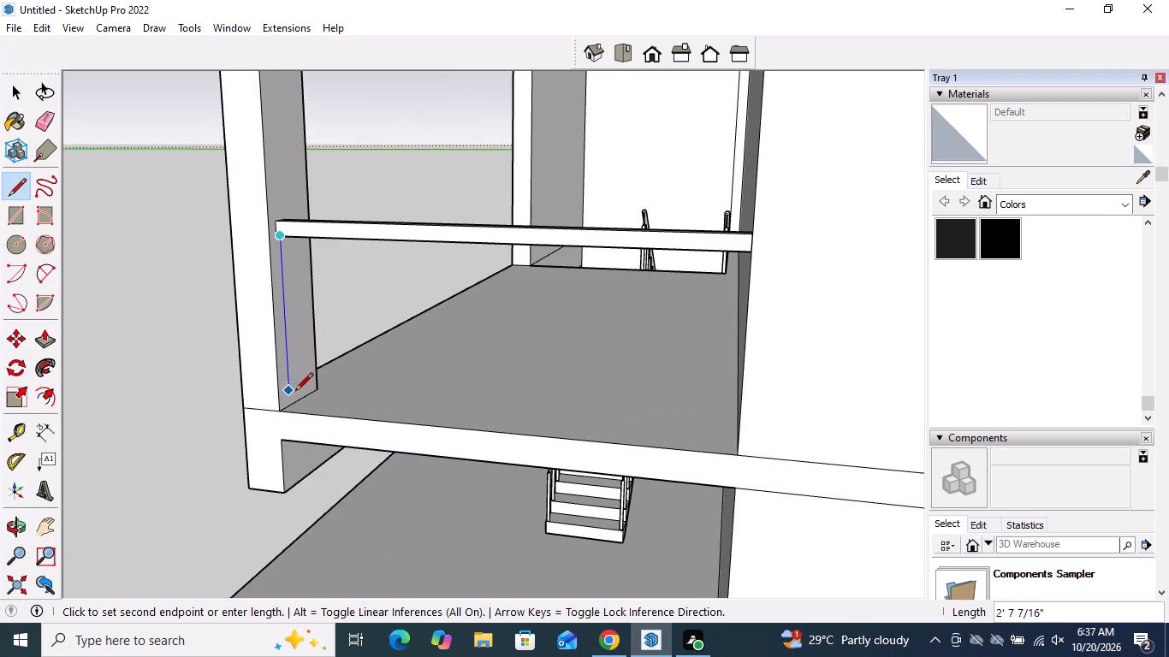
click(292, 406)
Draw a line about 7' 3 13/16" across the floor from the foot of the pillar's vertical line to the opposite wall.
middle_drag(298, 401, 448, 447)
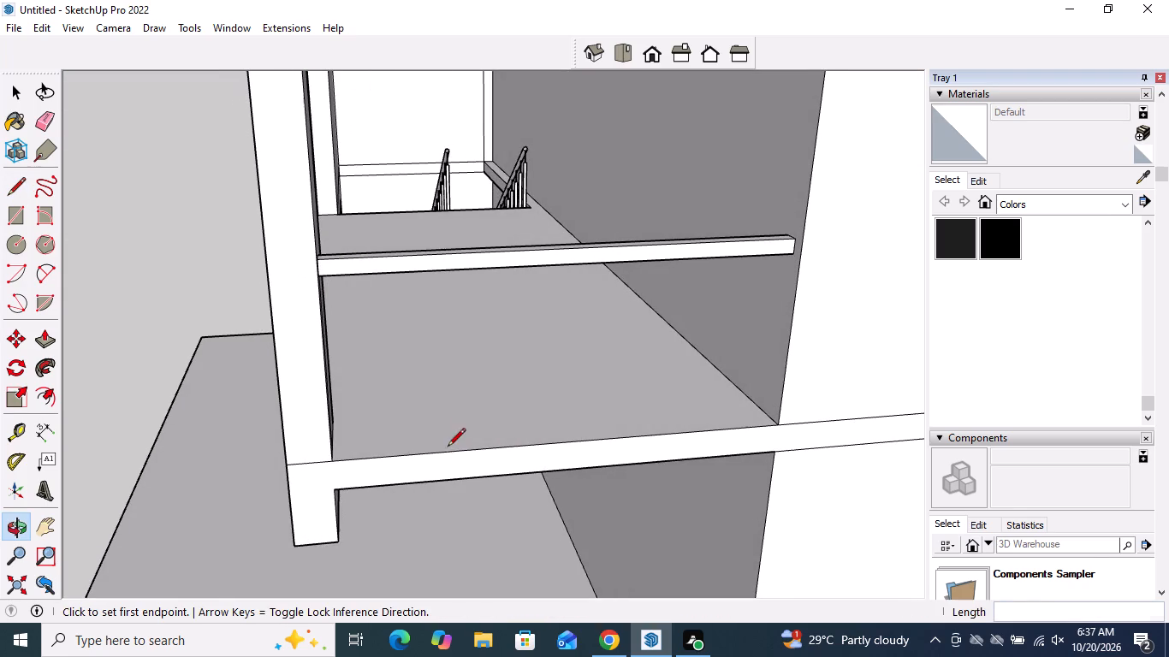
middle_drag(478, 422, 346, 456)
scroll(351, 405, up, 4)
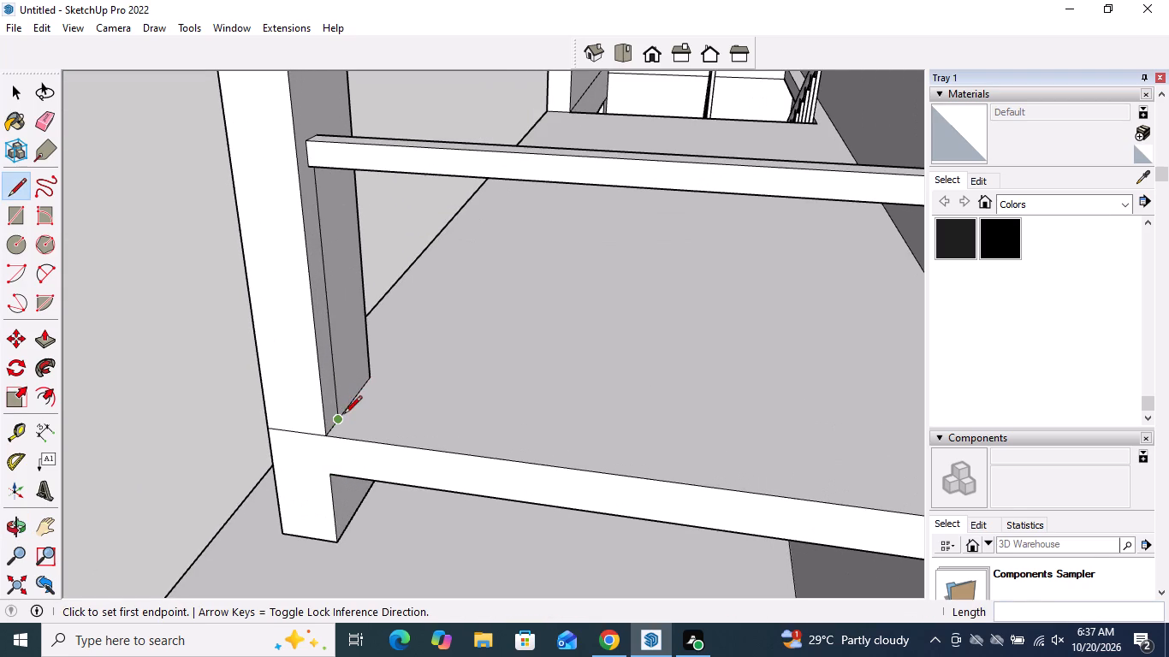
click(340, 422)
middle_drag(470, 425, 632, 445)
scroll(625, 441, down, 3)
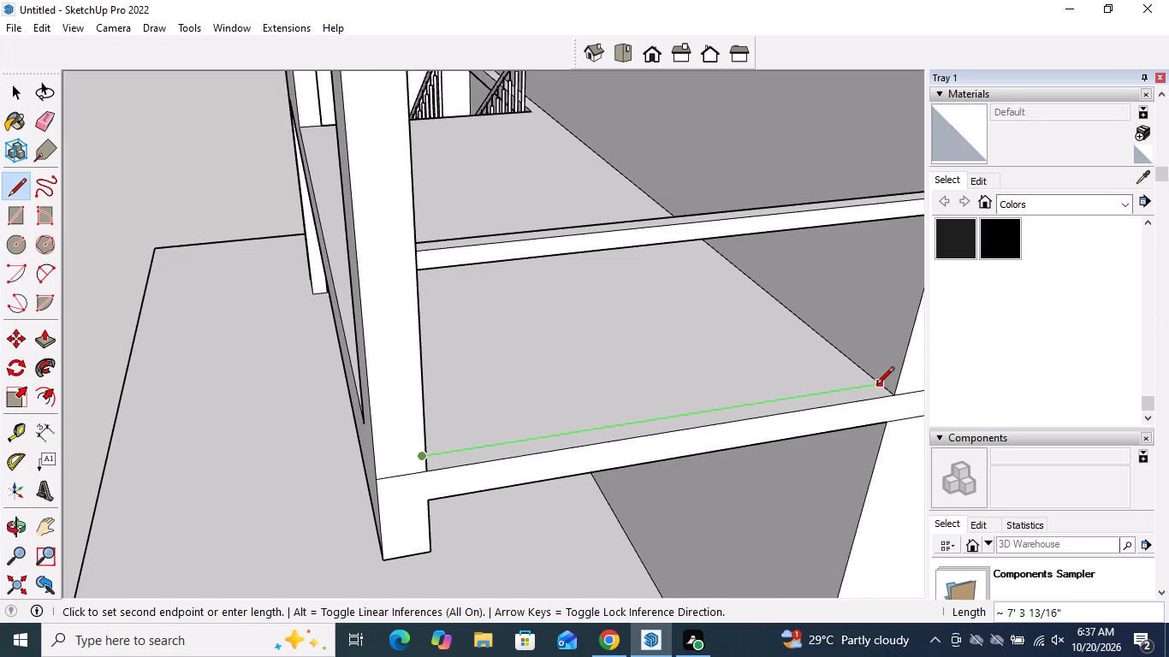
click(876, 386)
Draw a vertical line up the opposite wall from the floor line's end to the middle of the rail's underside.
middle_drag(797, 390, 785, 329)
scroll(726, 364, down, 5)
middle_drag(850, 326, 862, 257)
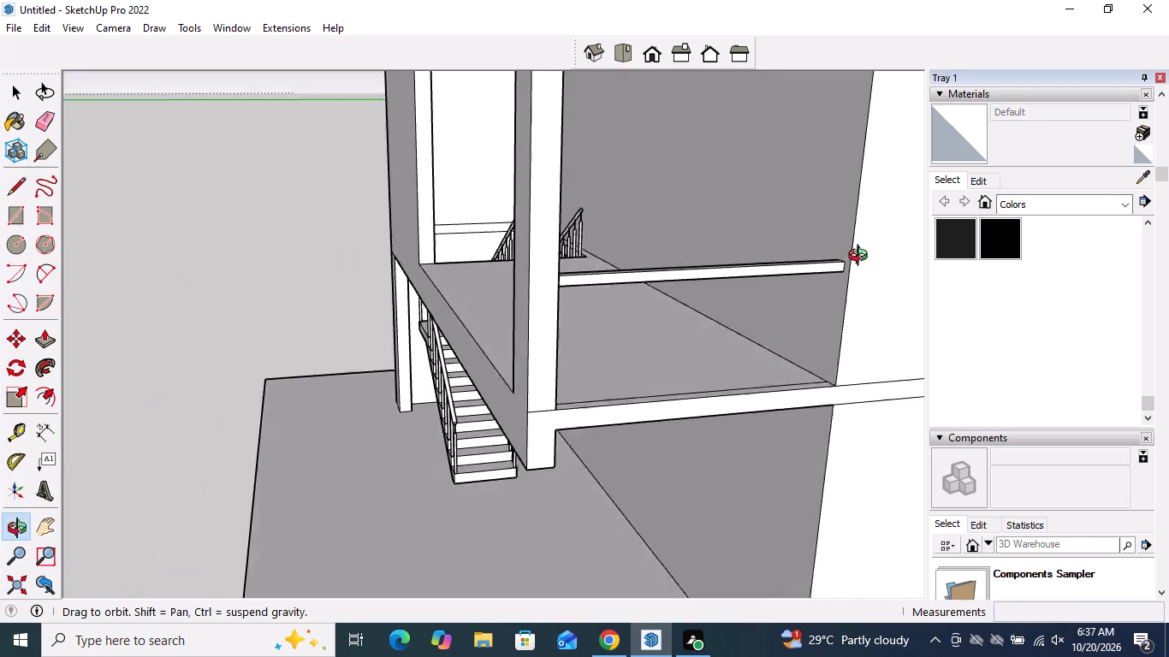
middle_drag(862, 257, 875, 186)
scroll(798, 200, up, 5)
scroll(888, 276, up, 4)
middle_drag(888, 288, 897, 406)
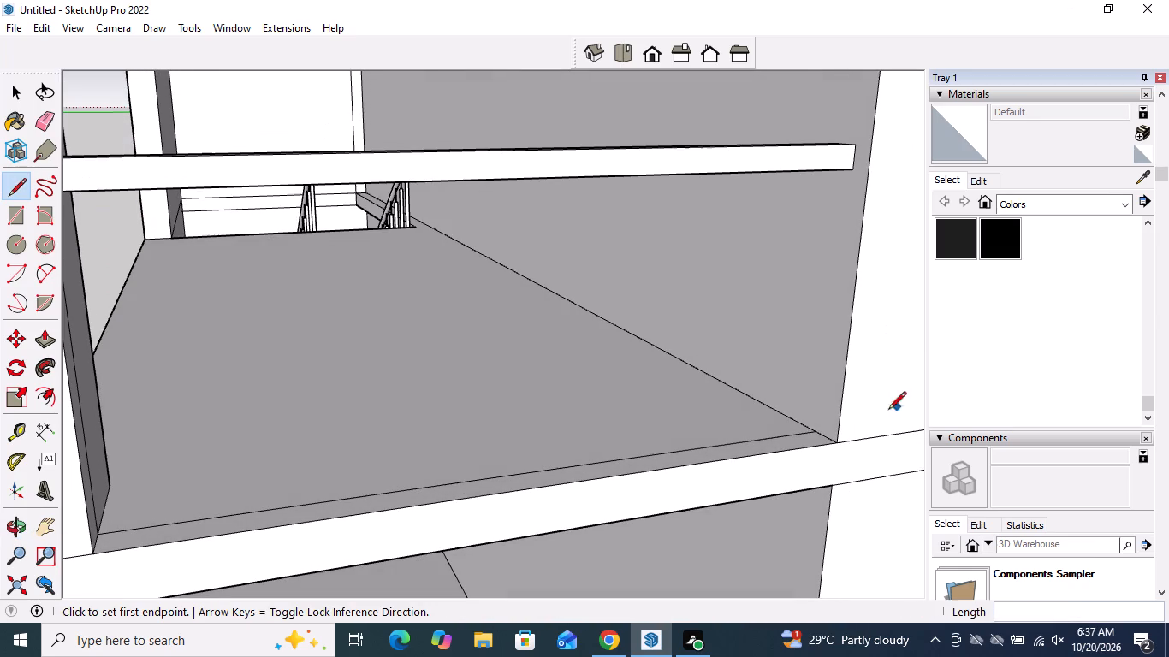
click(810, 434)
middle_drag(805, 234, 817, 163)
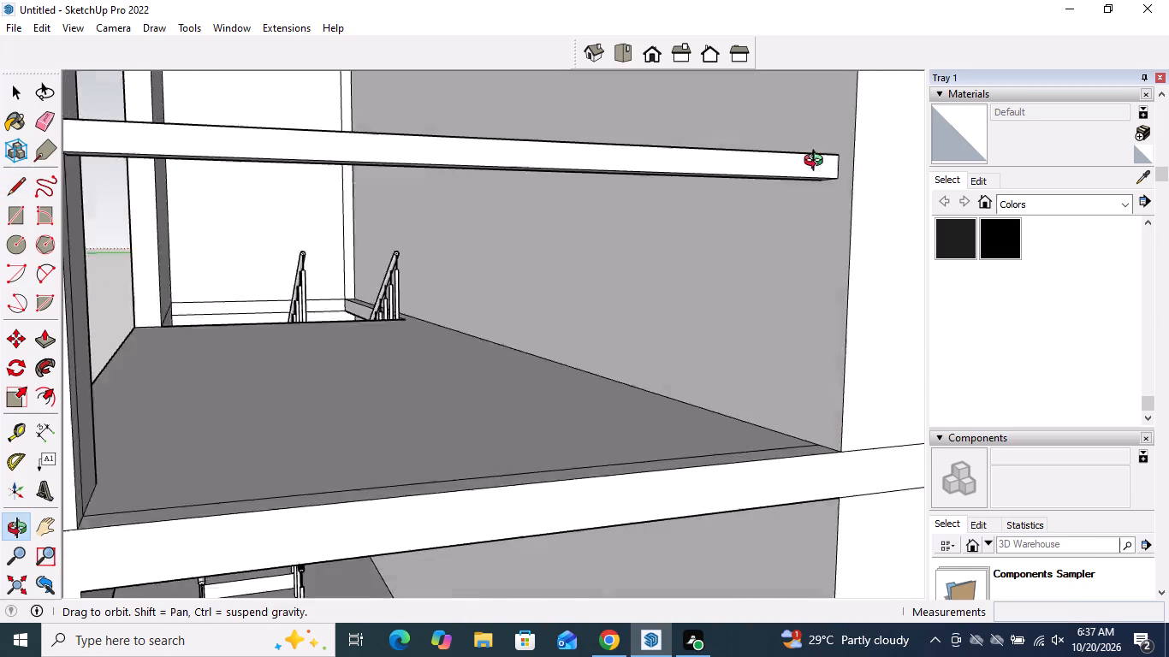
middle_drag(817, 163, 829, 124)
scroll(829, 161, up, 12)
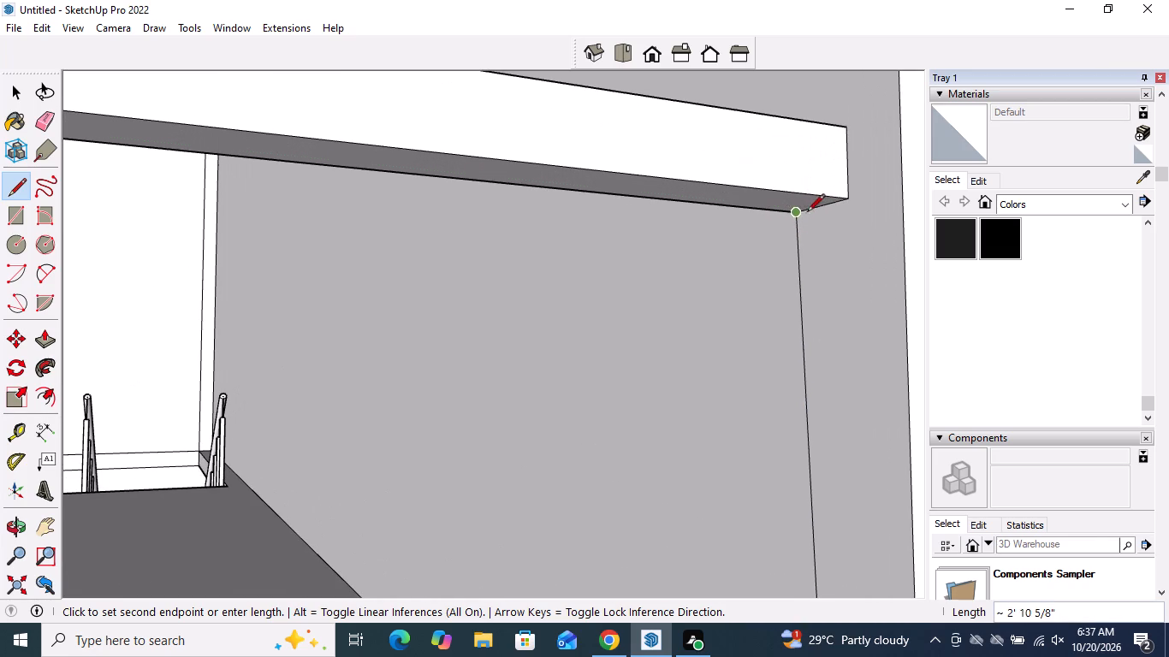
click(817, 210)
Close the panel face below the rail with a line about 7' 3 13/16" along its underside back to the pillar.
click(818, 210)
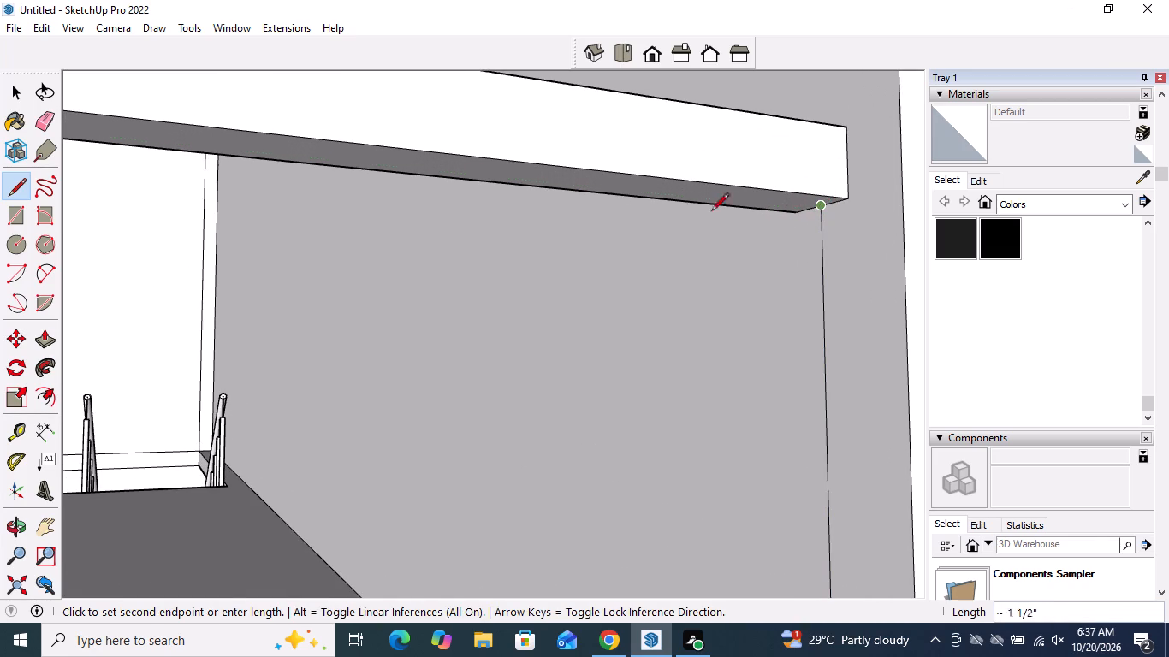
scroll(697, 212, down, 15)
middle_drag(697, 212, 387, 188)
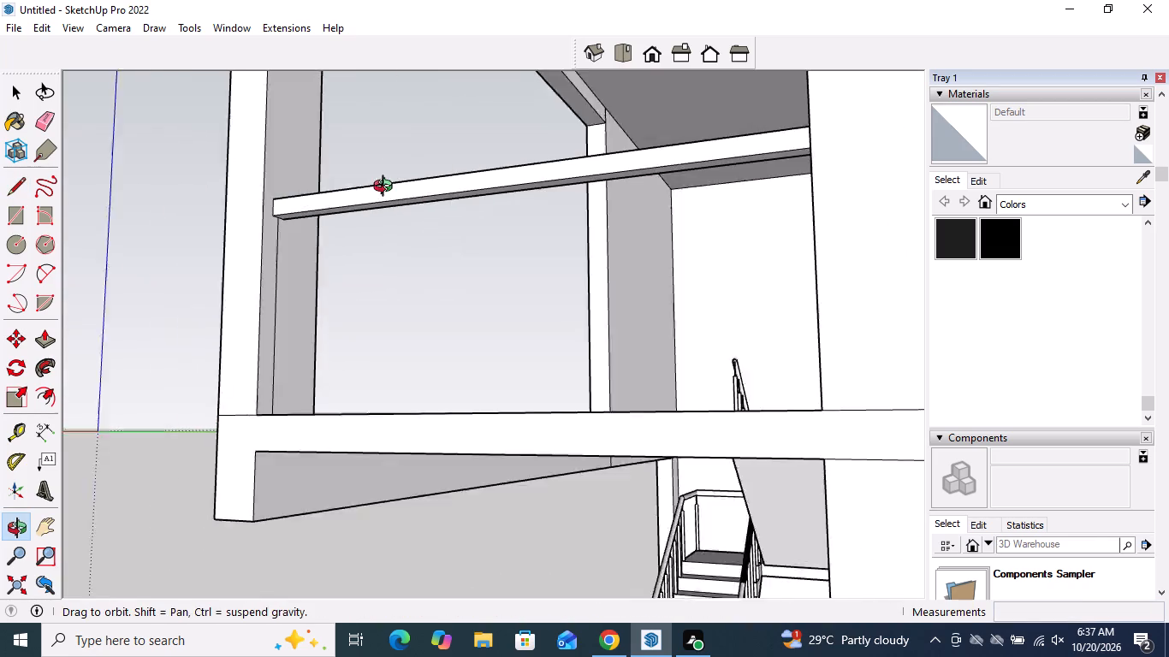
middle_drag(387, 188, 385, 188)
scroll(362, 234, up, 5)
scroll(336, 216, down, 12)
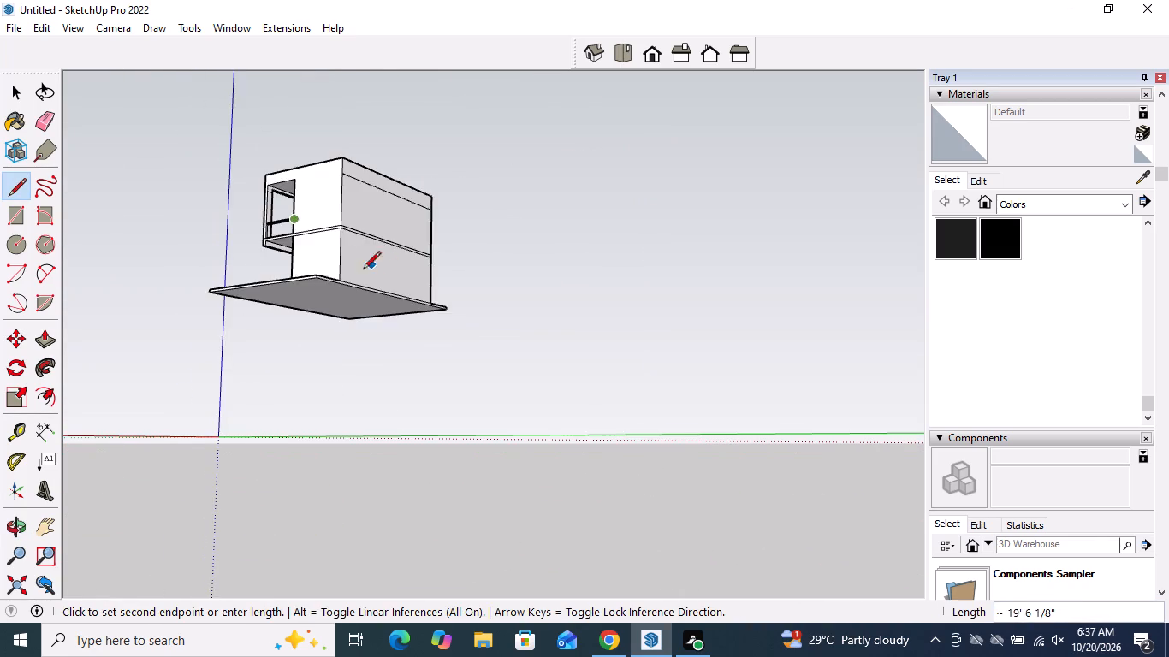
scroll(300, 241, up, 20)
scroll(300, 241, up, 9)
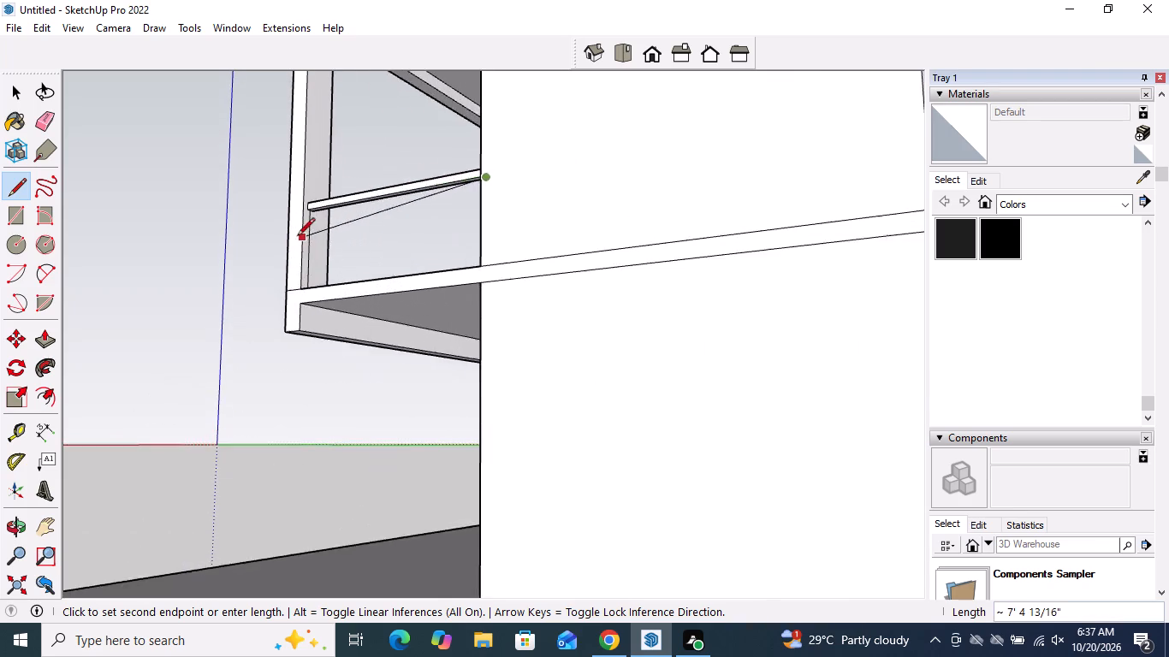
scroll(297, 237, up, 15)
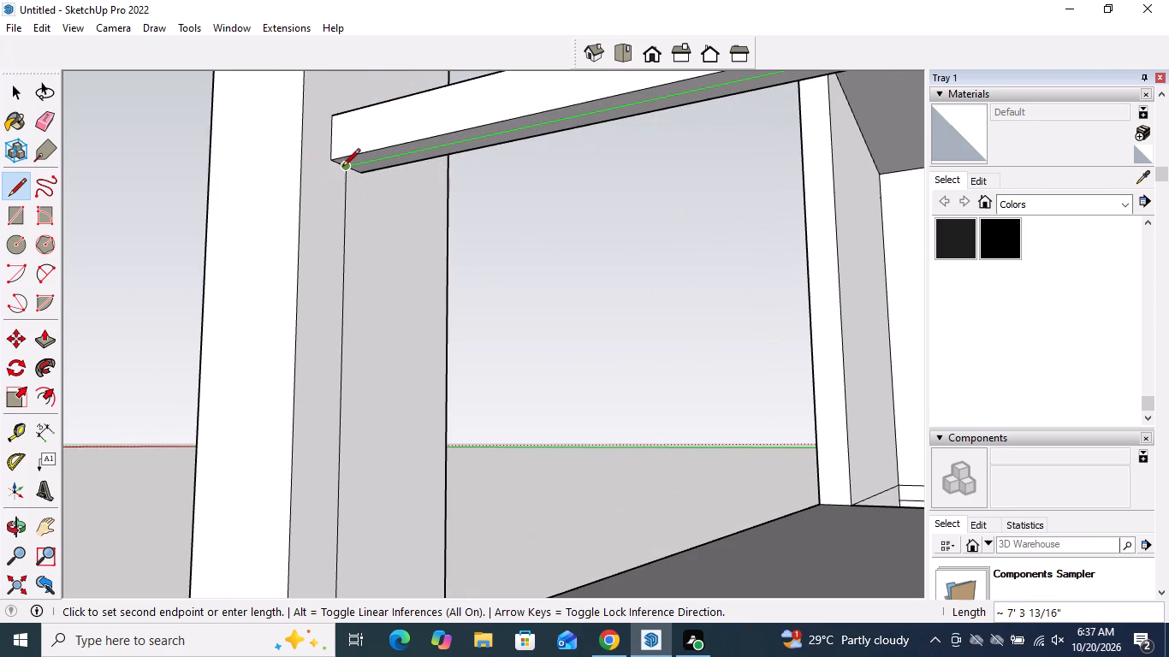
click(342, 169)
key(space)
Paint the panel below the rail with Translucent Glass Gray from the Glass and Mirrors materials.
scroll(450, 241, down, 15)
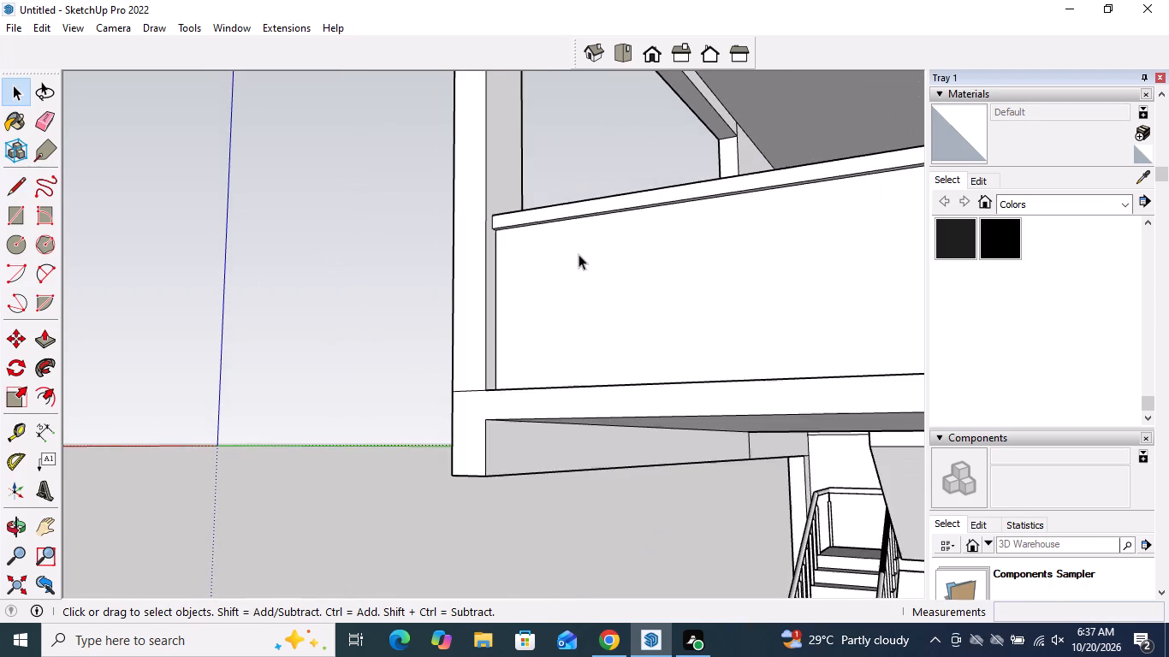
middle_drag(582, 274, 620, 352)
click(1045, 204)
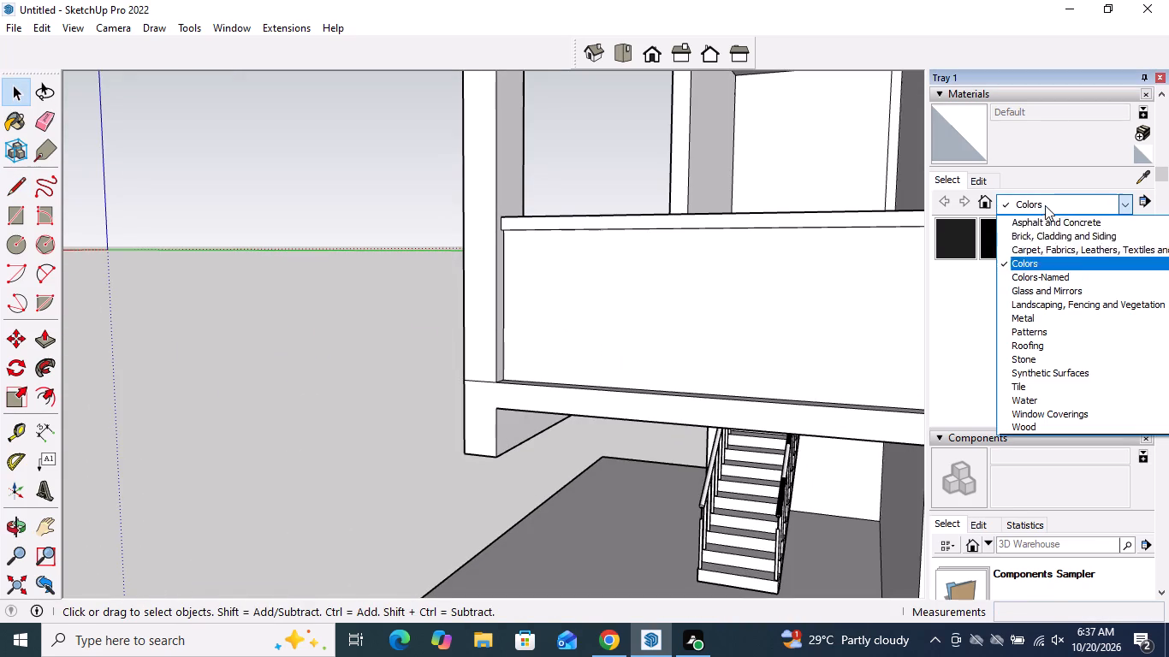
click(1044, 287)
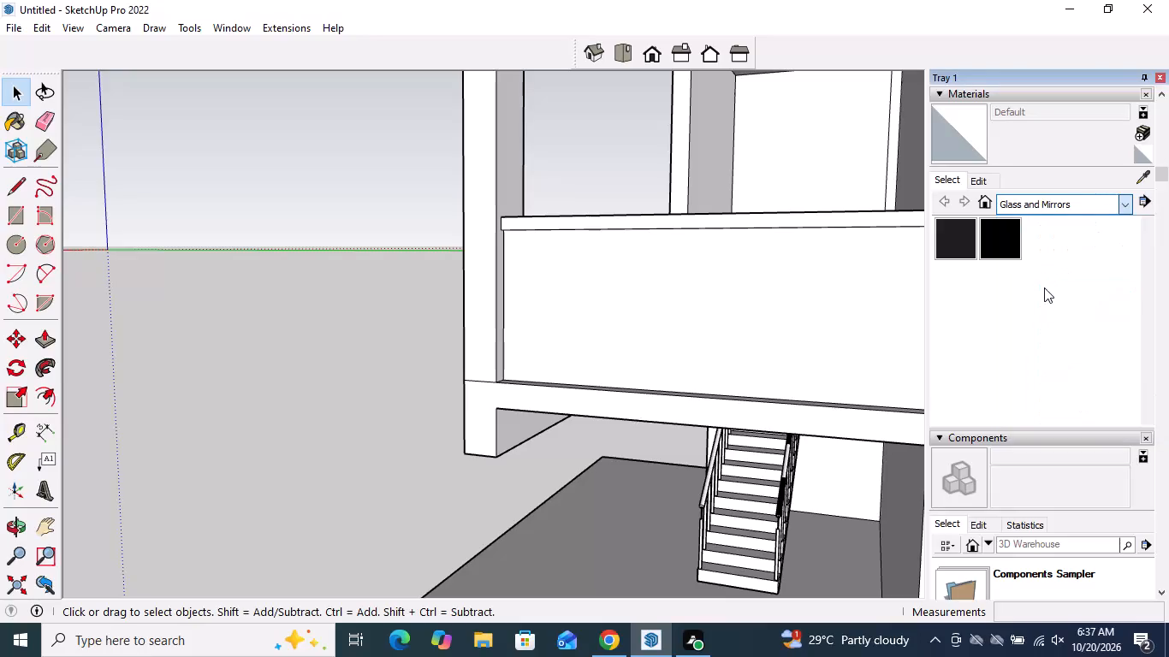
click(1036, 283)
click(599, 306)
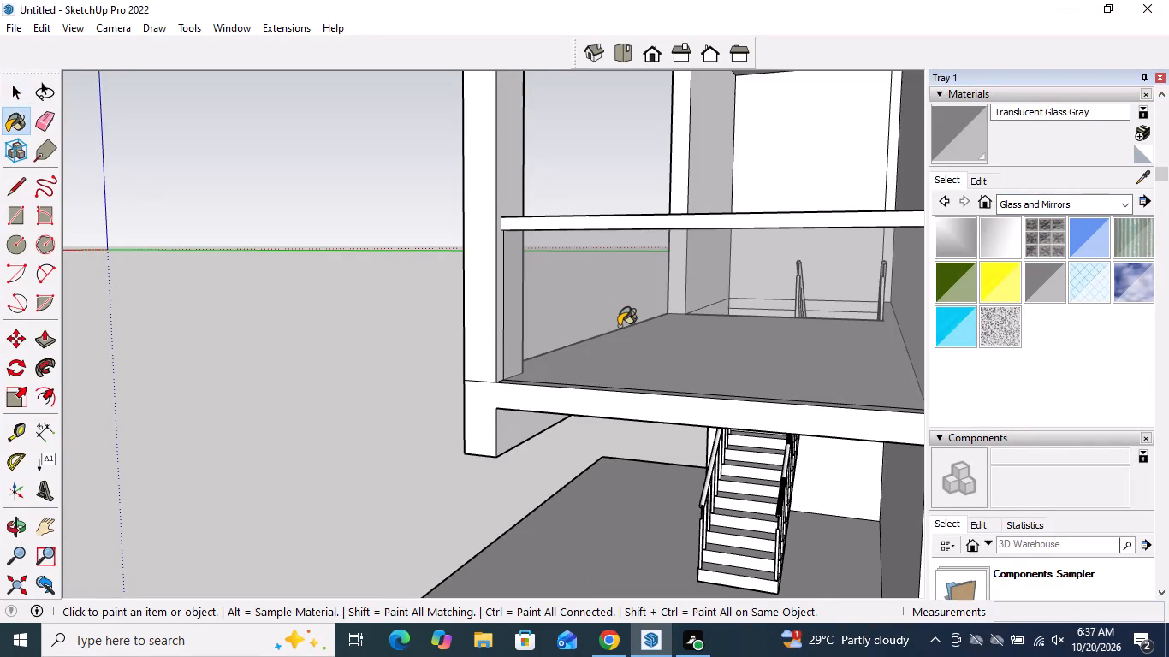
key(space)
Edit the Translucent Glass Gray material with the Color Wheel picker, raising its brightness almost to white.
scroll(701, 384, down, 5)
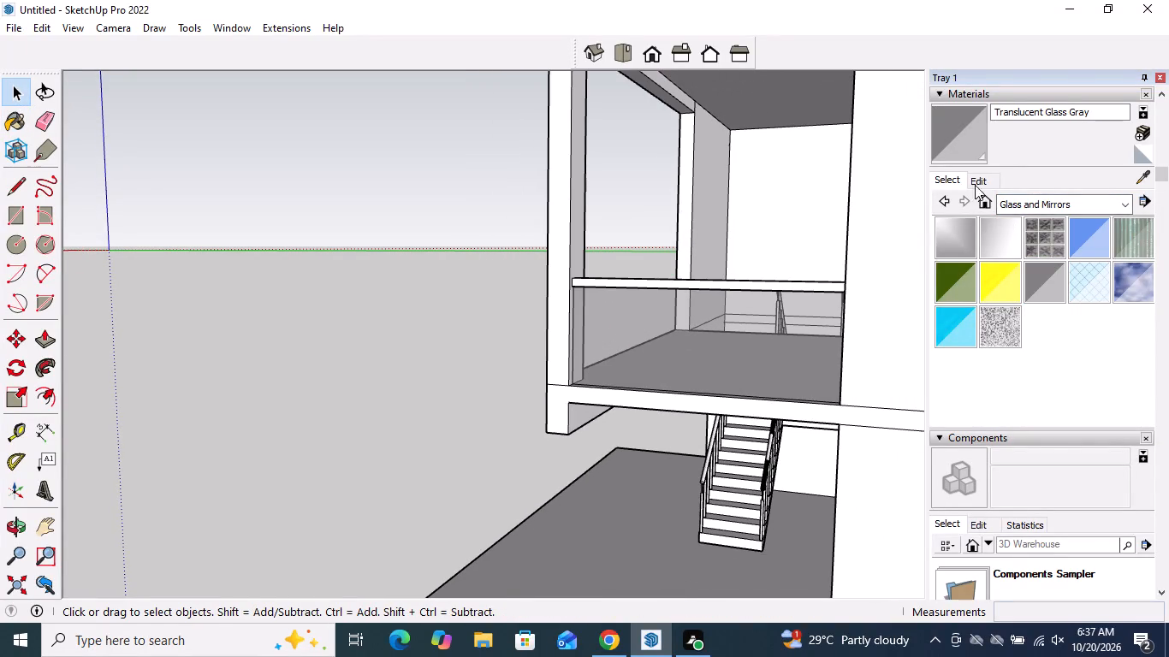
click(975, 180)
click(1013, 218)
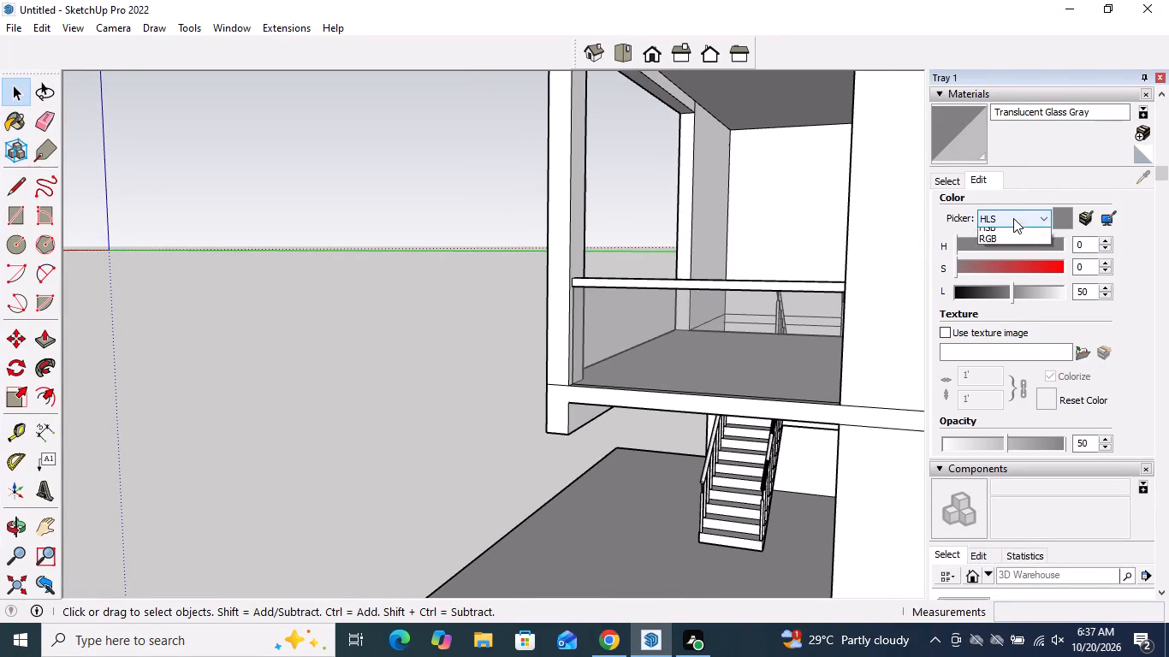
click(1013, 233)
drag(1022, 268, 1022, 263)
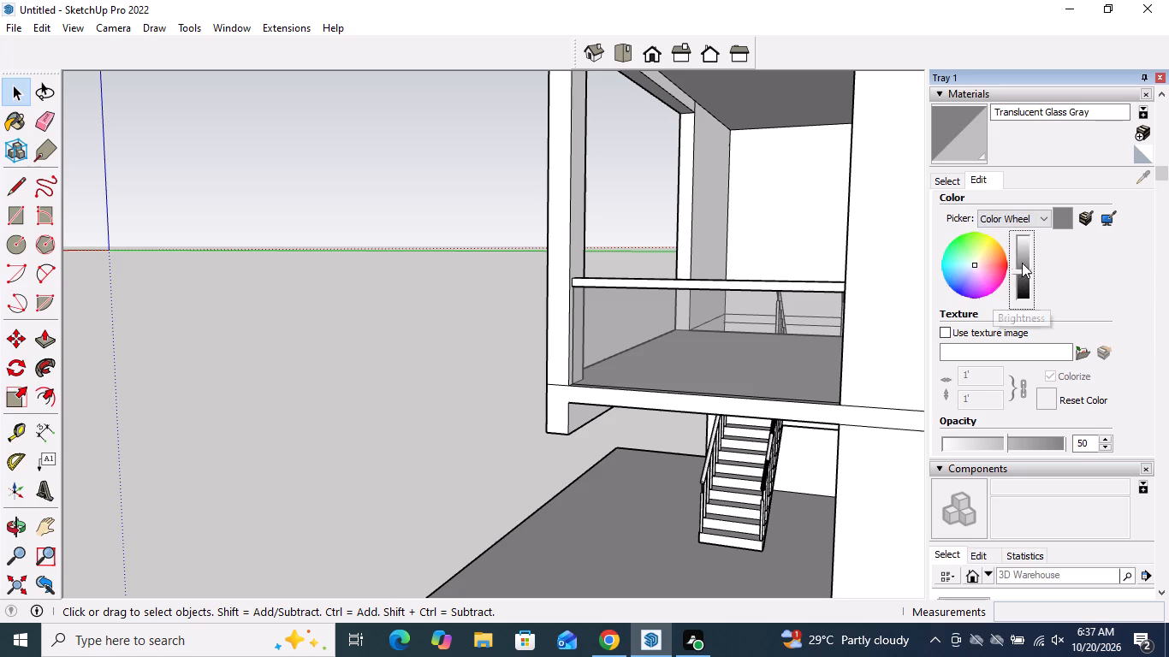
drag(1022, 263, 1022, 239)
key(space)
Examine the building from several sides, including the glass railing, the staircase and the upper floor's large front opening.
middle_drag(656, 342, 692, 383)
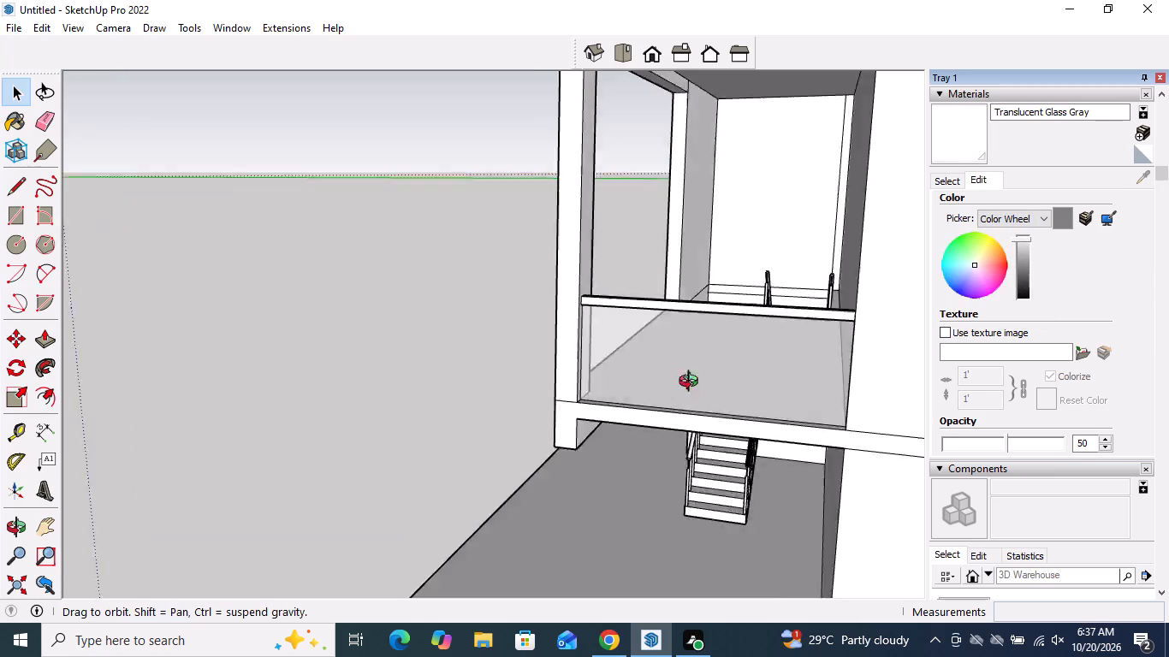
middle_drag(692, 383, 1033, 417)
scroll(955, 379, down, 5)
scroll(810, 387, down, 4)
middle_drag(685, 400, 814, 376)
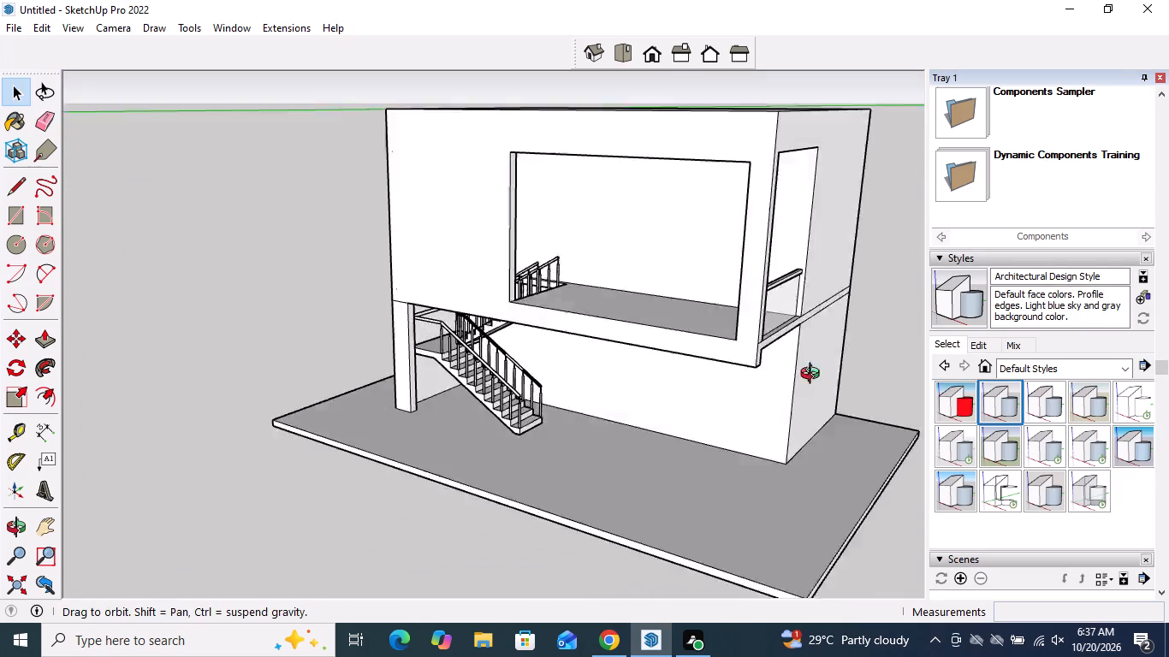
middle_drag(814, 376, 917, 359)
scroll(695, 255, up, 3)
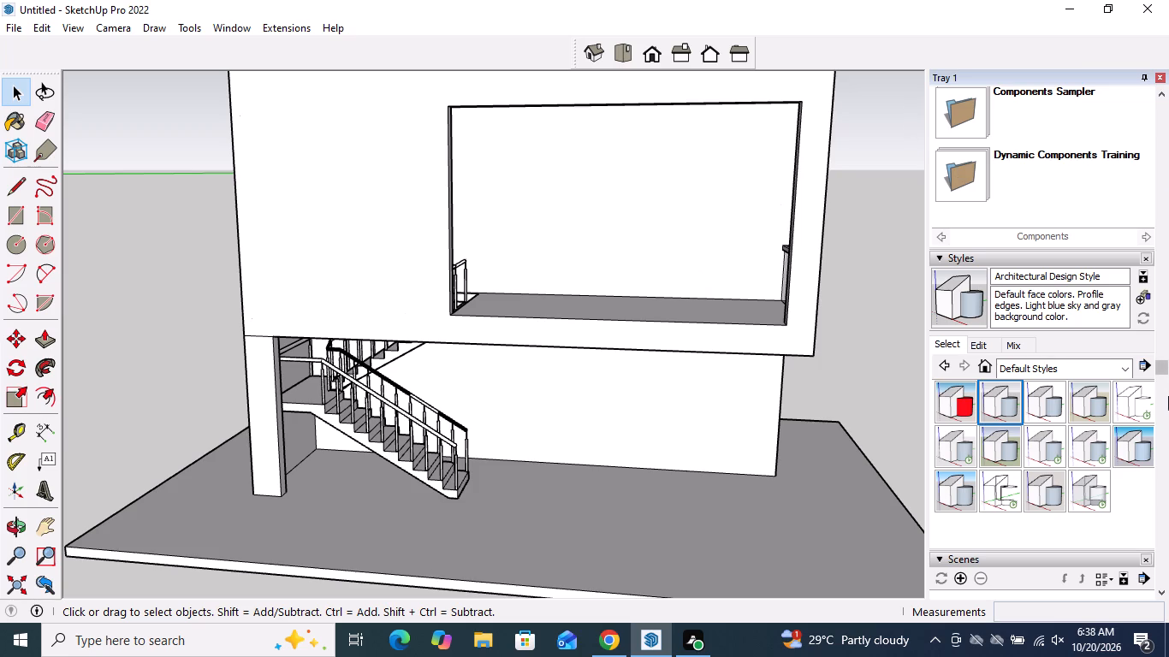
scroll(613, 234, down, 4)
middle_drag(663, 252, 1021, 393)
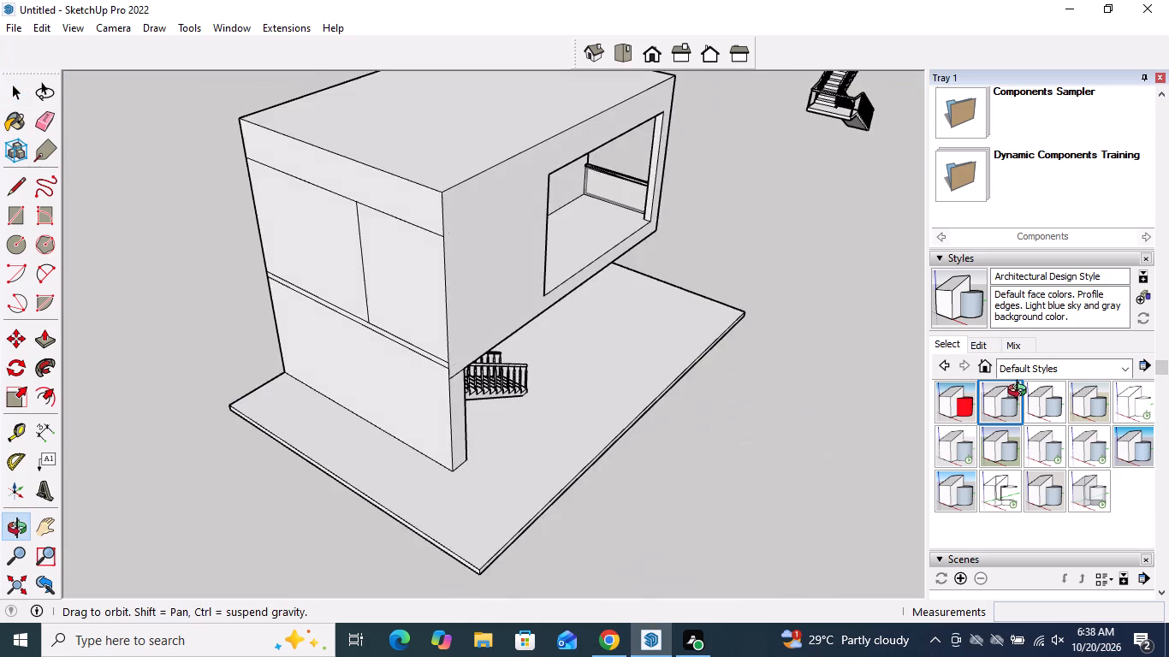
middle_drag(1021, 393, 1022, 391)
scroll(682, 238, up, 4)
middle_drag(681, 234, 222, 149)
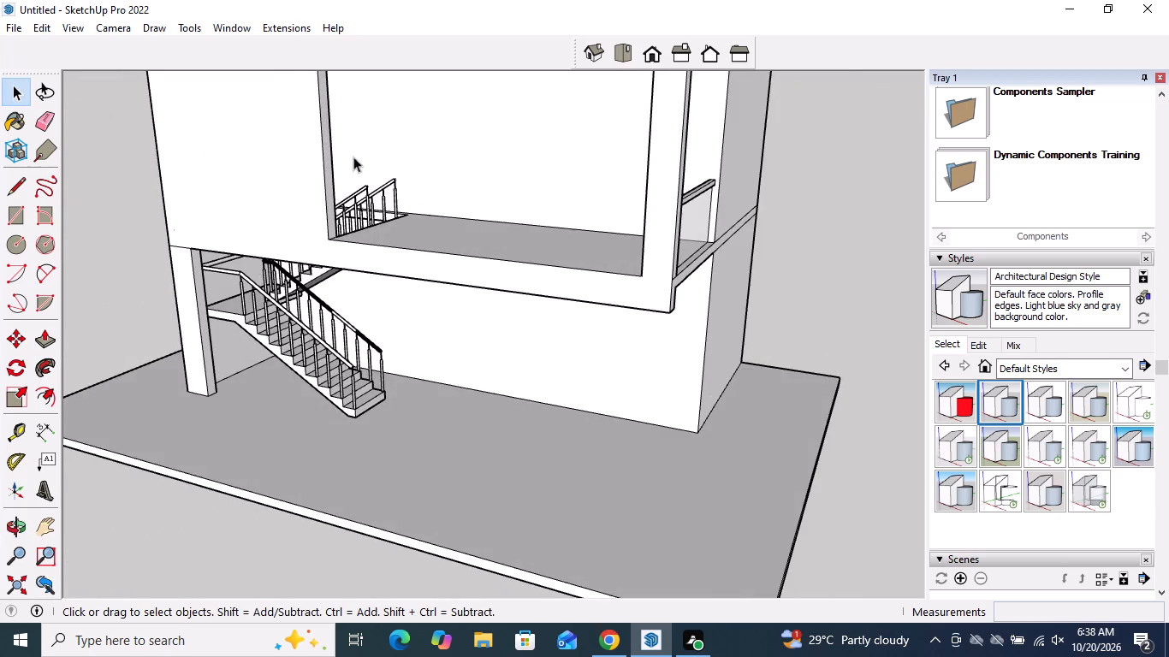
scroll(398, 168, up, 3)
middle_drag(464, 181, 511, 151)
middle_drag(518, 152, 775, 263)
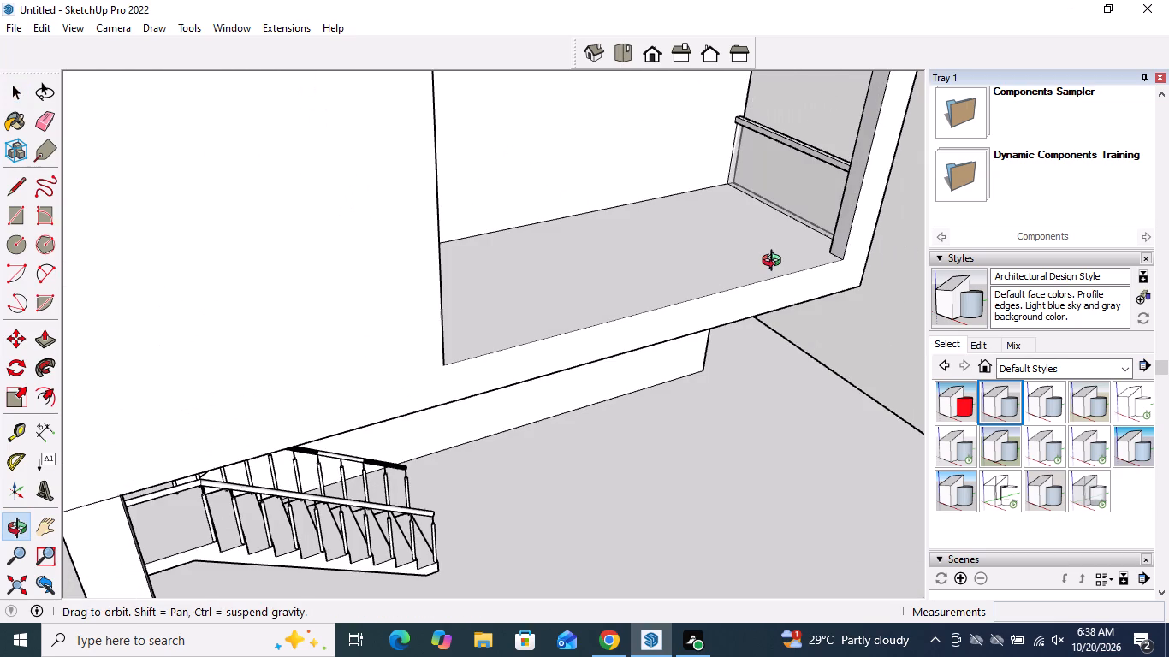
middle_drag(775, 263, 775, 263)
scroll(859, 168, up, 12)
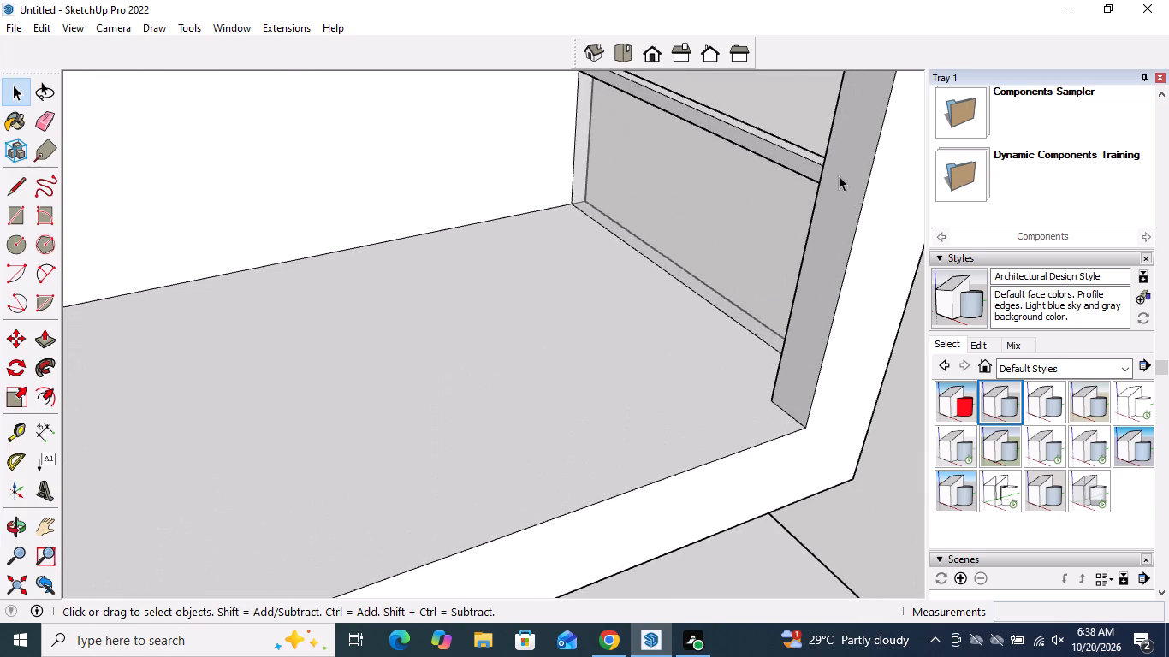
middle_drag(839, 175, 935, 171)
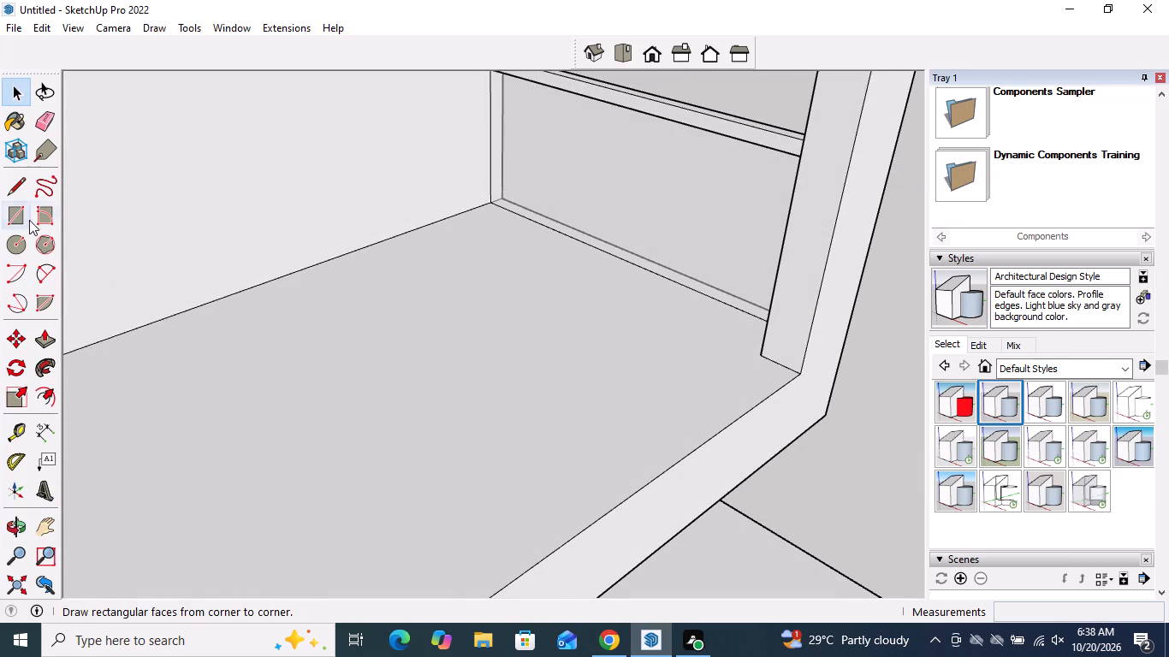
Draw a square about 2 3/4" on the front opening's inner side face, level with the end of the side railing.
click(10, 217)
scroll(824, 153, up, 3)
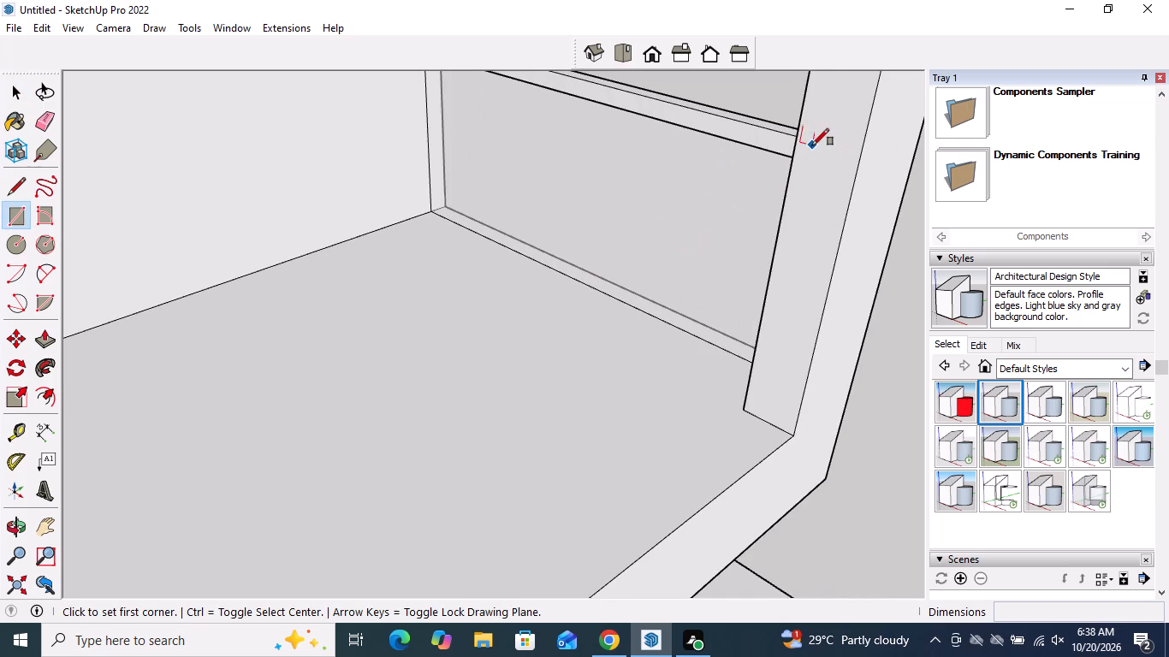
click(821, 137)
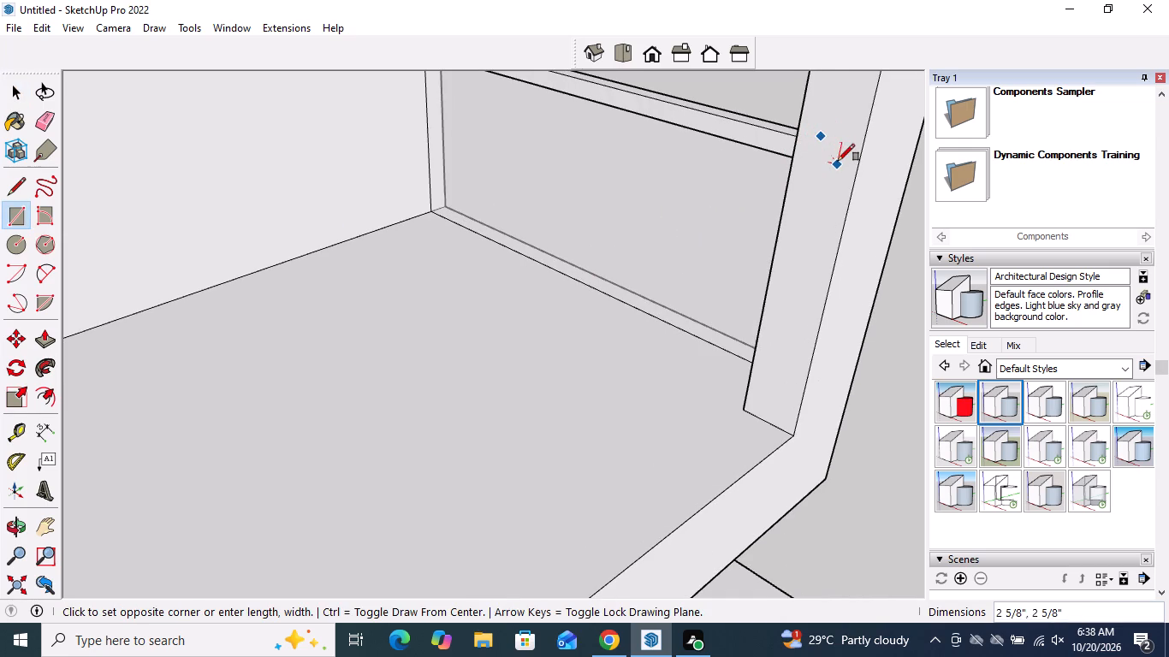
click(836, 165)
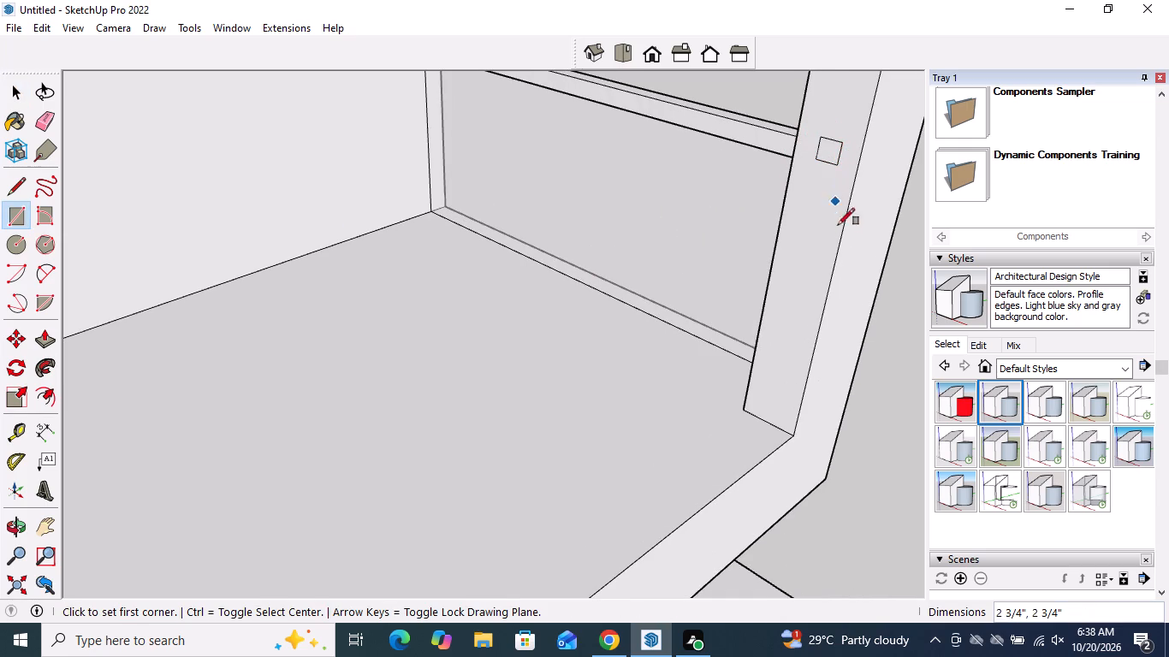
key(space)
Push/Pull the small square about 16' 5 7/16" across the front opening to its opposite side face as a rail.
click(40, 346)
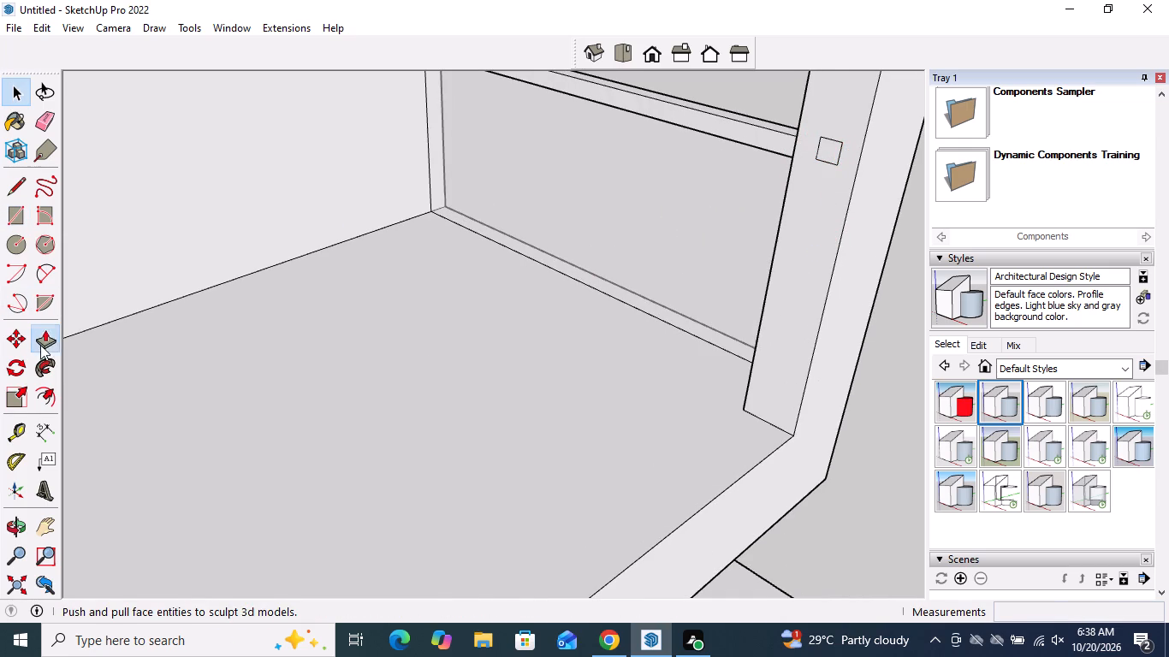
click(832, 151)
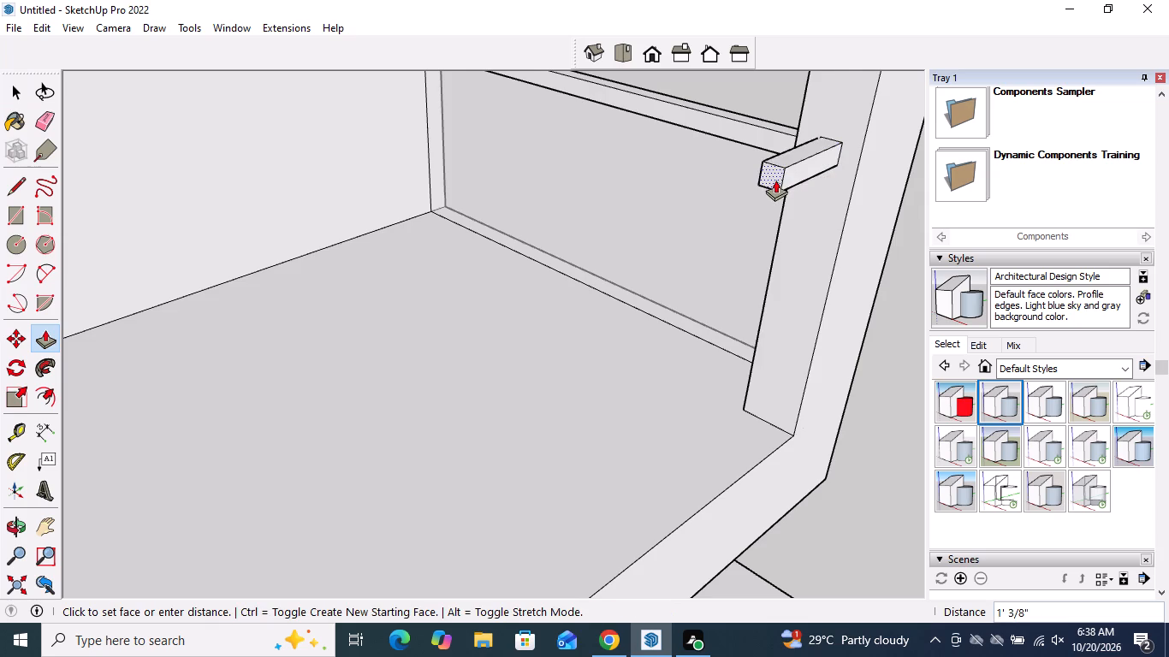
scroll(775, 180, down, 19)
scroll(775, 180, up, 1)
middle_drag(774, 178, 597, 182)
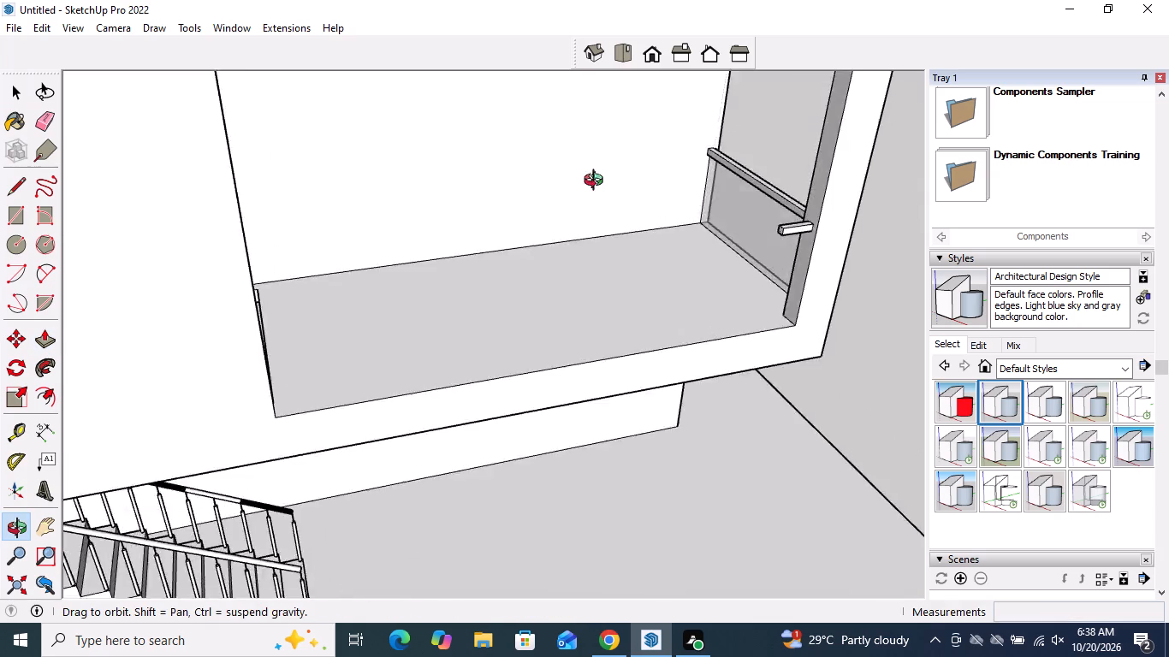
middle_drag(597, 182, 371, 190)
scroll(225, 206, up, 8)
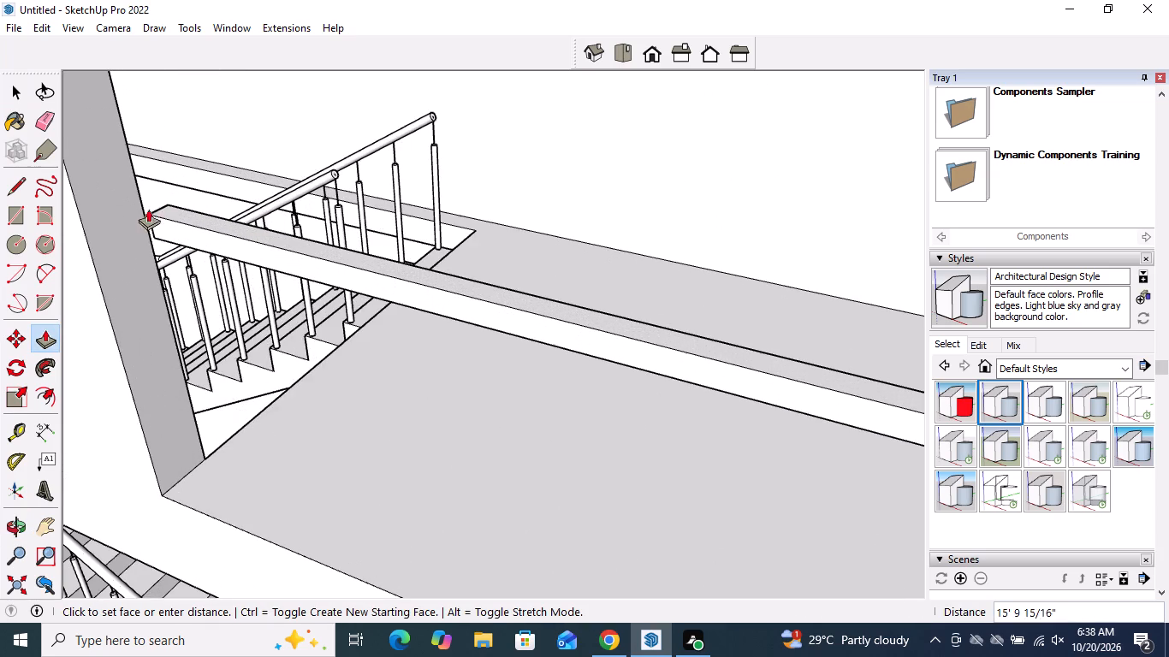
click(98, 150)
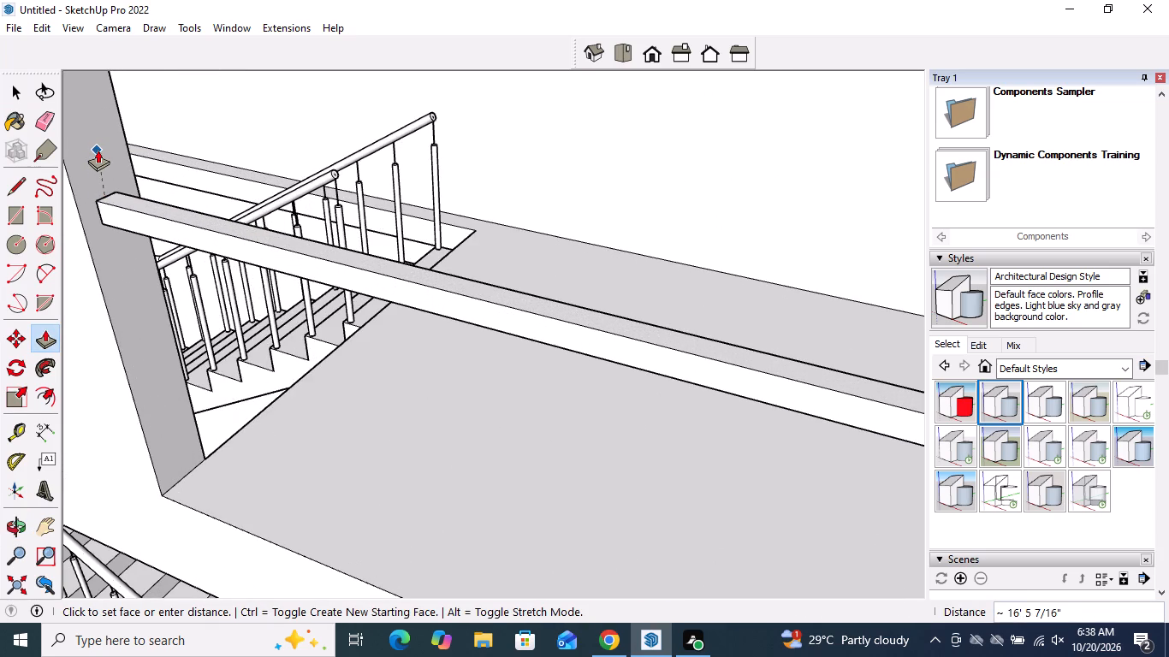
key(space)
Draw a vertical line about 3' 3 1/16" from the new rail's underside midpoint to the floor, at the staircase end.
scroll(302, 136, down, 4)
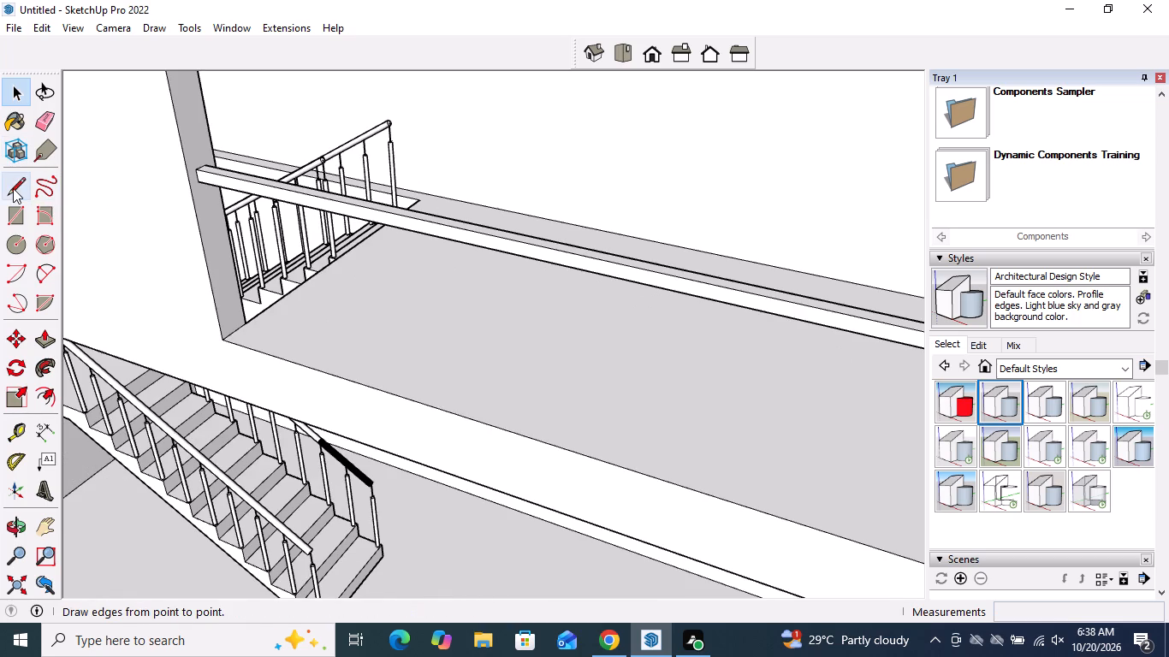
scroll(15, 186, down, 1)
click(15, 183)
scroll(625, 252, down, 10)
middle_drag(658, 389, 686, 286)
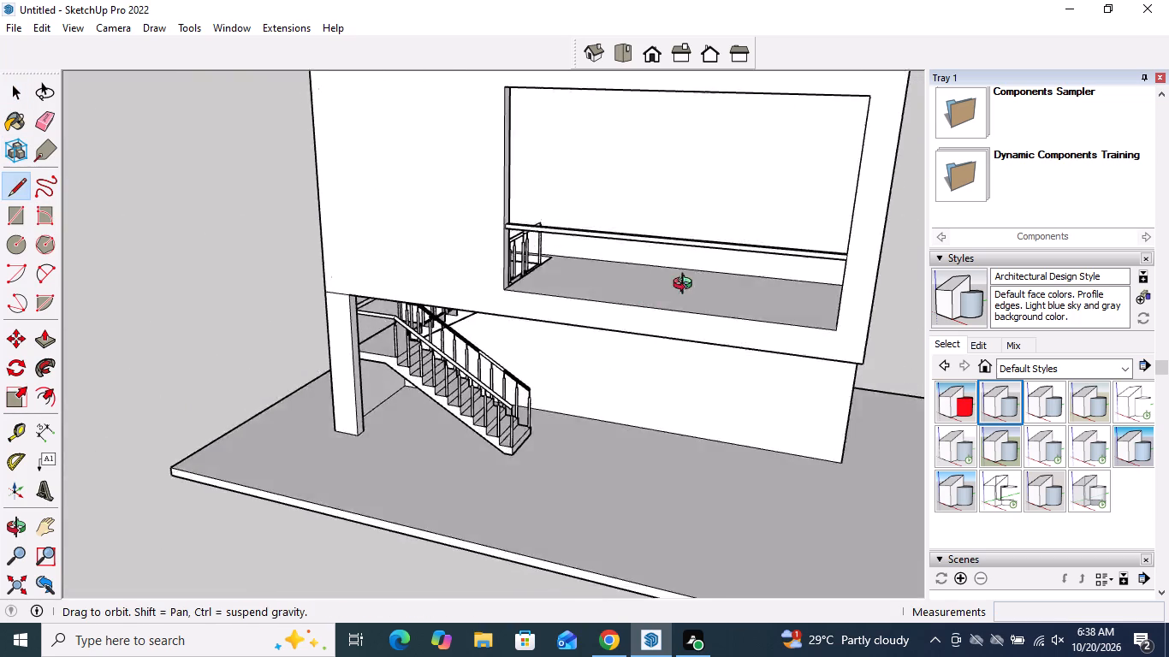
middle_drag(686, 286, 718, 222)
scroll(673, 216, up, 4)
scroll(537, 233, up, 5)
scroll(405, 227, up, 3)
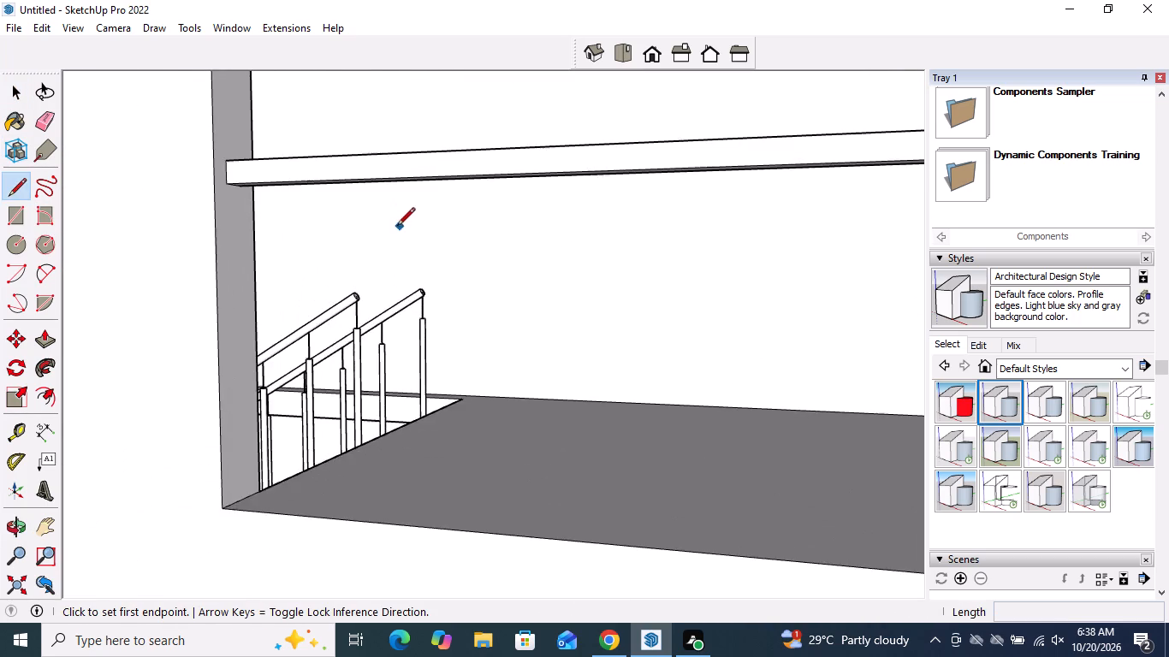
scroll(324, 233, up, 1)
middle_drag(322, 227, 297, 216)
scroll(288, 244, down, 1)
middle_drag(224, 215, 218, 183)
scroll(225, 115, up, 7)
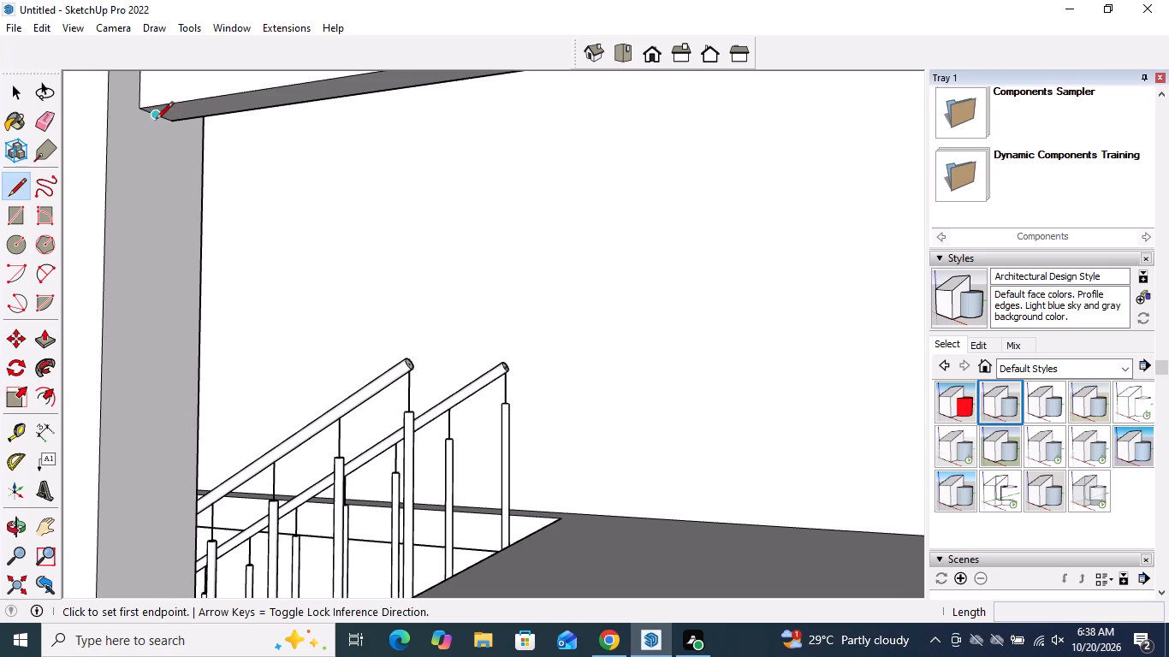
click(155, 115)
scroll(182, 188, down, 4)
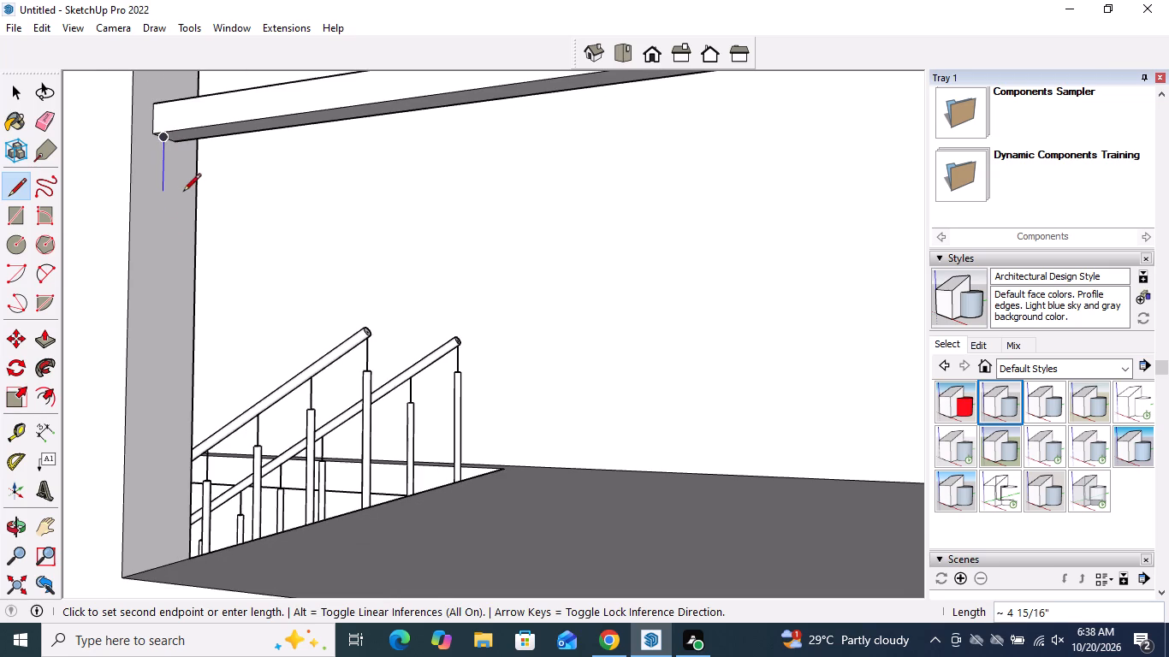
click(152, 568)
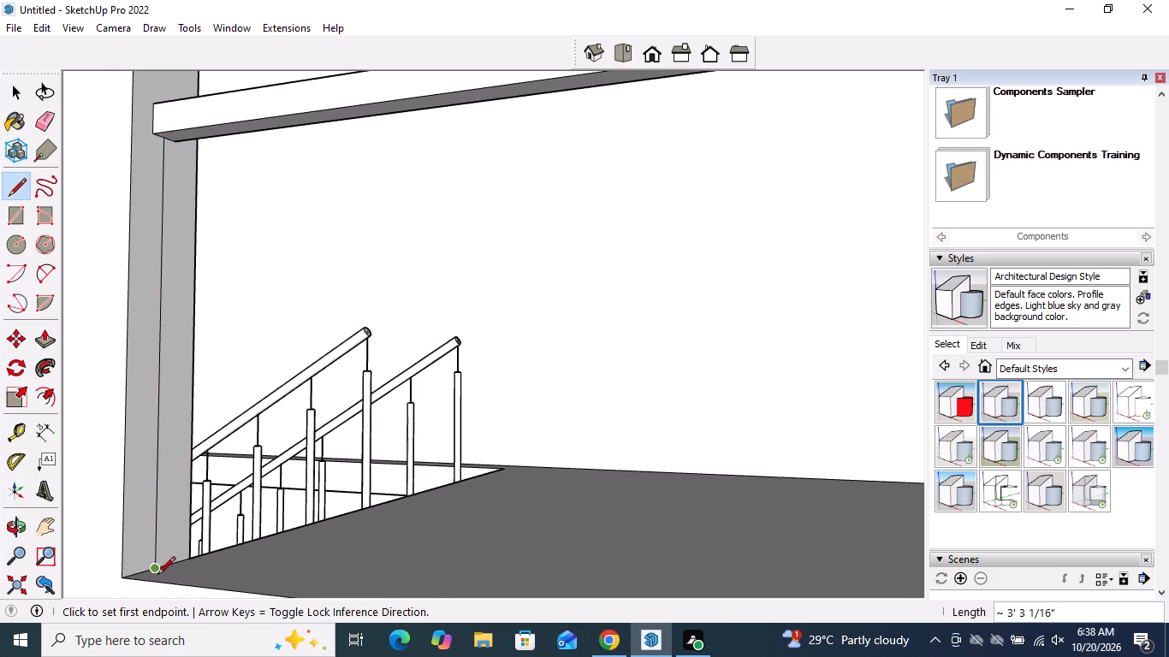
Draw a line about 16' 5 7/16" along the front opening's bottom from the vertical line to the opposite side face.
drag(156, 572, 174, 572)
scroll(430, 539, down, 10)
middle_drag(430, 537, 438, 538)
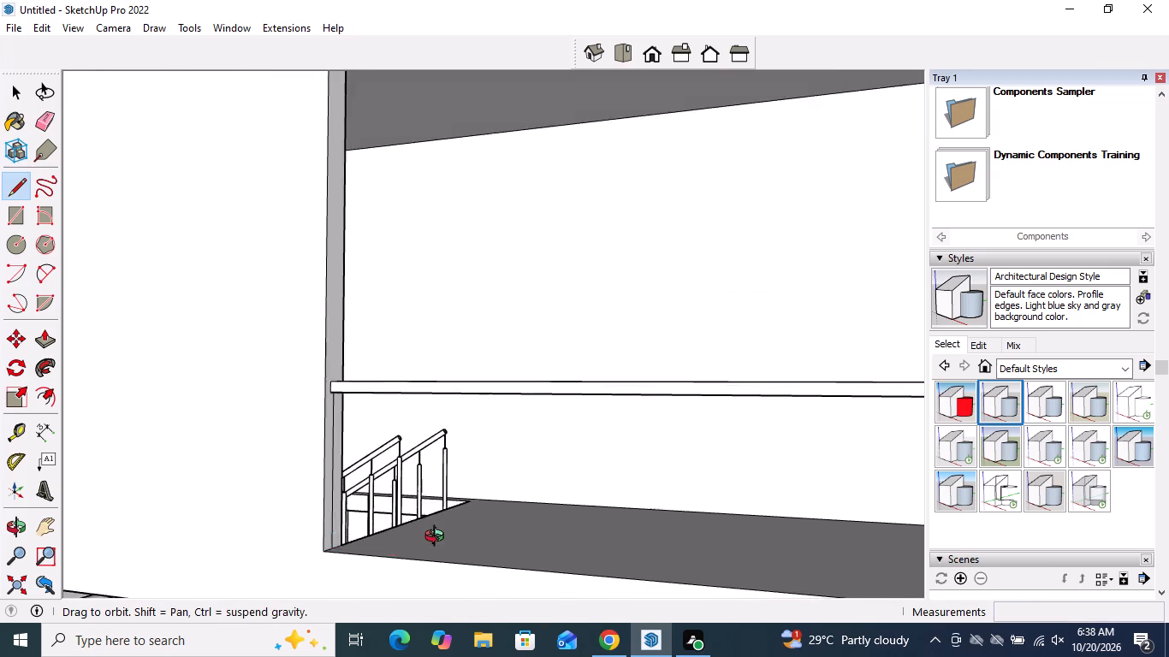
middle_drag(438, 538, 691, 591)
scroll(637, 546, down, 9)
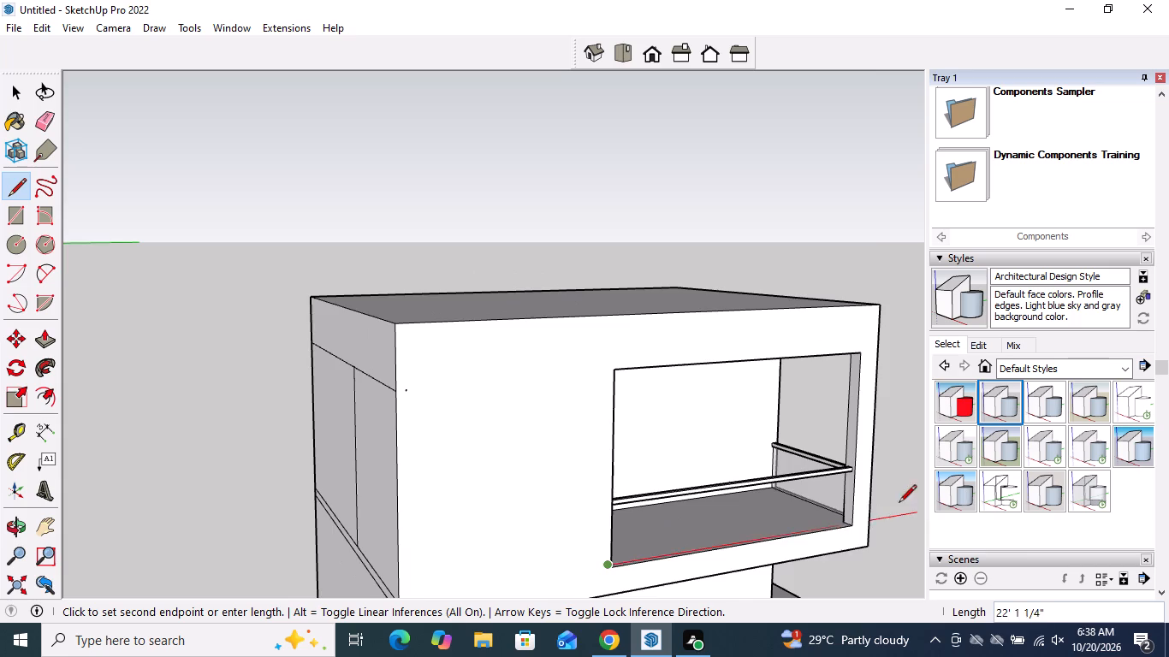
scroll(890, 504, up, 4)
scroll(820, 524, up, 8)
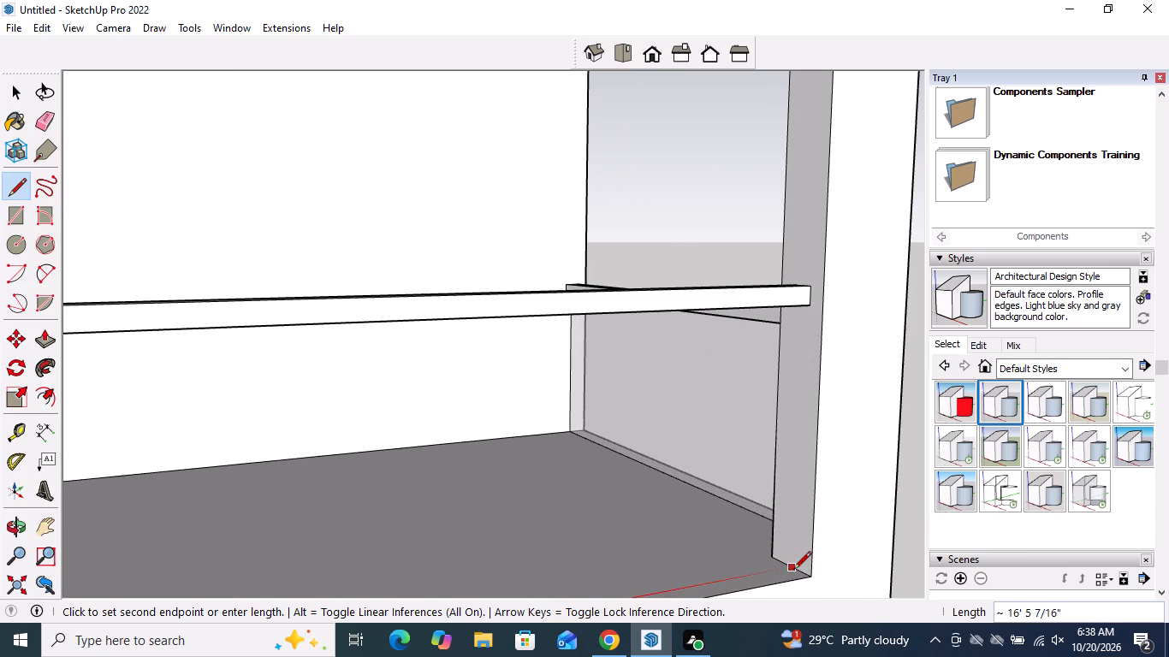
click(793, 571)
Draw a vertical line about 3' 3 1/16" from the bottom line's end up to the midpoint of the rail's underside edge.
click(792, 567)
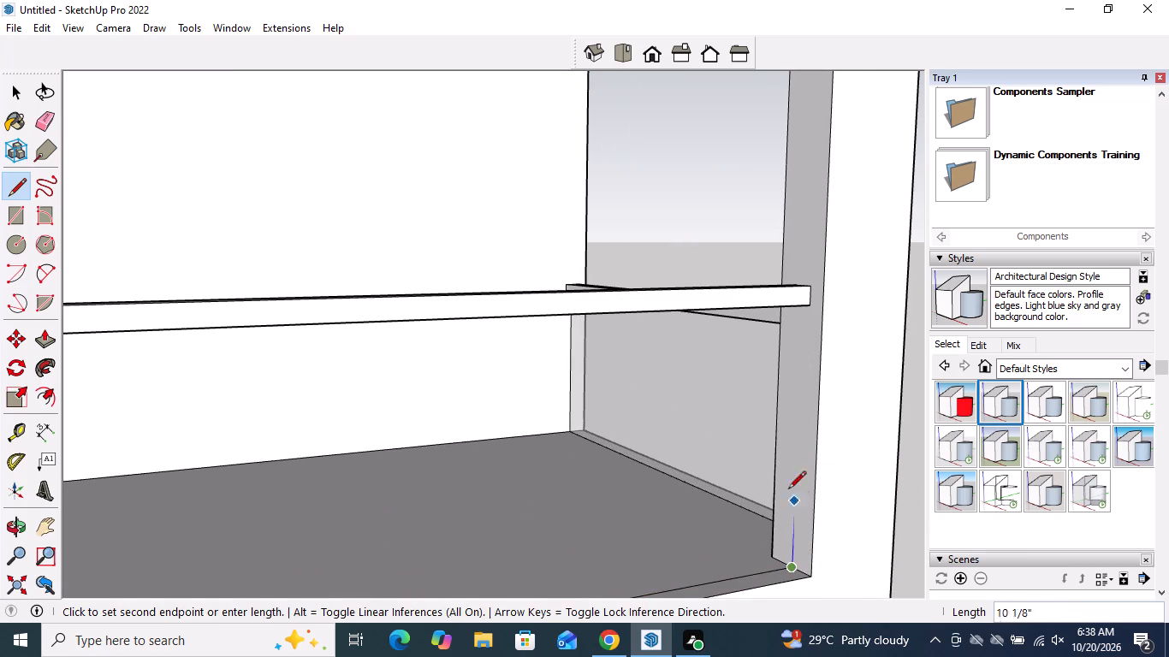
middle_drag(790, 358, 800, 215)
scroll(800, 215, up, 6)
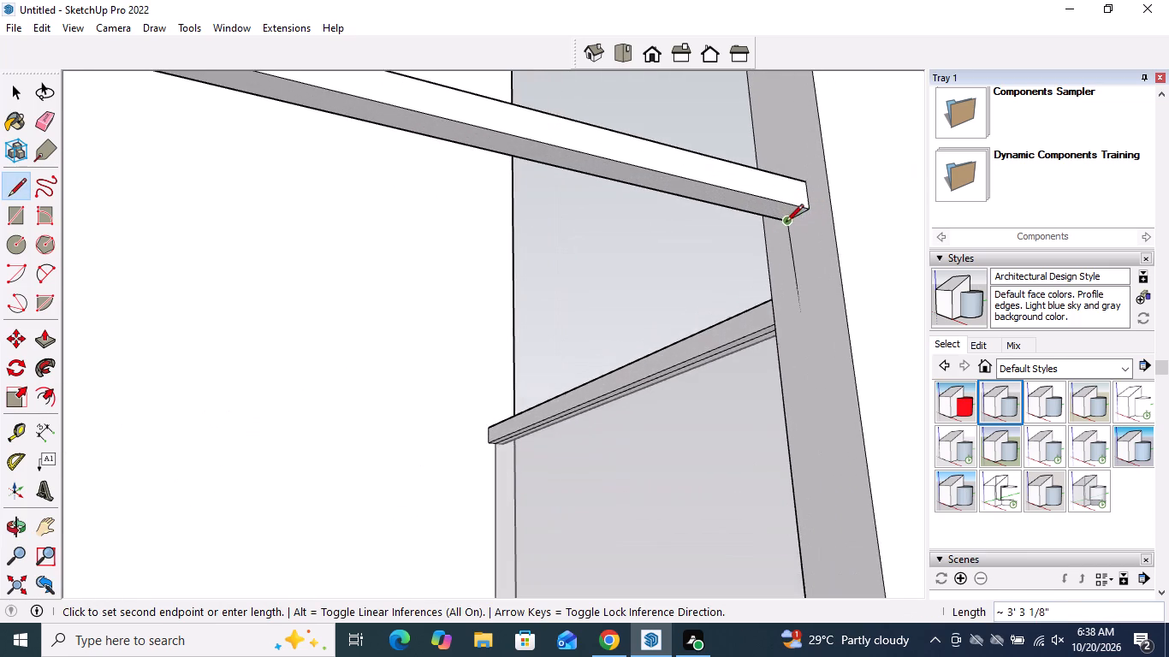
scroll(786, 223, up, 9)
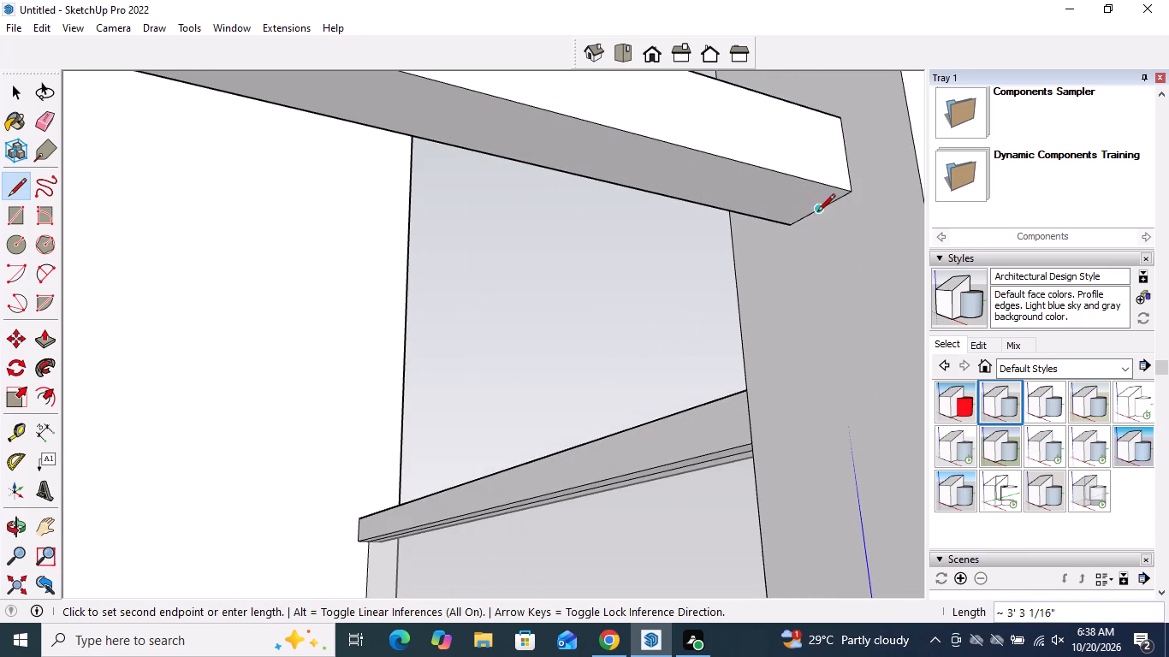
click(818, 212)
Close the panel face below the front rail with a line about 16' 5 7/16" along its underside to the first vertical line.
click(815, 209)
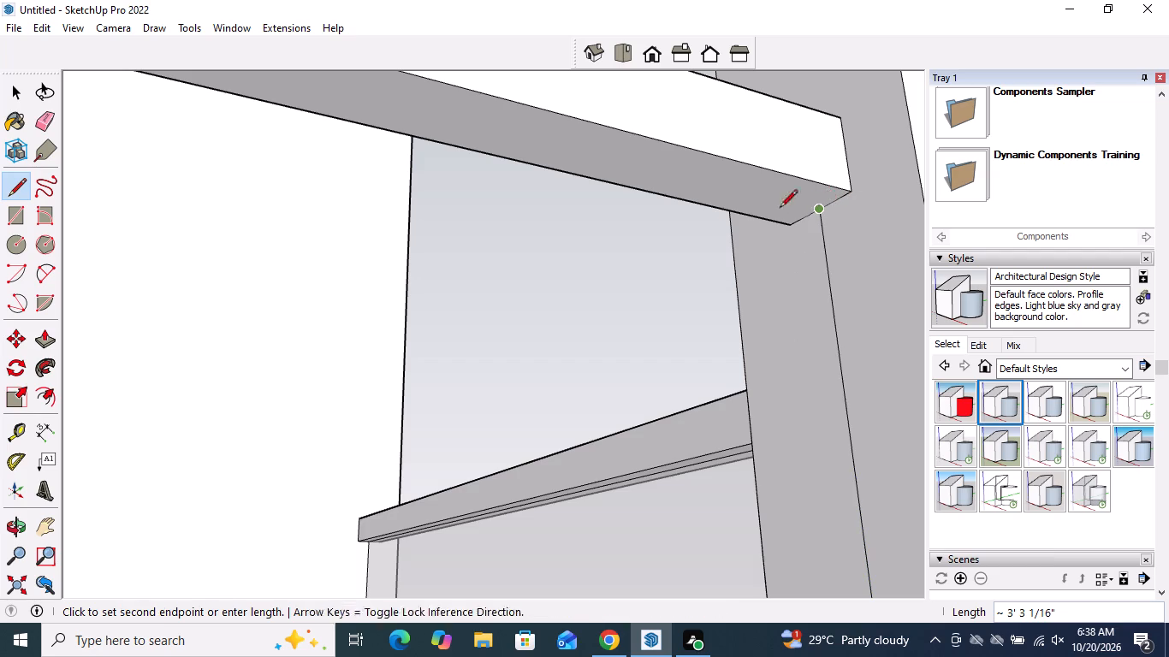
scroll(727, 208, down, 5)
scroll(757, 207, down, 19)
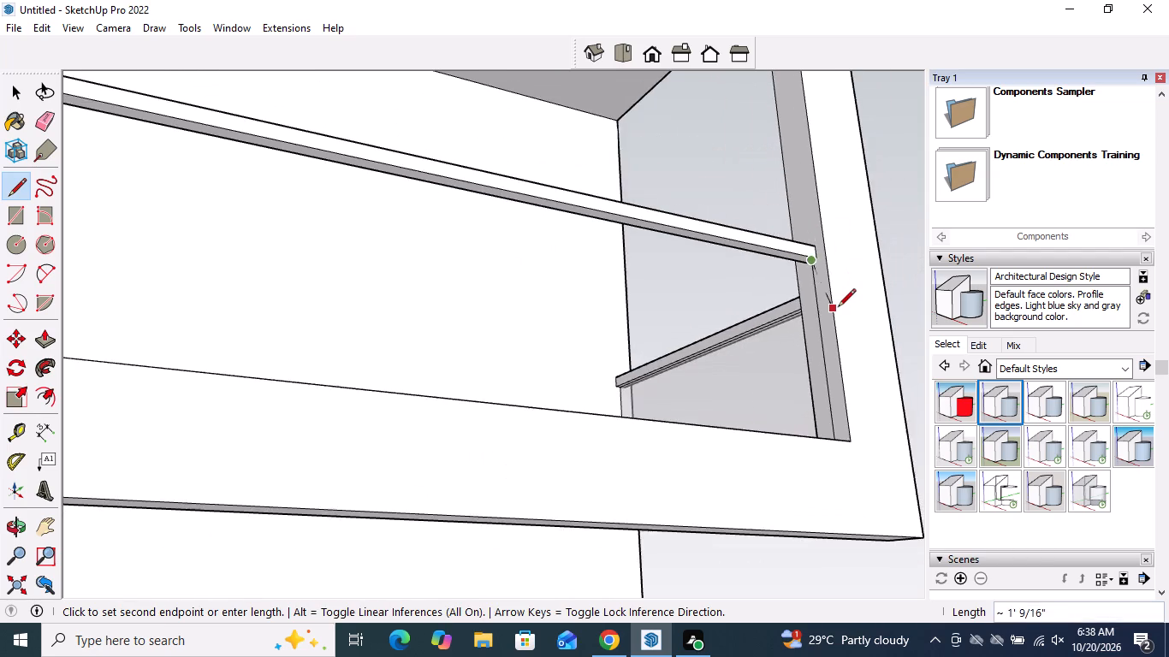
scroll(838, 308, down, 8)
scroll(838, 308, up, 1)
middle_drag(838, 307, 657, 293)
scroll(626, 224, up, 5)
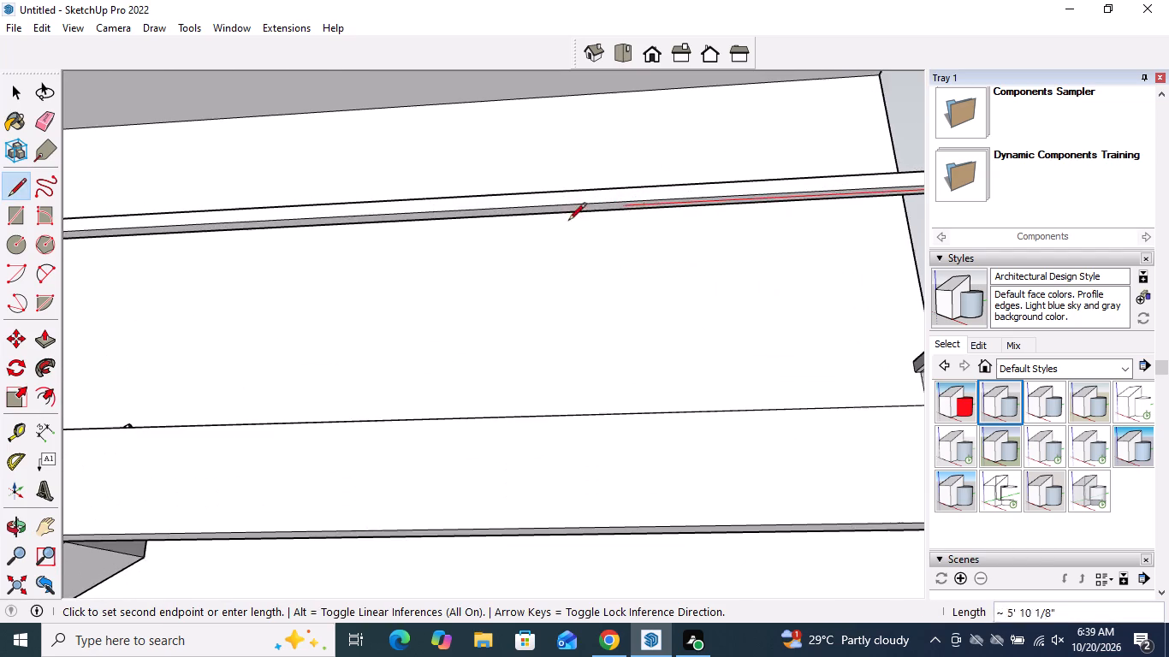
scroll(590, 216, down, 4)
scroll(241, 230, up, 20)
scroll(241, 230, up, 2)
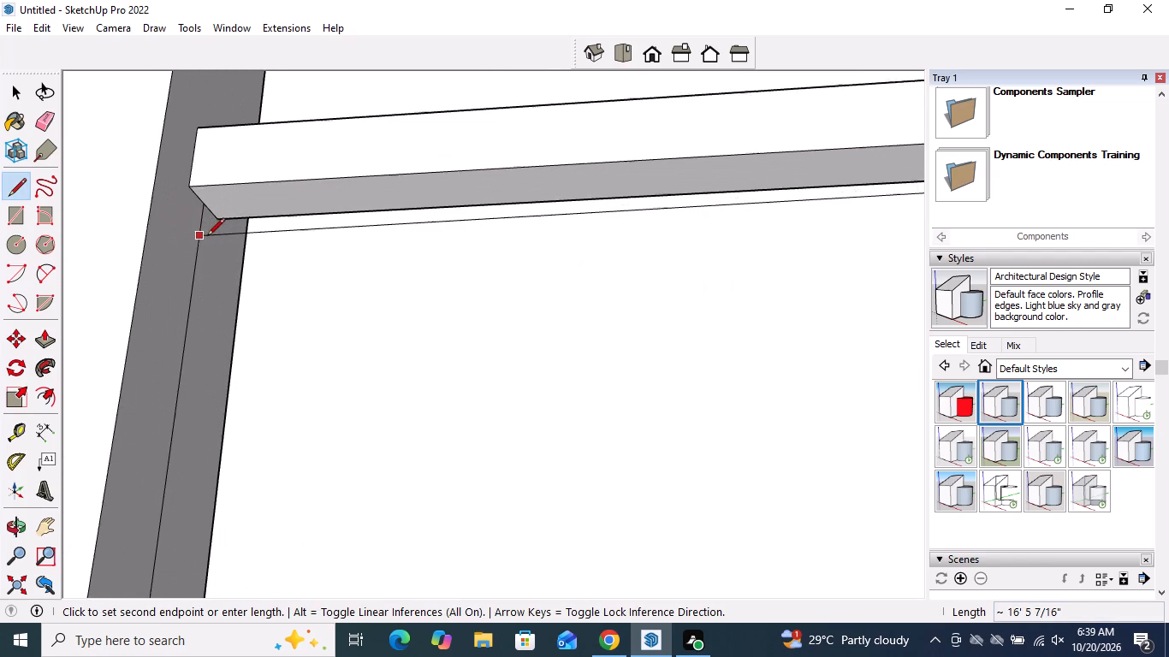
scroll(207, 237, up, 1)
click(201, 202)
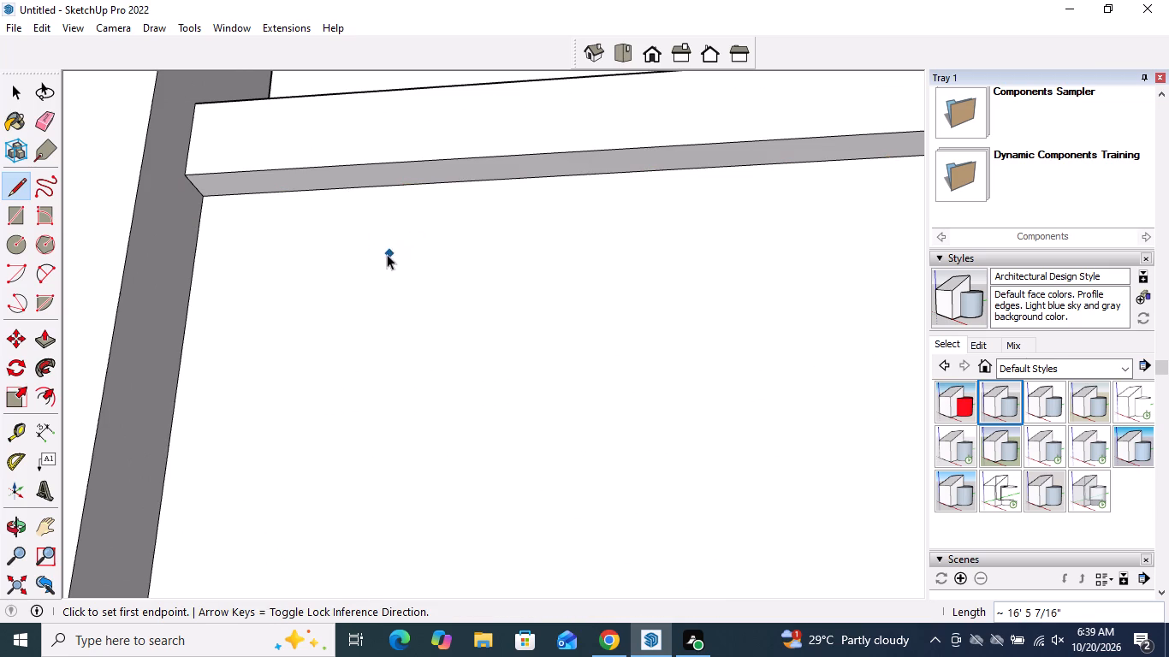
key(space)
Paint the panel below the front rail with the edited Translucent Glass Gray material.
scroll(543, 287, down, 16)
middle_drag(626, 239, 662, 372)
scroll(1039, 236, up, 6)
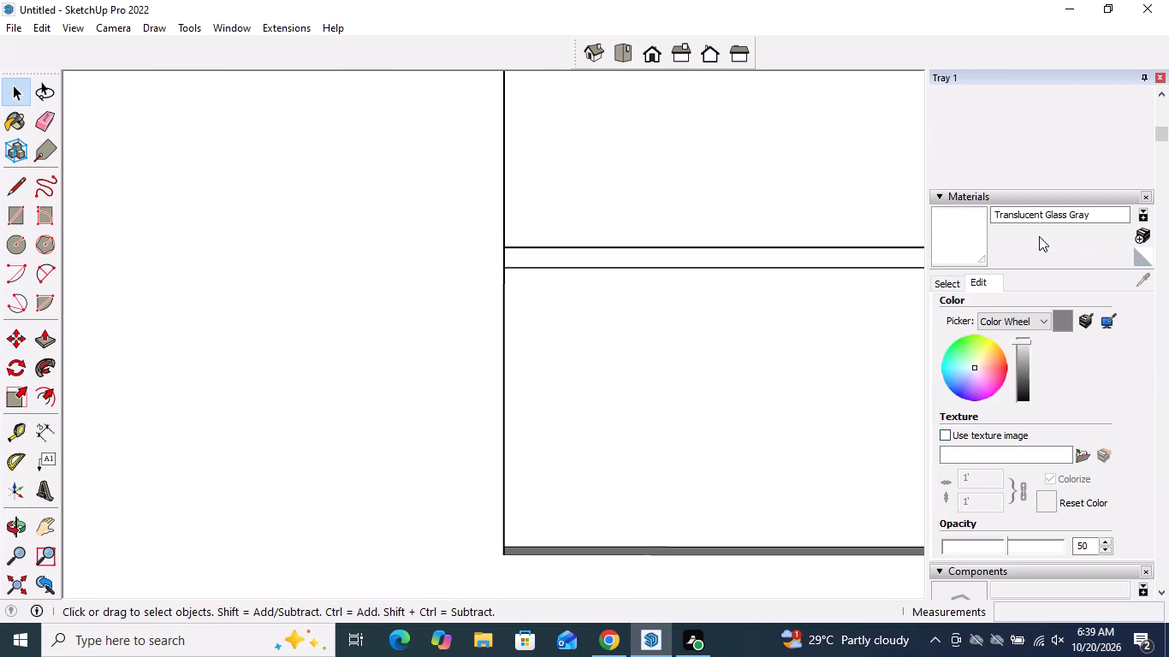
click(949, 288)
click(958, 246)
click(780, 364)
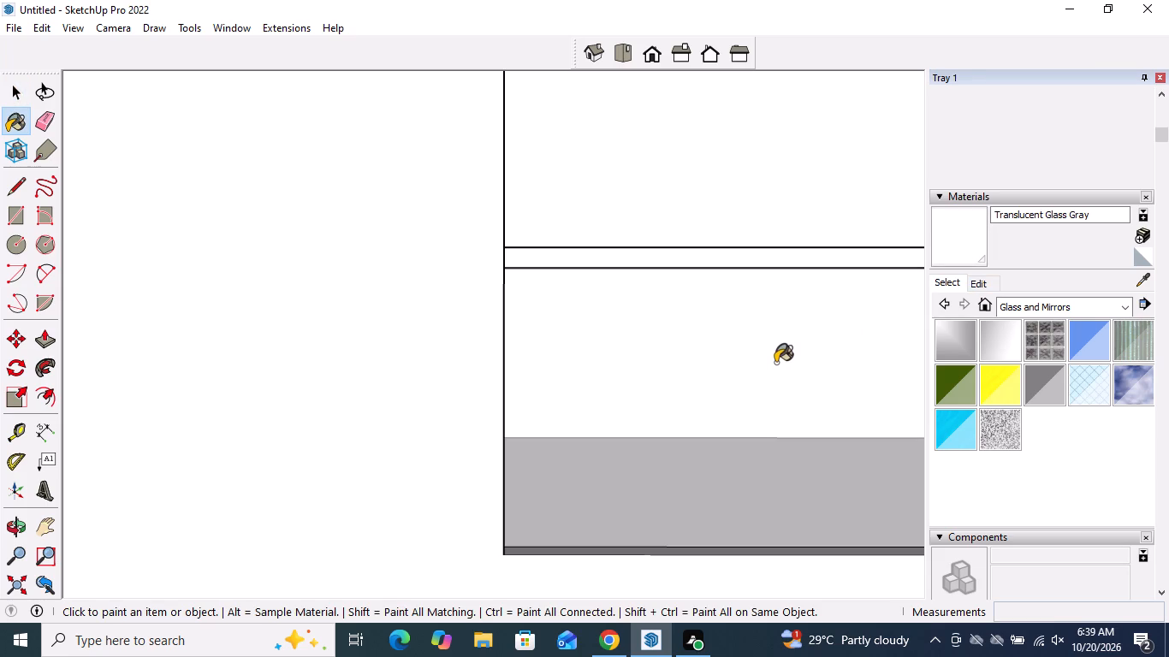
key(space)
Examine the building from several angles, including the front opening's glass railing, its corner with the side railing, and the staircase.
scroll(545, 298, down, 20)
scroll(545, 298, down, 3)
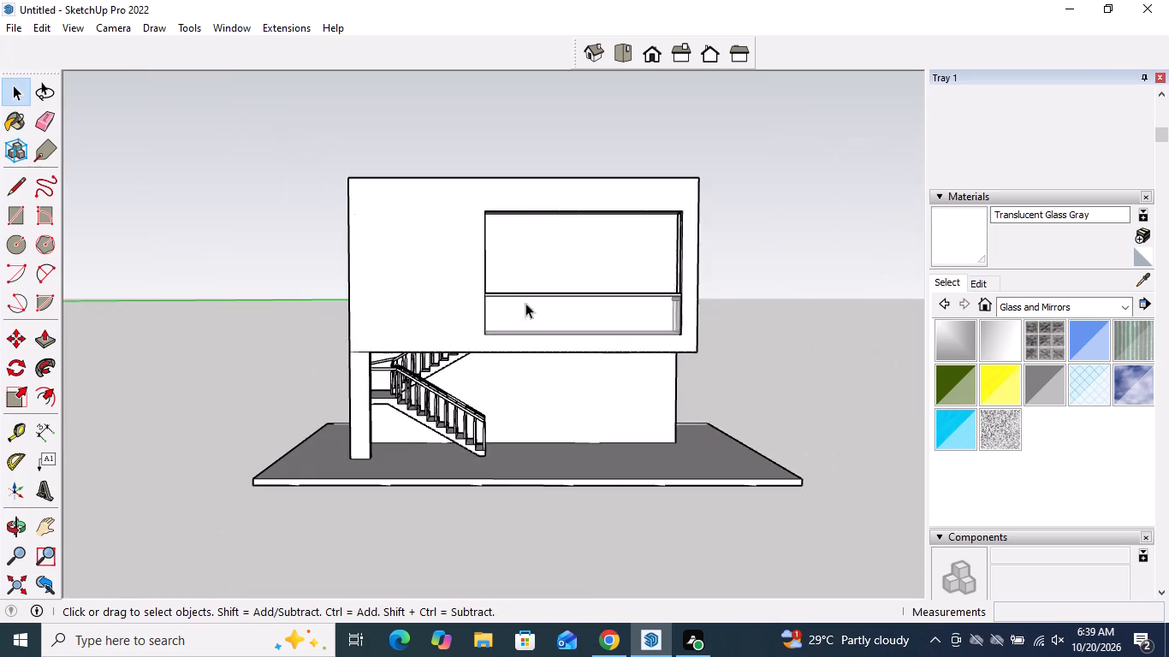
middle_drag(585, 322, 762, 430)
scroll(632, 263, up, 6)
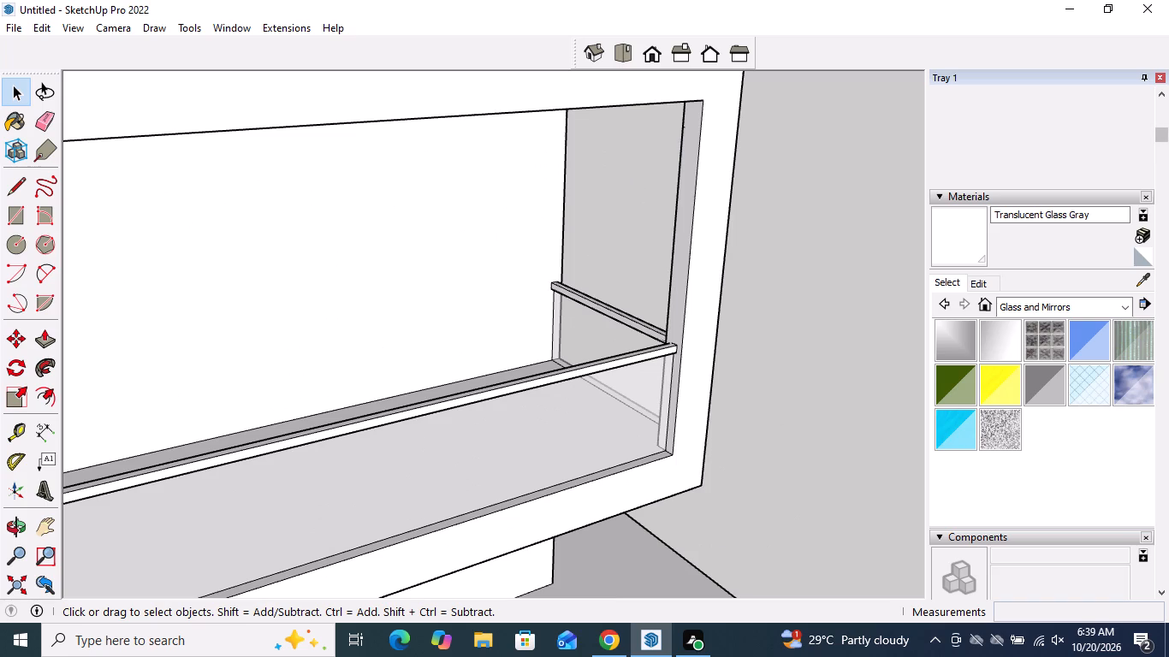
scroll(1168, 231, down, 5)
scroll(907, 271, down, 5)
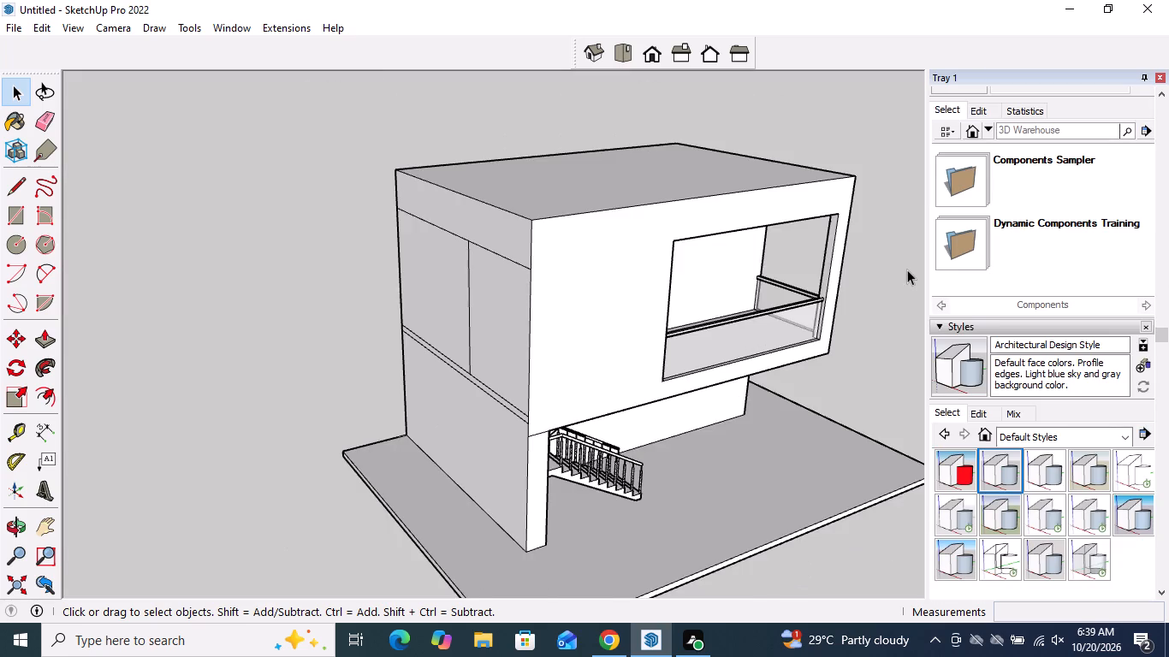
middle_drag(893, 264, 808, 221)
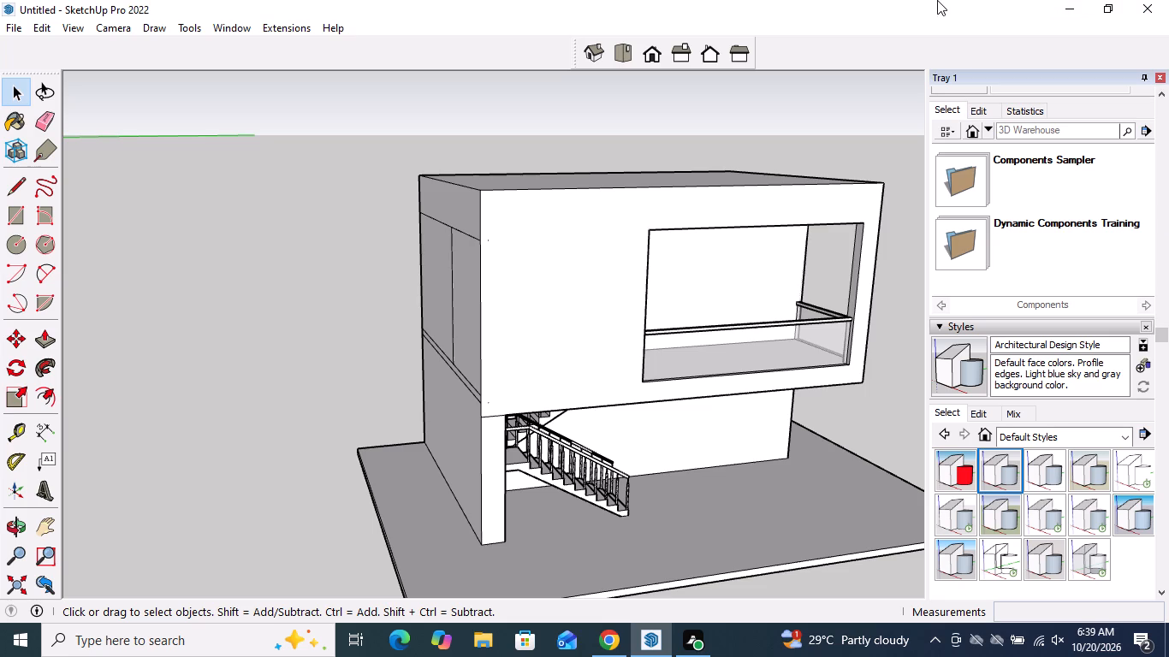
scroll(745, 235, down, 3)
middle_drag(733, 231, 700, 201)
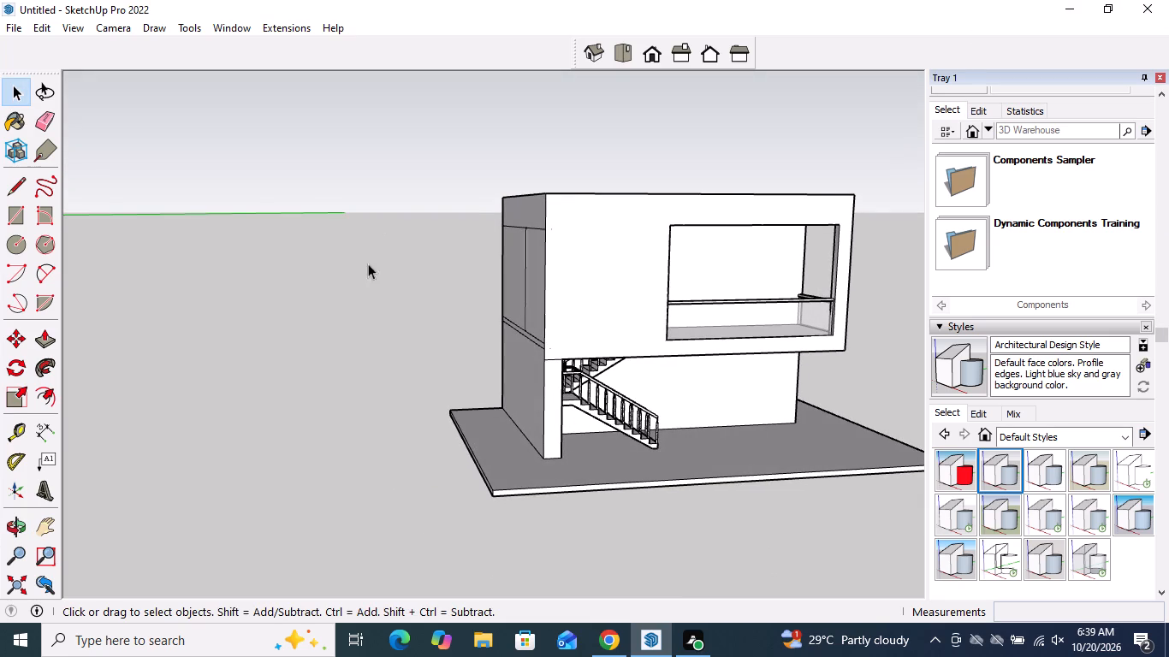
middle_drag(753, 230, 673, 229)
scroll(671, 229, up, 3)
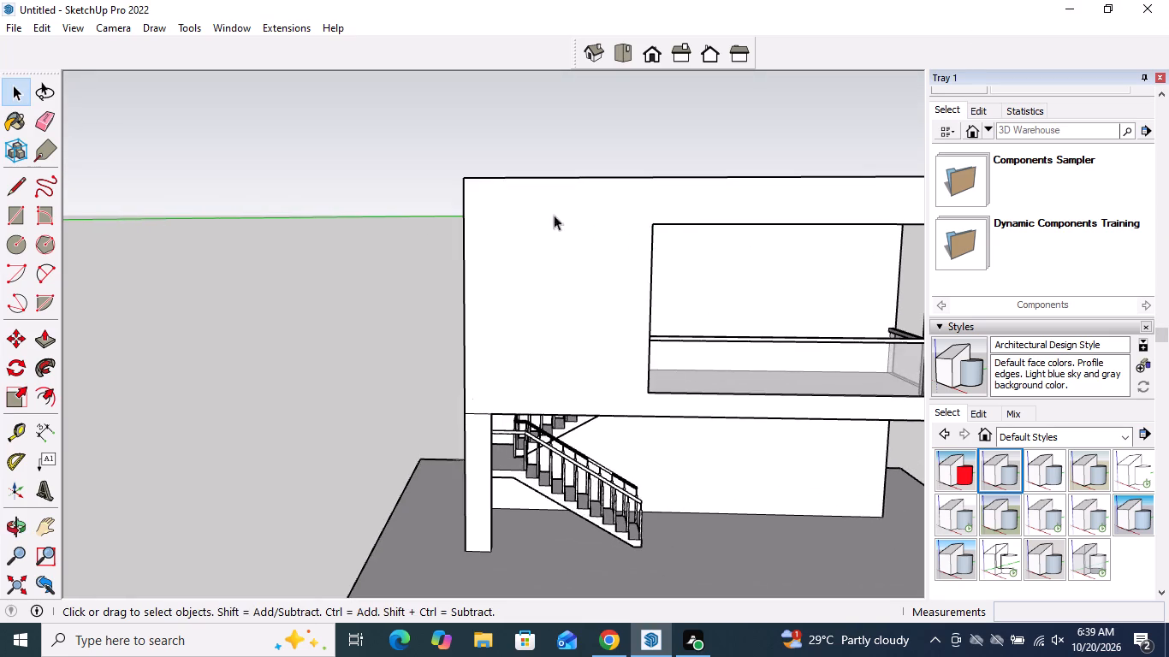
scroll(496, 198, down, 3)
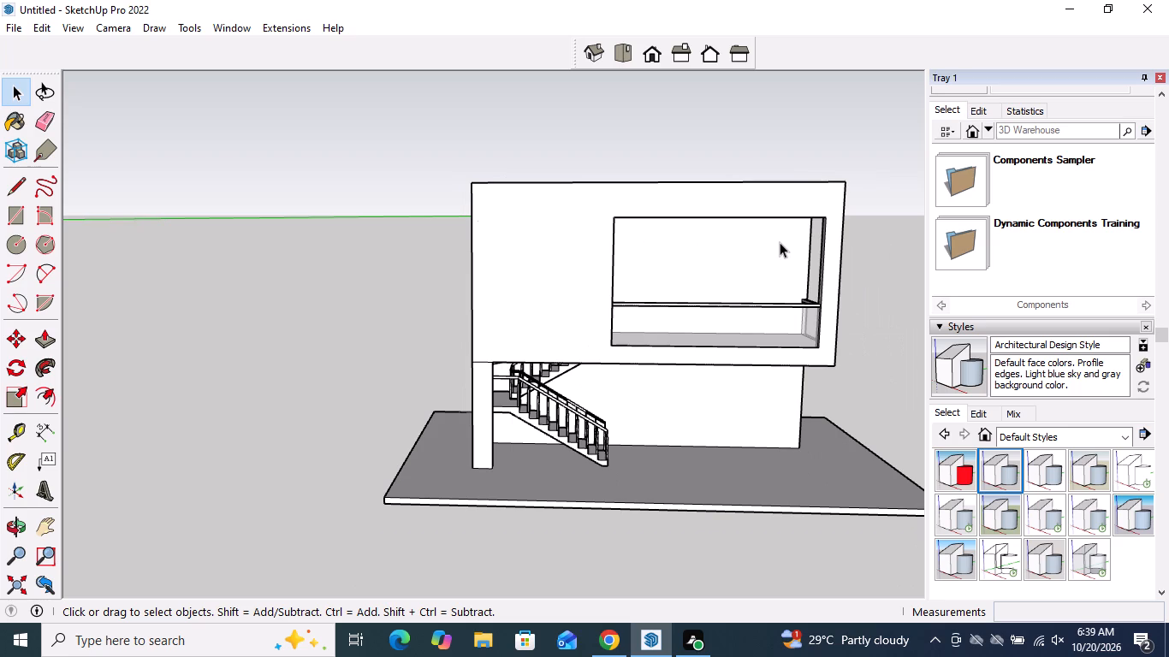
middle_drag(780, 242, 778, 234)
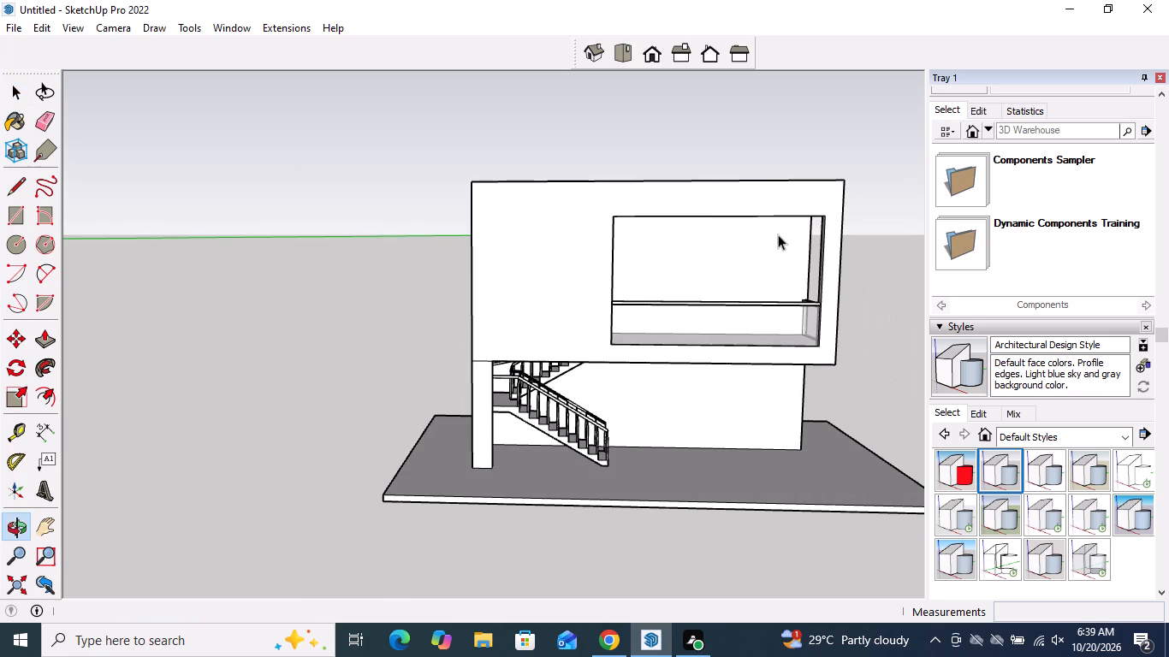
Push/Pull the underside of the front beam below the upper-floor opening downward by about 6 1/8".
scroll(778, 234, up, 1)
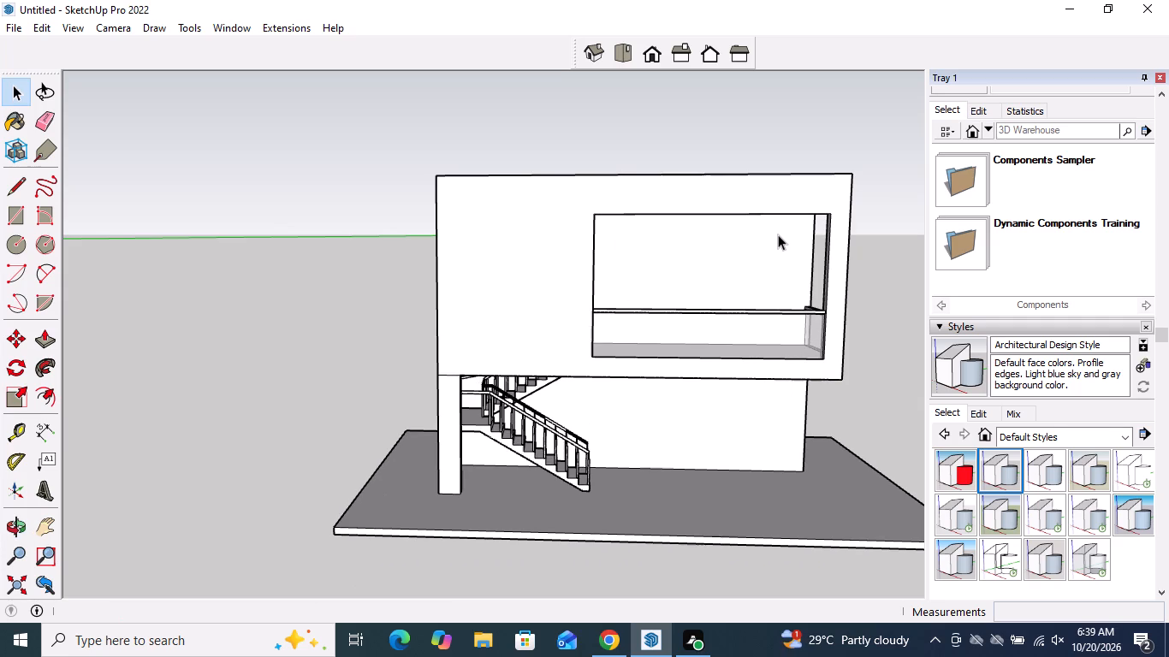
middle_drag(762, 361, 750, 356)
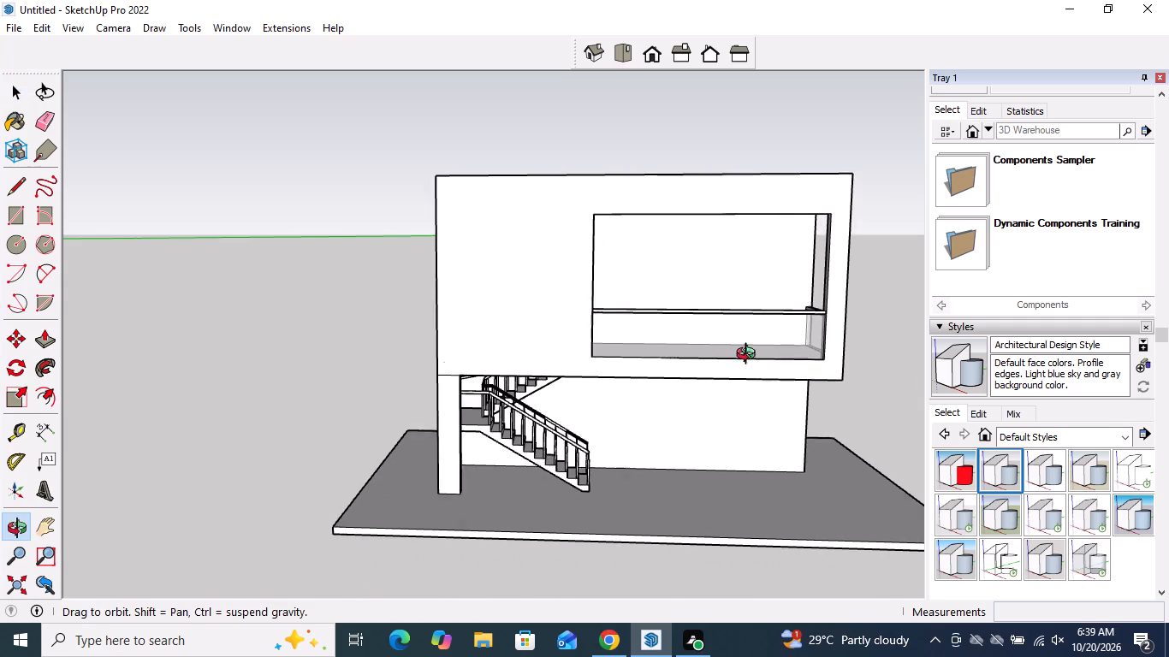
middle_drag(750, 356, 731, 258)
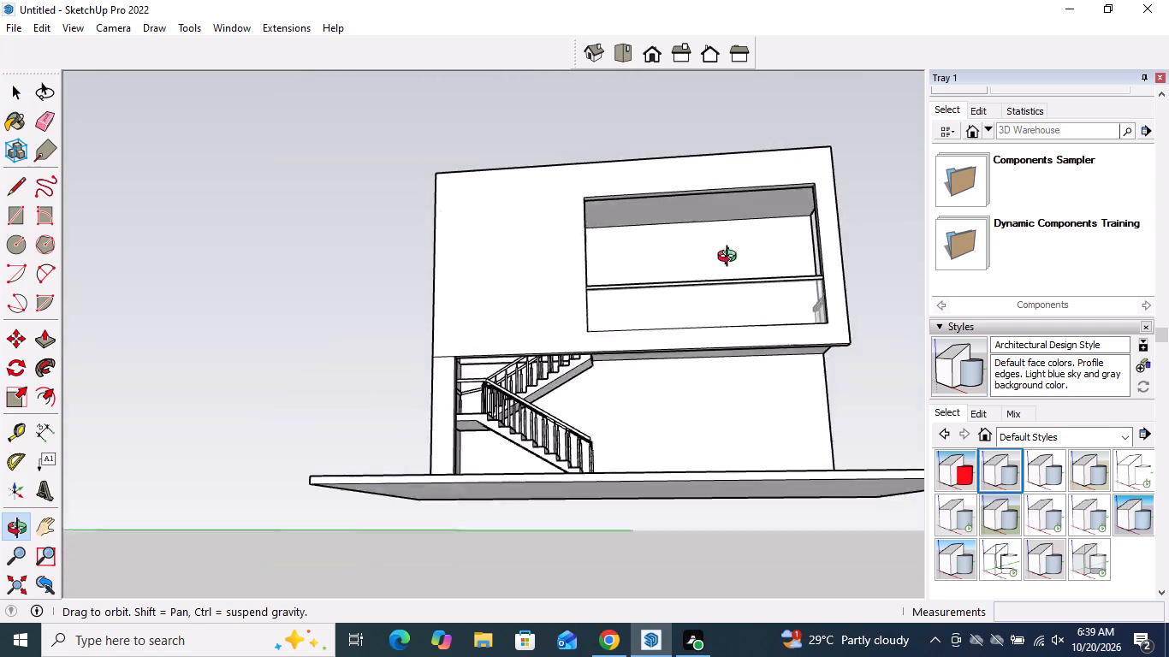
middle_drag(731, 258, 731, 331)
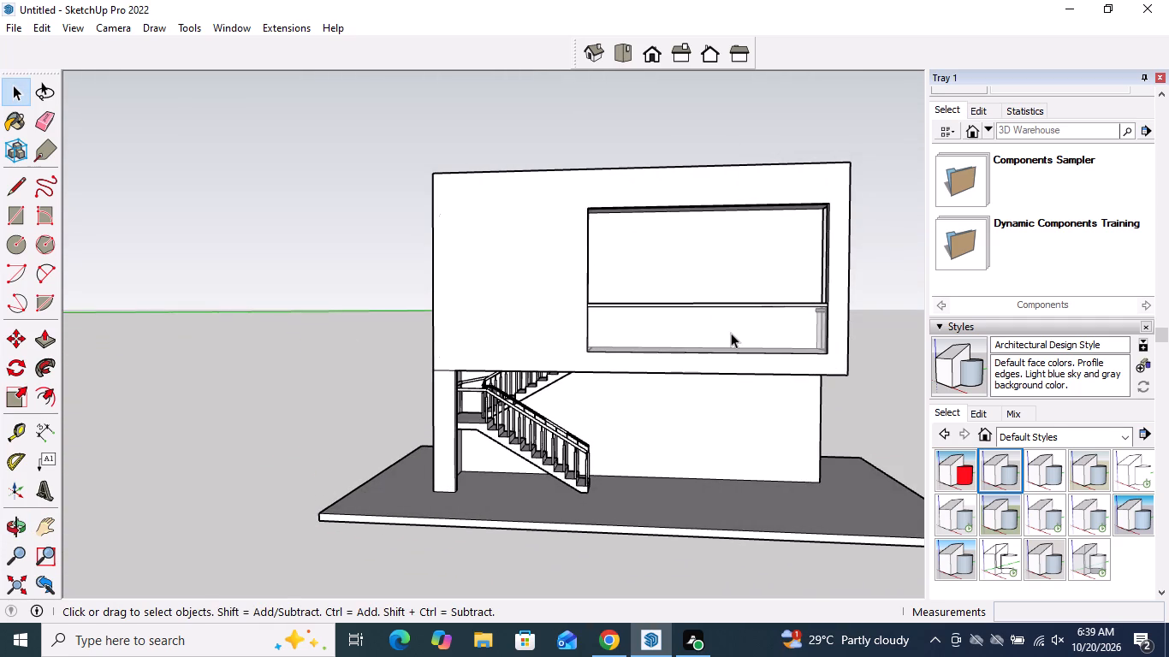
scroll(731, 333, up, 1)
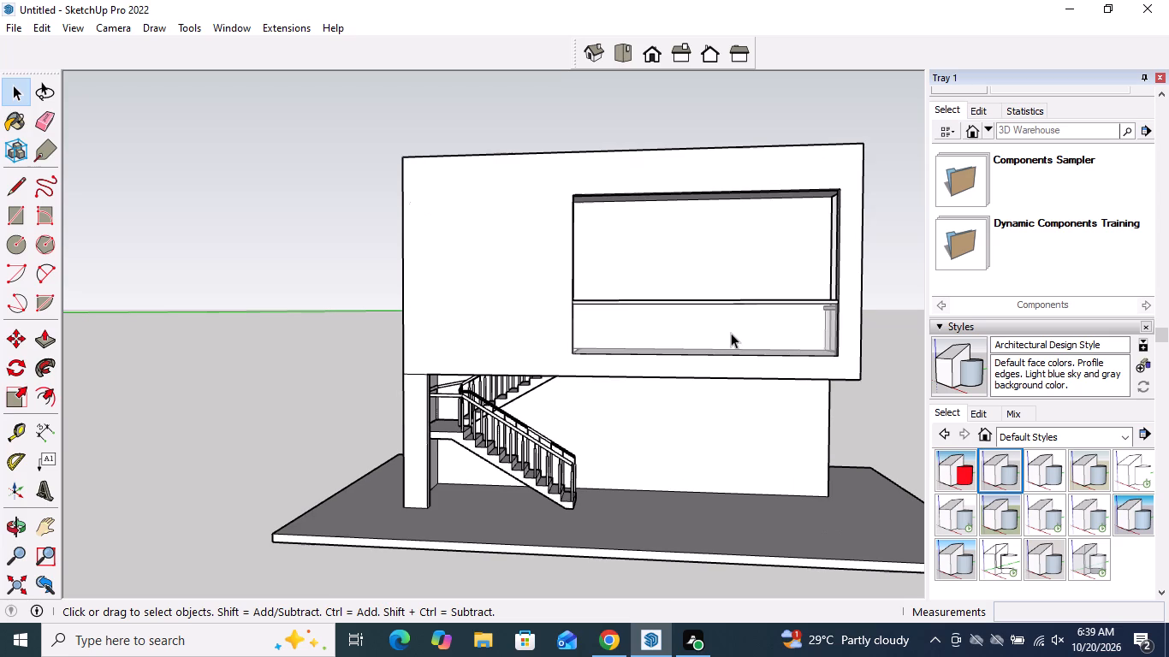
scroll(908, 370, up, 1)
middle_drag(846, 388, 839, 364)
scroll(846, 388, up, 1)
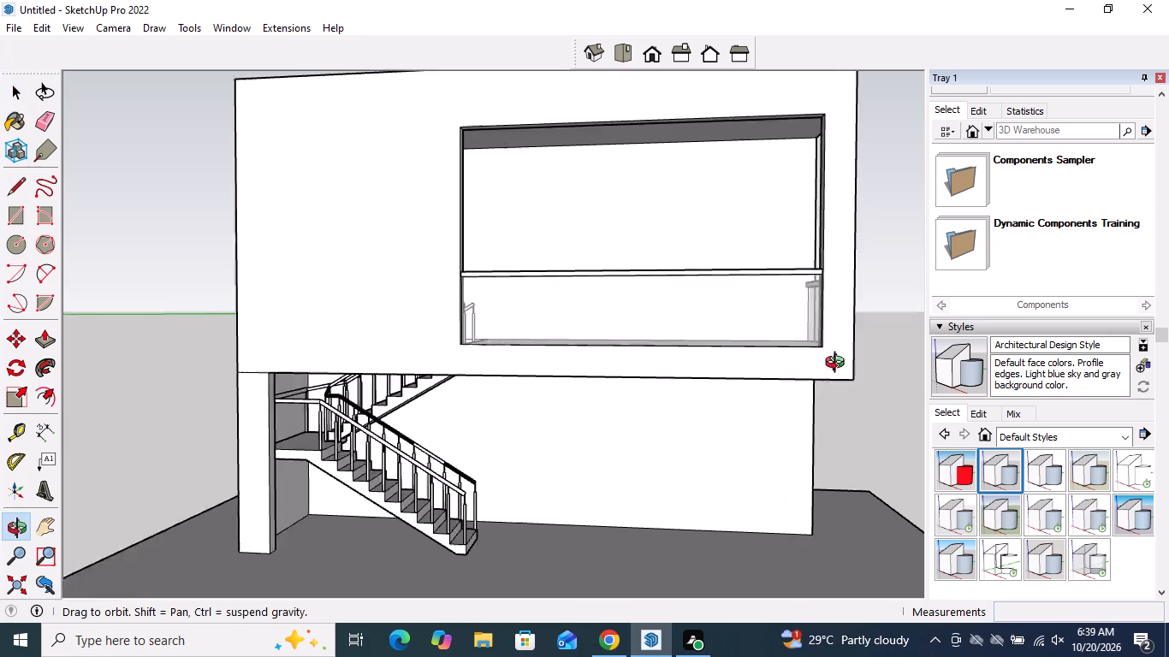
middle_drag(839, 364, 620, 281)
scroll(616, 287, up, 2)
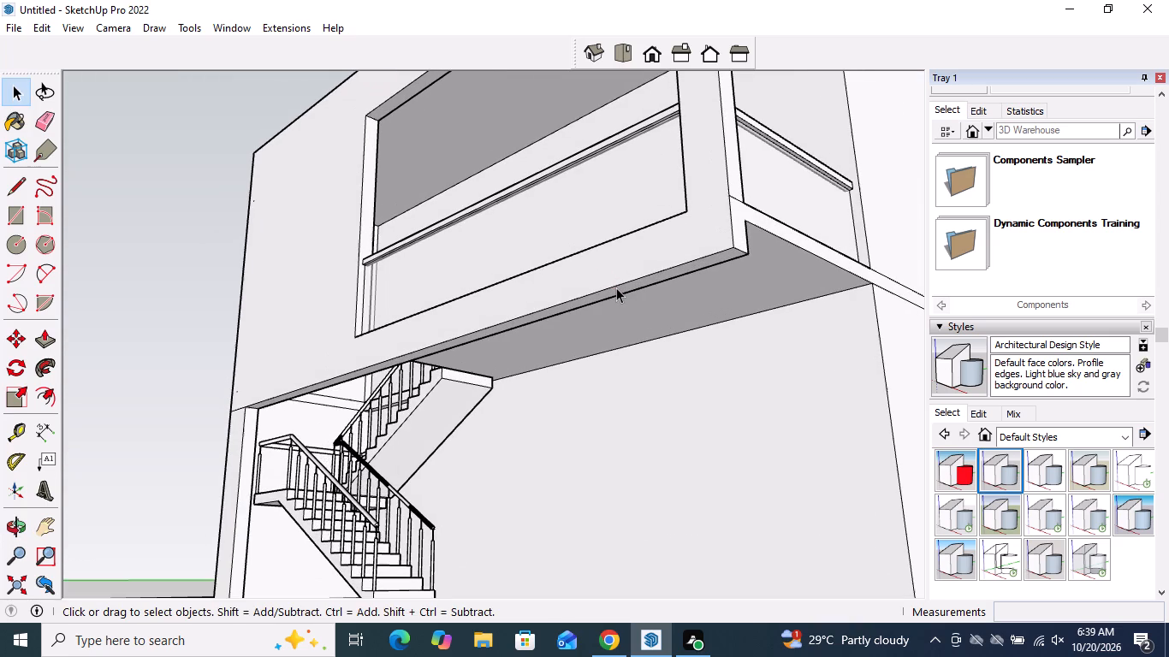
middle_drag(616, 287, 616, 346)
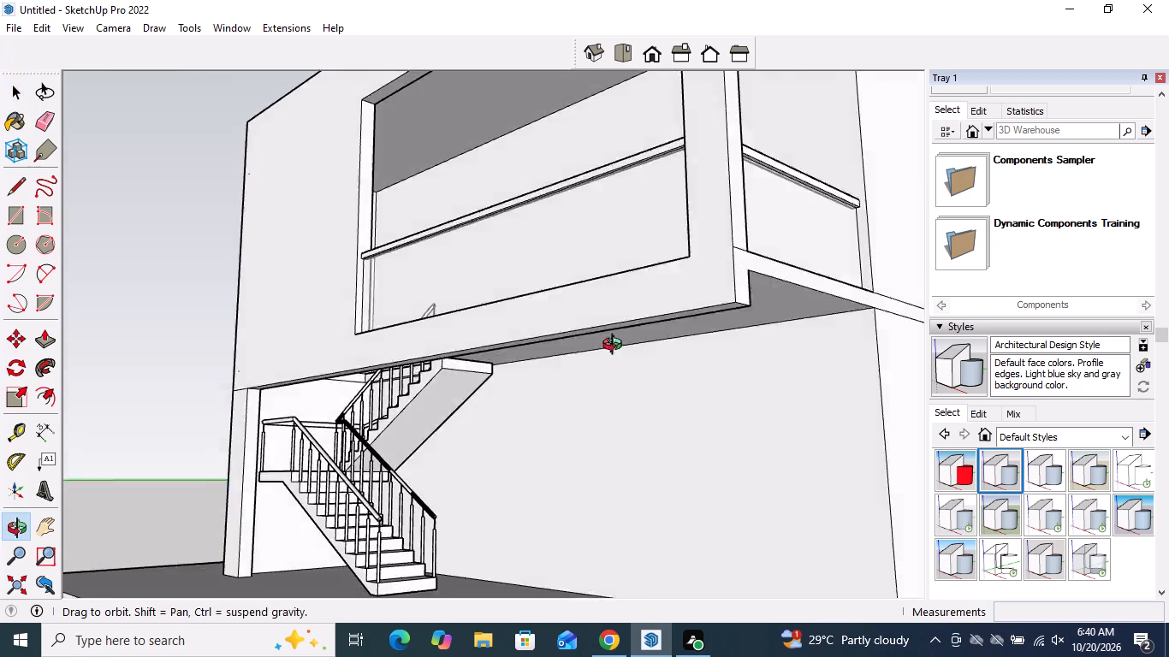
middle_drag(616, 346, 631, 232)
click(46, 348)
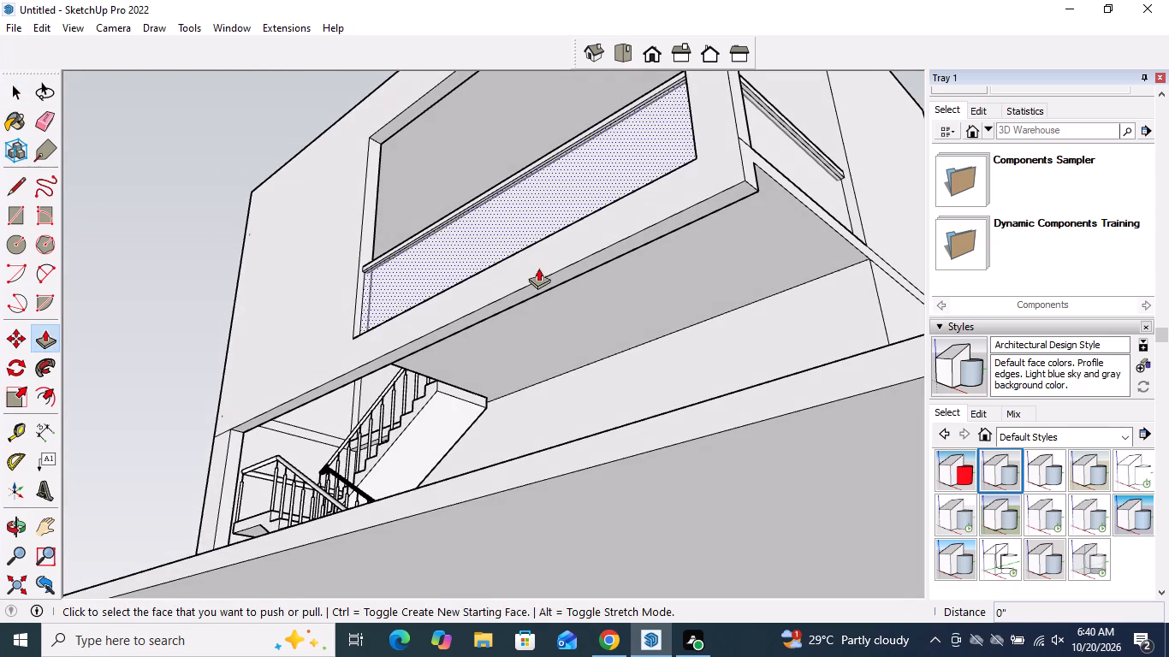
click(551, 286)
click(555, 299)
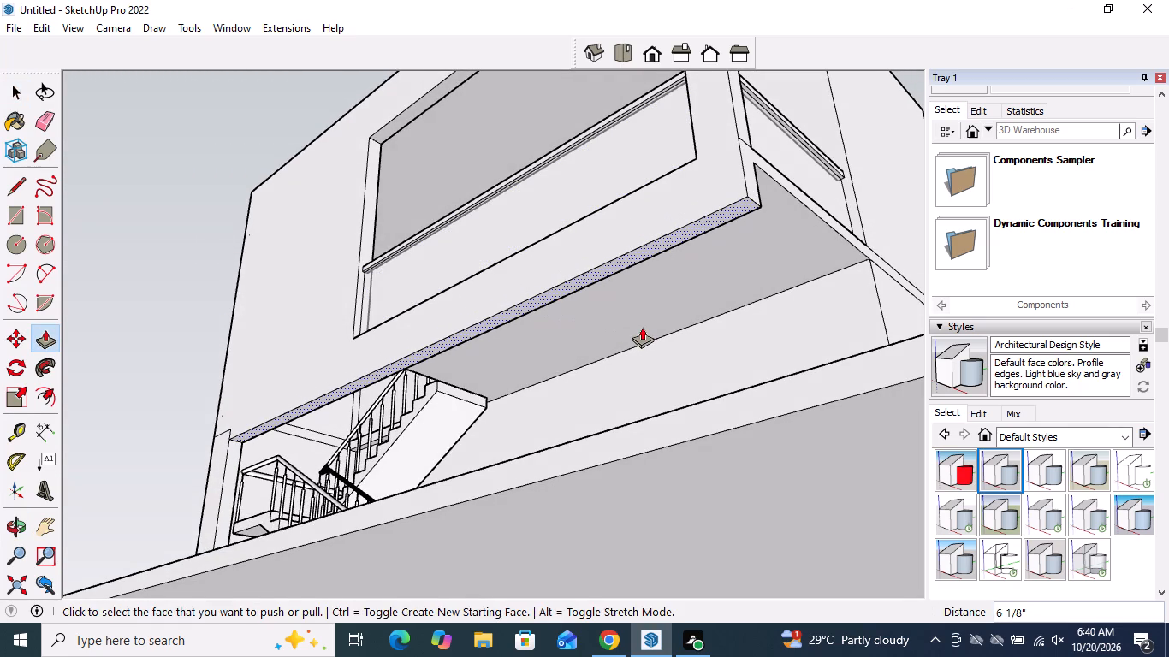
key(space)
Examine the front facade, including the glass railing, the beam beneath the upper floor, and the staircase.
scroll(642, 327, down, 5)
middle_drag(642, 324, 869, 463)
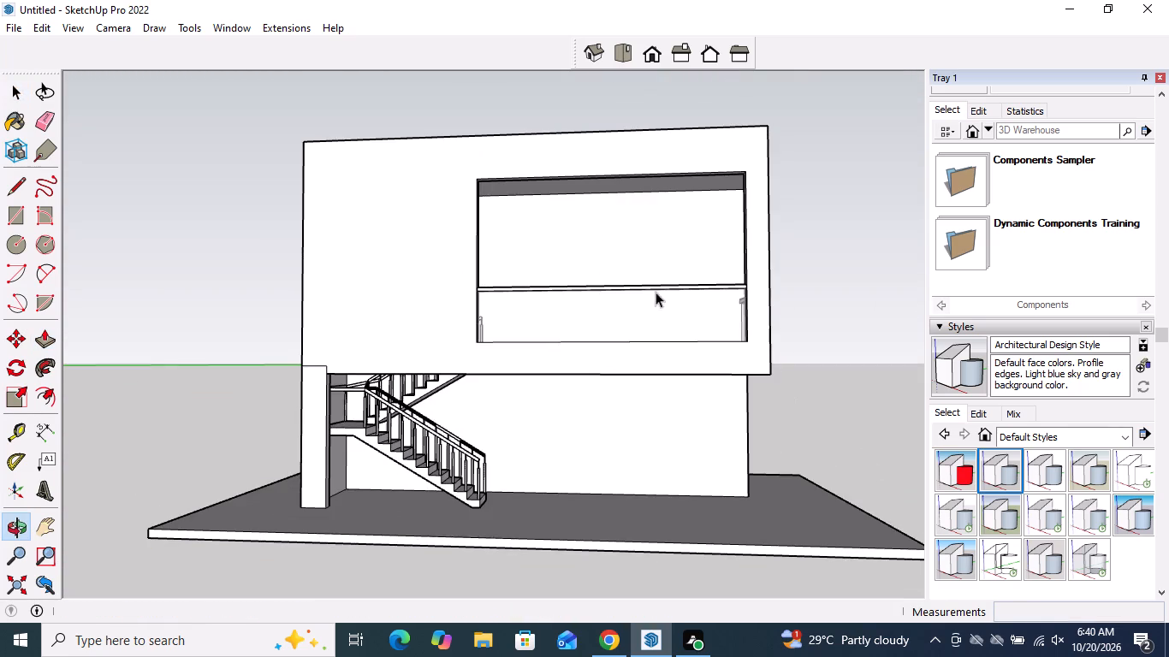
scroll(638, 287, up, 2)
middle_drag(645, 312, 654, 334)
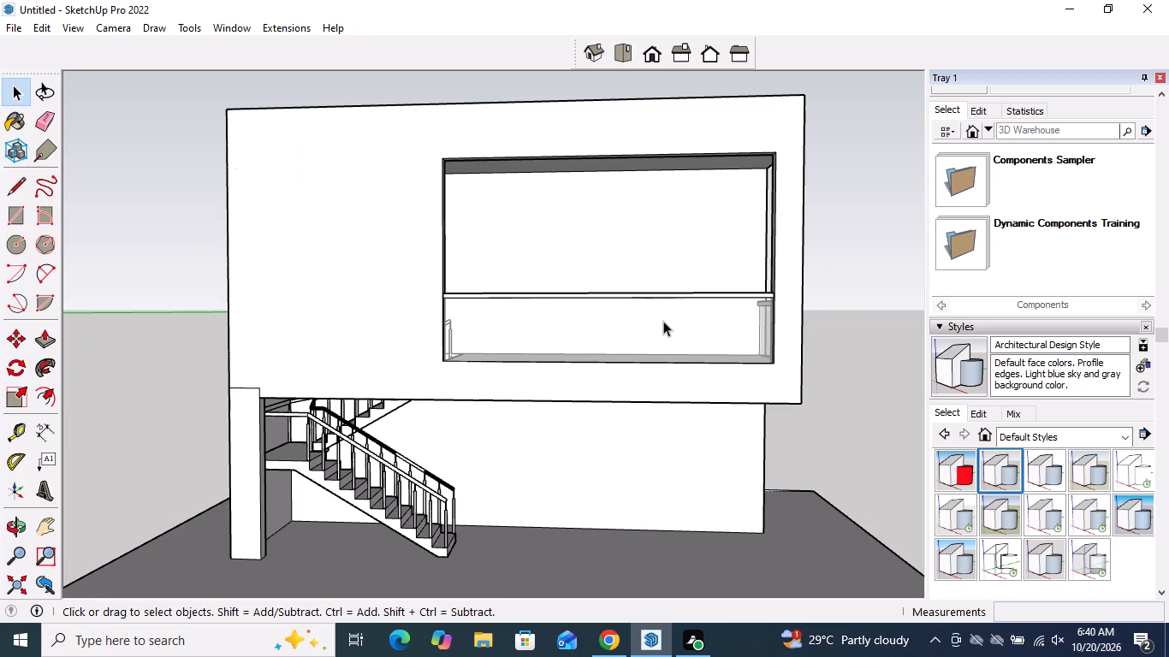
click(8, 186)
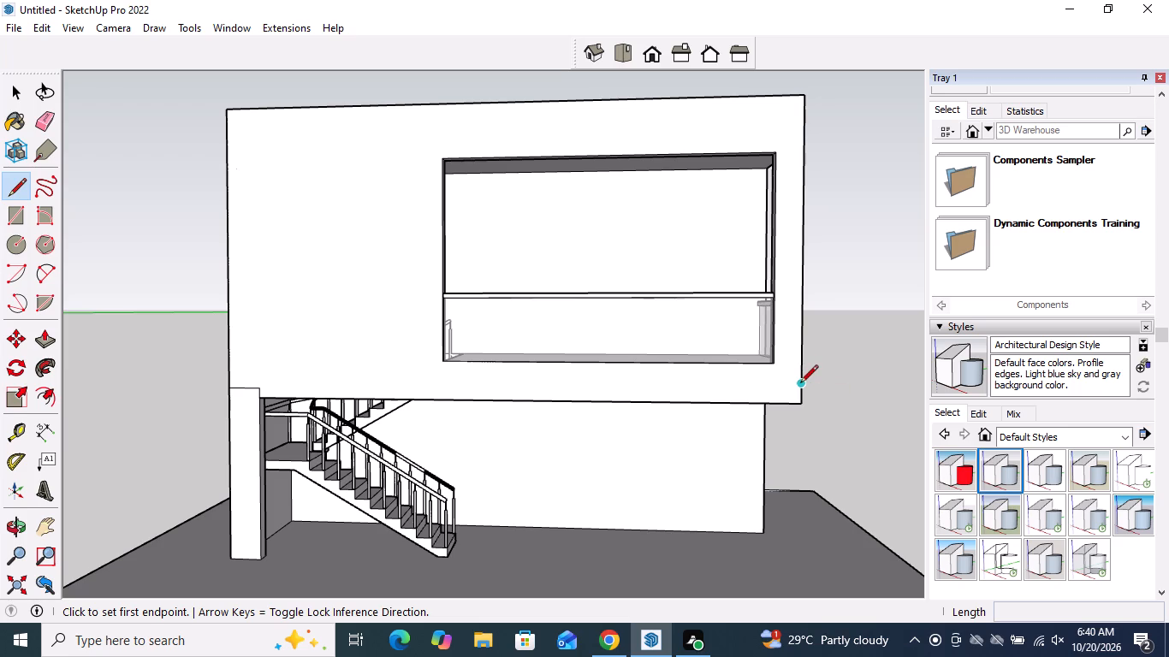
scroll(801, 385, down, 3)
scroll(800, 387, up, 2)
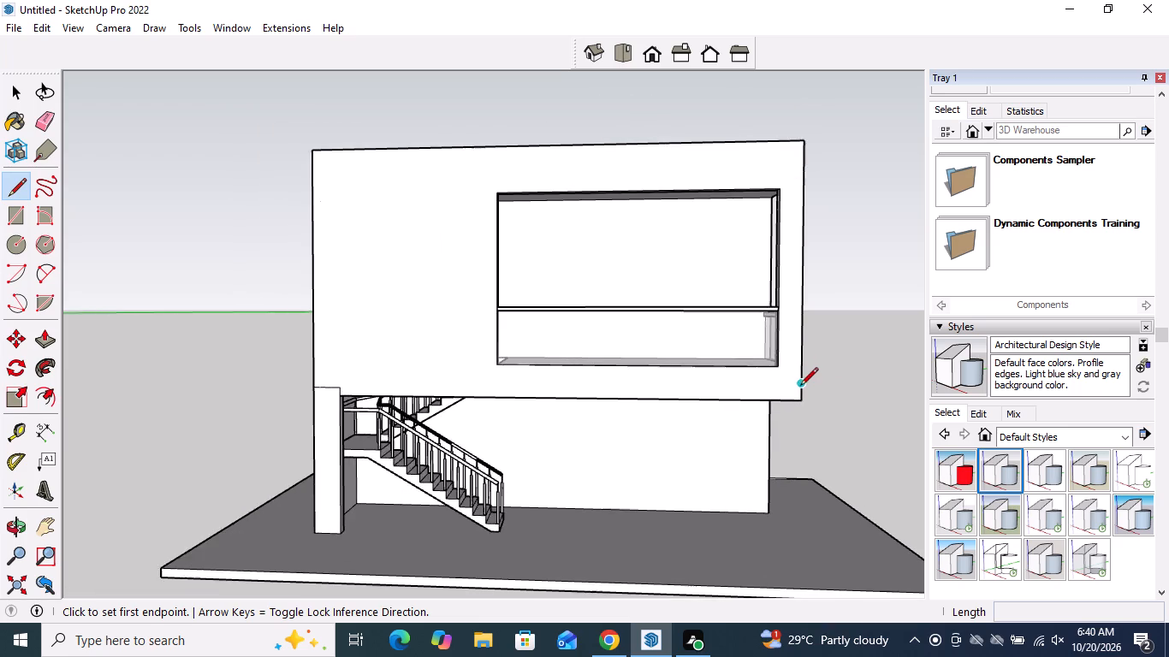
scroll(800, 387, up, 1)
scroll(800, 380, down, 4)
middle_drag(702, 391, 692, 330)
middle_drag(721, 439, 736, 504)
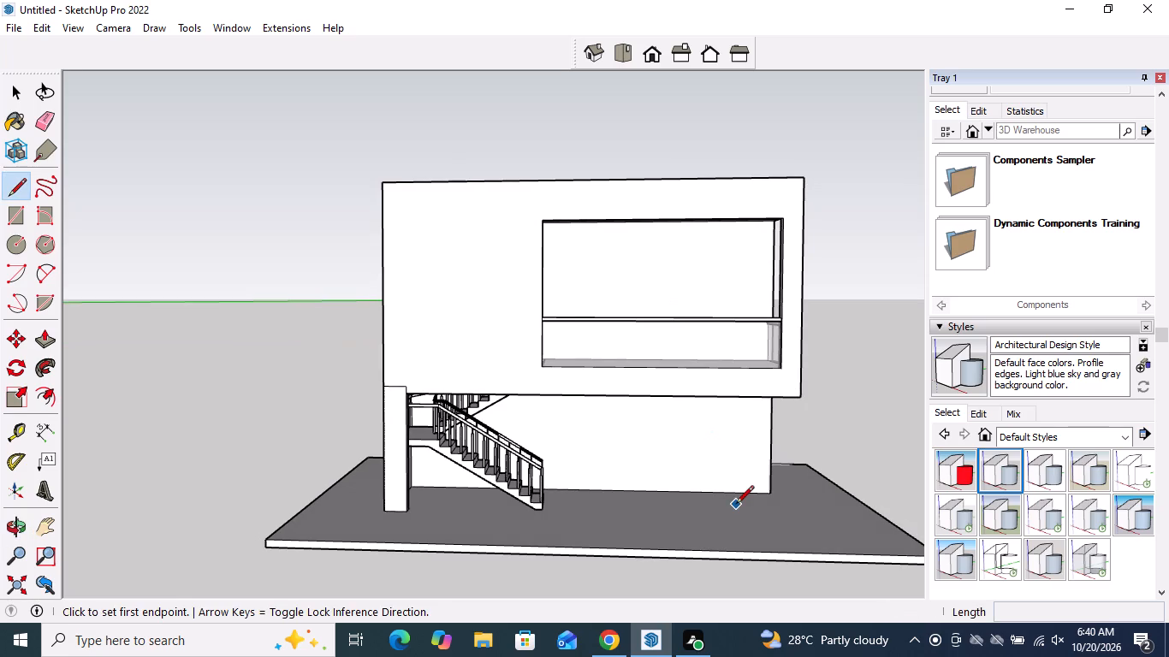
key(space)
text(b)
scroll(555, 337, down, 10)
key(space)
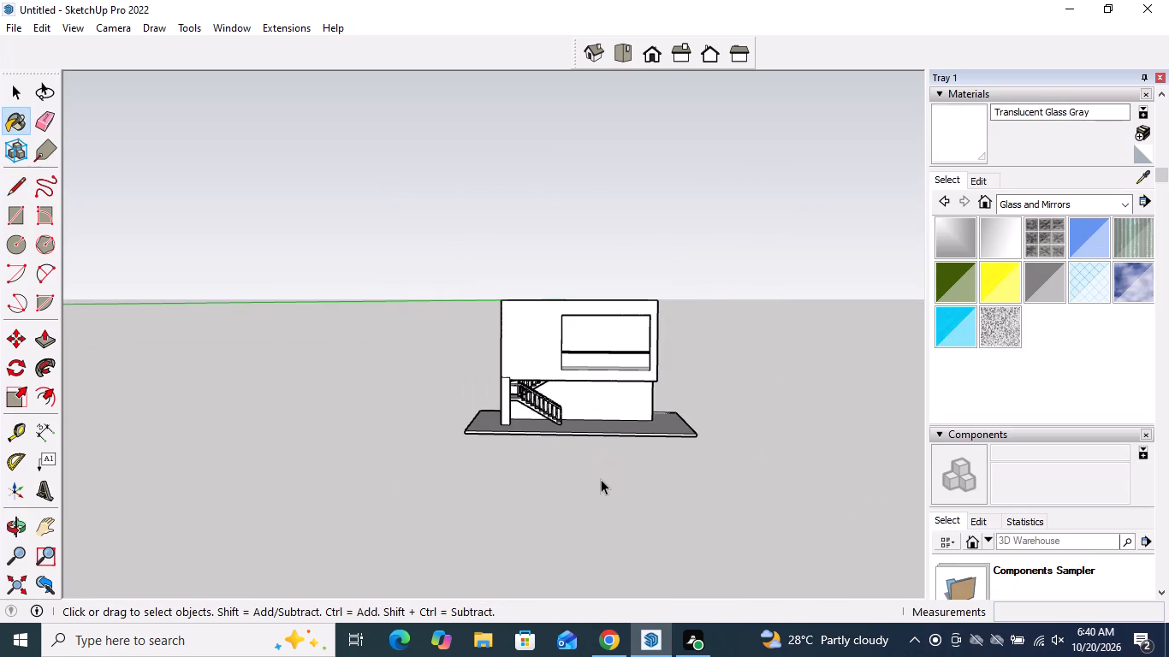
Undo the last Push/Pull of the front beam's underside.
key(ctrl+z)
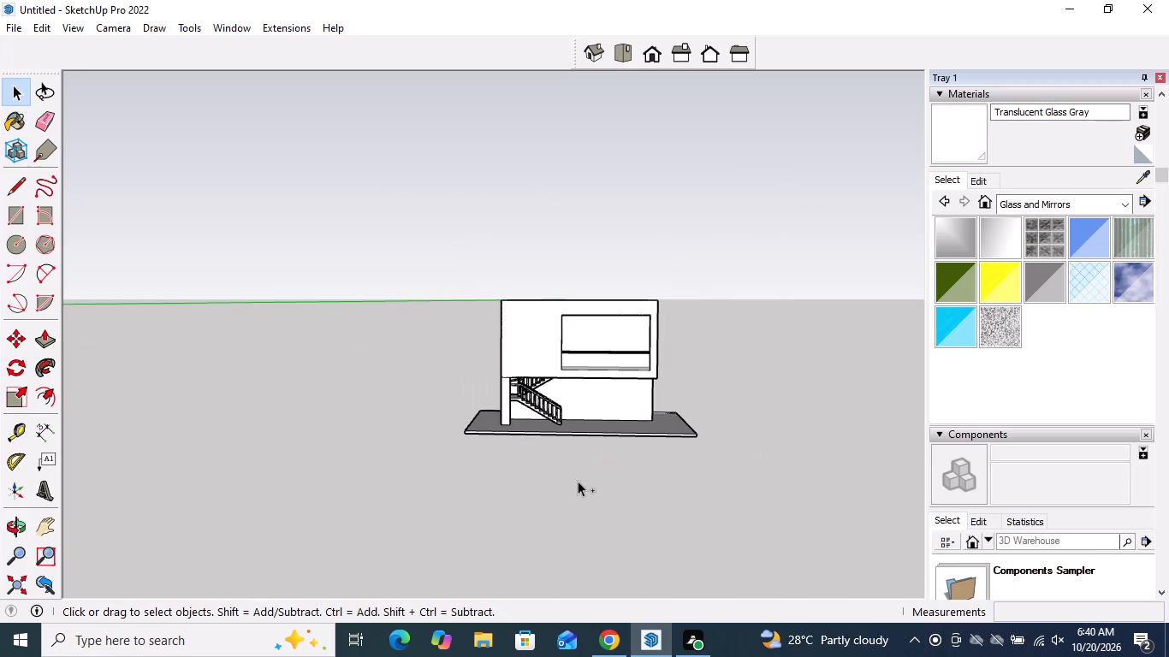
Undo the front railing, removing its glass panel and rail from the upper floor's front opening.
scroll(584, 390, up, 8)
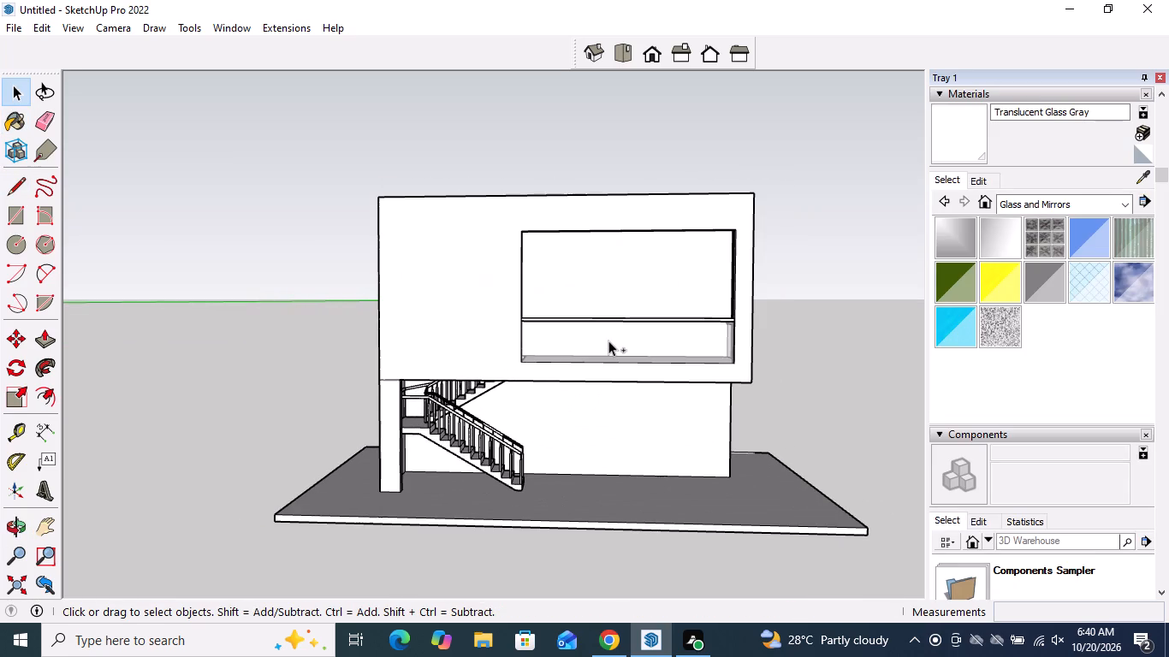
key(ctrl+z)
key(ctrl+z)
key(ctrl+z)
key(ctrl+z)
key(ctrl+z)
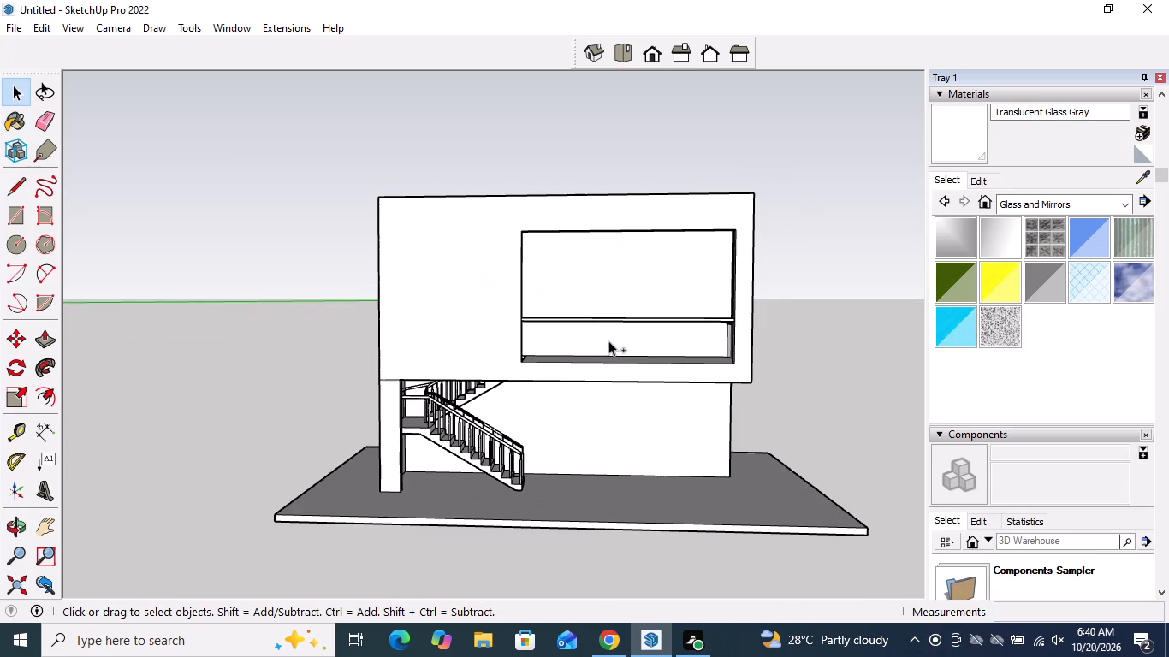
key(ctrl+z)
ctrl+click(608, 340)
key(ctrl+z)
ctrl+click(608, 340)
click(812, 350)
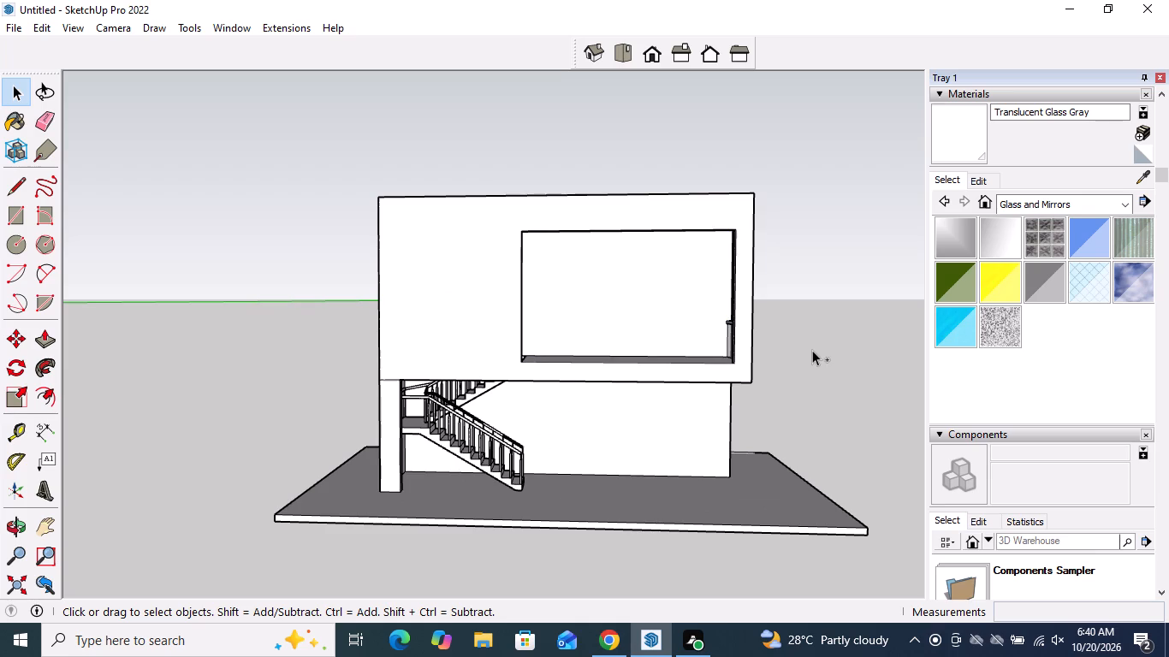
Undo the side railing, removing its glass panel and rail from the upper floor's side opening.
key(ctrl+z)
key(ctrl+z)
key(ctrl+z)
key(ctrl+z)
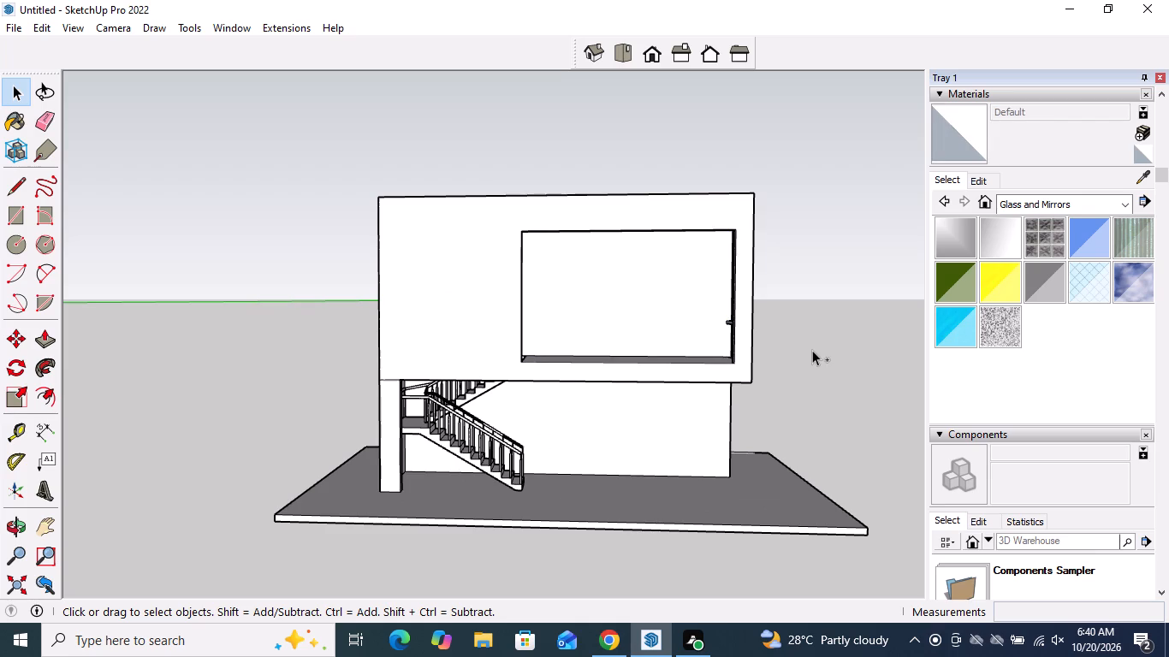
key(ctrl+z)
key(ctrl+z)
key(ctrl+z)
ctrl+click(812, 350)
middle_drag(804, 348, 68, 352)
key(ctrl+z)
Examine the building from several angles, including the bare front and side openings, the slab edge, corner beam and staircase.
middle_drag(68, 354, 534, 378)
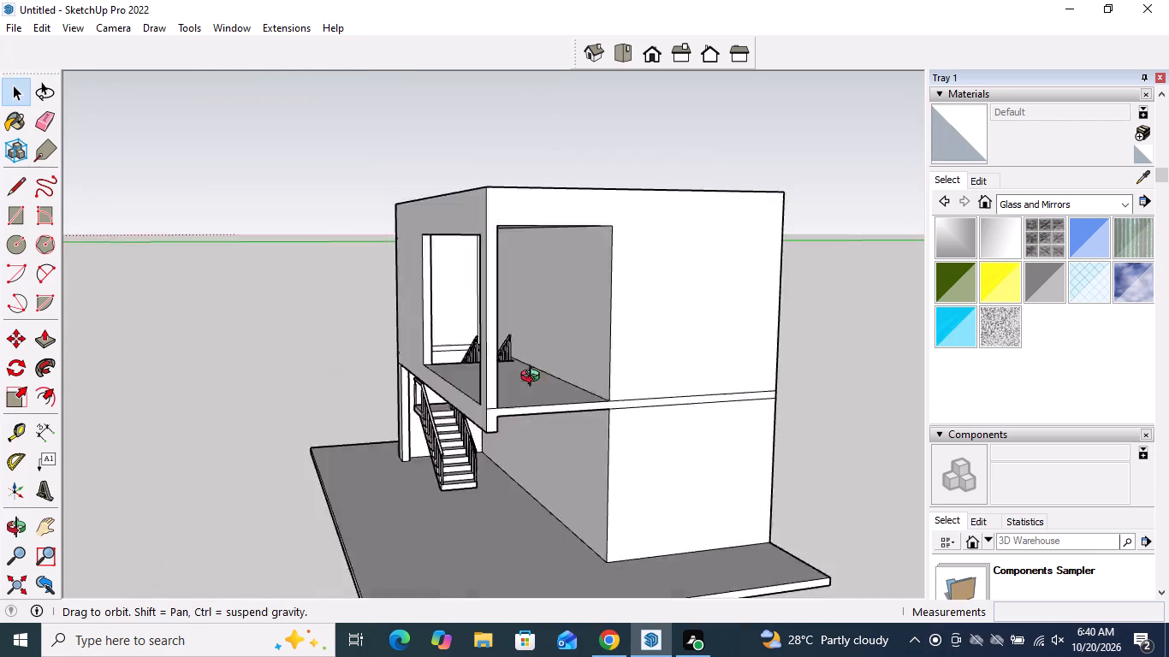
middle_drag(534, 378, 832, 350)
scroll(695, 375, up, 3)
middle_drag(676, 388, 326, 453)
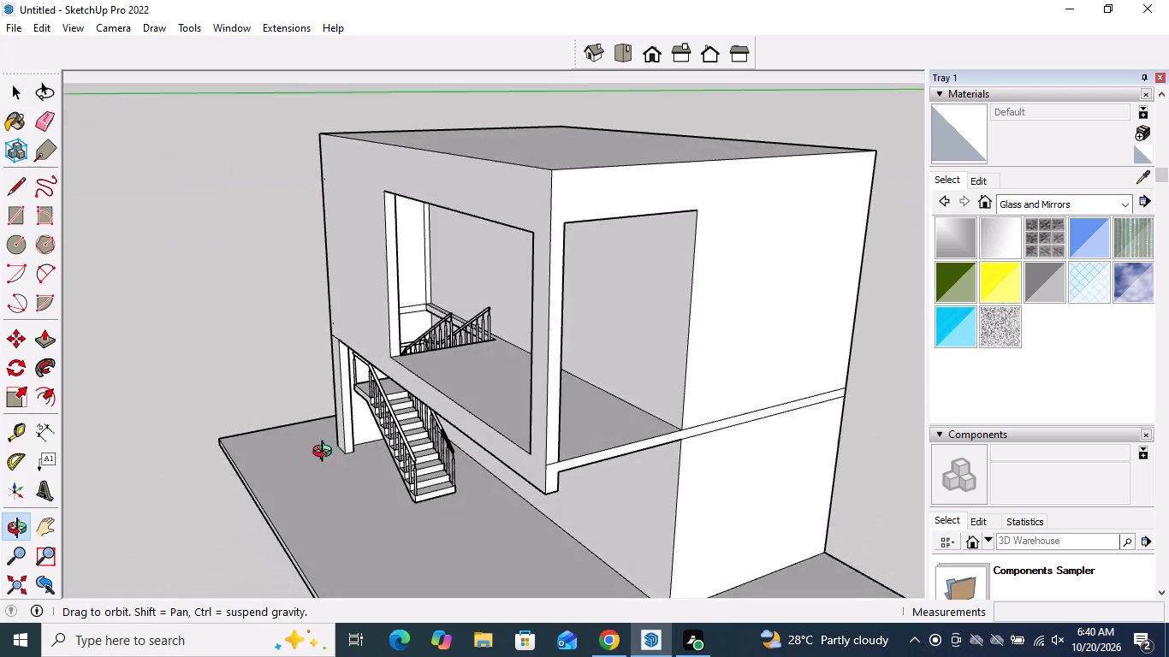
middle_drag(326, 453, 361, 382)
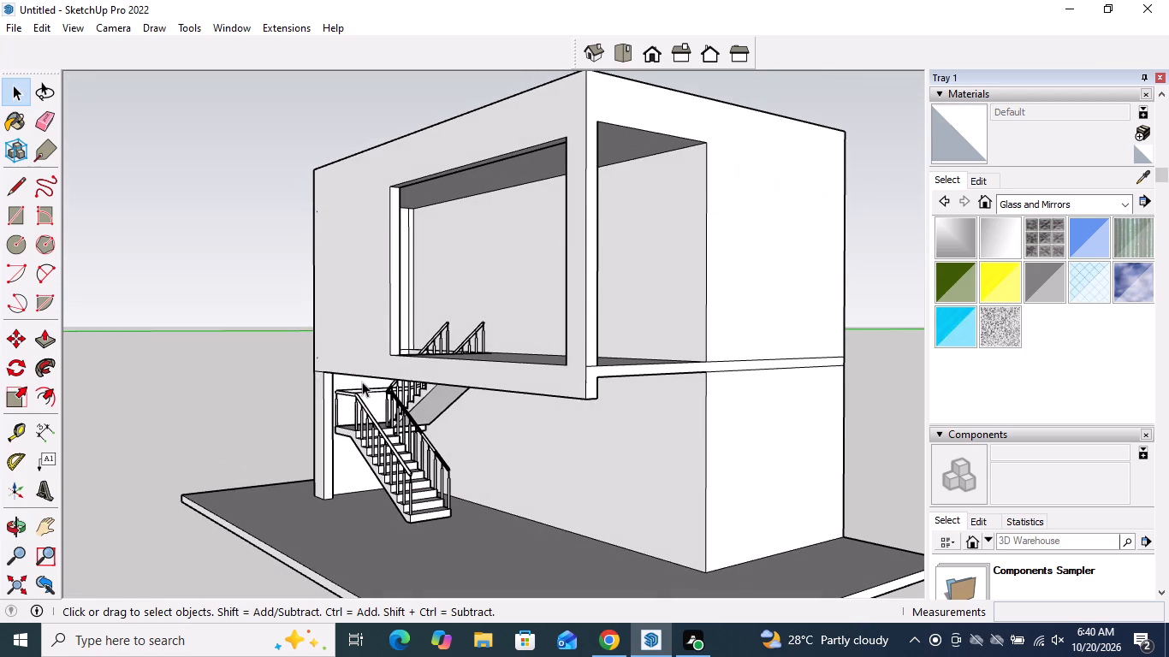
scroll(375, 380, down, 4)
middle_drag(528, 358, 776, 375)
scroll(792, 331, up, 1)
scroll(792, 330, down, 5)
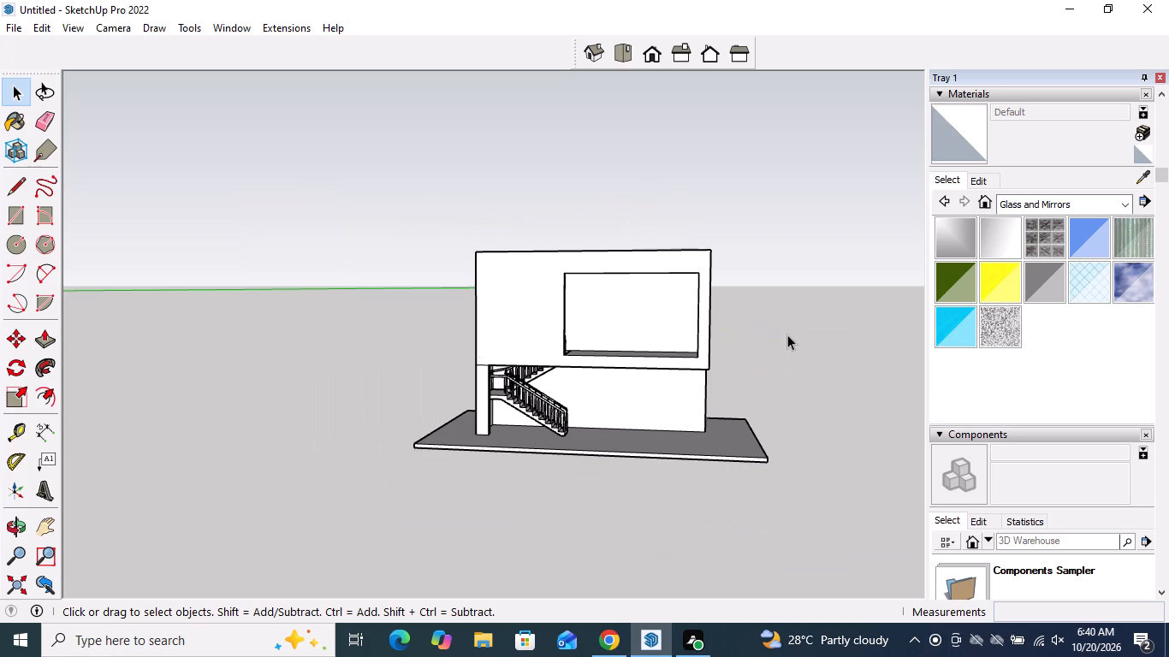
middle_drag(787, 334, 792, 305)
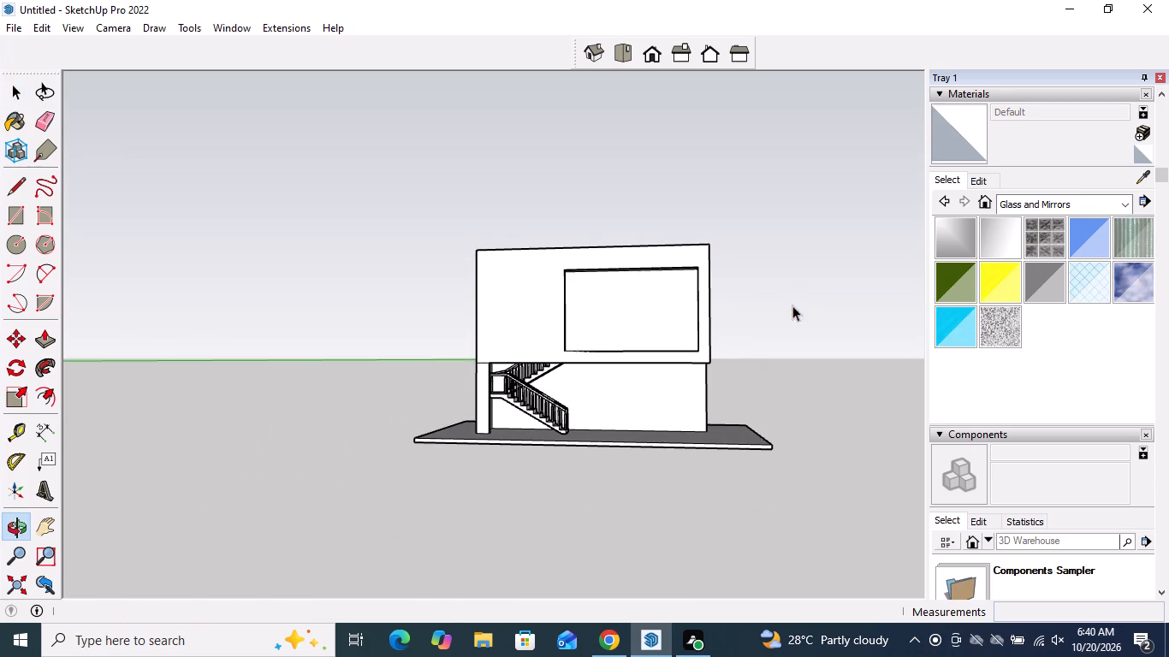
scroll(653, 322, up, 6)
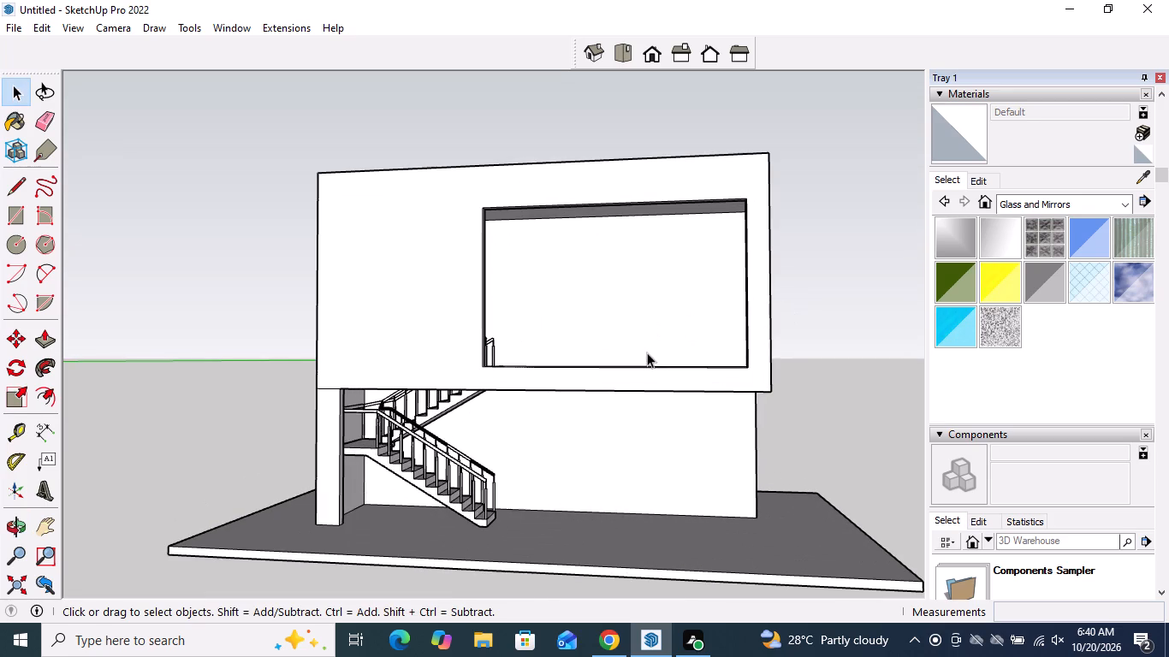
scroll(647, 352, up, 1)
middle_drag(647, 352, 462, 329)
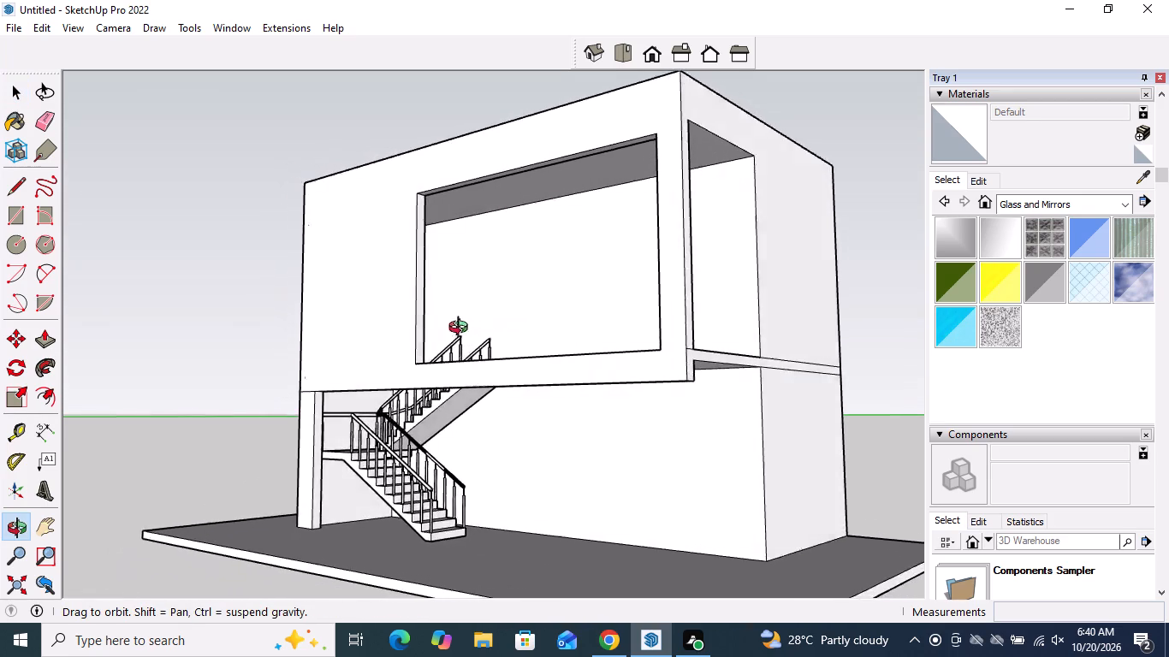
middle_drag(462, 329, 325, 347)
scroll(386, 330, down, 4)
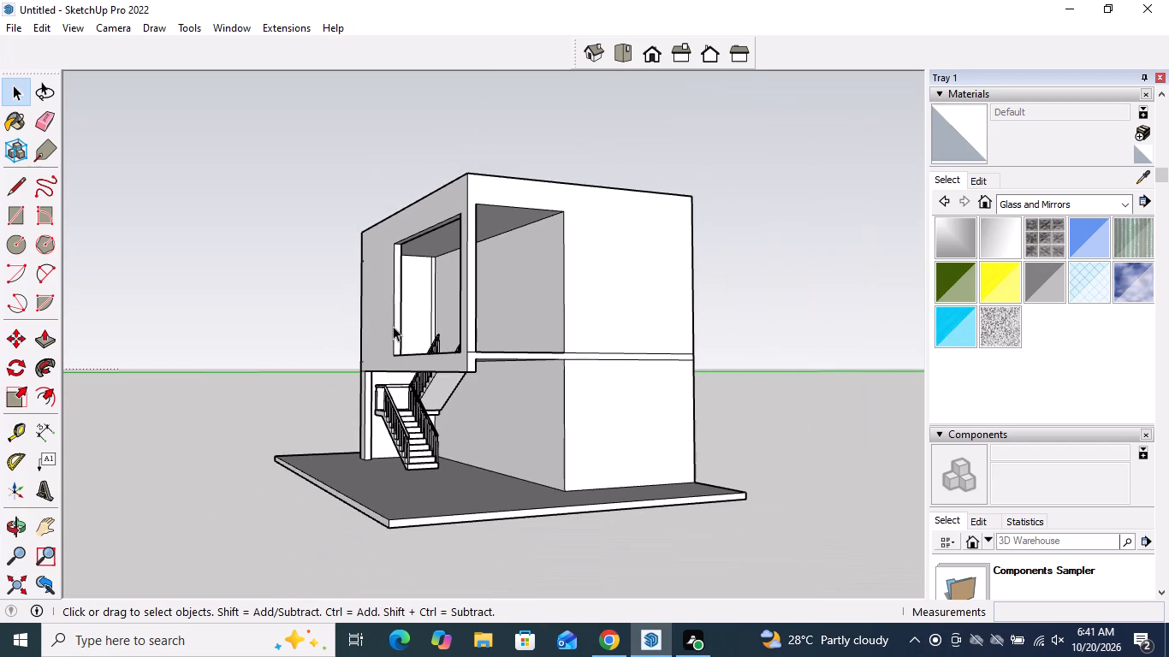
middle_drag(395, 325, 431, 305)
scroll(478, 340, up, 9)
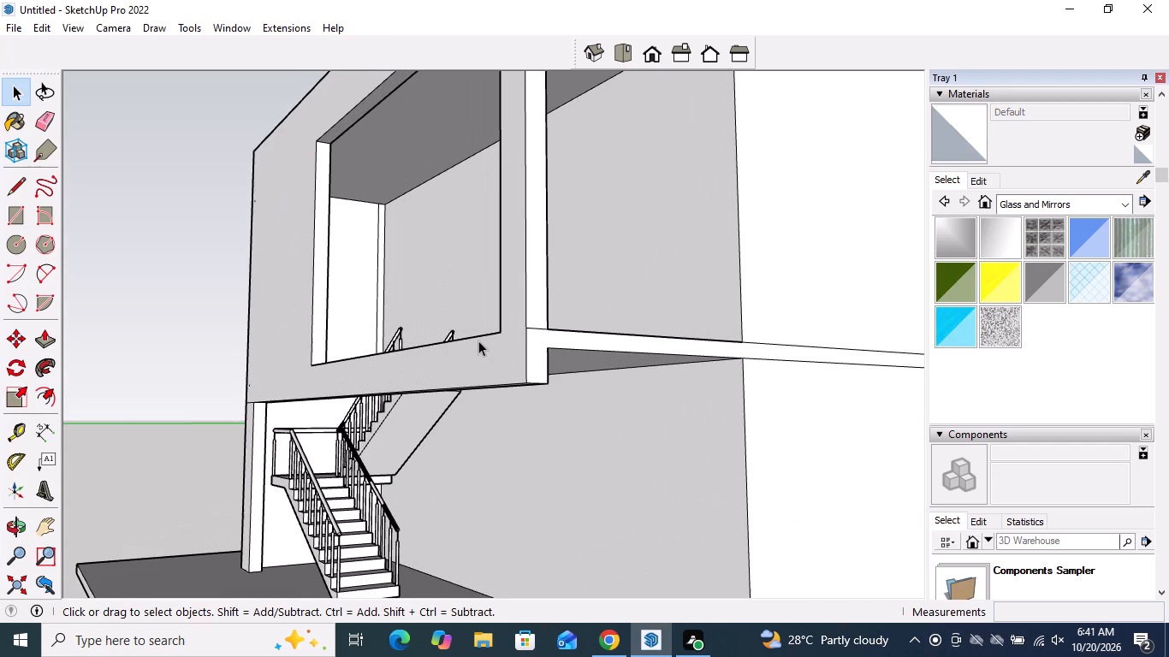
scroll(478, 340, down, 4)
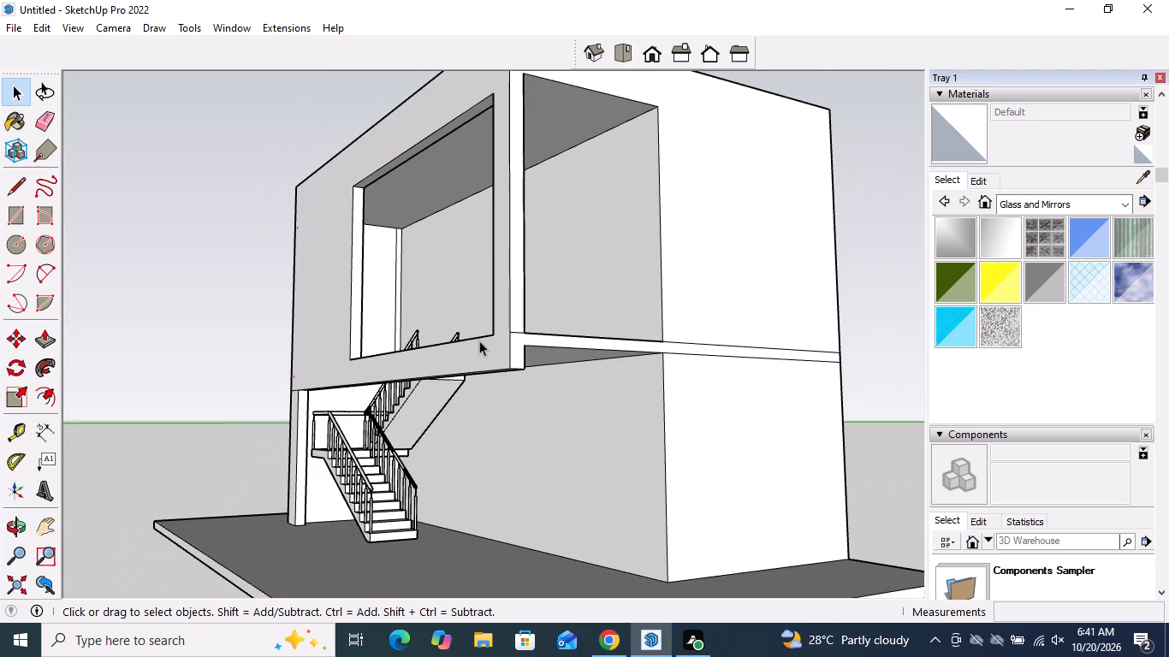
scroll(504, 327, up, 1)
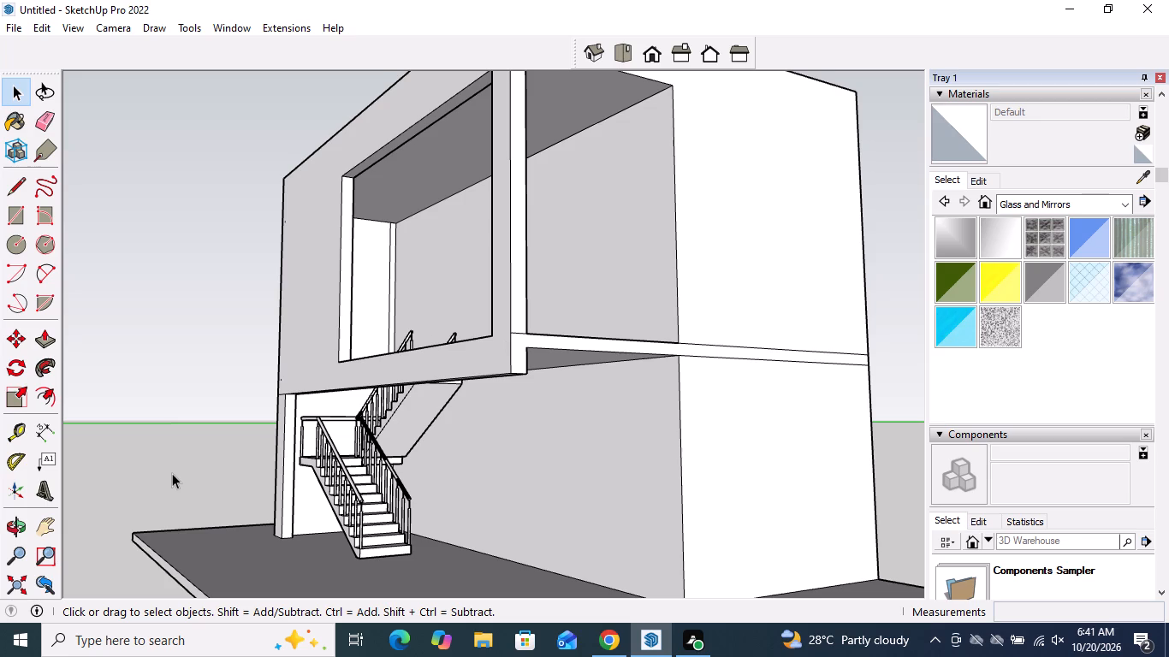
middle_drag(188, 500, 164, 519)
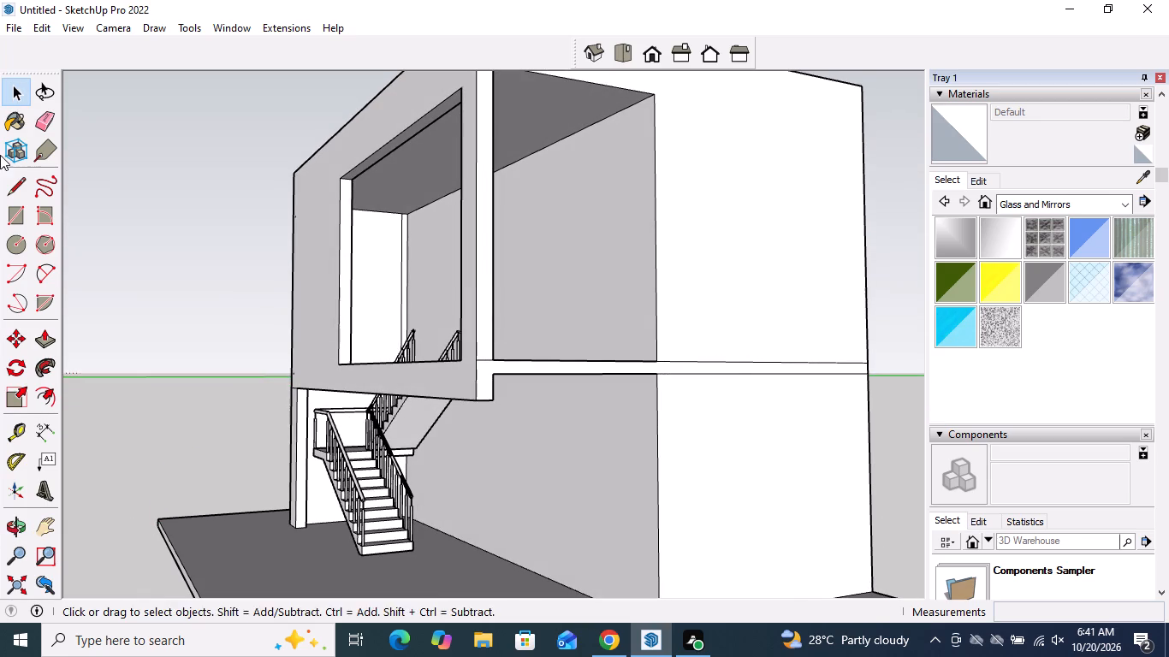
Draw a line across the corner beam's side face, level with the upper floor slab's underside.
click(22, 190)
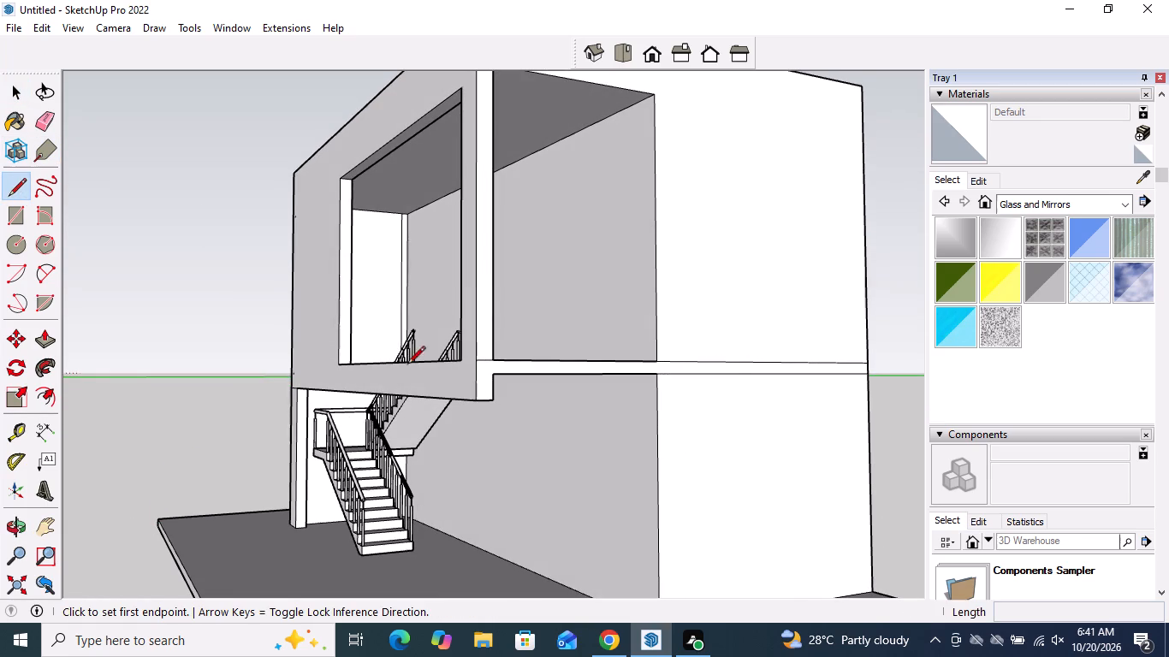
scroll(426, 338, up, 3)
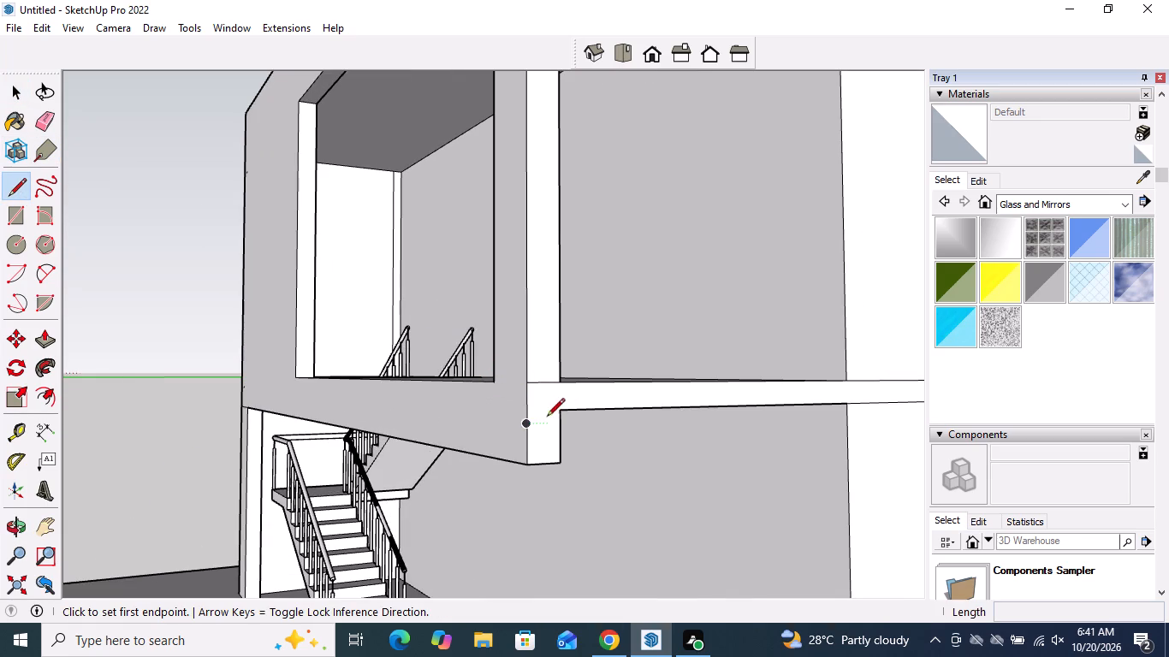
scroll(544, 414, up, 5)
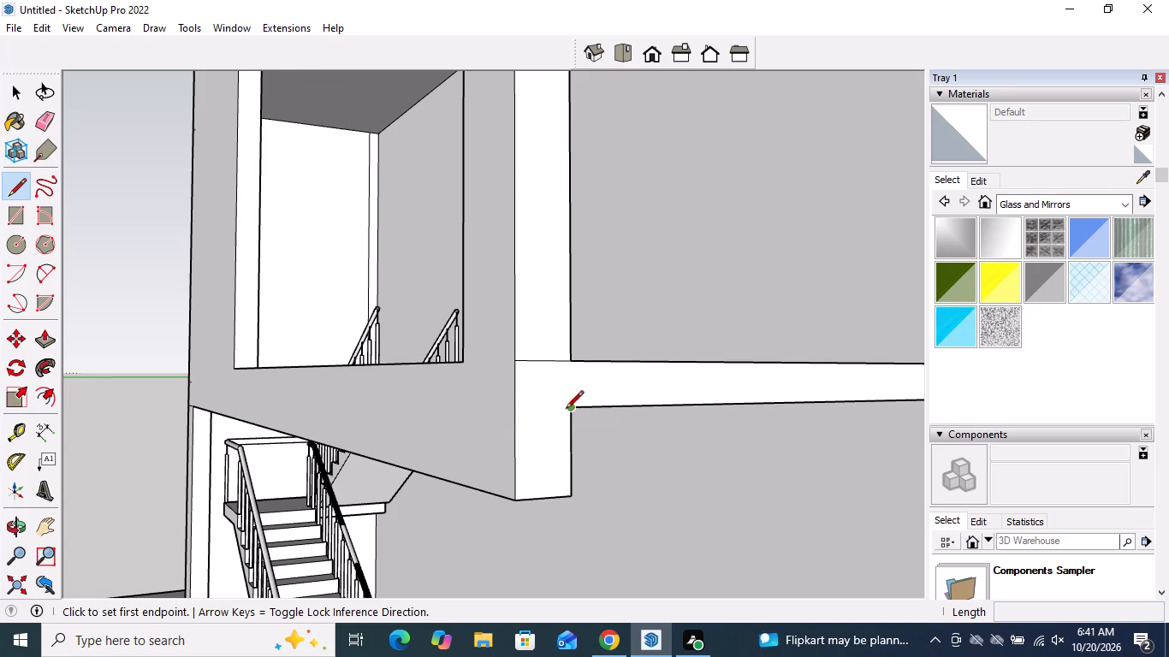
scroll(573, 408, up, 10)
drag(569, 407, 555, 413)
click(425, 411)
click(420, 411)
Continue the line about 18' 11" across the front face below the opening, and about 13' 7" up to the top edge.
scroll(194, 387, down, 6)
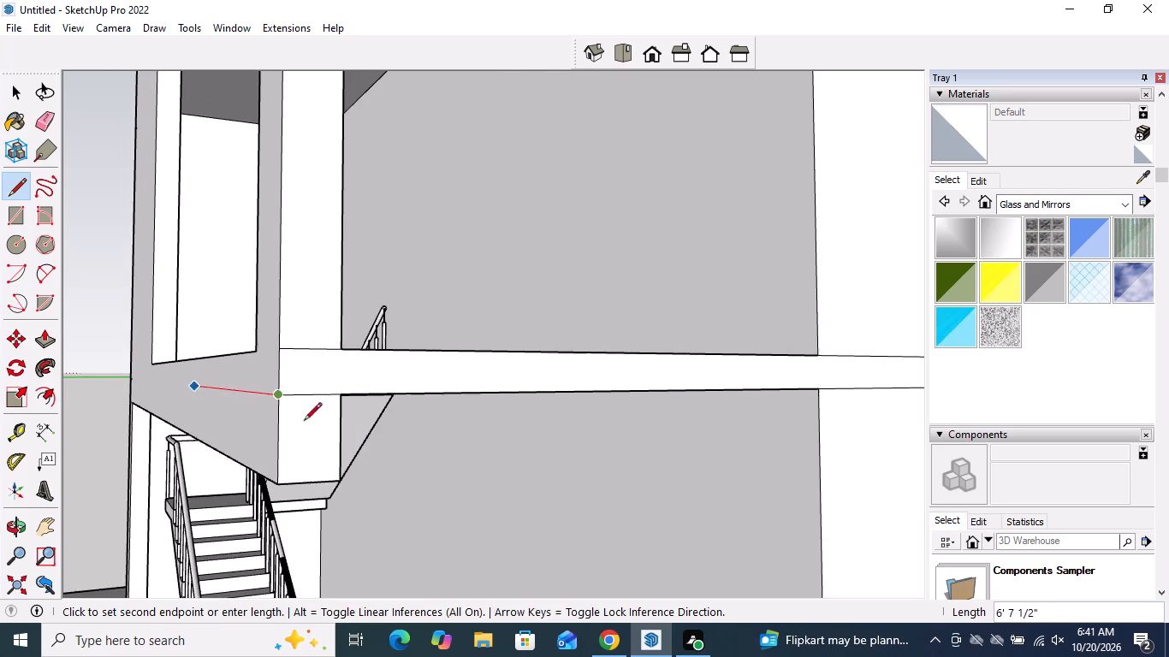
middle_drag(265, 433, 818, 493)
scroll(792, 440, down, 11)
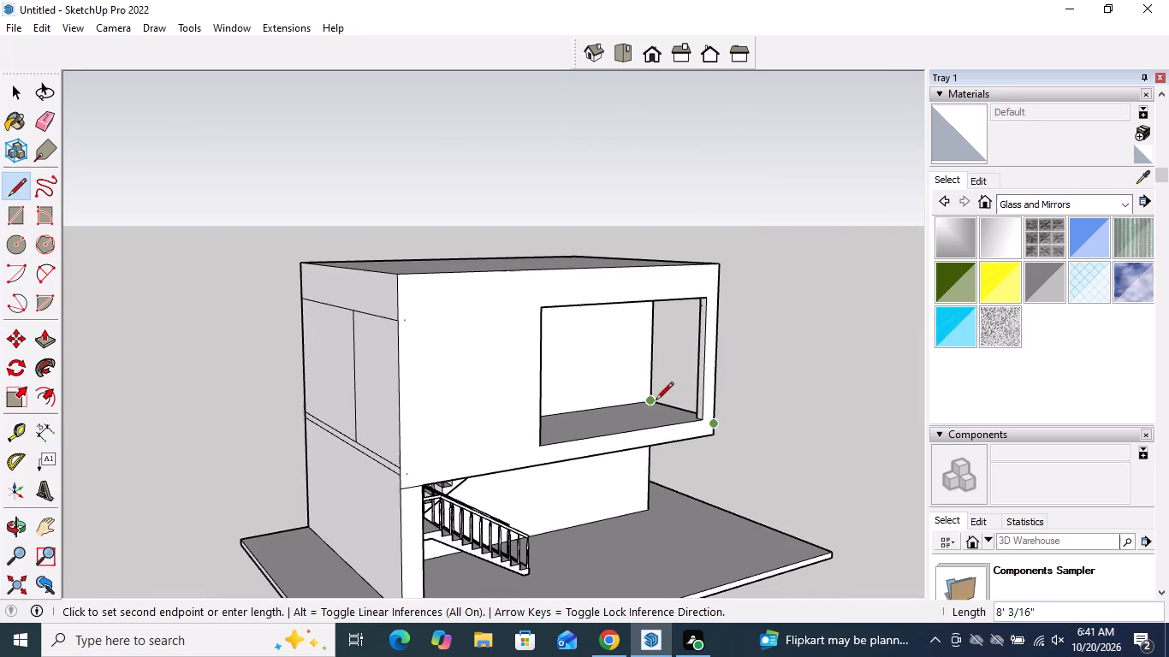
scroll(618, 429, up, 3)
middle_drag(548, 441, 447, 441)
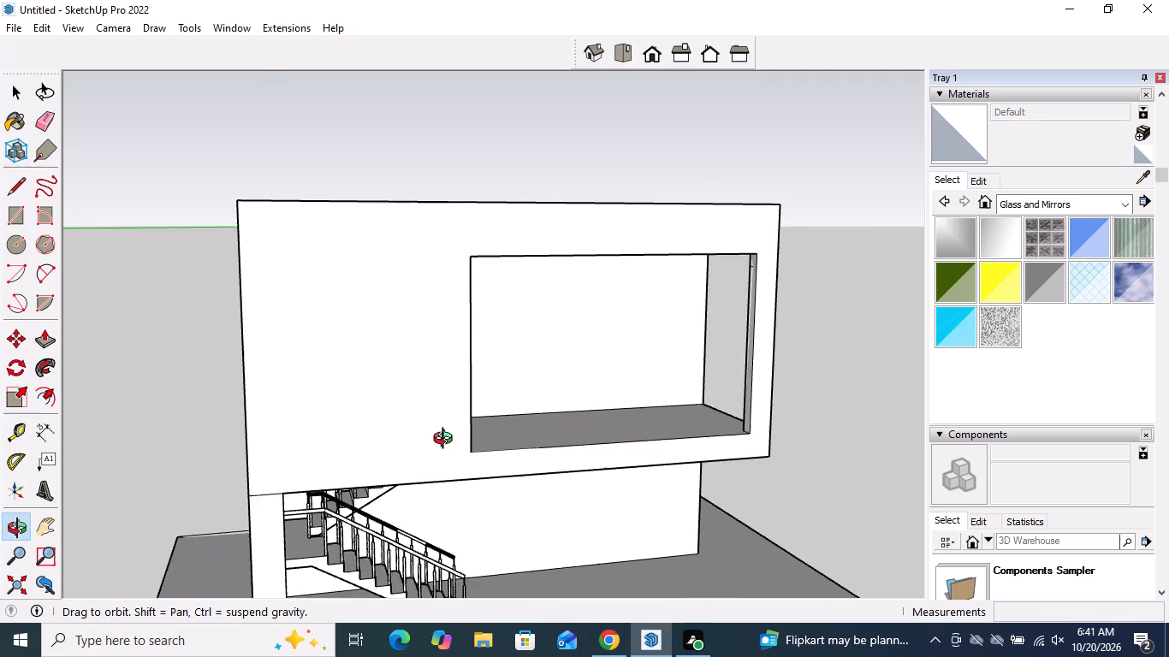
middle_drag(447, 441, 418, 441)
scroll(412, 453, up, 3)
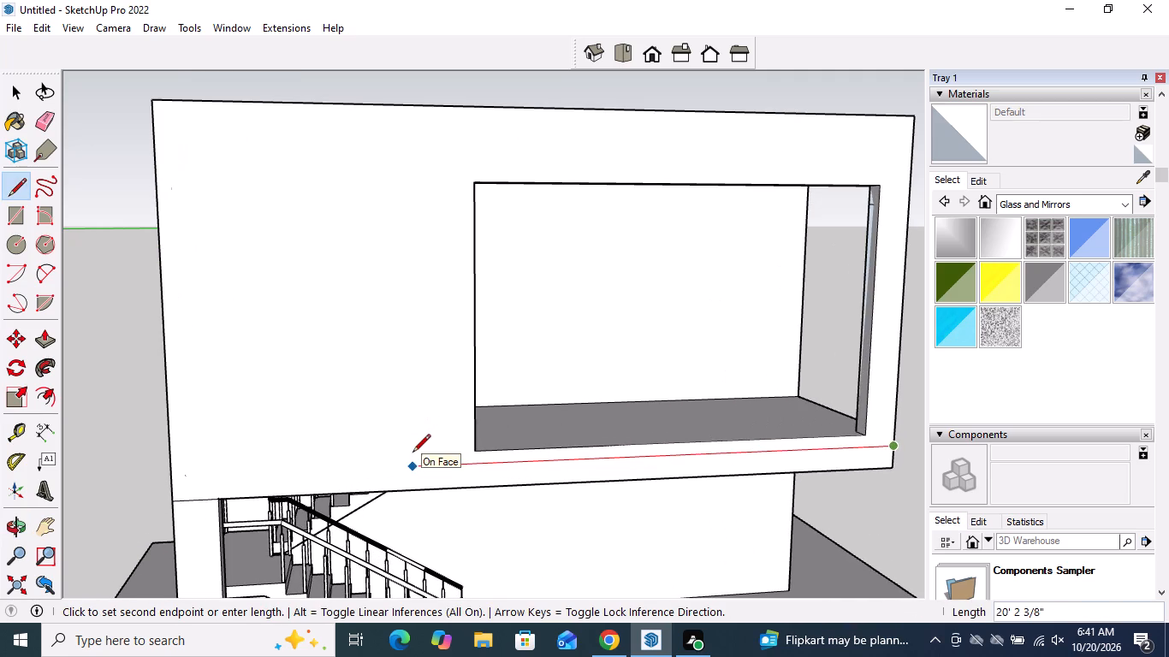
scroll(449, 453, up, 4)
scroll(449, 453, down, 4)
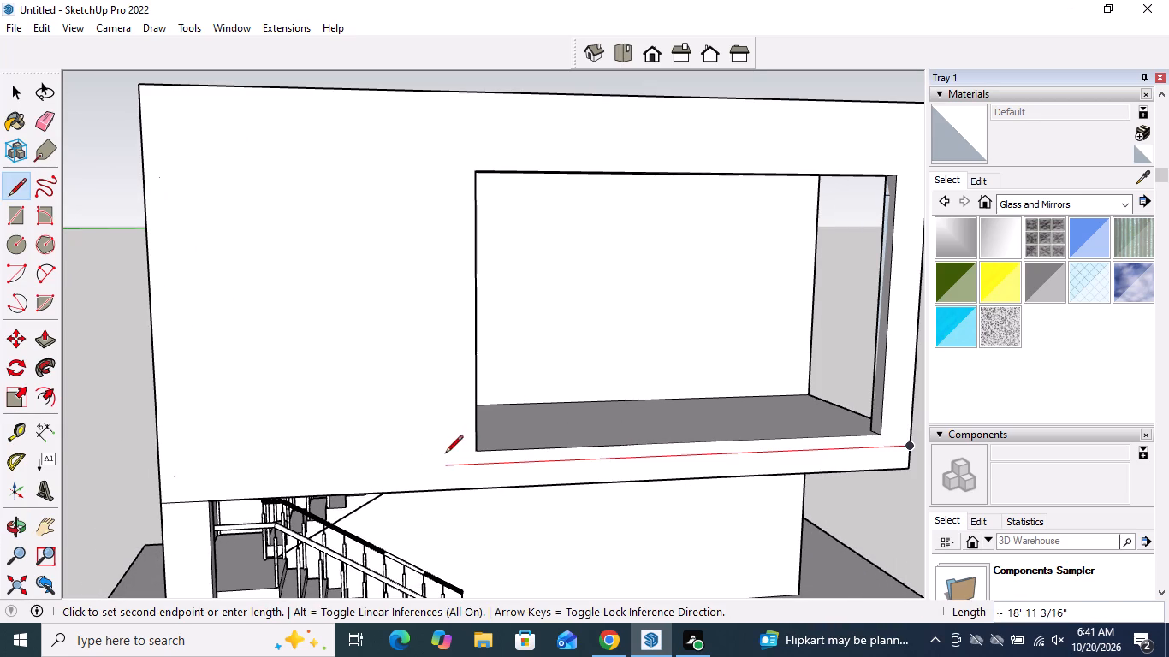
click(445, 454)
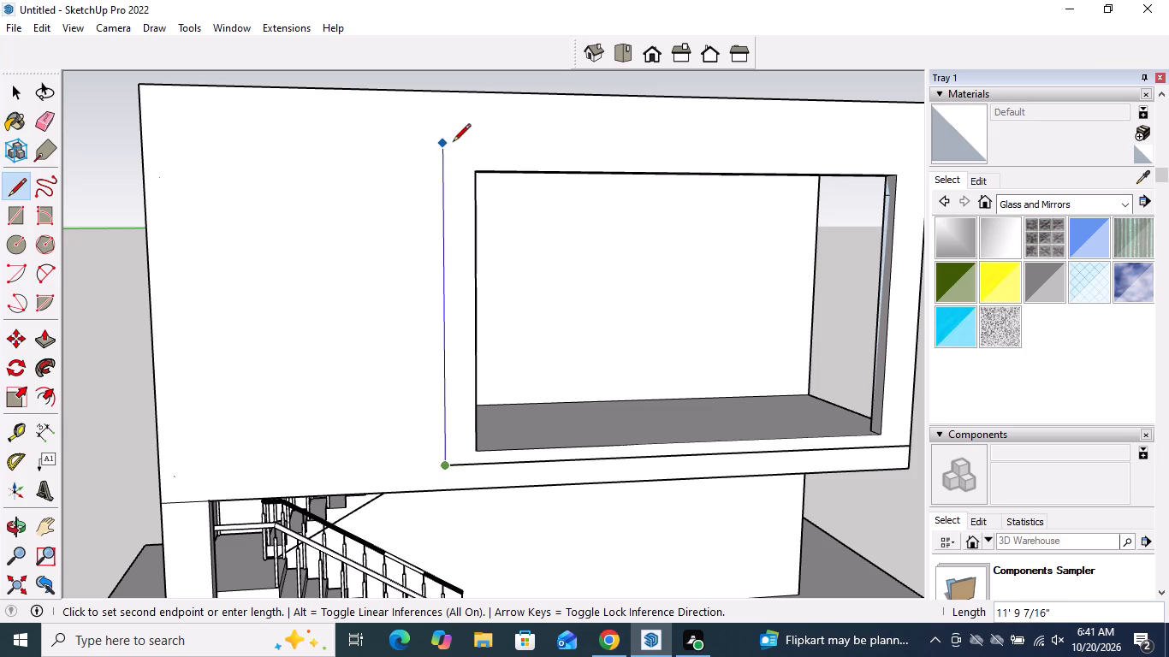
scroll(453, 143, down, 3)
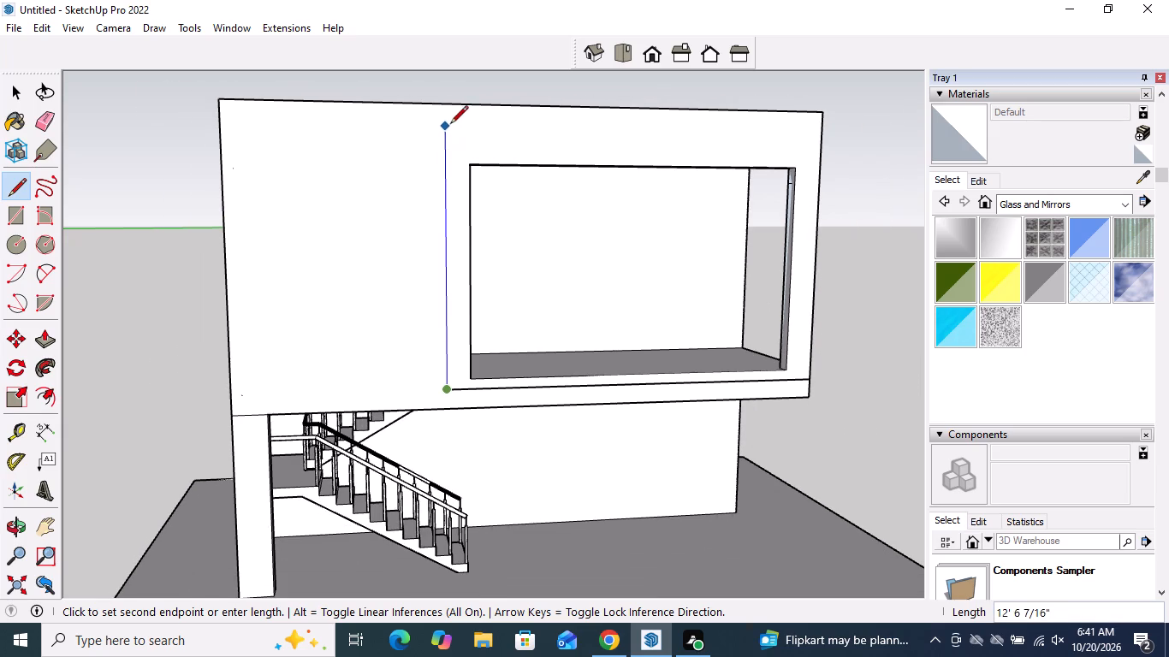
click(446, 109)
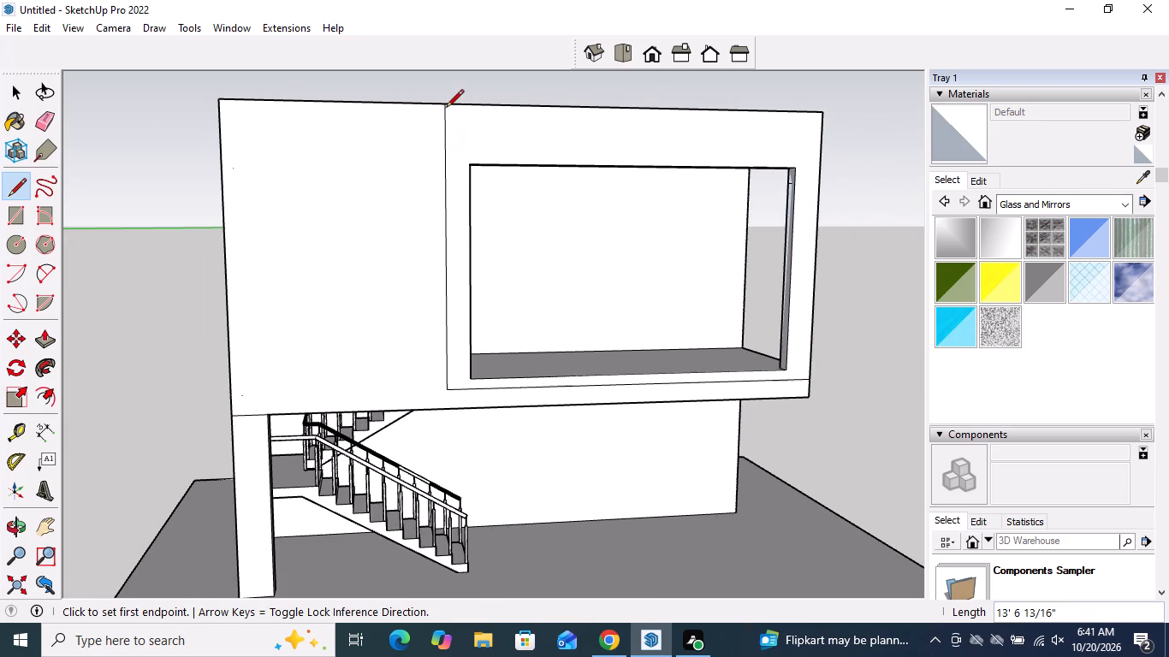
click(446, 109)
key(space)
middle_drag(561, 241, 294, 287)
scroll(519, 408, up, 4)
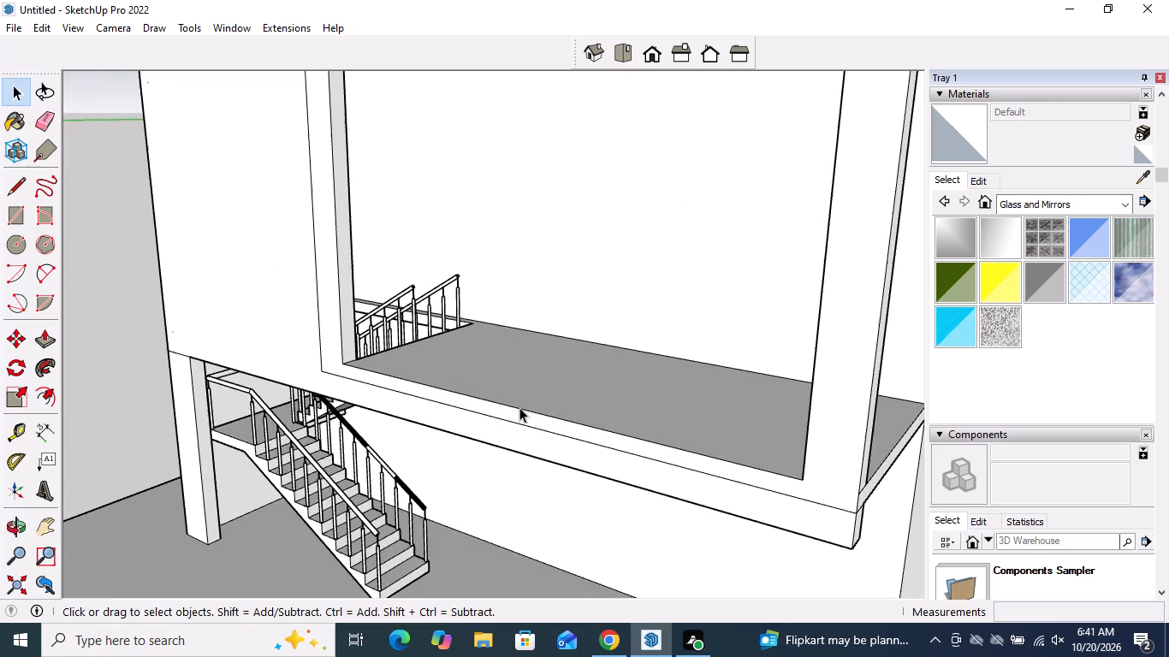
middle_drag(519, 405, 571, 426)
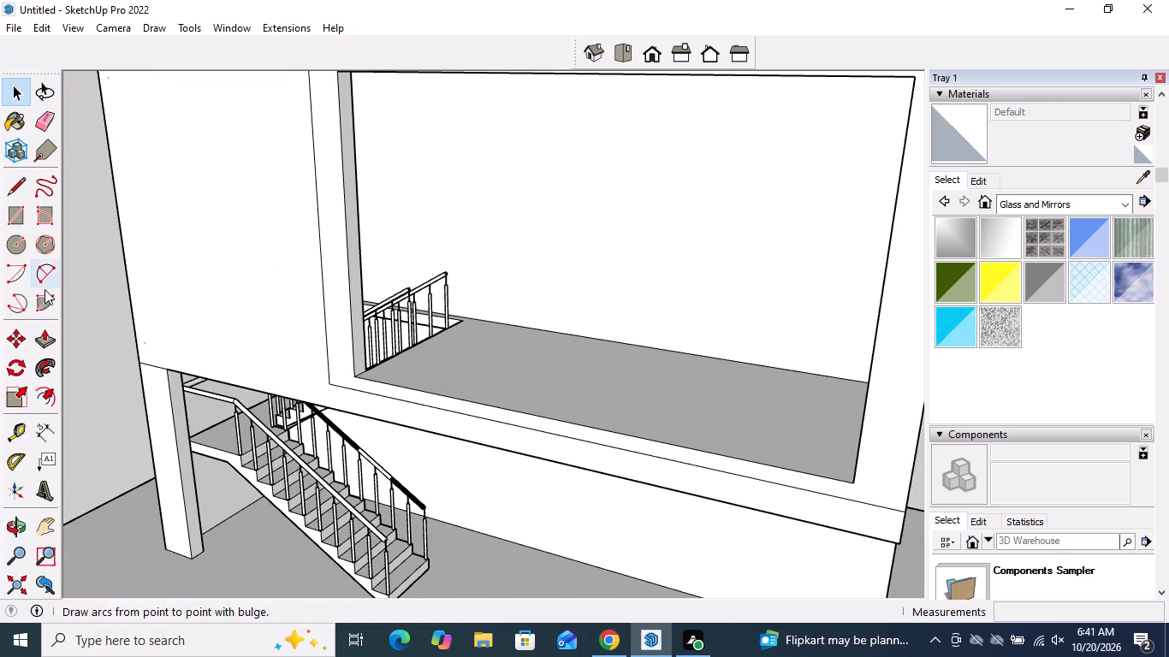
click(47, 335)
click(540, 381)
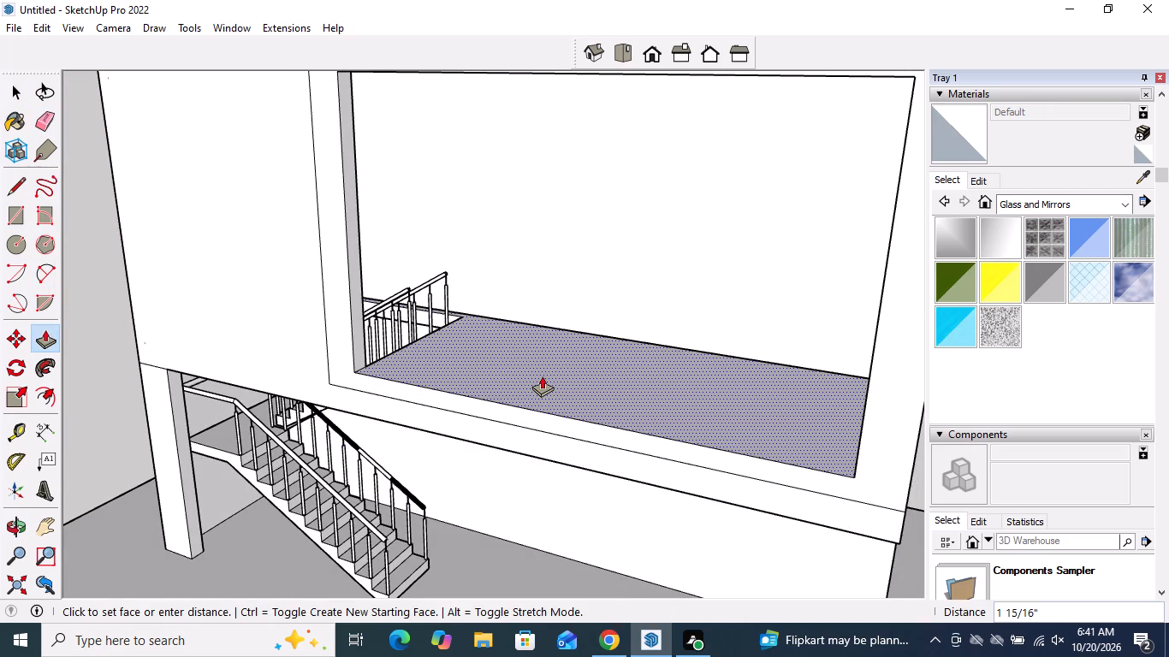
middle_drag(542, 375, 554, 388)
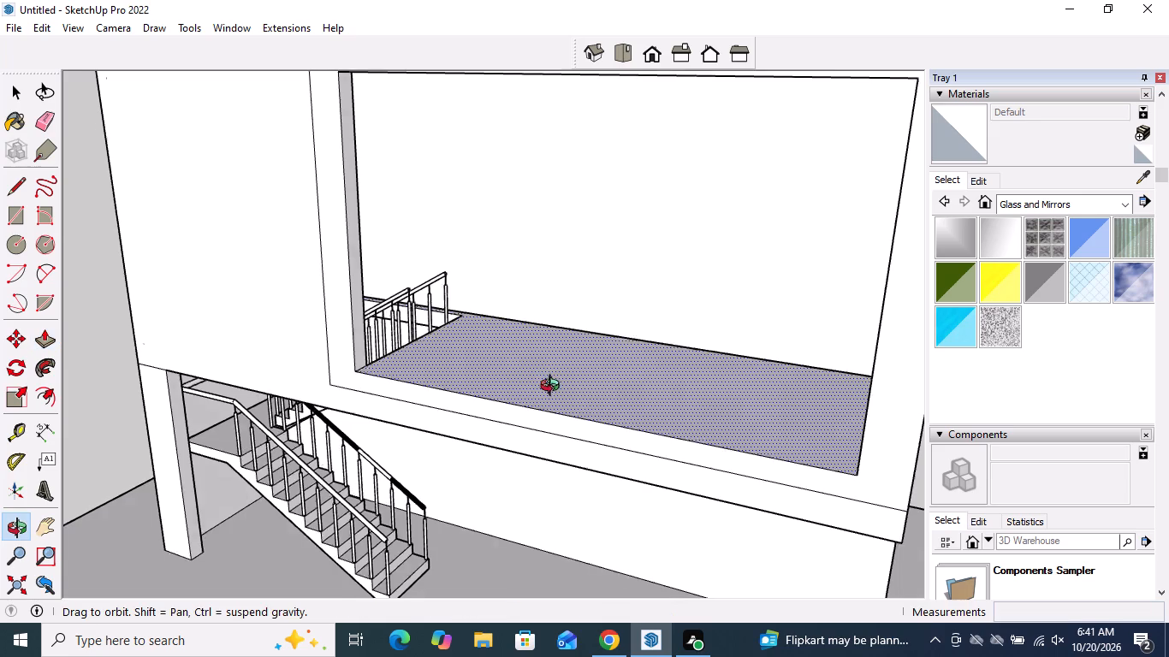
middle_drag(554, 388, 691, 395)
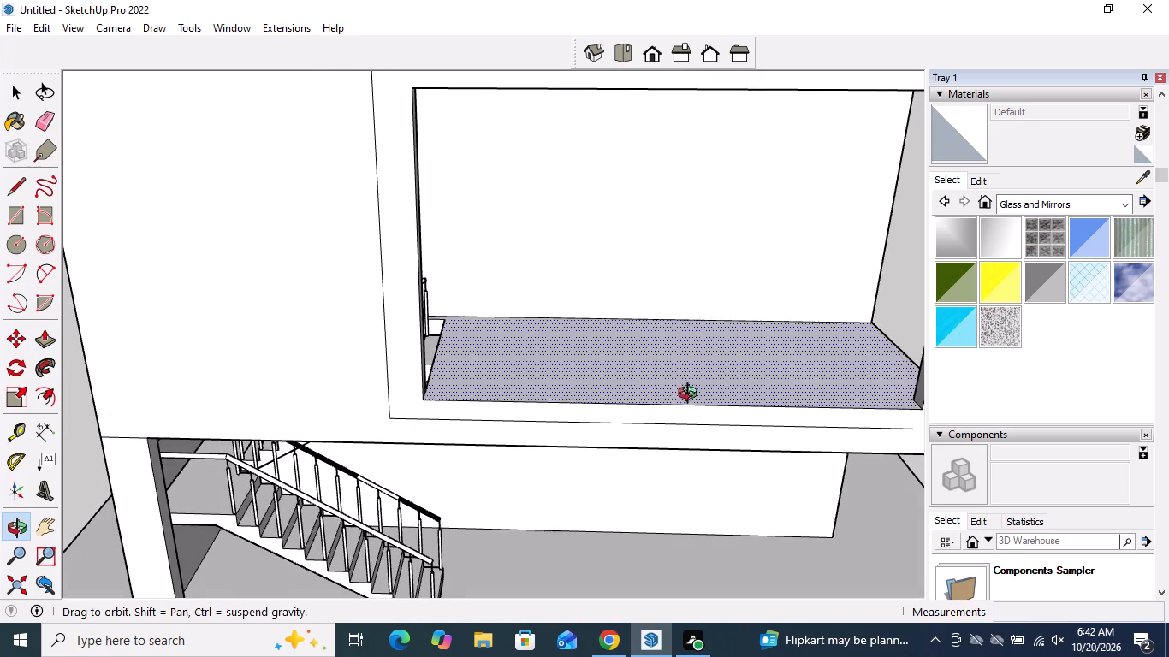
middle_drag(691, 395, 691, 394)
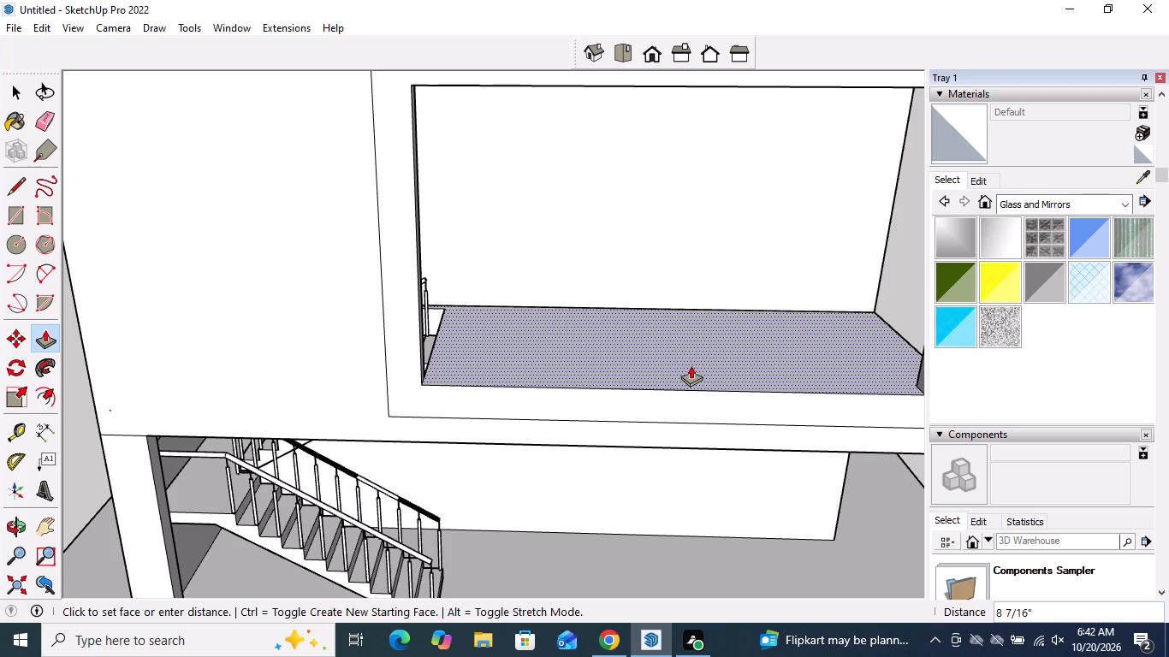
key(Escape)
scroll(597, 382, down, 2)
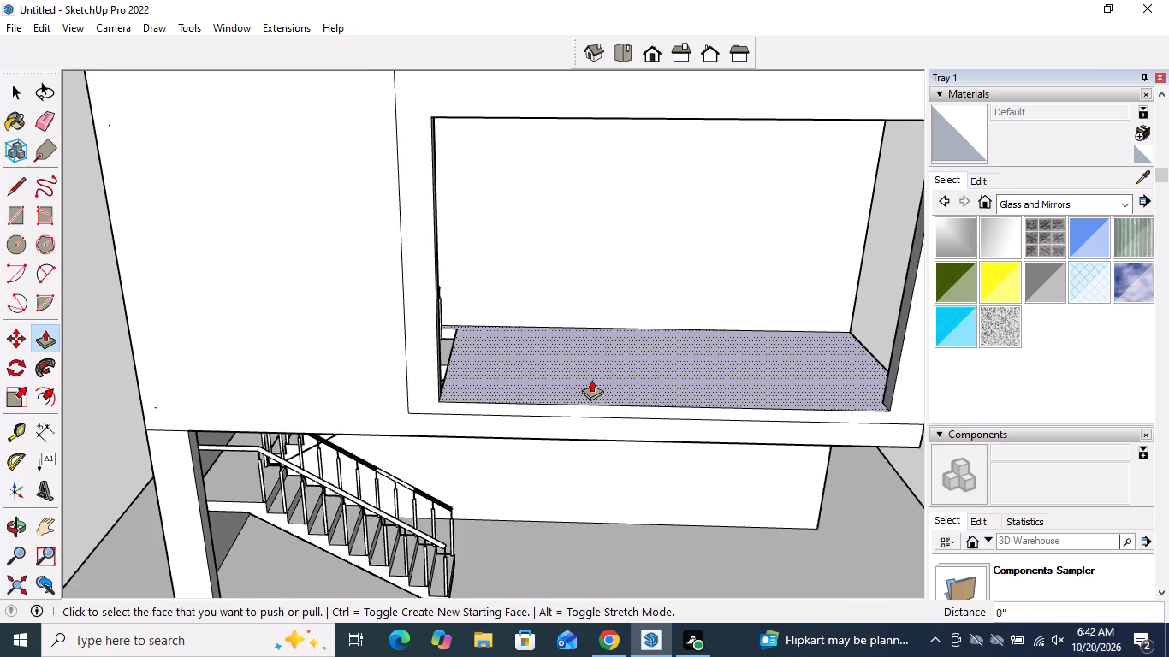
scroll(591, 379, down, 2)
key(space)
Draw a line between the front opening's jambs along the inner edge of its sill, separating the sill strip from the floor.
middle_drag(608, 405, 445, 423)
scroll(442, 423, up, 2)
scroll(464, 365, down, 2)
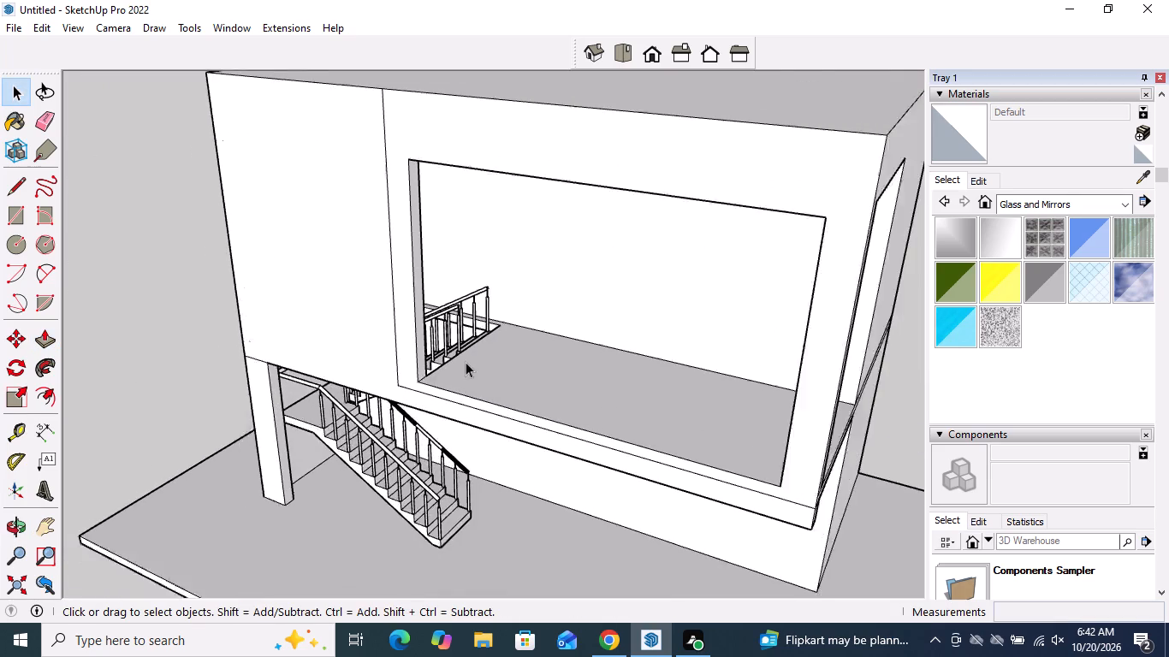
scroll(466, 362, down, 2)
middle_drag(547, 352, 573, 457)
scroll(599, 459, up, 4)
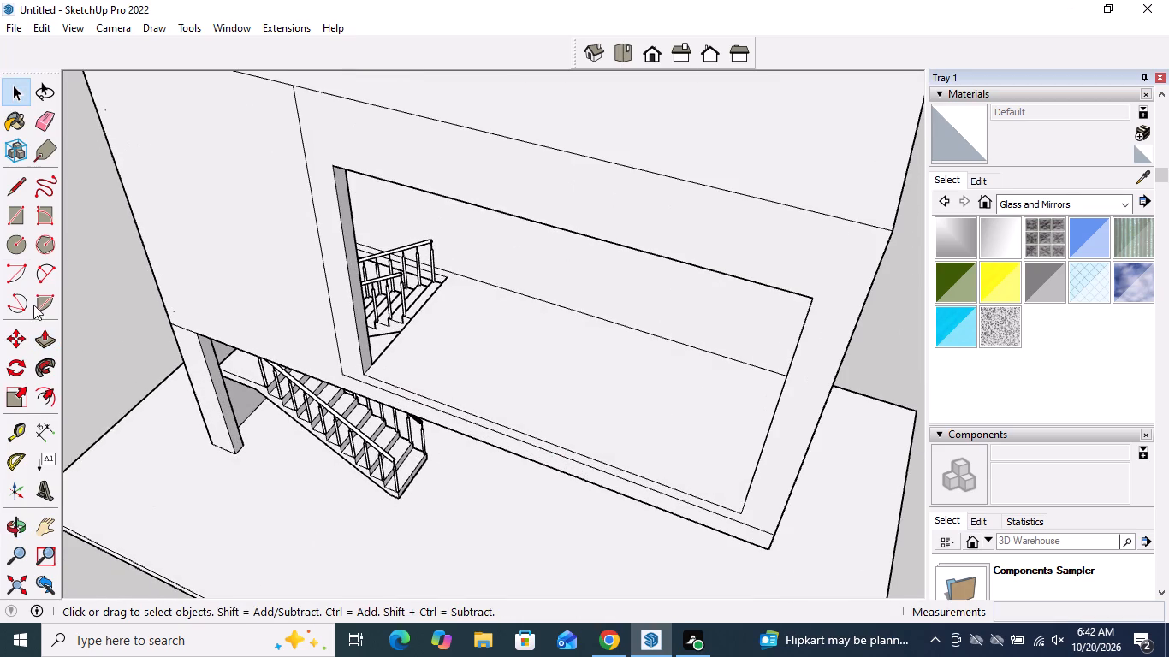
click(14, 192)
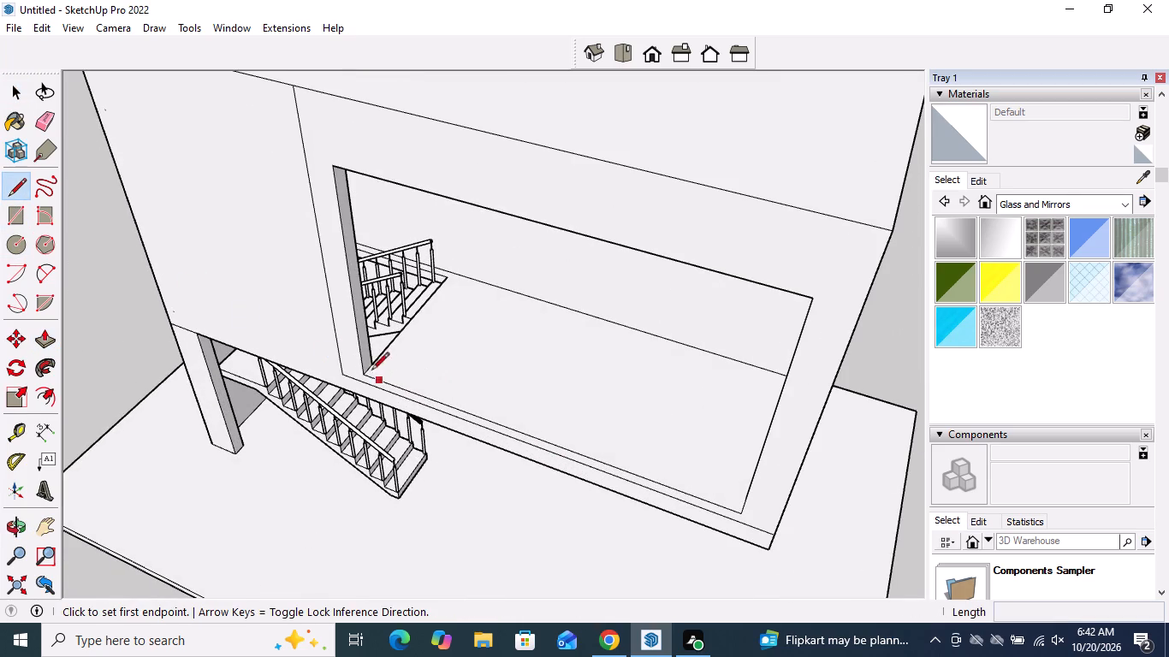
click(371, 364)
middle_drag(586, 428, 832, 509)
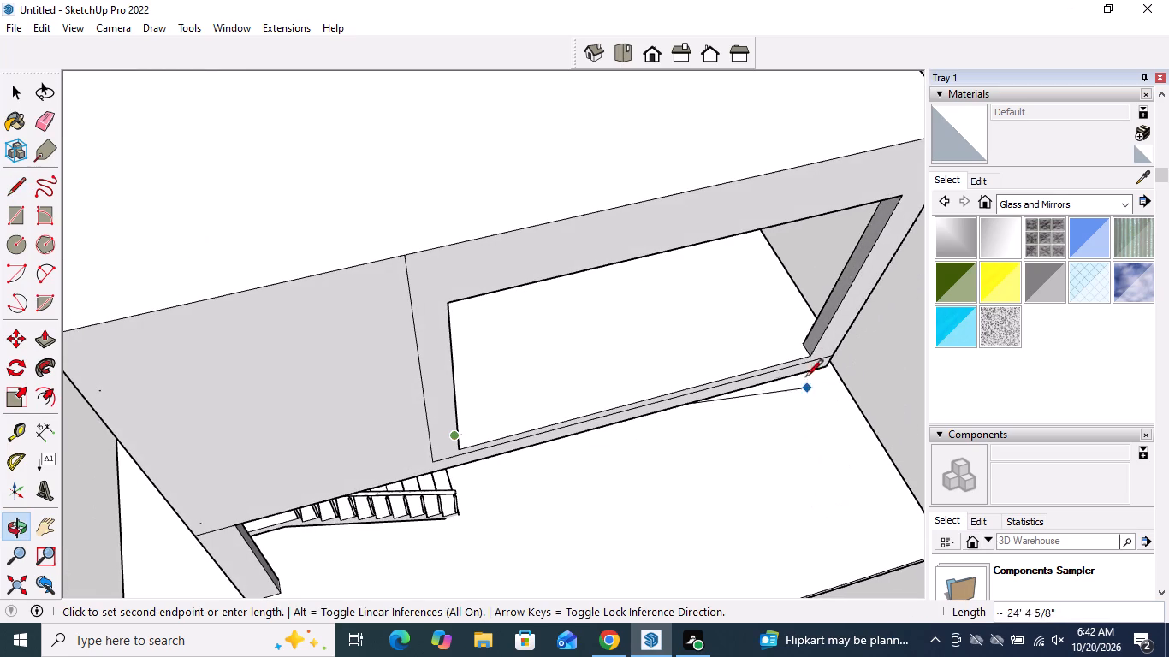
click(801, 340)
key(space)
Delete the face filling the front opening.
middle_drag(708, 391, 457, 226)
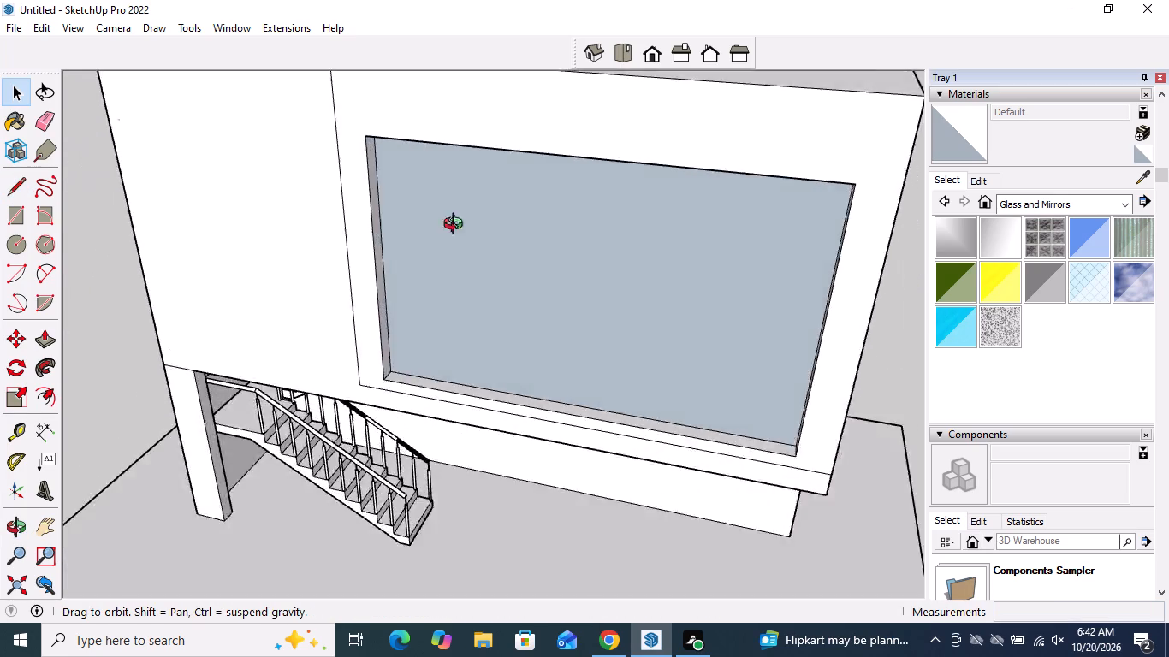
middle_drag(457, 226, 305, 191)
click(441, 246)
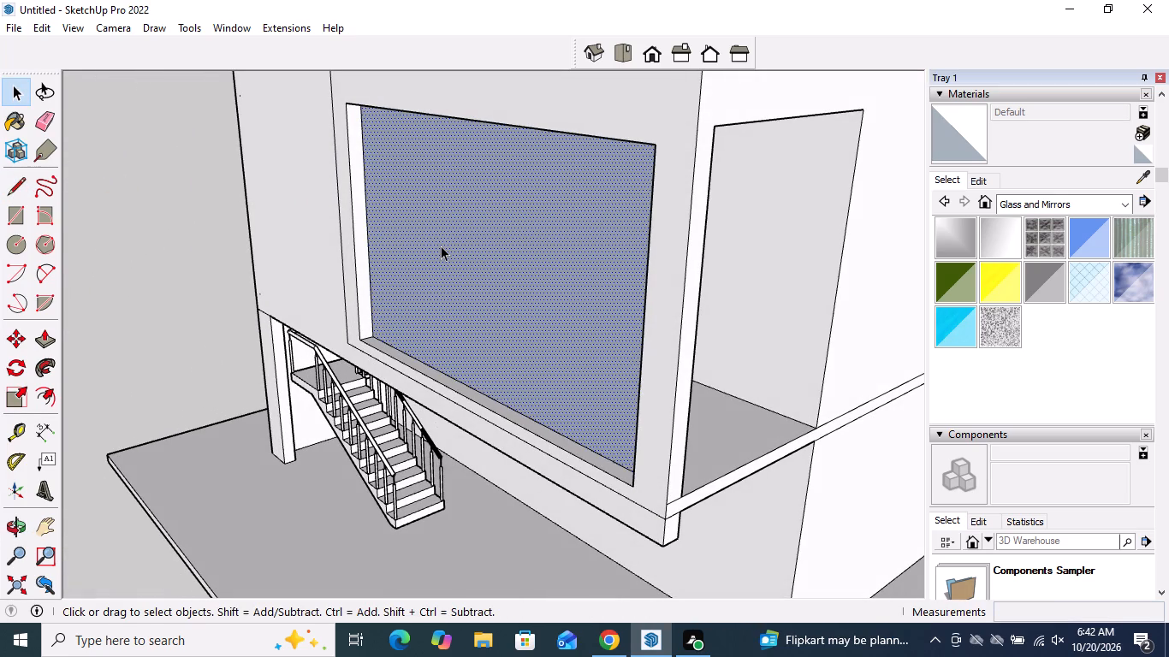
key(Delete)
Push/Pull the sill strip of the front opening up by about 1' 1/4".
middle_drag(441, 253, 448, 356)
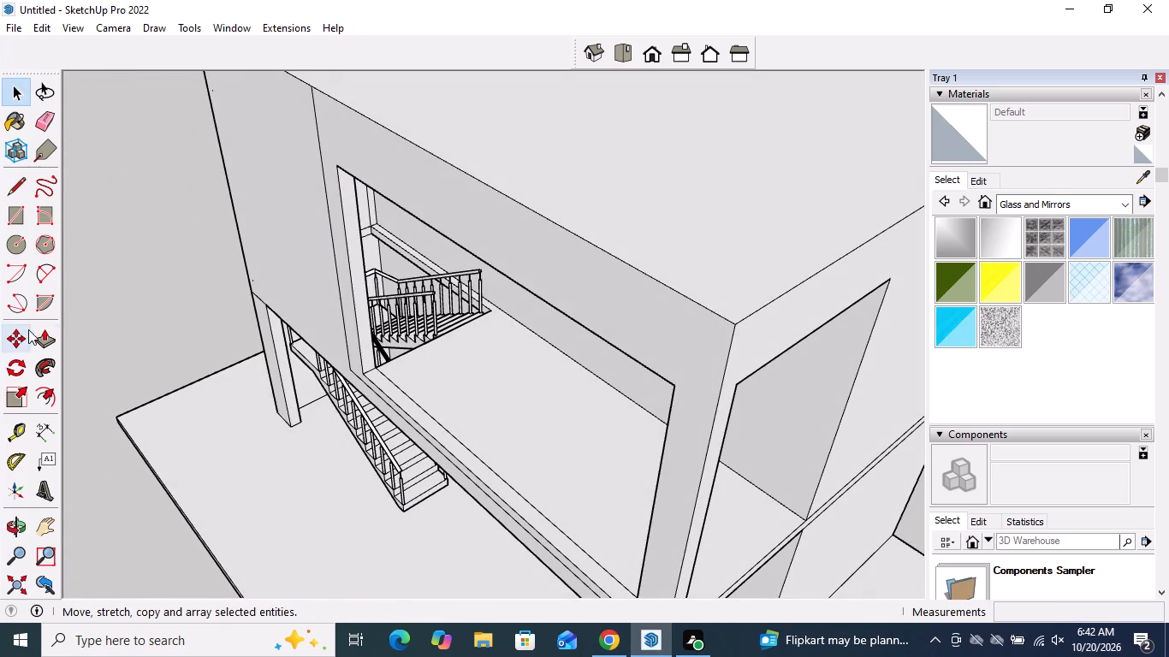
click(36, 335)
click(430, 426)
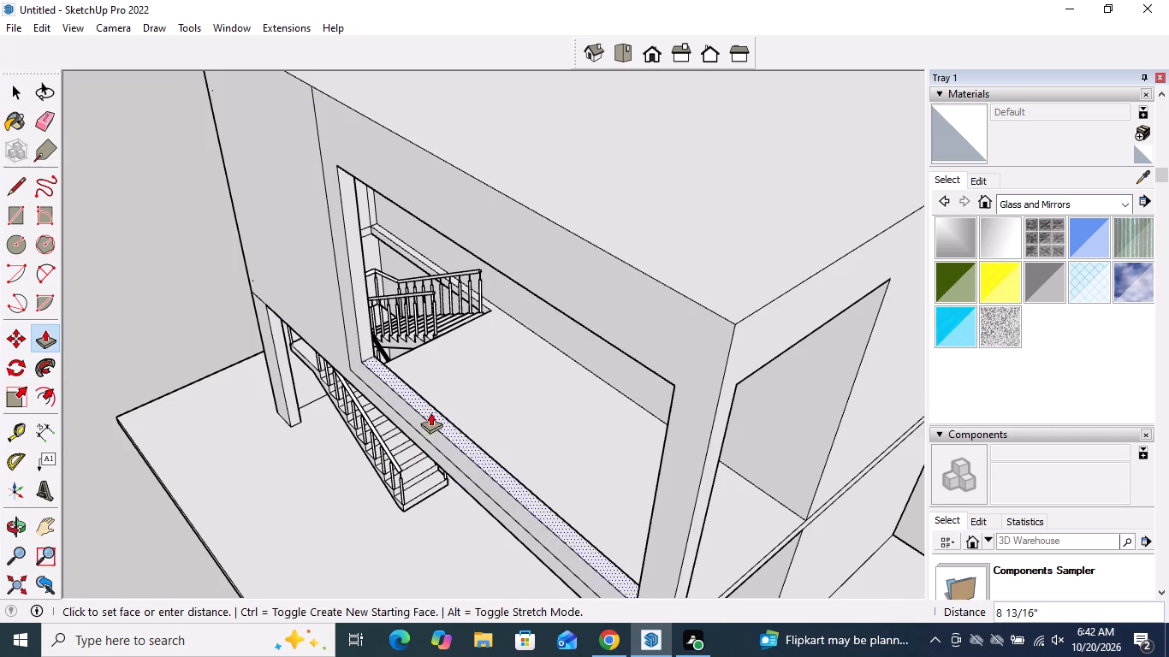
click(430, 408)
middle_drag(491, 453, 691, 274)
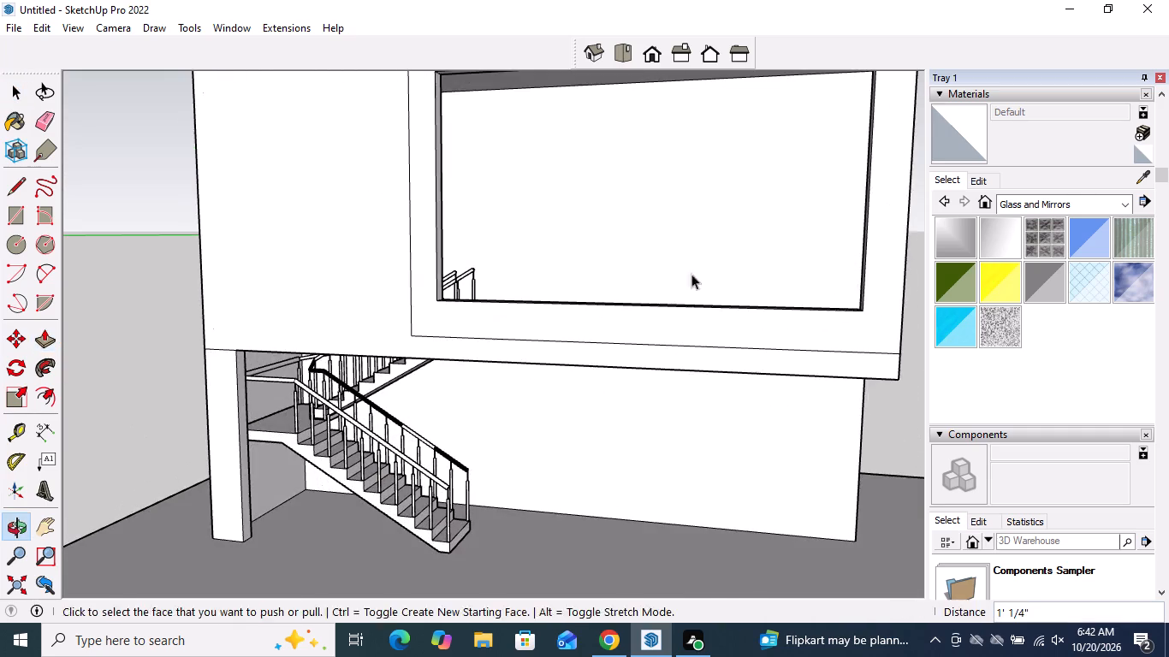
key(space)
Delete the horizontal line on the front face below the opening.
scroll(693, 434, down, 4)
middle_drag(693, 434, 772, 409)
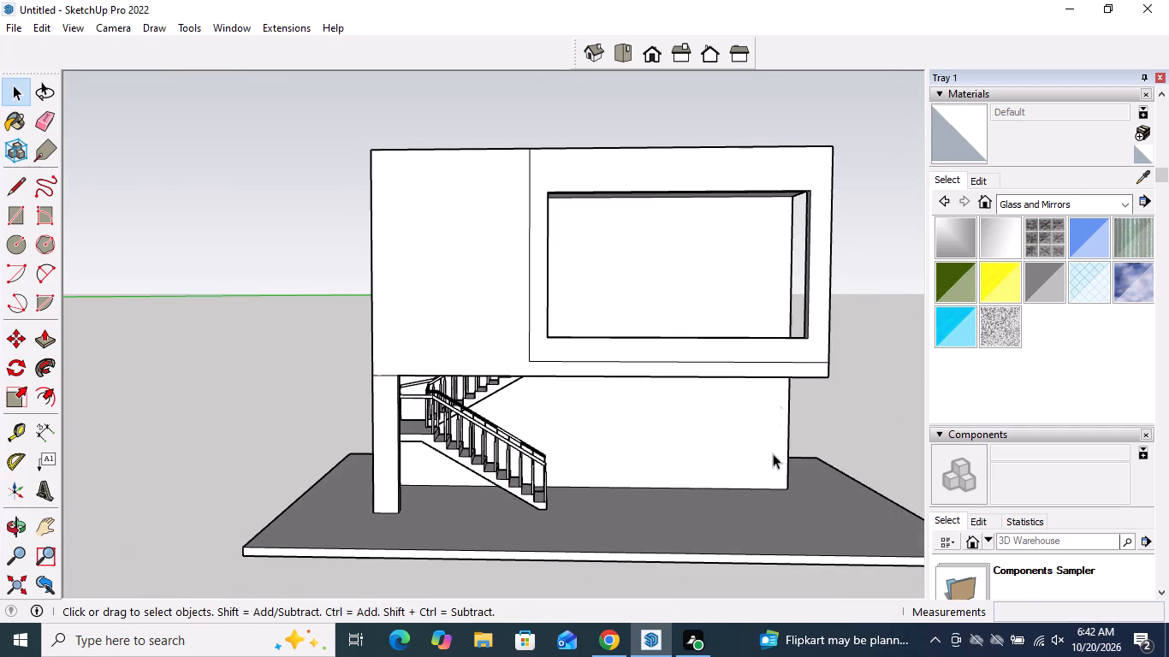
middle_drag(772, 396, 768, 458)
scroll(743, 355, up, 3)
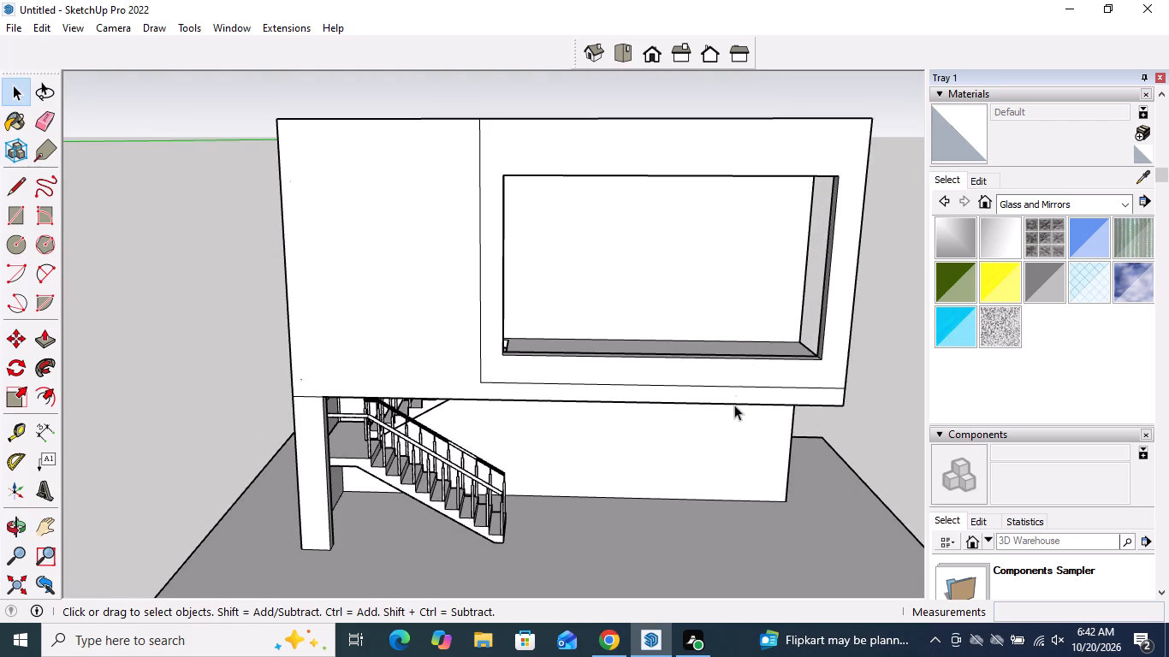
click(727, 389)
key(Delete)
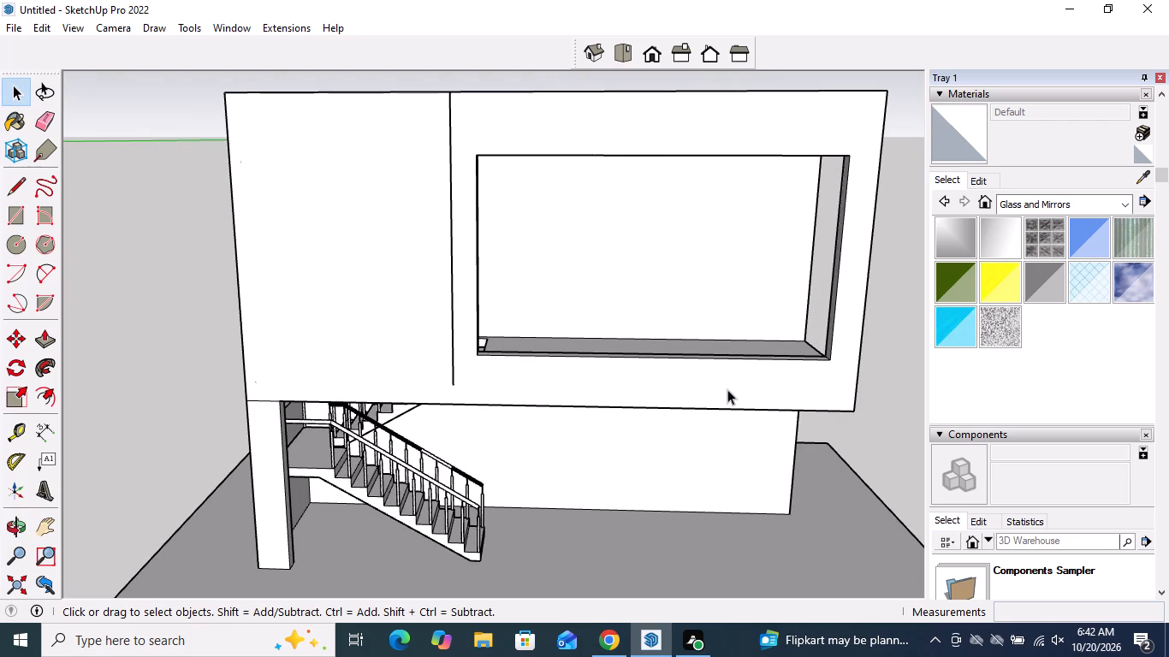
Draw a slightly higher horizontal line about 18' 11" below the front opening, from the vertical dividing line to the corner edge.
scroll(727, 389, down, 3)
middle_drag(727, 388, 739, 489)
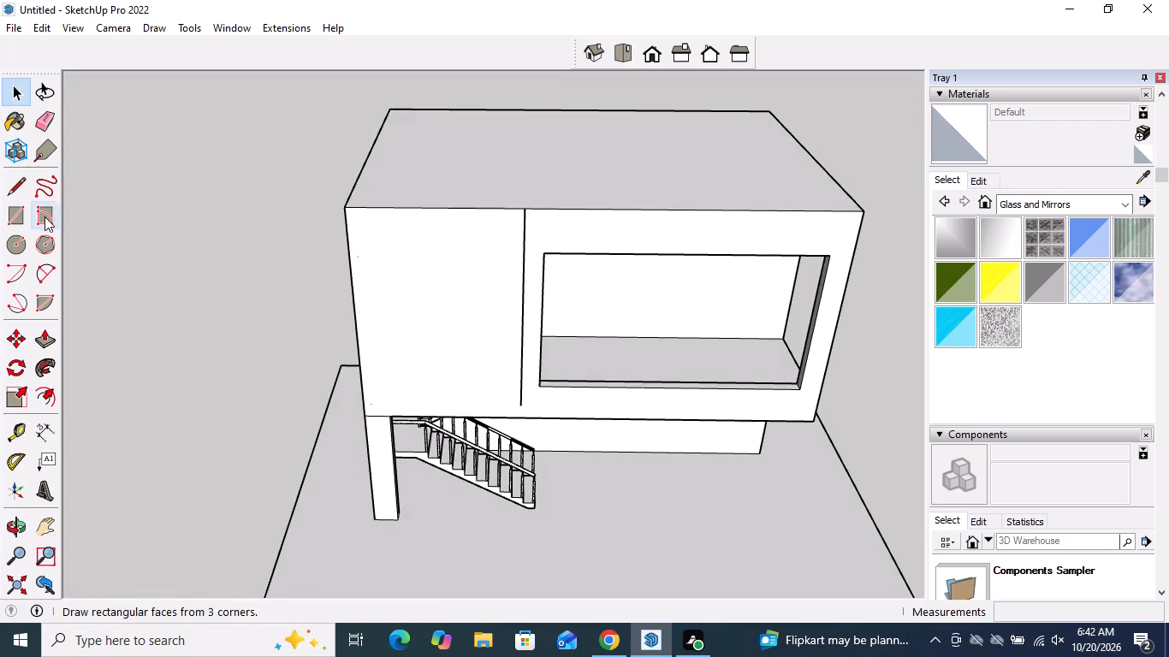
click(12, 191)
middle_drag(804, 483, 778, 416)
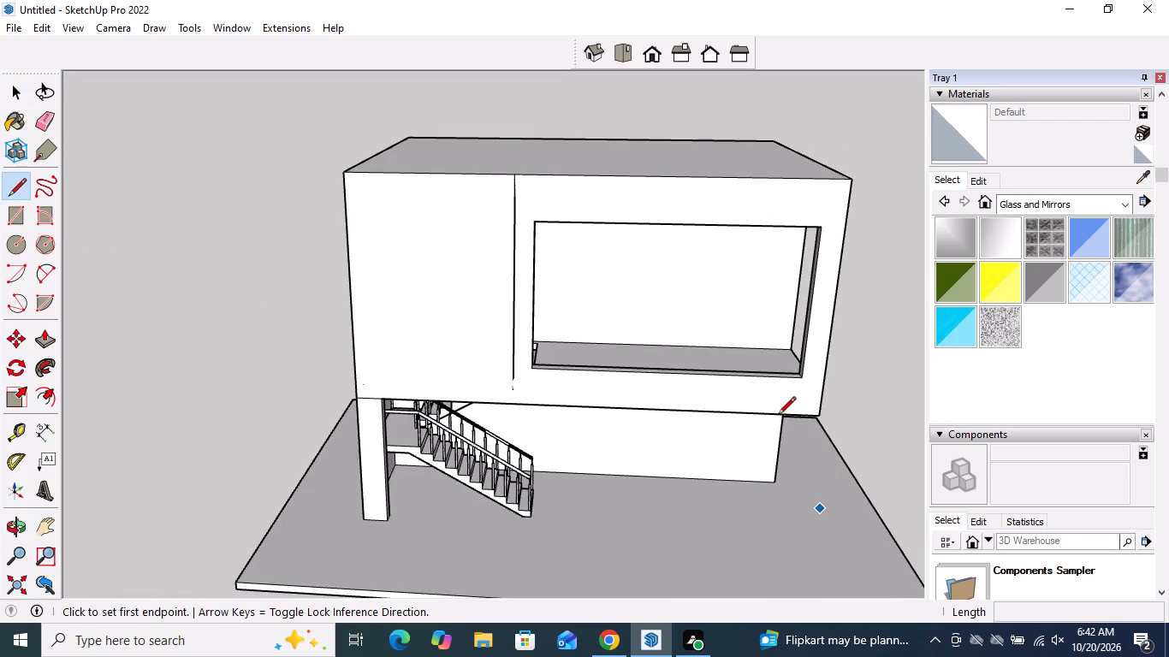
scroll(778, 416, up, 4)
click(388, 365)
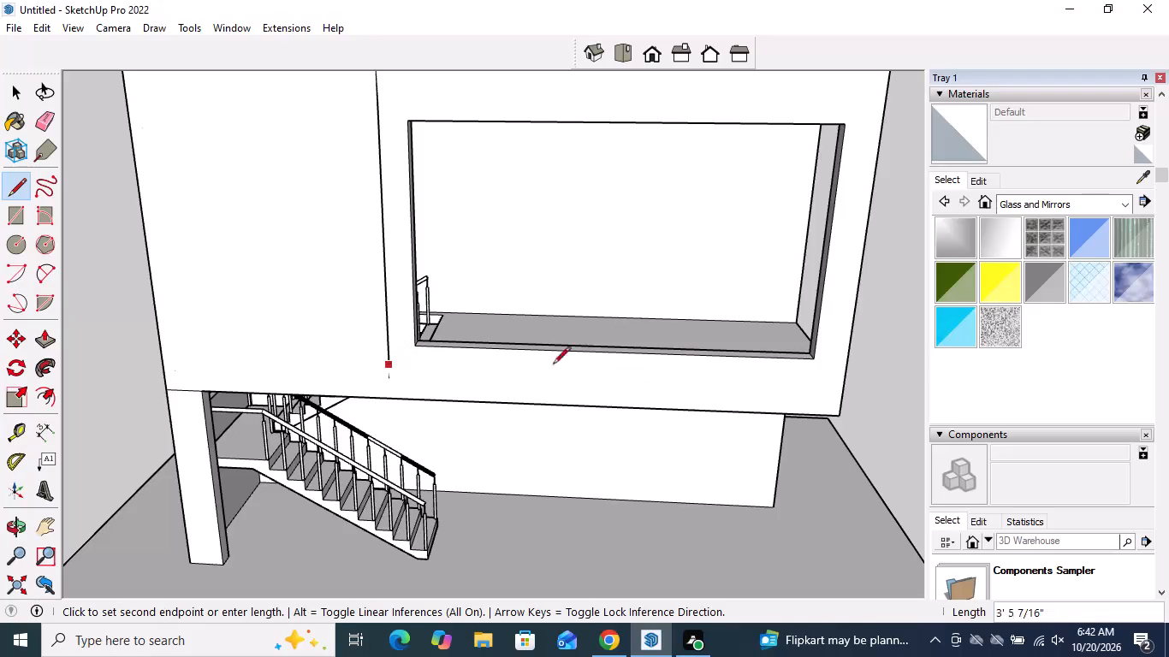
click(841, 385)
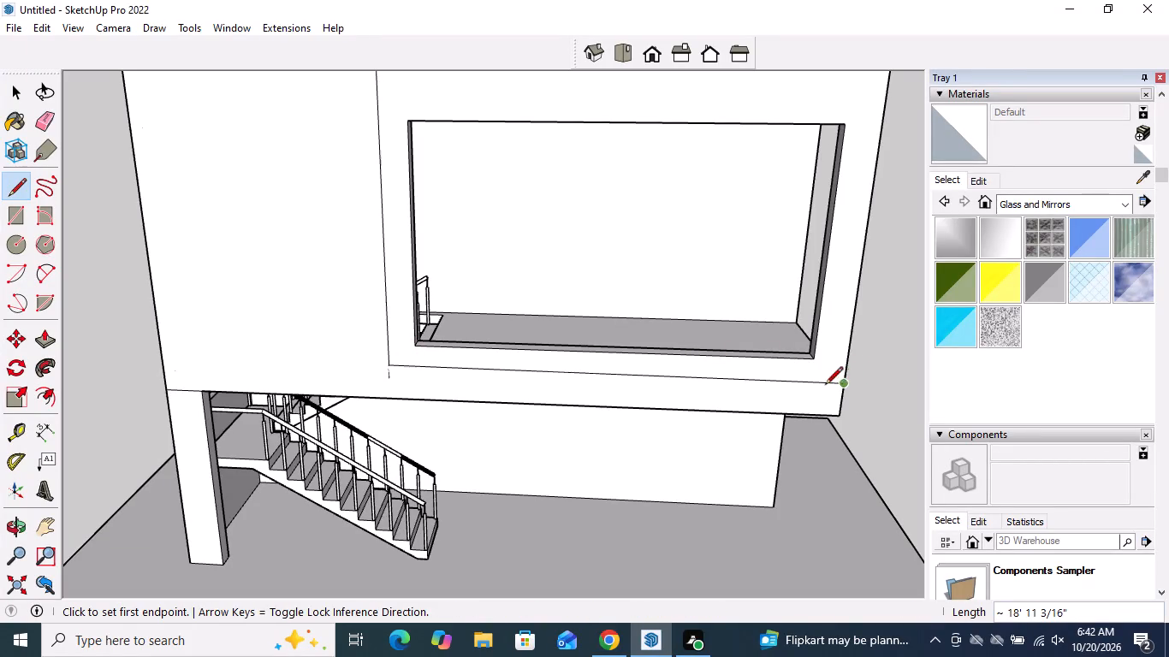
key(space)
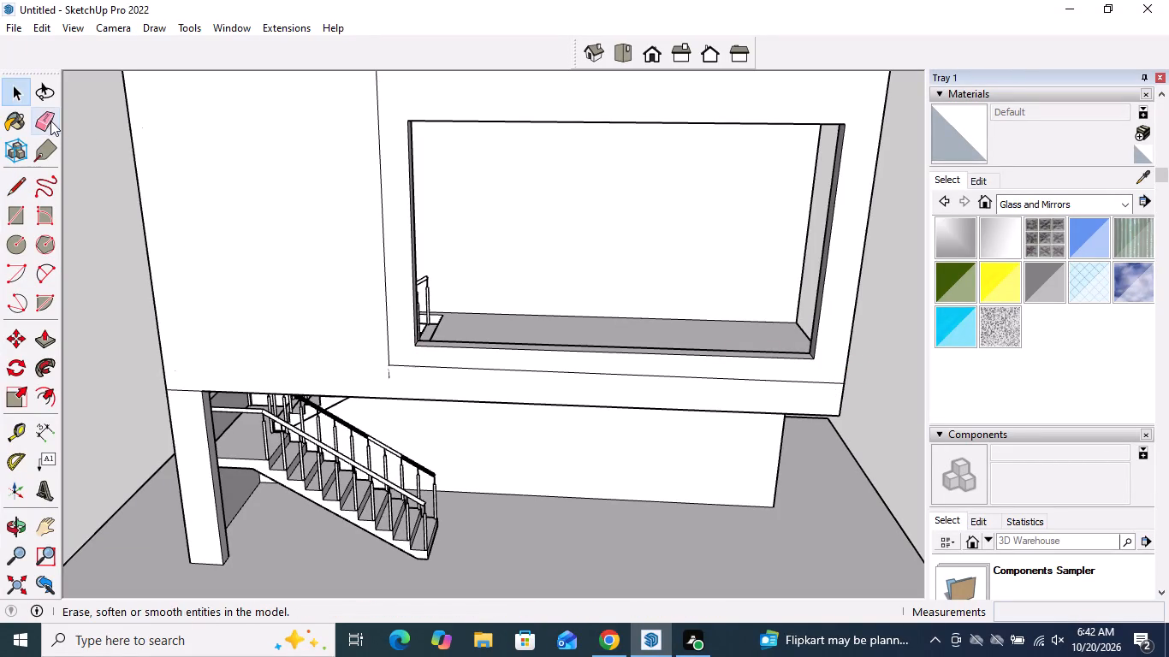
Erase the vertical and horizontal panel lines around the front opening, along with the opening's bottom edges.
click(48, 121)
drag(434, 344, 419, 367)
drag(418, 370, 406, 388)
drag(405, 388, 395, 389)
click(393, 382)
double_click(391, 376)
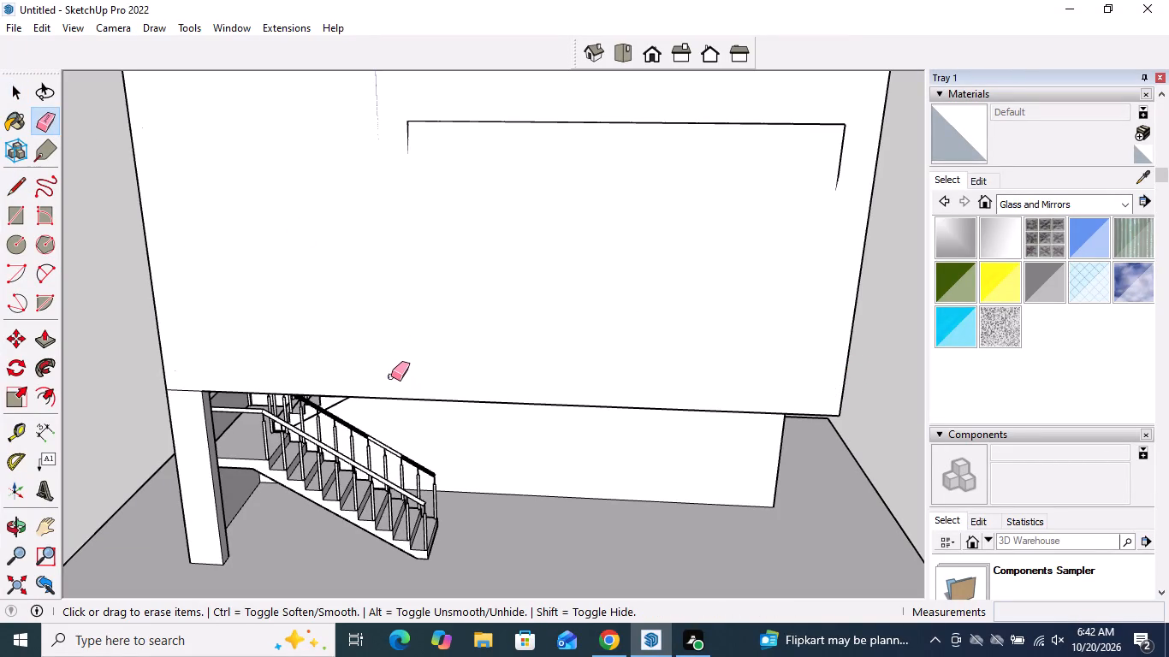
key(space)
Draw a bottom line about 16' 5" long joining the lower ends of the front opening's two side edges.
scroll(528, 430, down, 5)
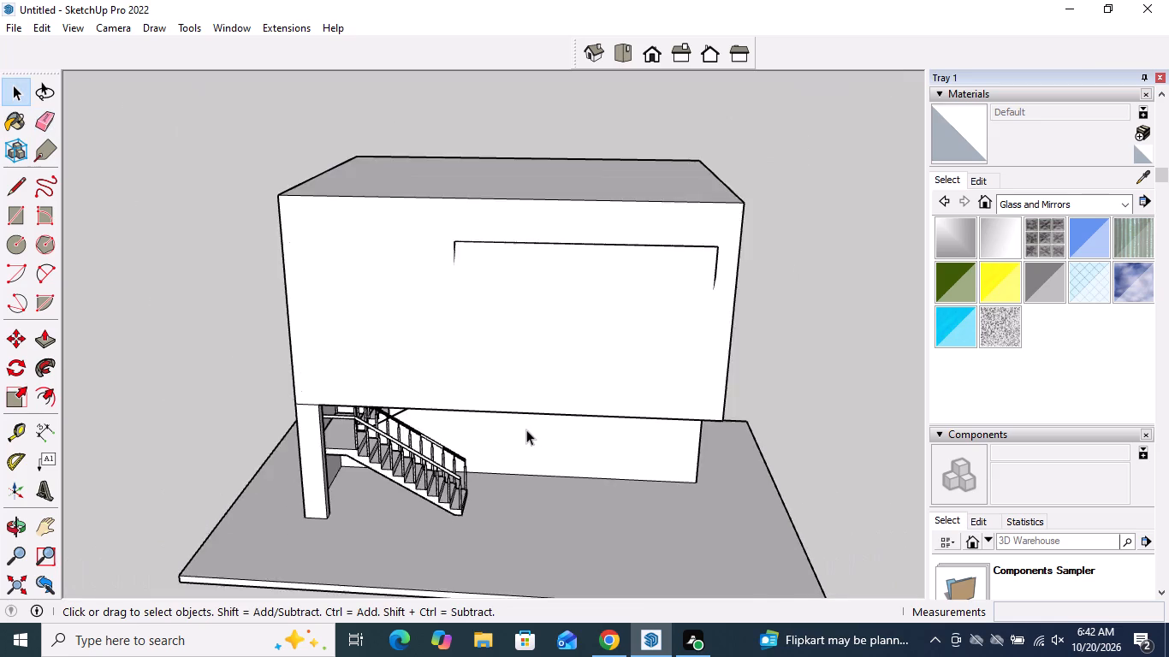
middle_drag(521, 421, 98, 340)
key(space)
middle_drag(348, 411, 369, 409)
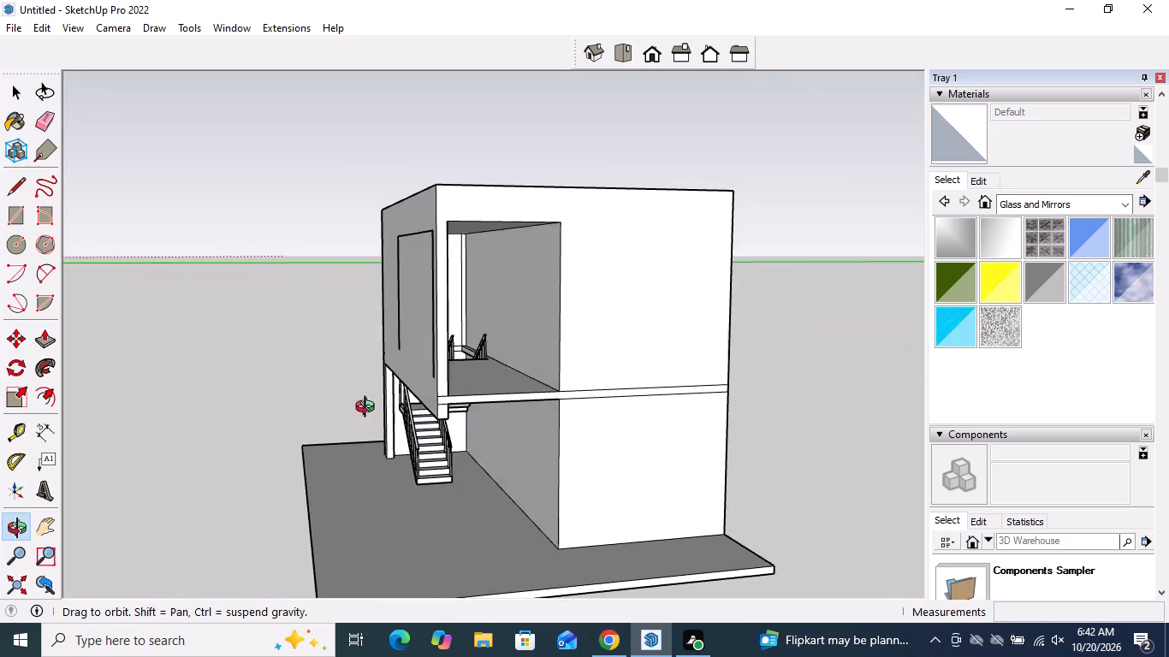
middle_drag(369, 409, 650, 396)
click(566, 304)
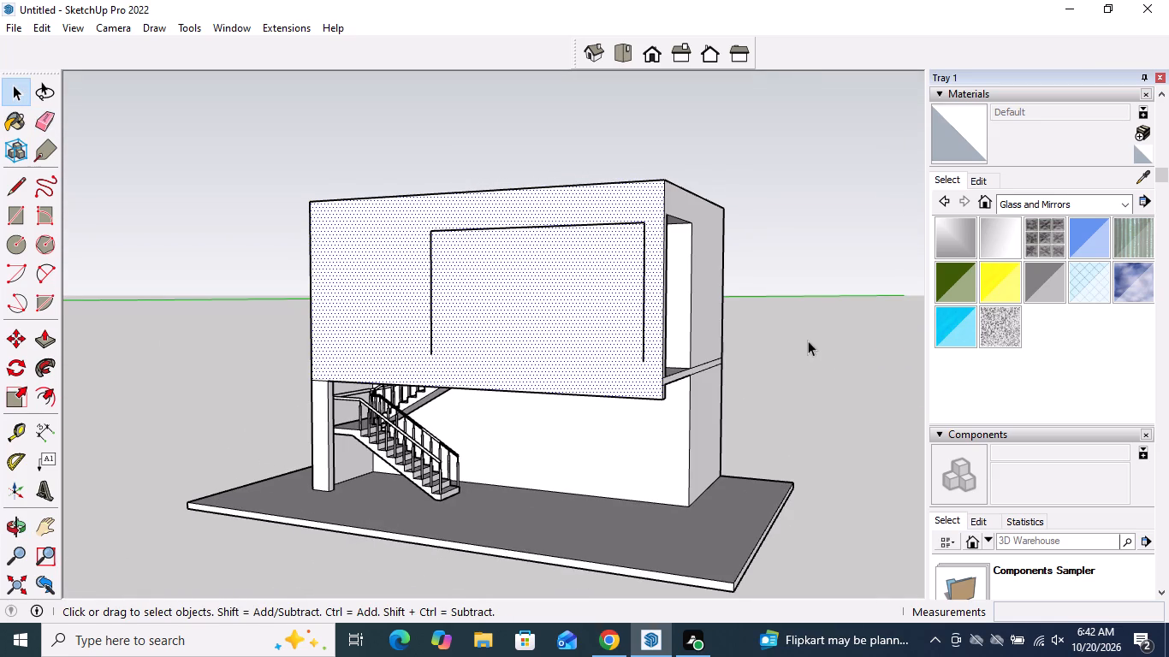
click(828, 349)
click(14, 185)
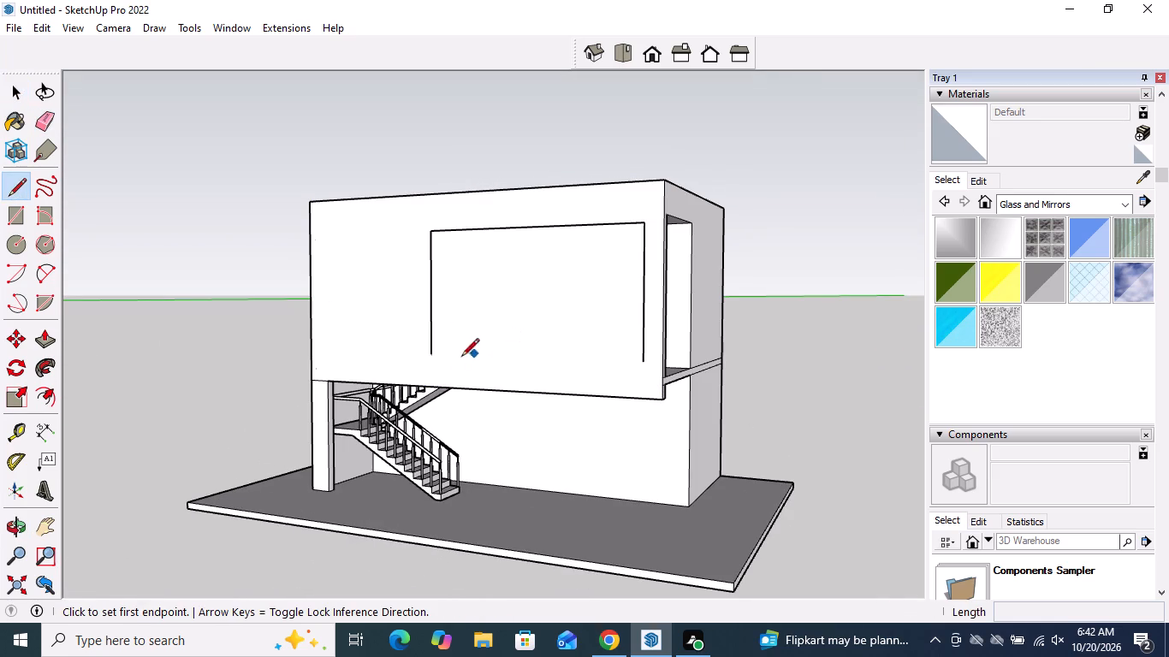
click(432, 355)
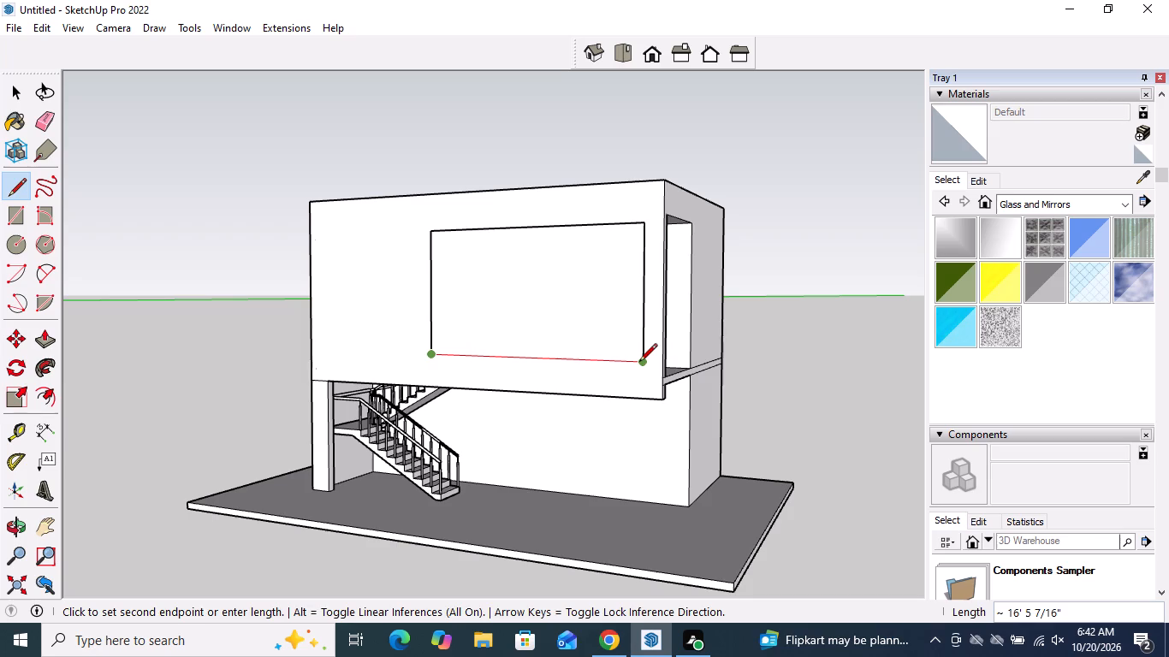
click(639, 362)
Delete the face filling the front opening.
key(space)
click(580, 311)
key(Delete)
Examine the front opening and the upper storey from the front, the side and above.
middle_drag(580, 311, 544, 385)
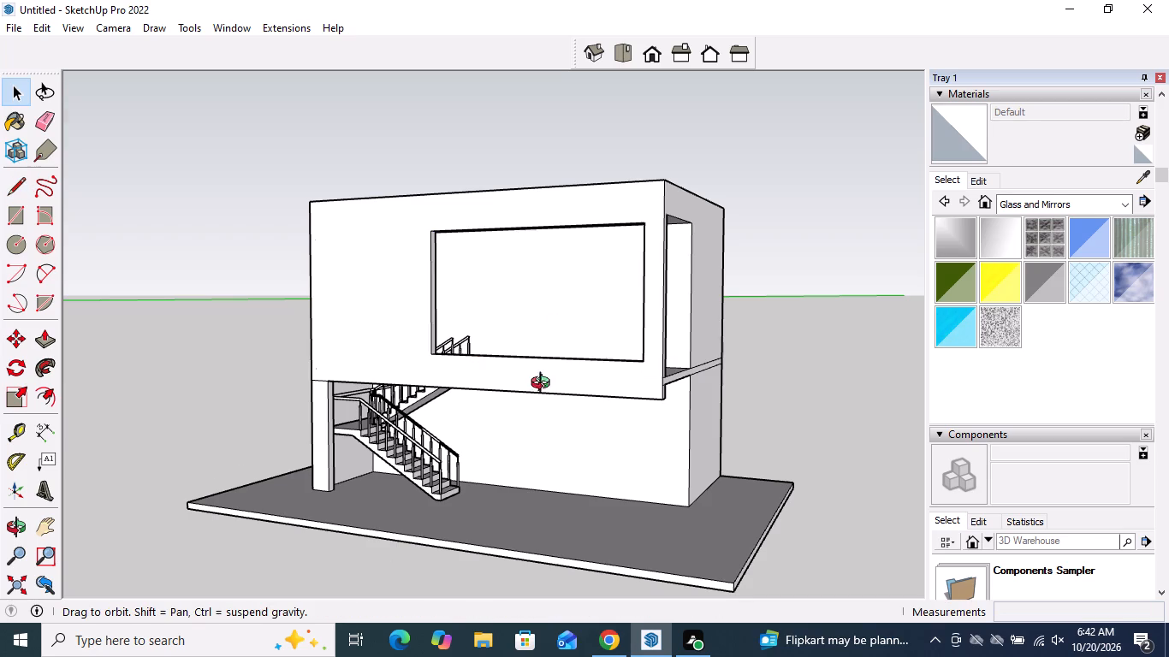
middle_drag(544, 385, 685, 394)
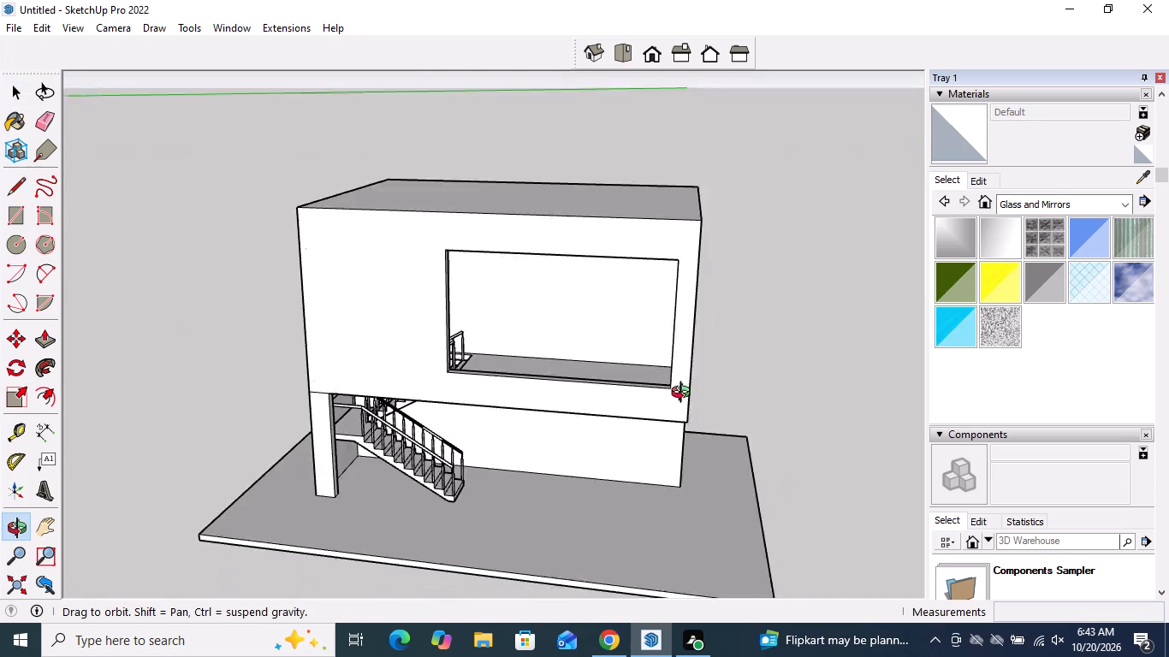
middle_drag(685, 394, 688, 394)
scroll(597, 376, up, 2)
middle_drag(597, 376, 637, 324)
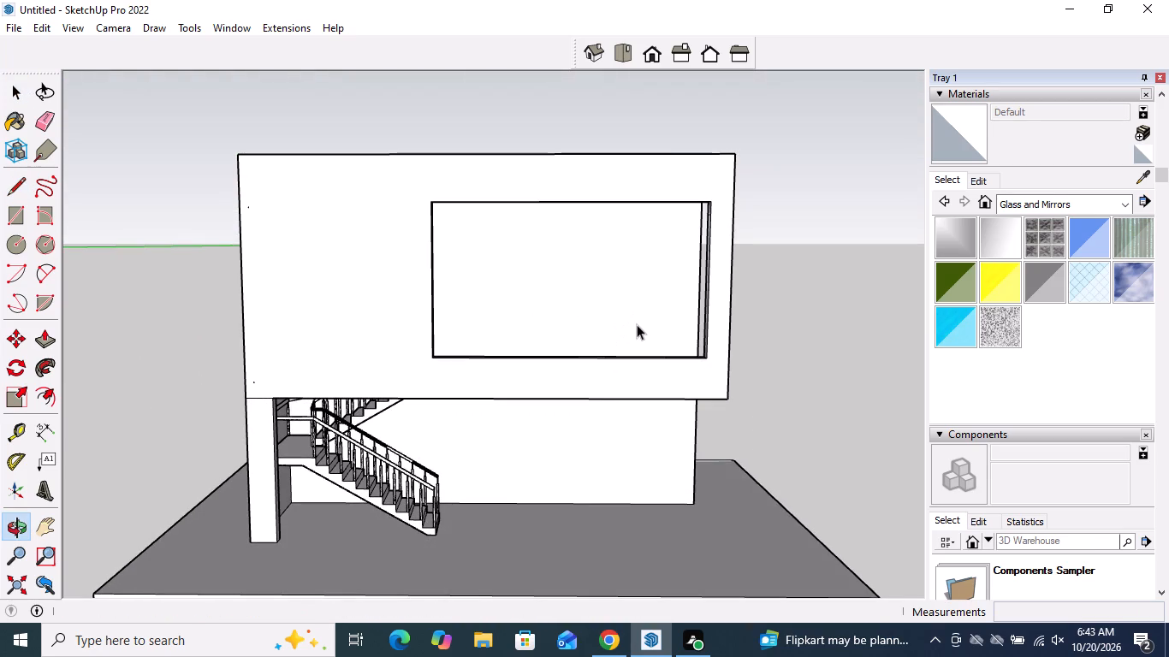
middle_drag(636, 324, 308, 351)
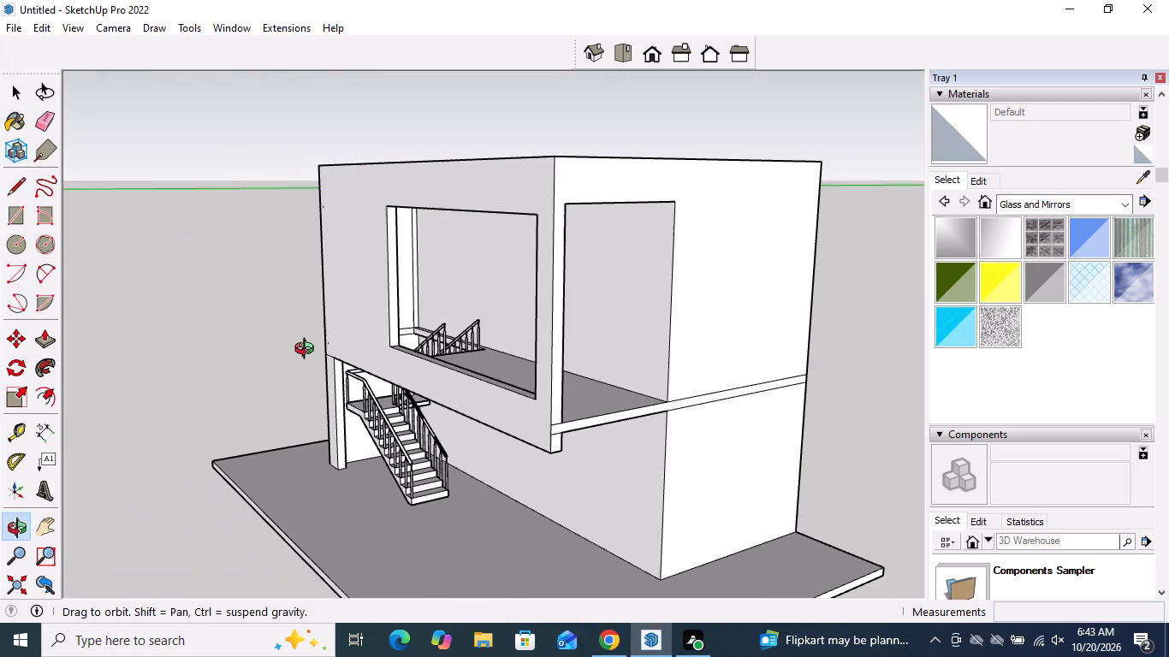
middle_drag(308, 351, 626, 325)
scroll(626, 325, up, 2)
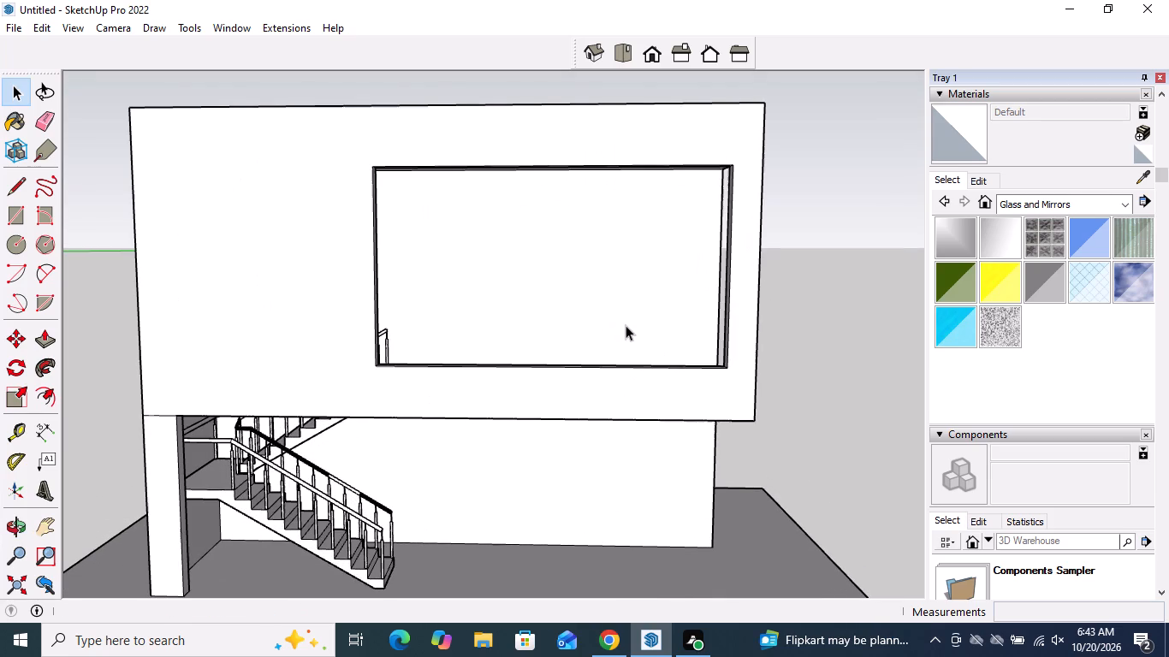
middle_drag(626, 325, 602, 502)
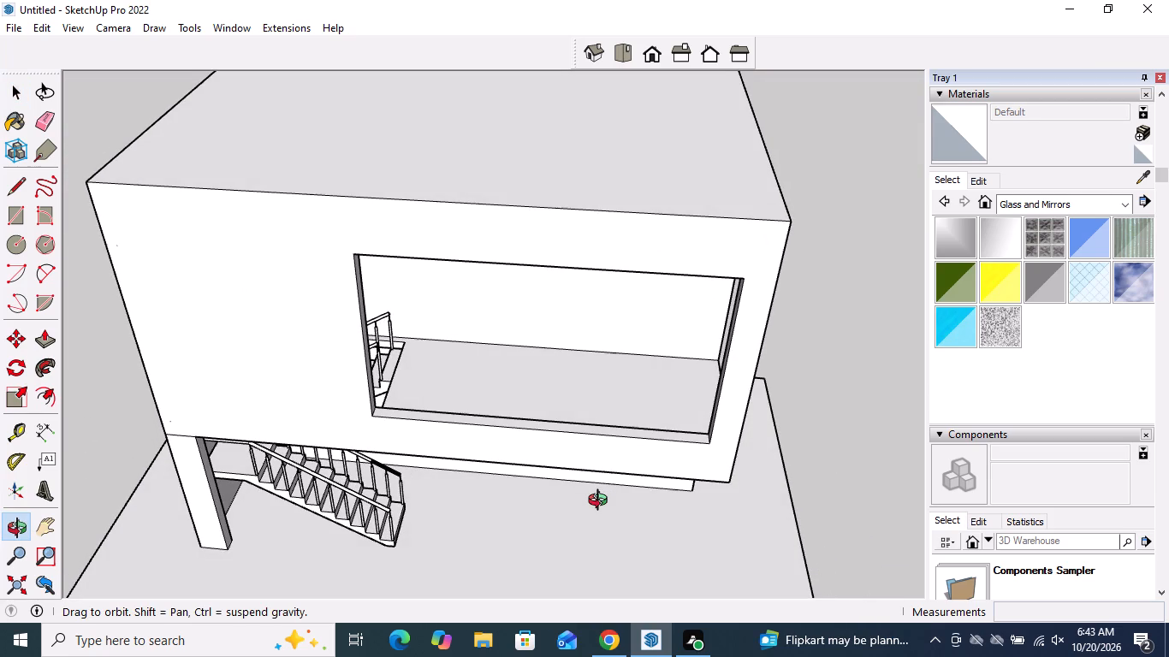
middle_drag(602, 502, 603, 470)
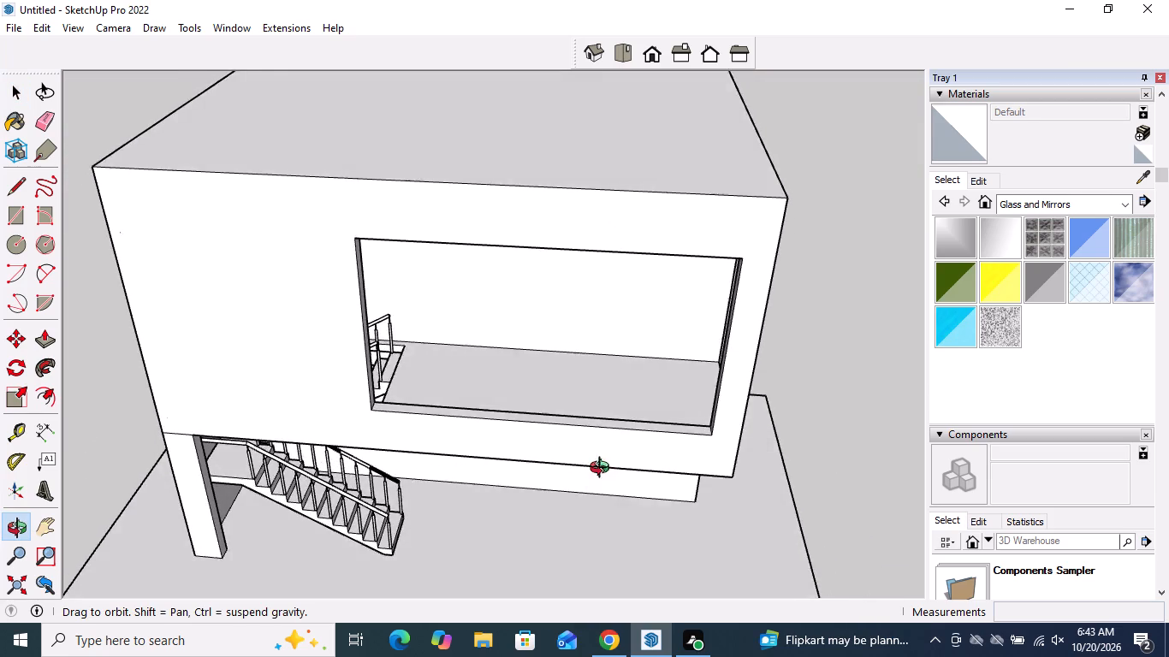
middle_drag(603, 470, 86, 302)
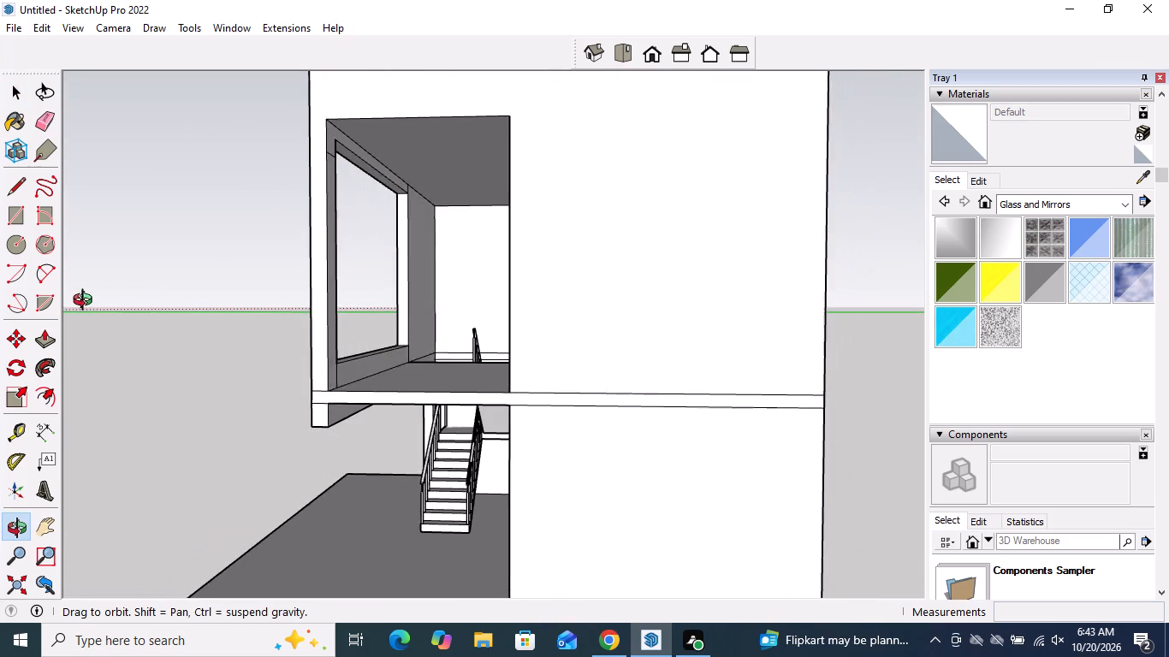
middle_drag(86, 302, 543, 343)
scroll(544, 345, down, 2)
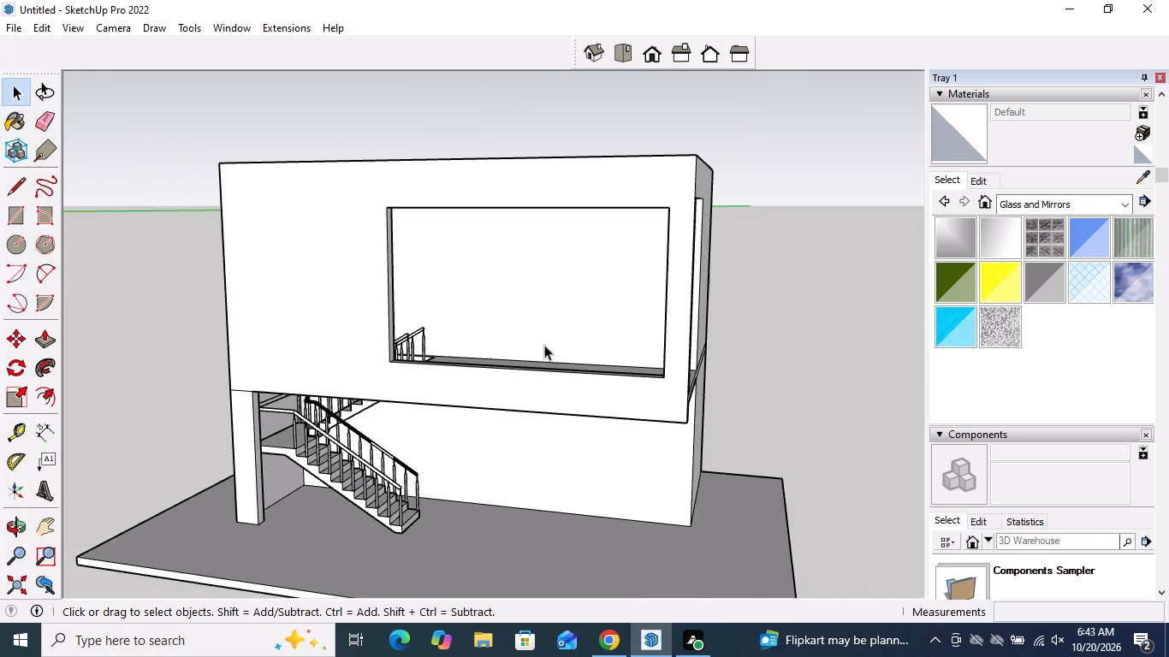
scroll(555, 153, up, 4)
scroll(555, 153, down, 3)
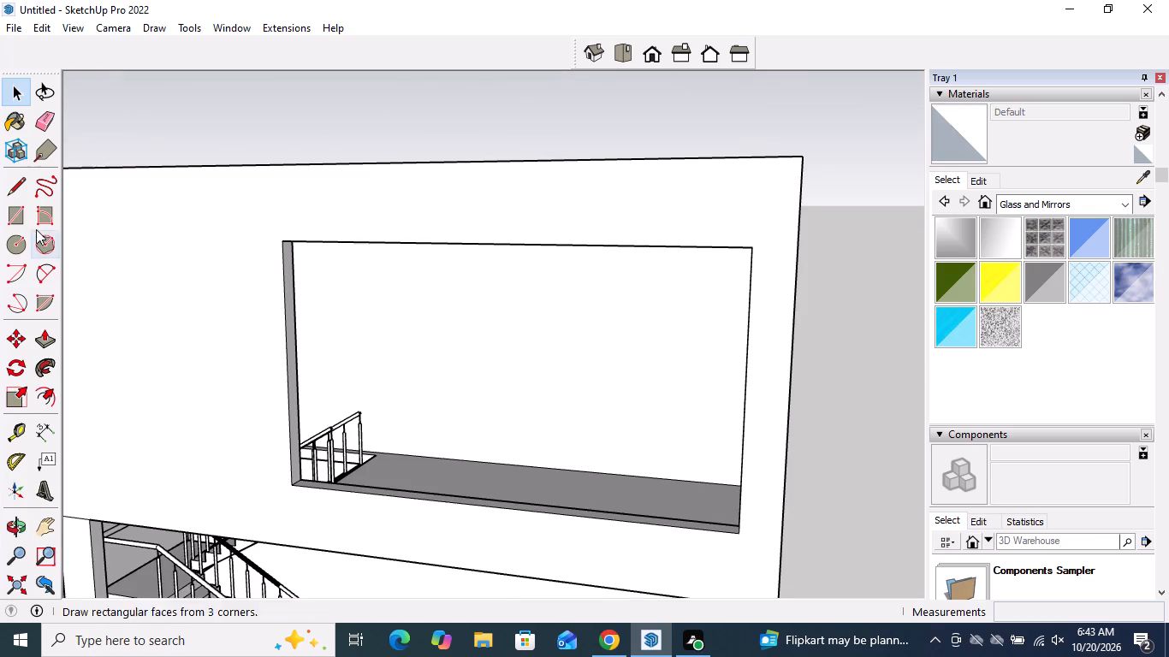
Push/Pull the underside of the front opening's top edge up by about 6 1/2".
click(36, 333)
middle_drag(211, 297, 219, 111)
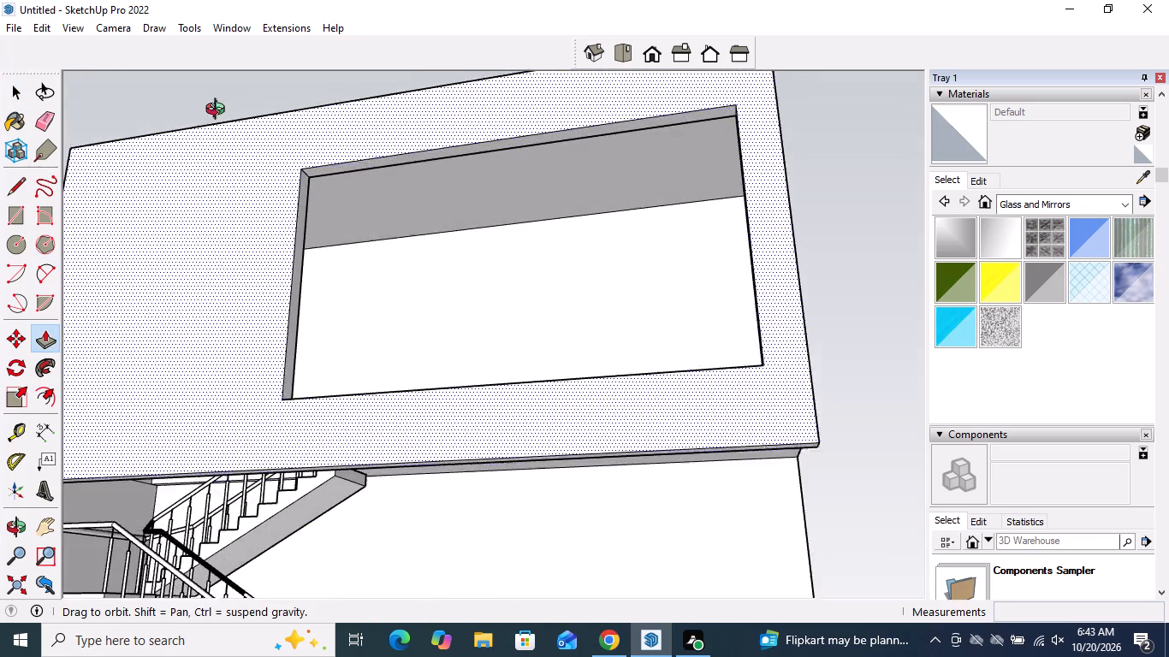
middle_drag(219, 111, 218, 97)
scroll(391, 141, up, 2)
click(393, 145)
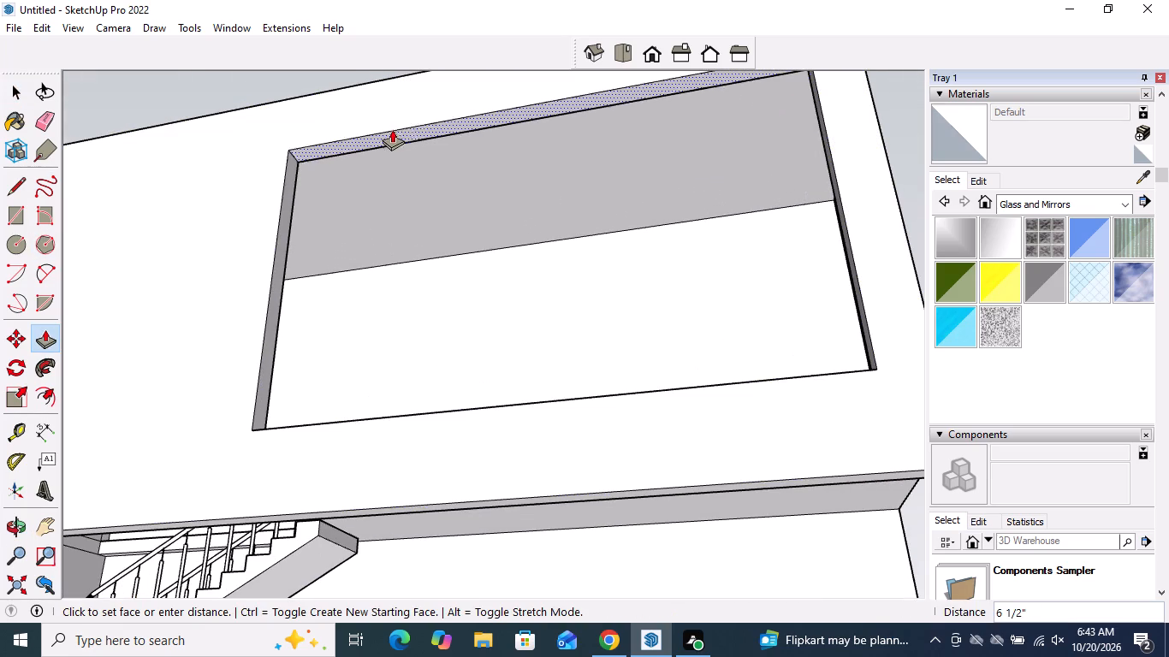
click(390, 115)
scroll(413, 195, down, 3)
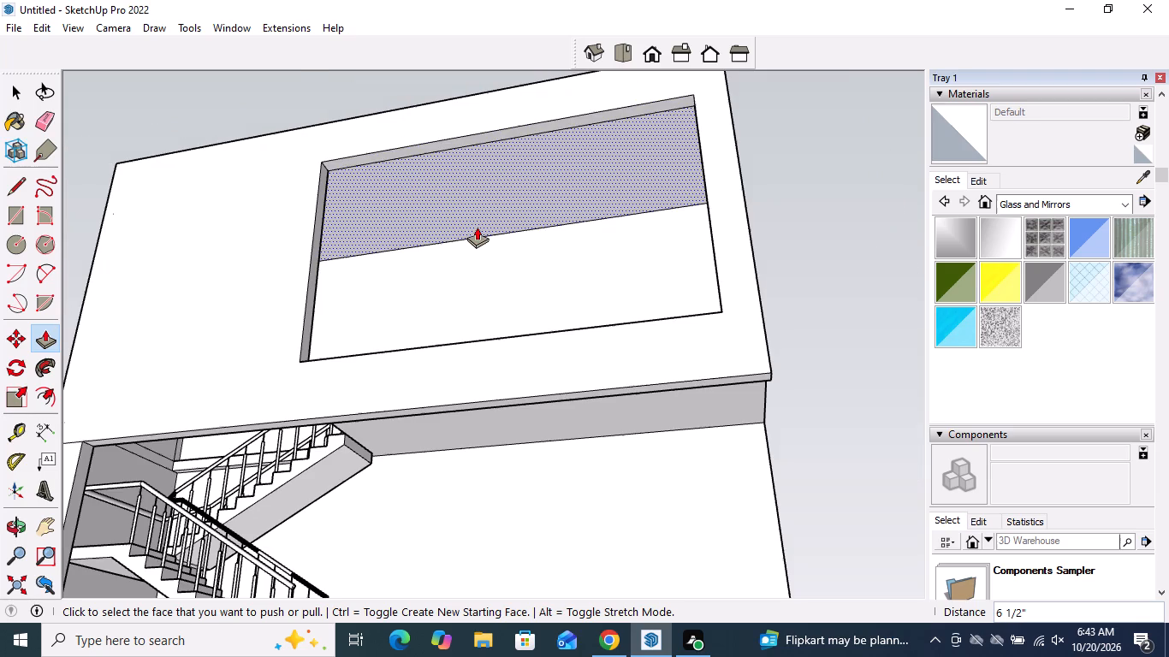
key(space)
Draw a horizontal line about 19' 1/2" from the corner edge below the front opening, continuing vertically up to the roof edge.
middle_drag(477, 216, 515, 370)
scroll(516, 352, down, 6)
middle_drag(538, 355, 568, 352)
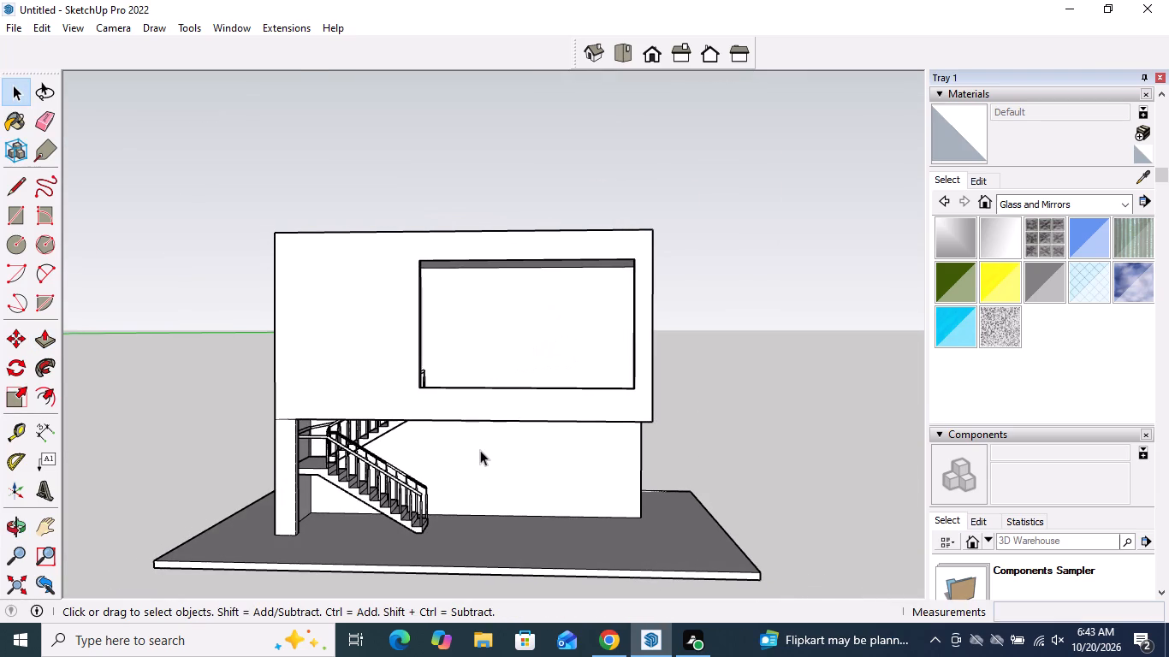
click(13, 191)
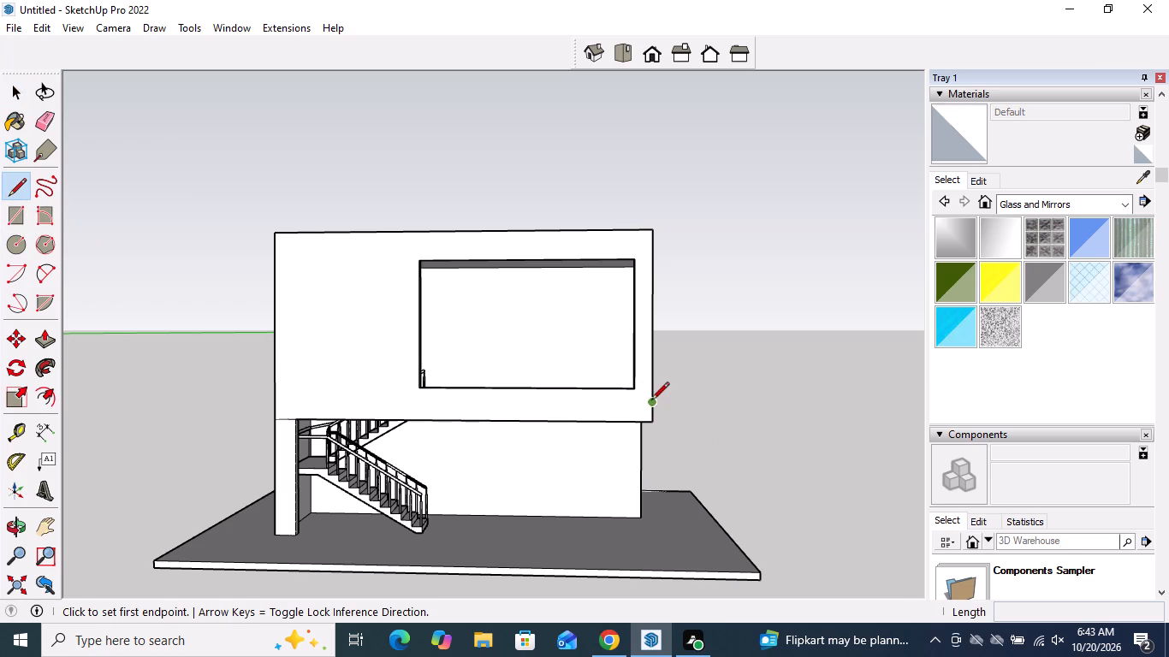
scroll(651, 401, up, 1)
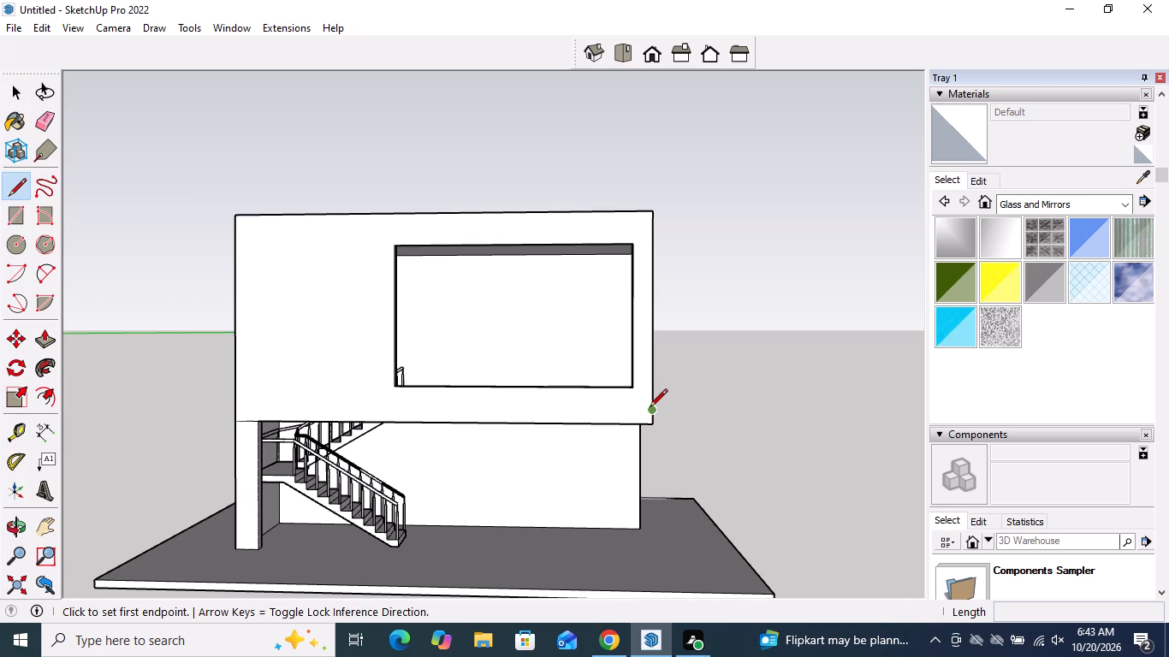
click(650, 400)
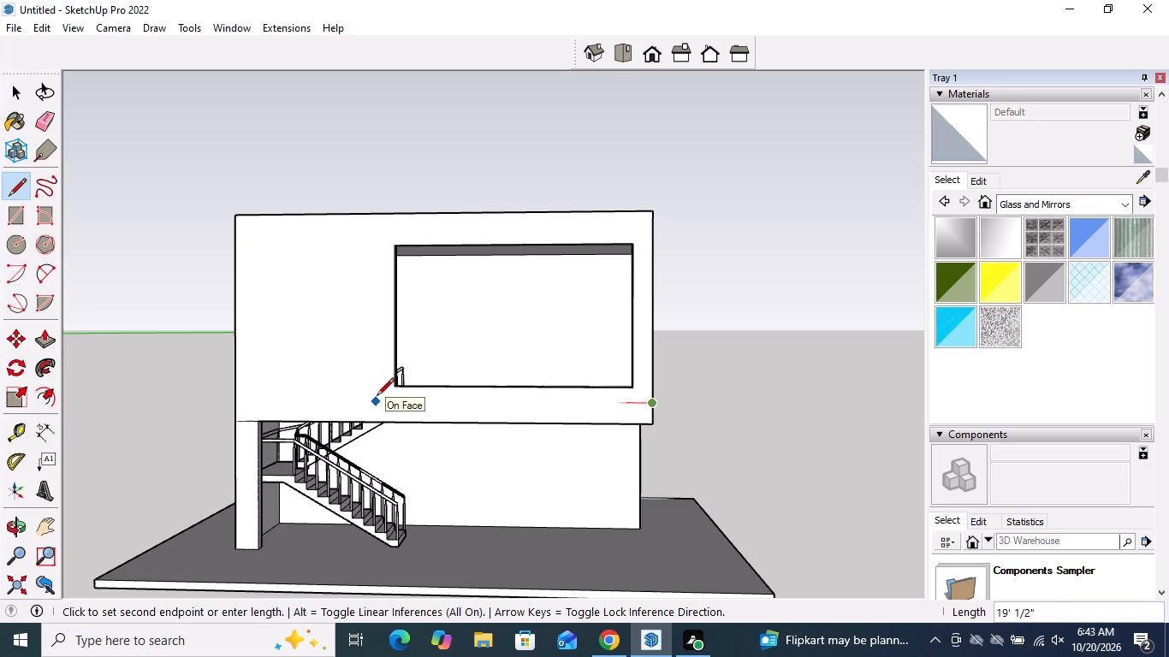
click(376, 397)
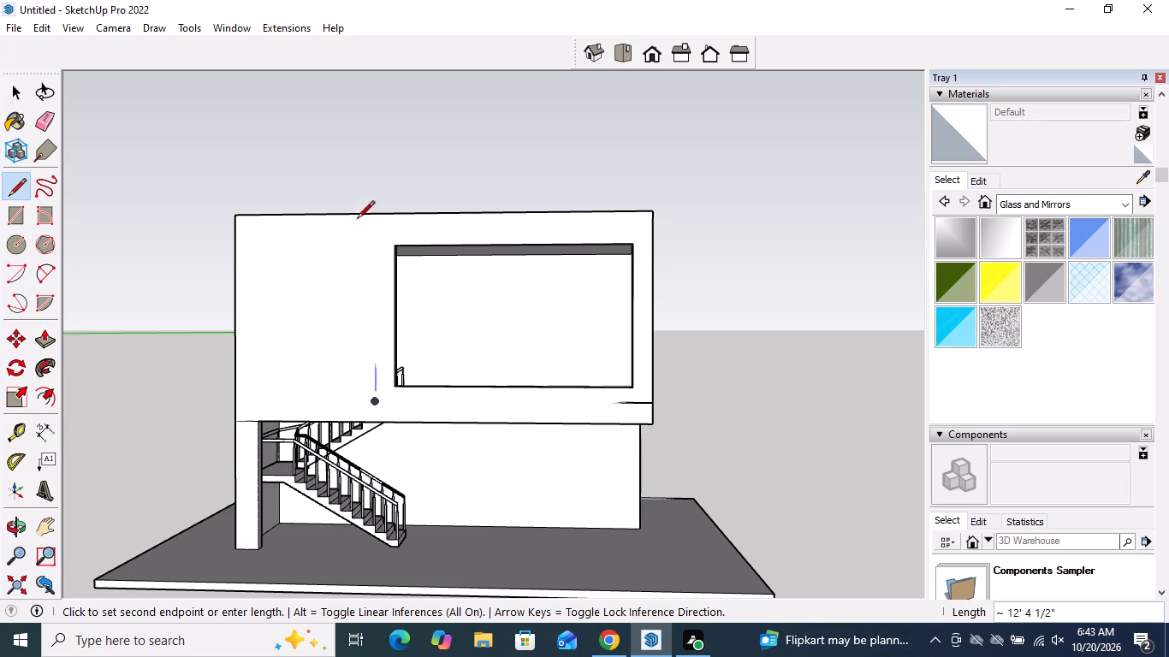
click(382, 210)
key(space)
Push/Pull the roof's top face slightly upward.
middle_drag(446, 334, 93, 463)
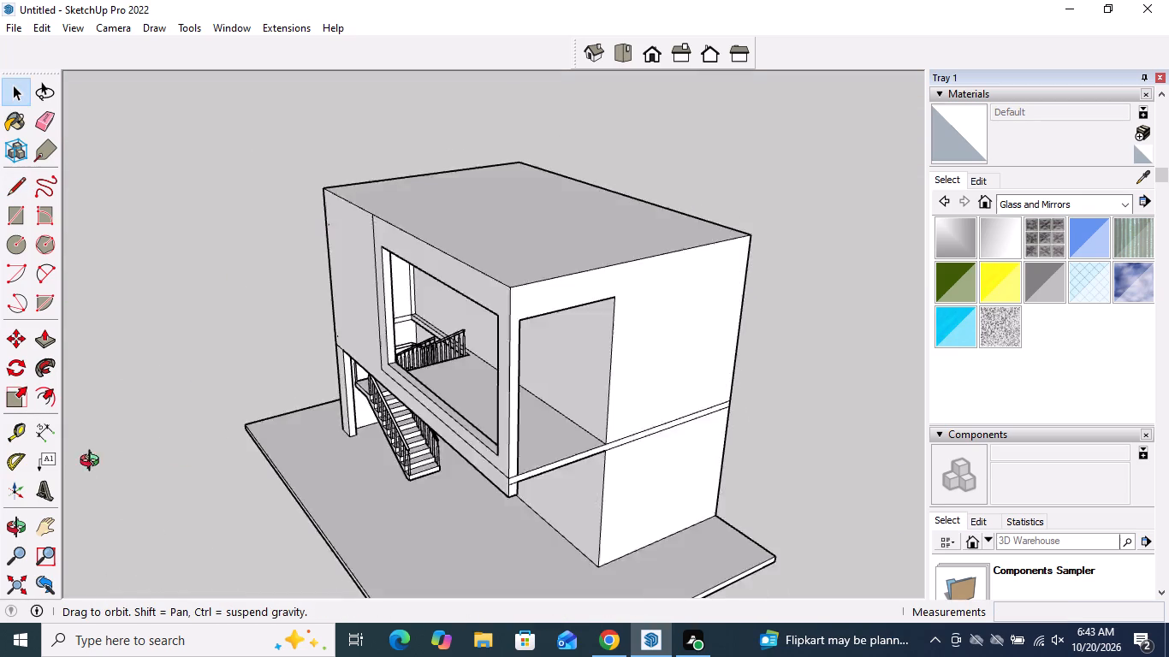
middle_drag(93, 463, 545, 398)
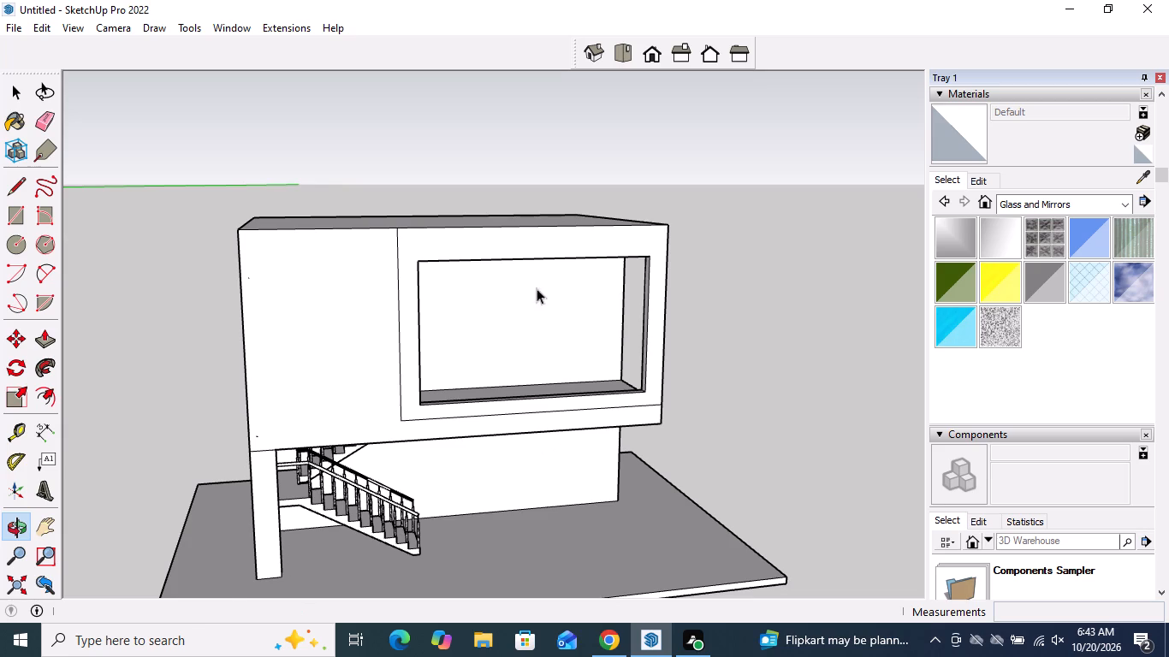
scroll(519, 200, up, 2)
middle_drag(514, 205, 495, 273)
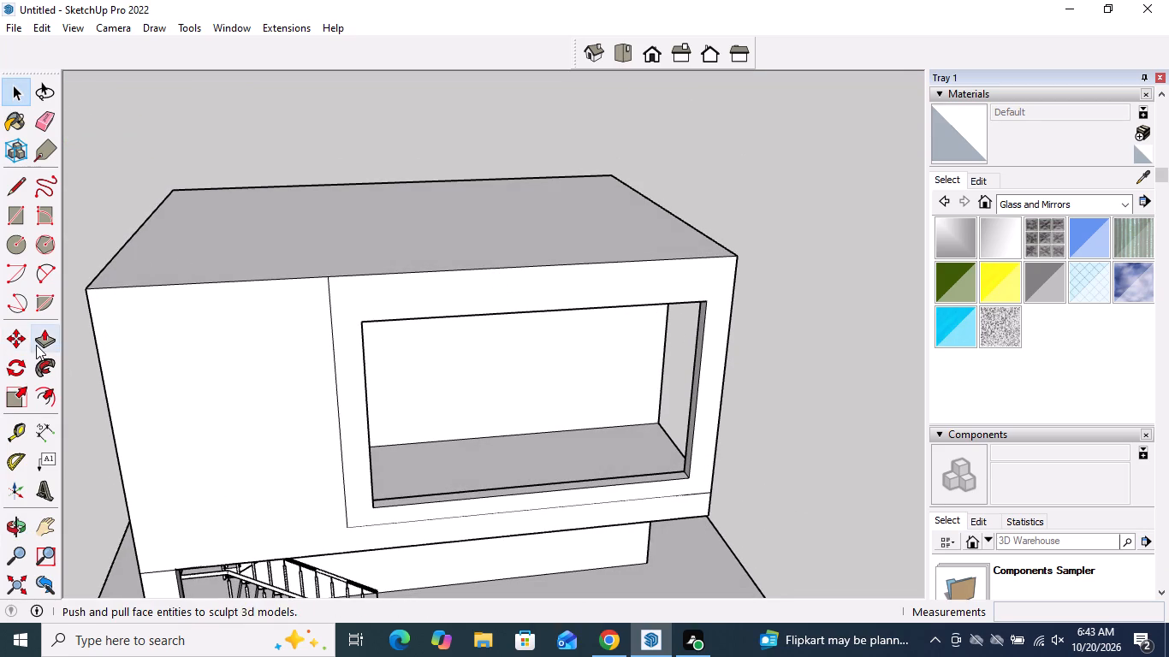
click(36, 343)
click(332, 250)
click(332, 224)
key(space)
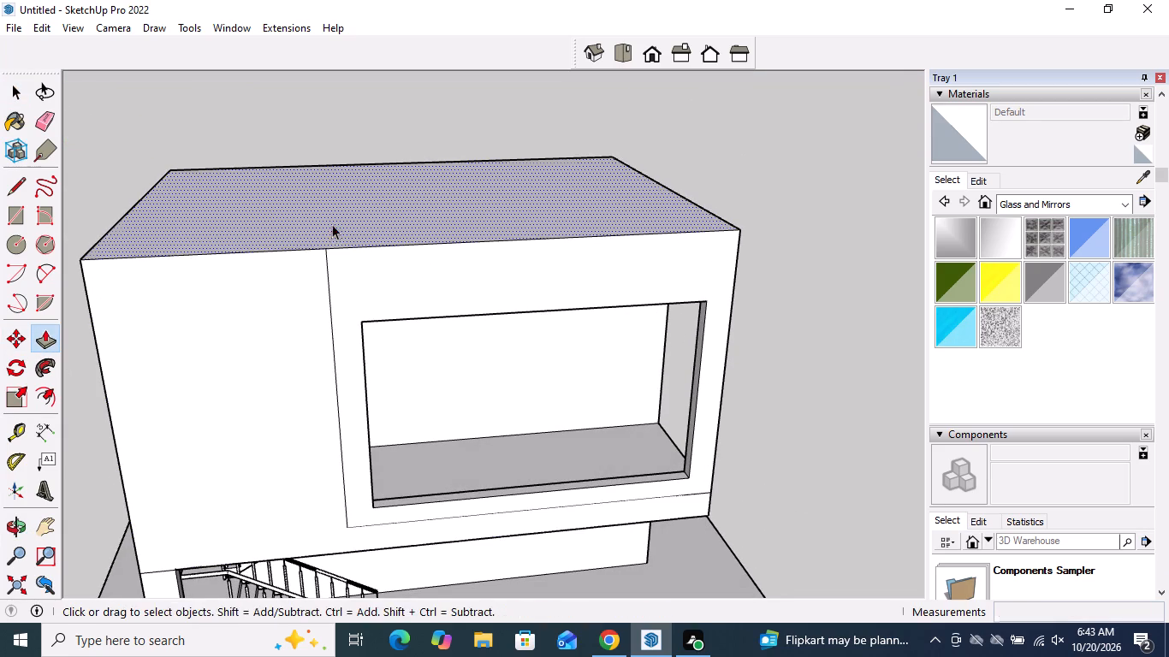
Draw a short vertical line up from the opening's upper corner and a horizontal line about 17' 9" to the vertical dividing line.
middle_drag(341, 312, 329, 266)
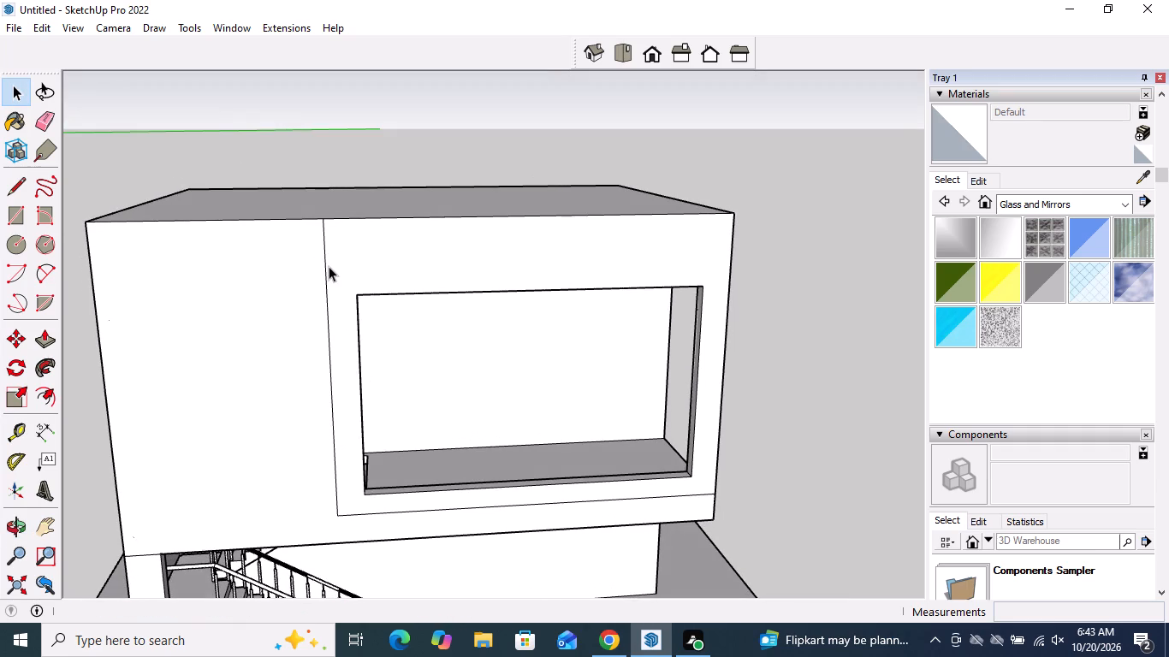
middle_drag(326, 259, 317, 204)
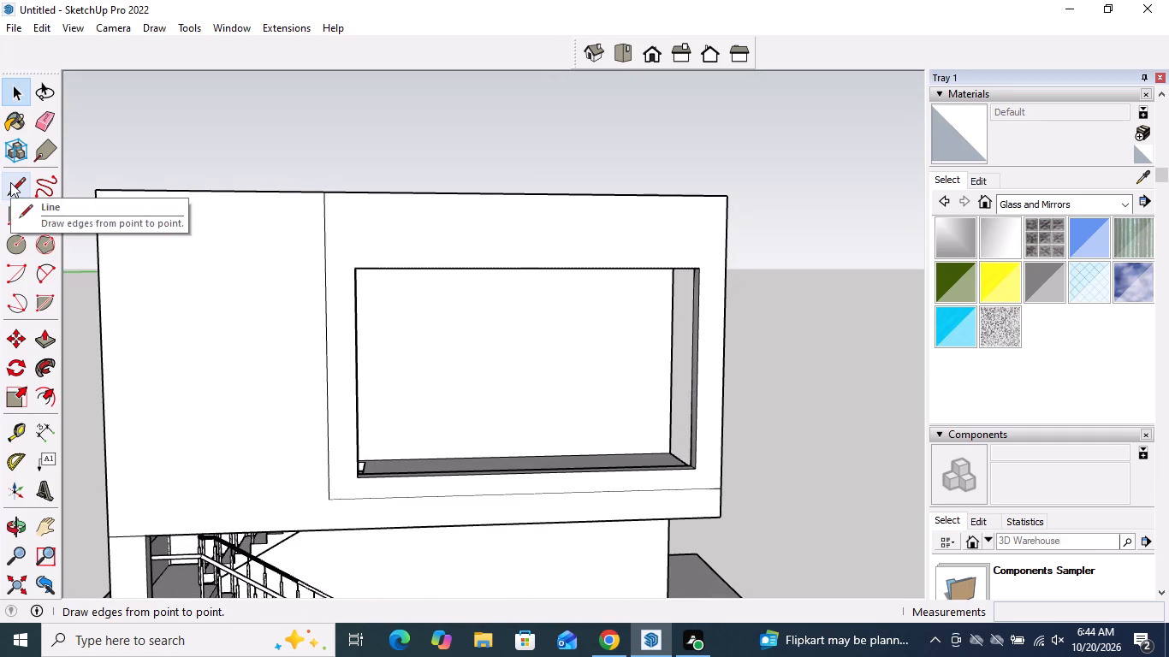
click(10, 182)
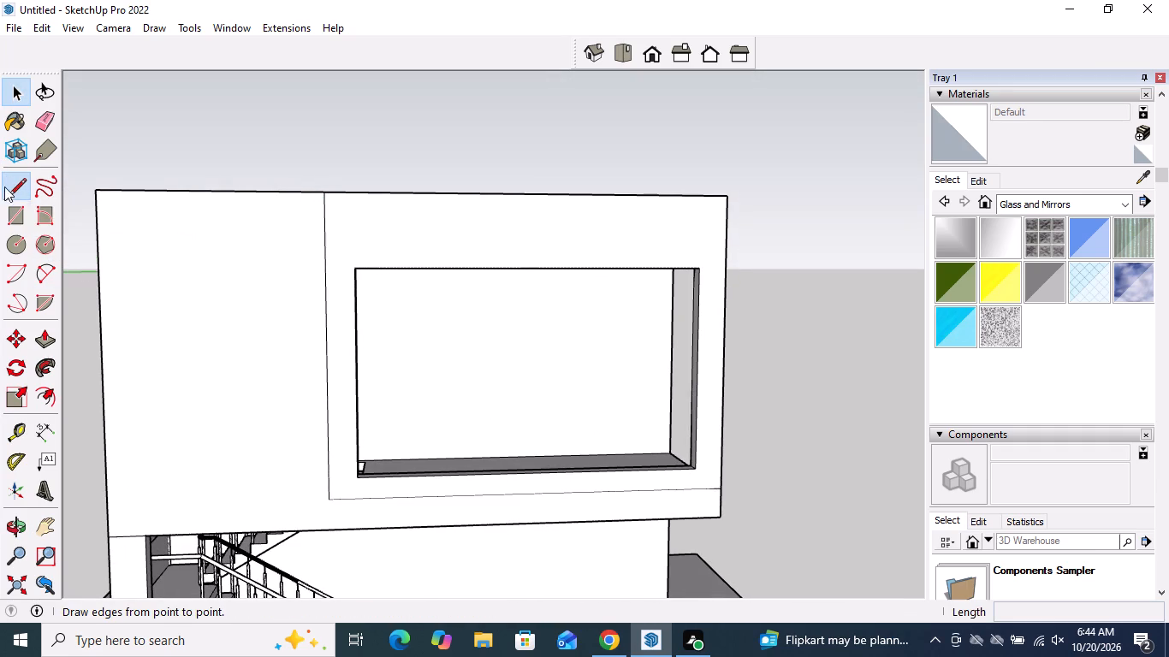
click(698, 267)
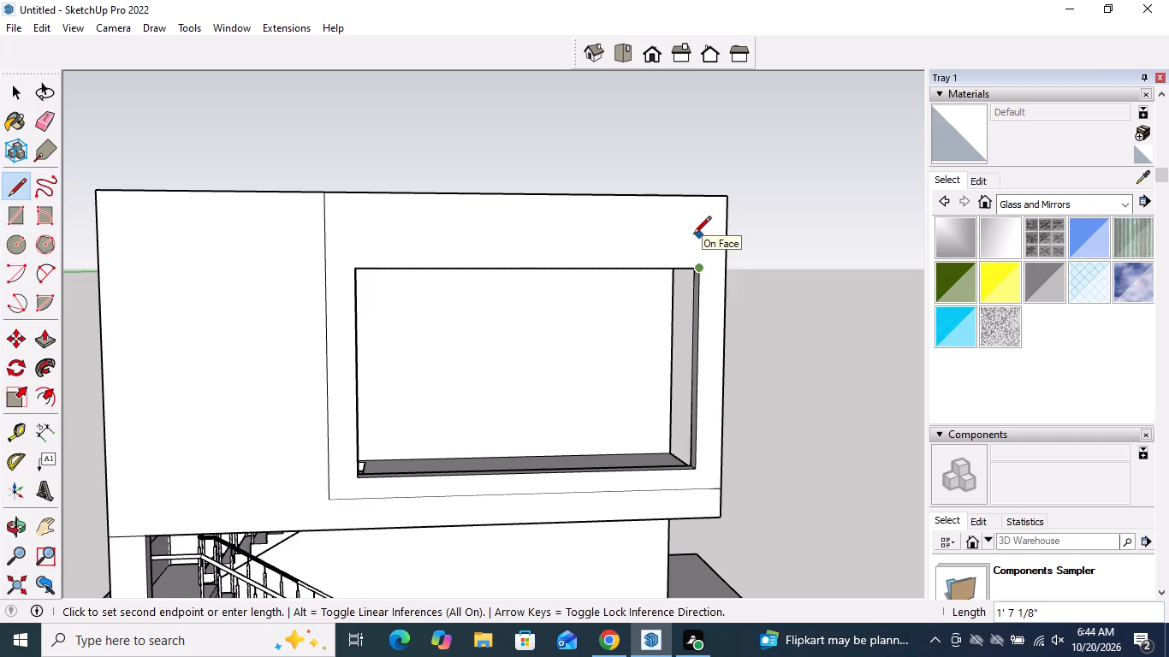
click(693, 238)
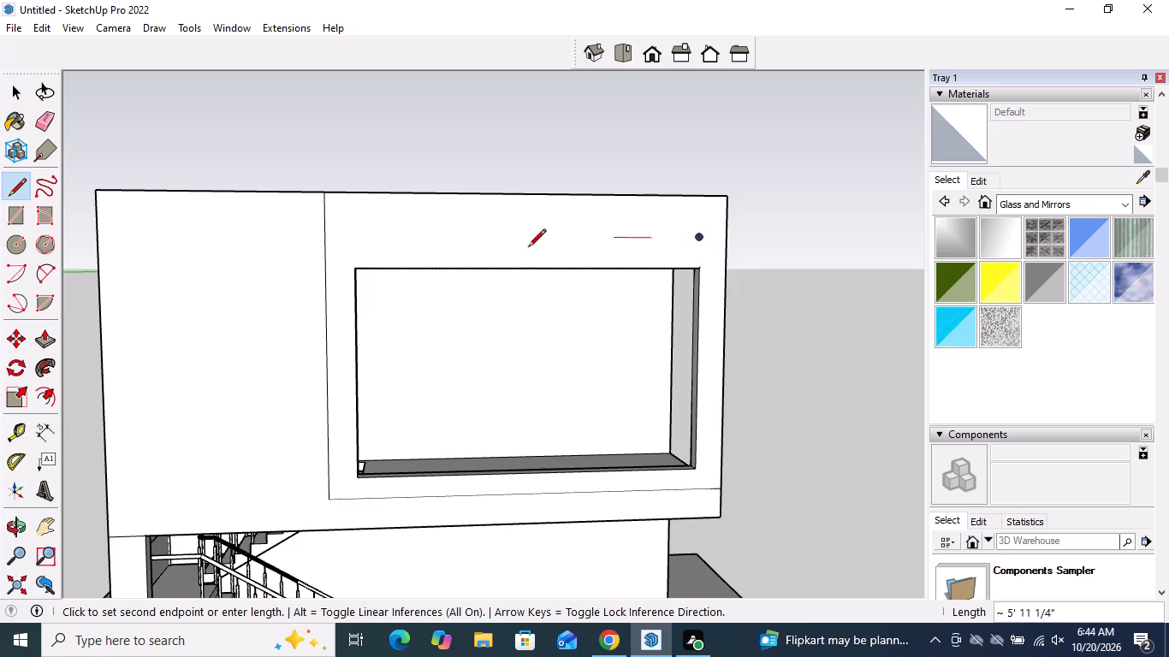
click(325, 239)
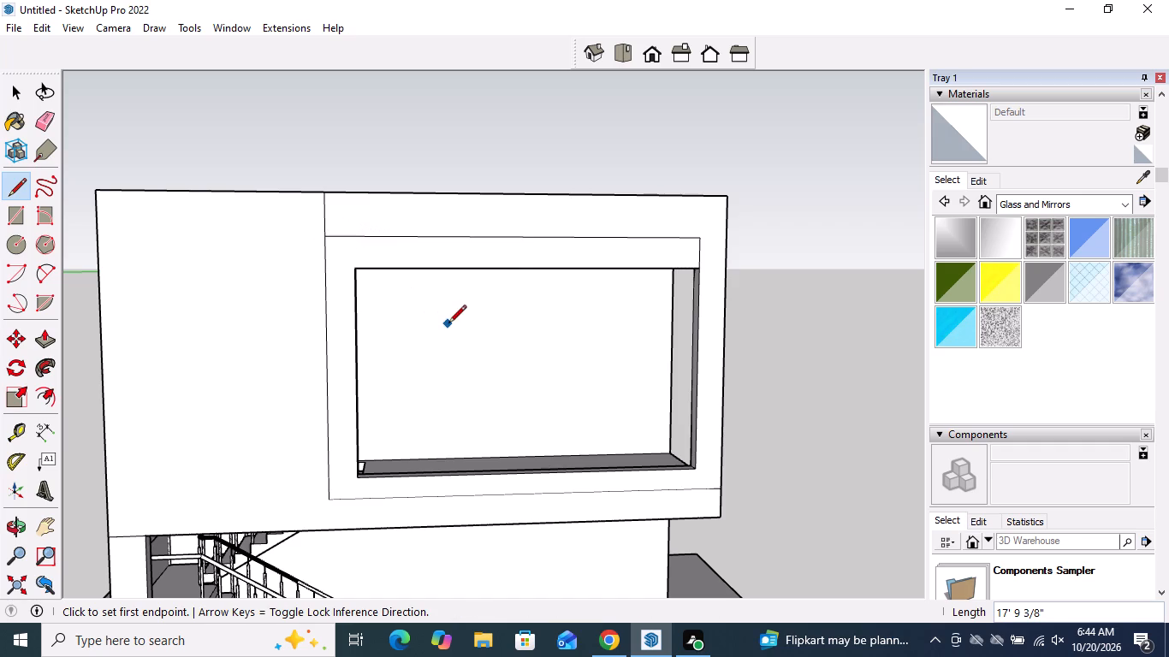
key(space)
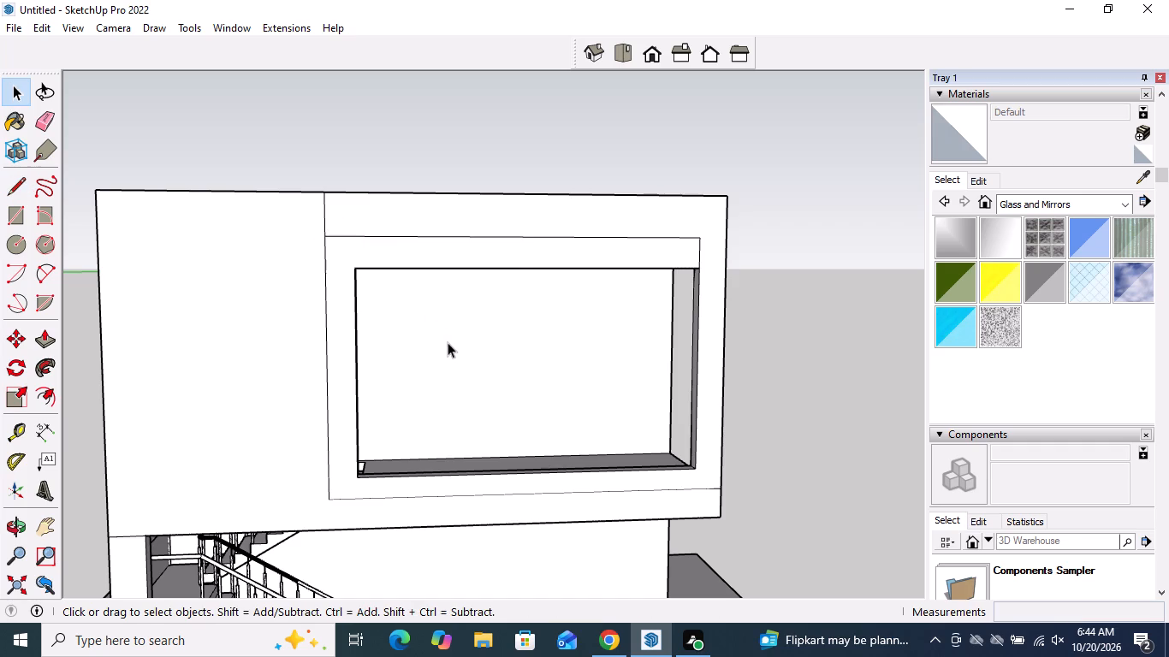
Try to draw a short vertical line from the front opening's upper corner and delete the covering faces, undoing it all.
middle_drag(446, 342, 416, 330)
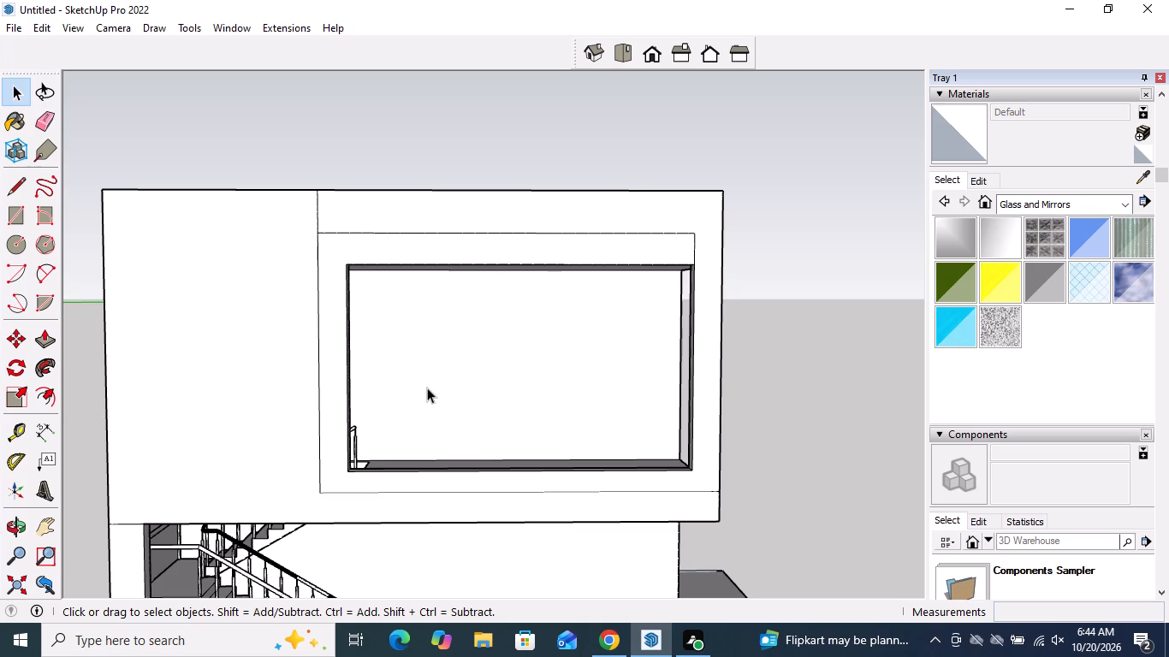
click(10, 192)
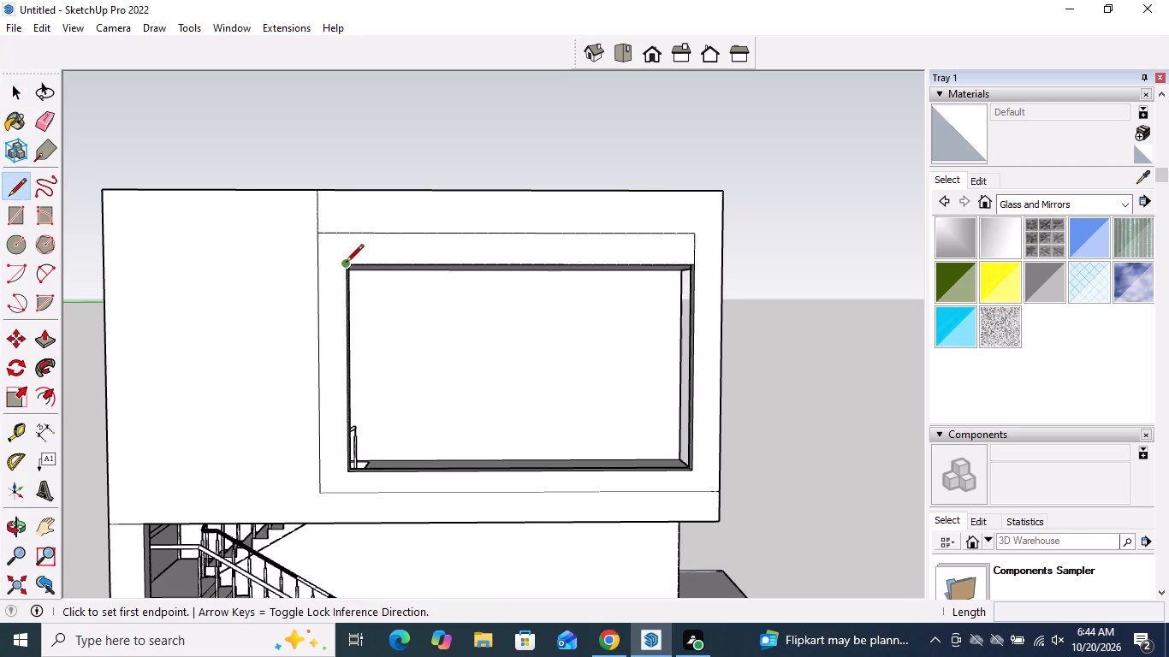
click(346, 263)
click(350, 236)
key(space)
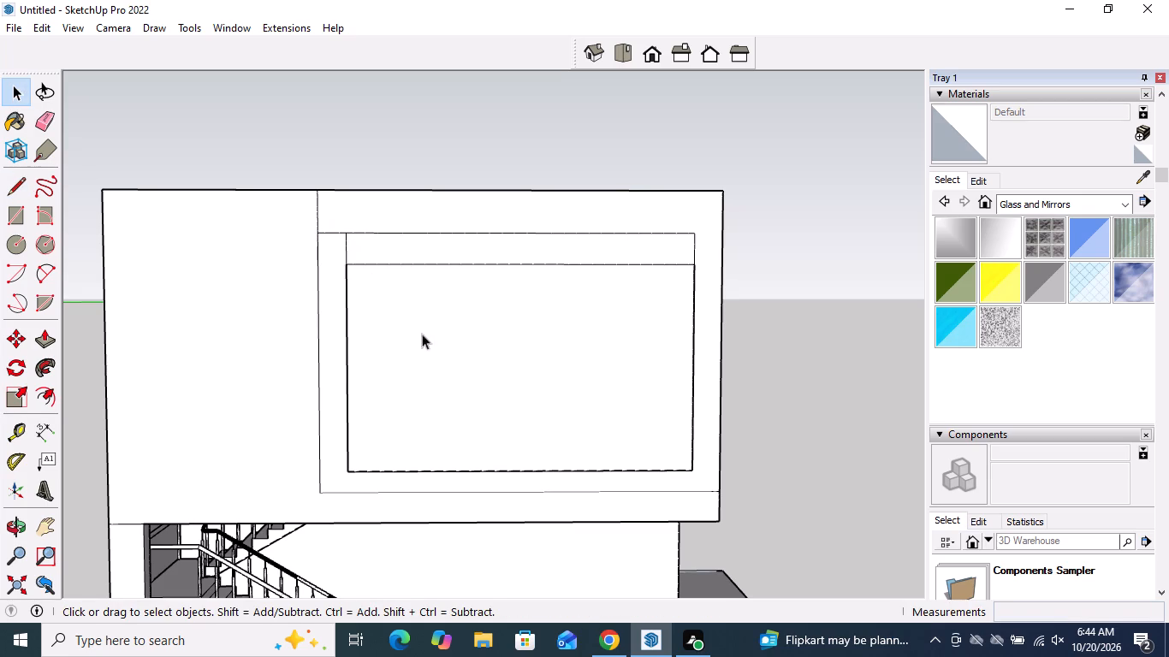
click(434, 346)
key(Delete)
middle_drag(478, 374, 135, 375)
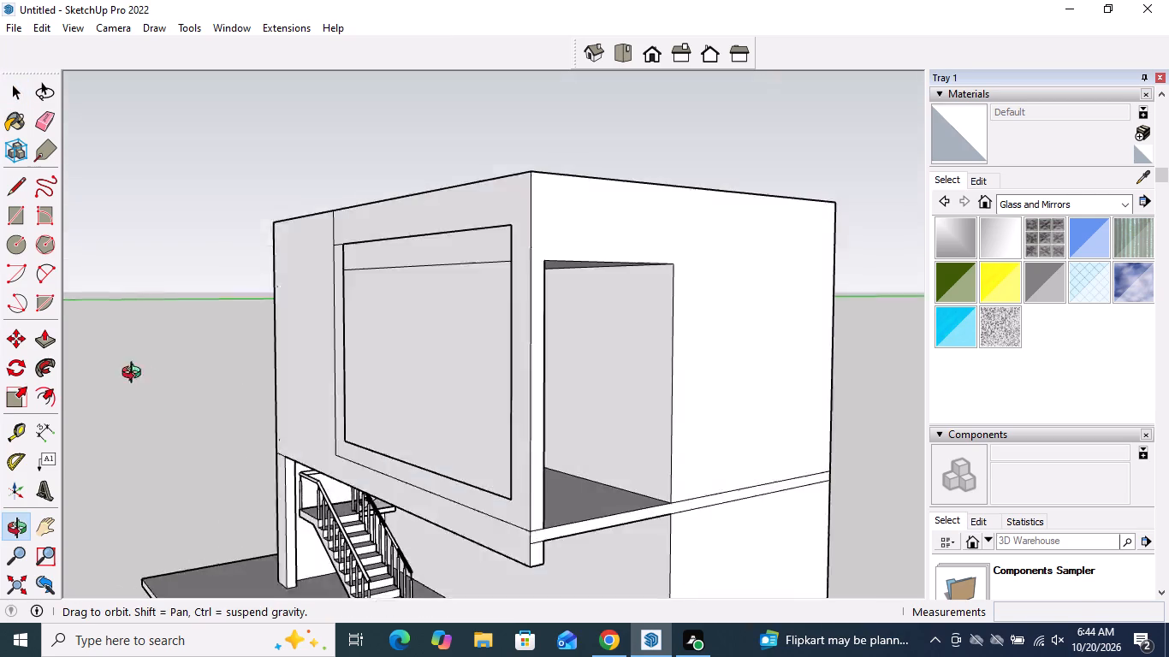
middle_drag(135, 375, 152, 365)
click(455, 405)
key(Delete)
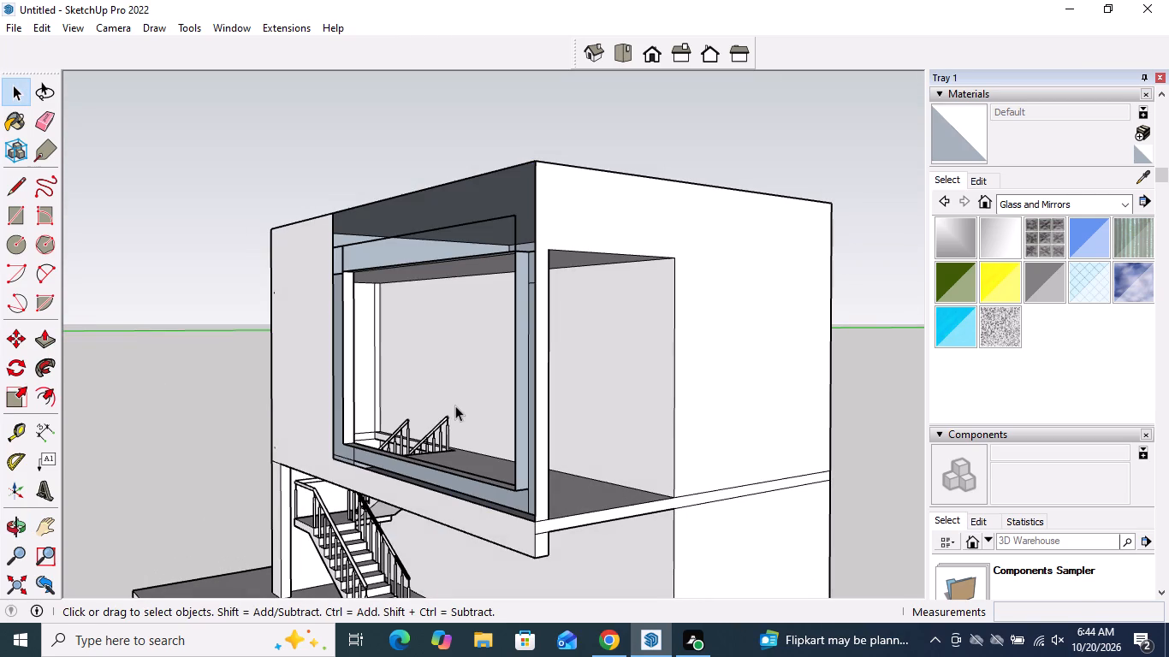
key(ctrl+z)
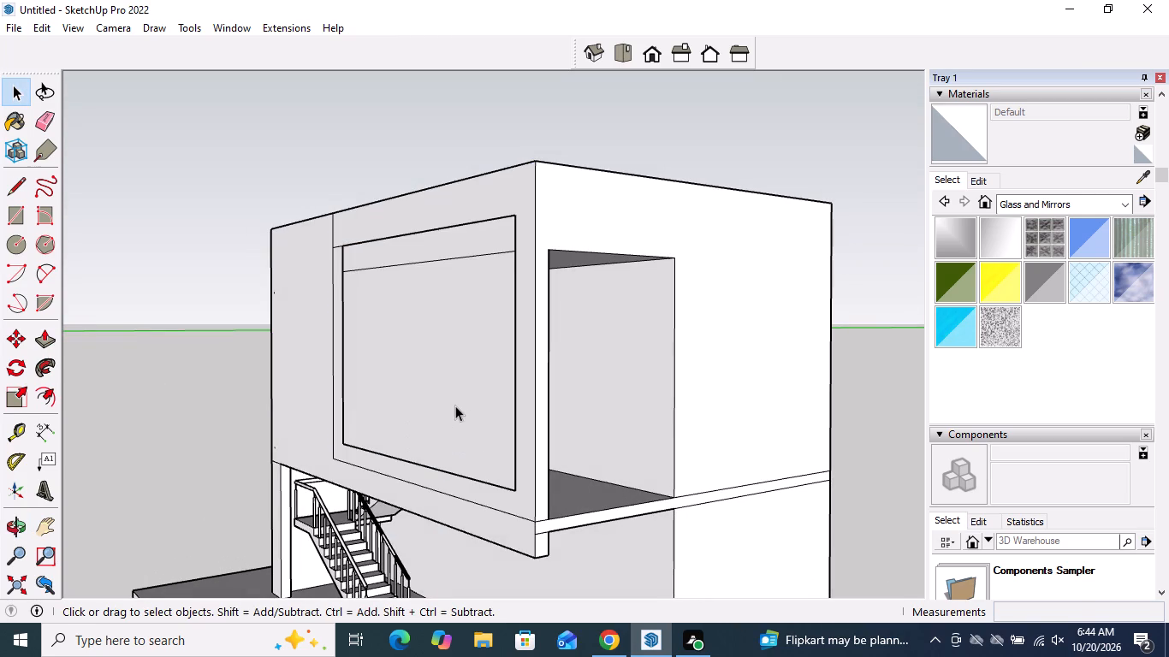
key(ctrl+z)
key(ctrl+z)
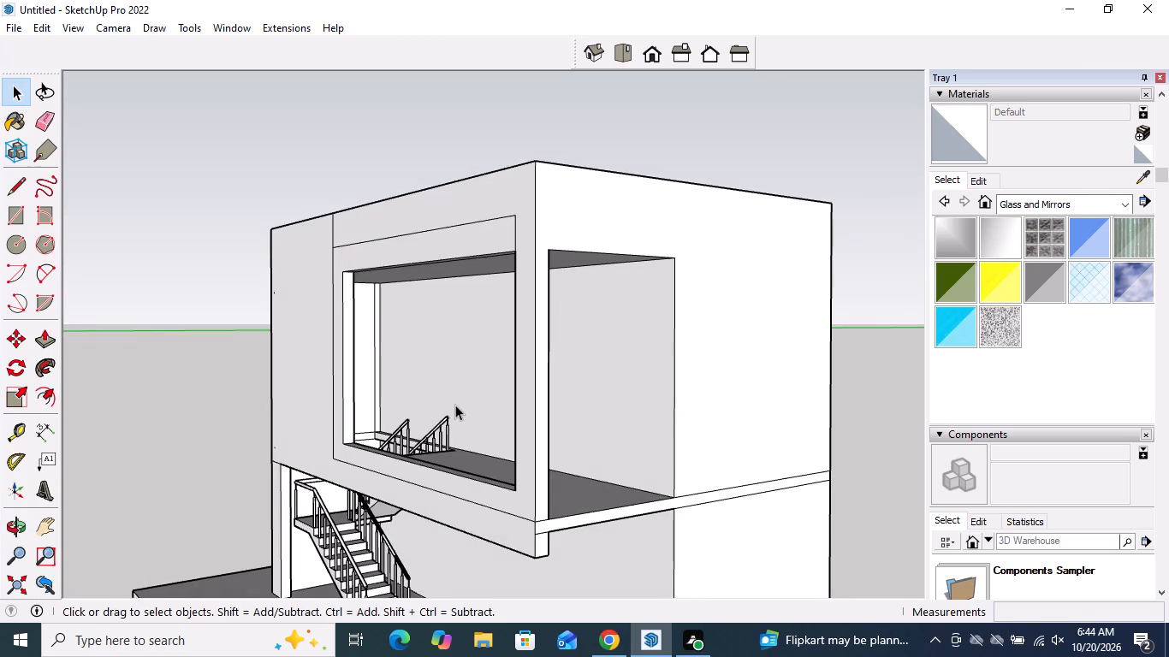
Draw a vertical line about 1' 5 5/8" from the front opening's upper corner up to the horizontal line above.
middle_drag(462, 404, 508, 389)
middle_drag(450, 249, 390, 232)
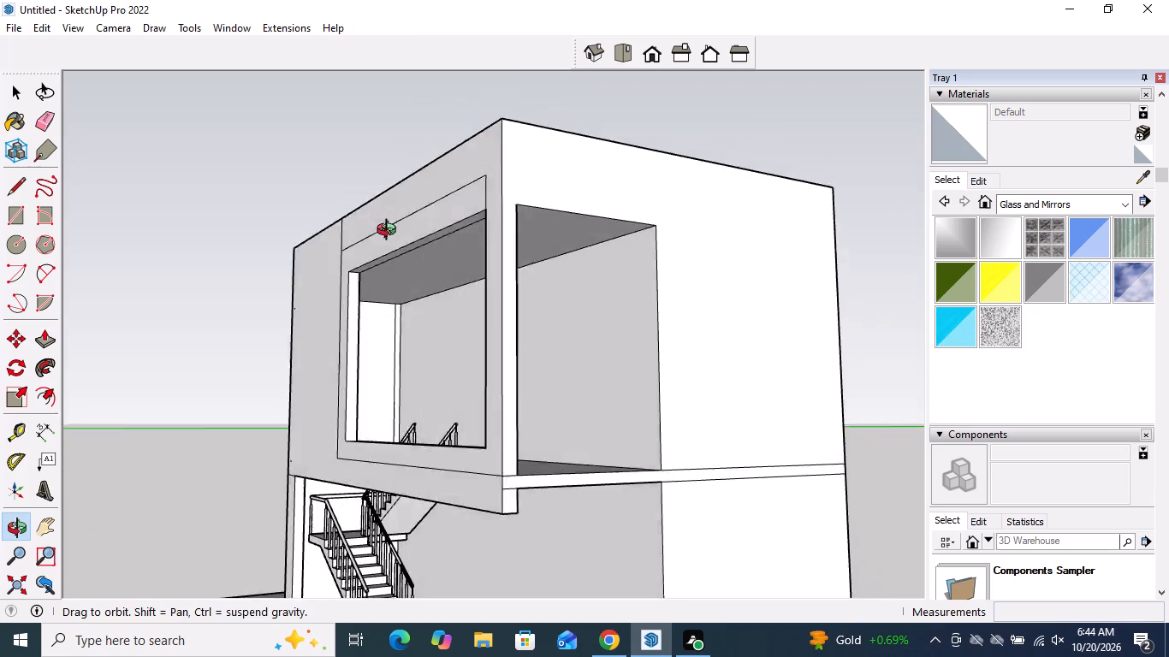
middle_drag(390, 232, 456, 260)
scroll(406, 269, up, 1)
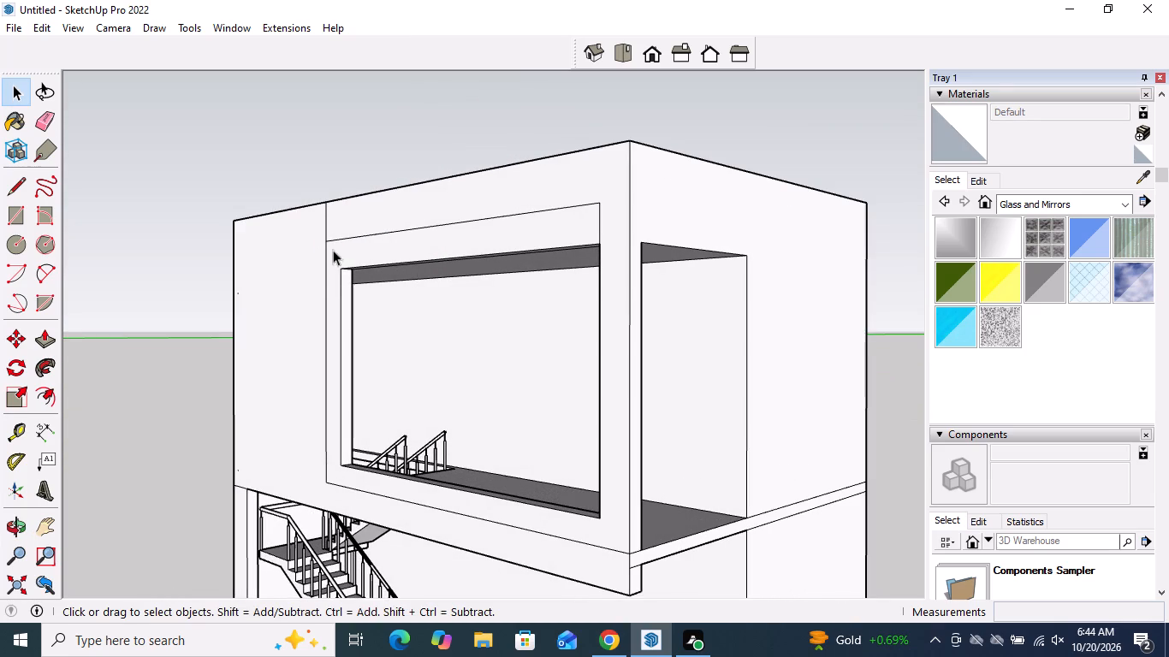
middle_drag(333, 250, 376, 265)
scroll(344, 236, up, 2)
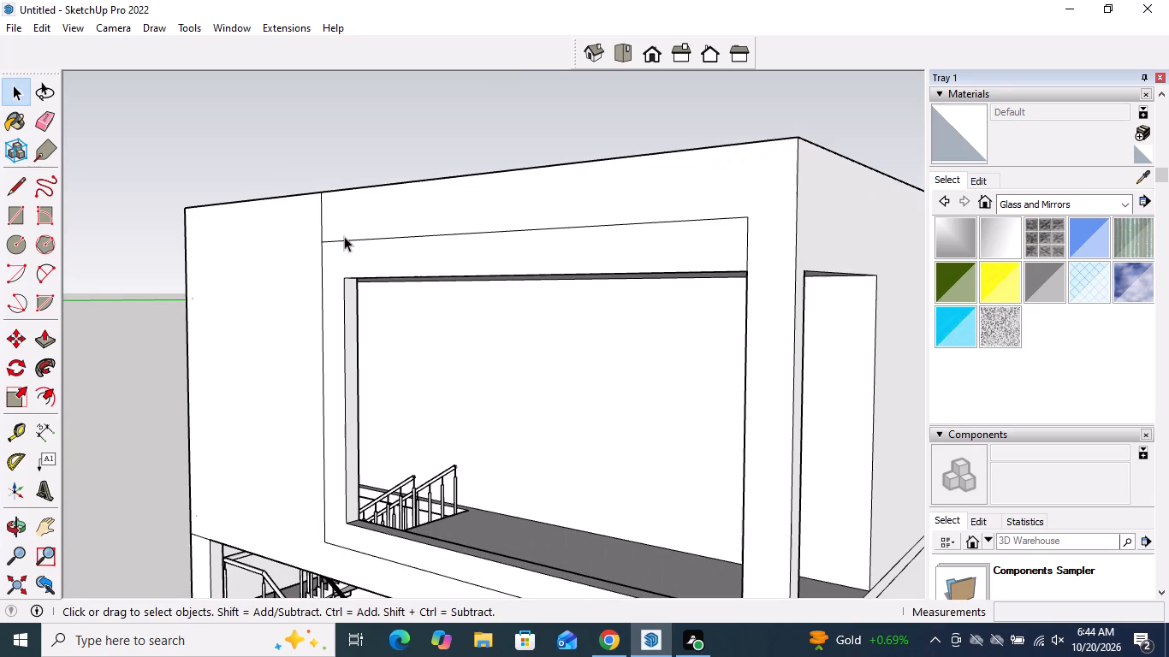
scroll(344, 236, down, 1)
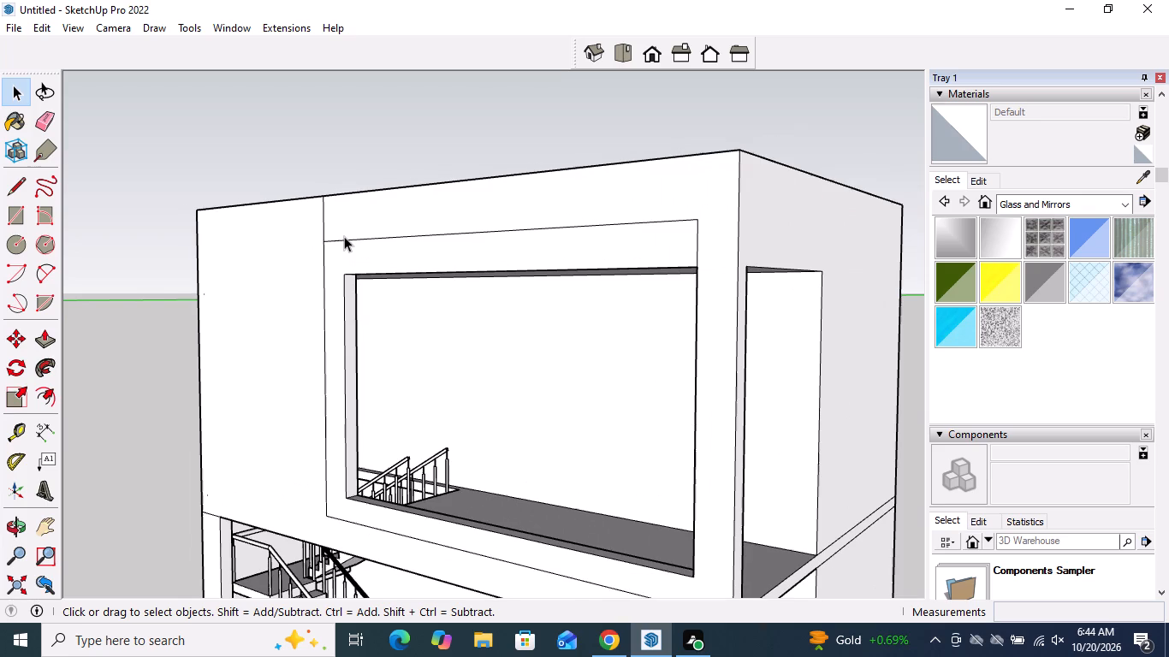
middle_drag(344, 235, 367, 255)
scroll(367, 257, up, 3)
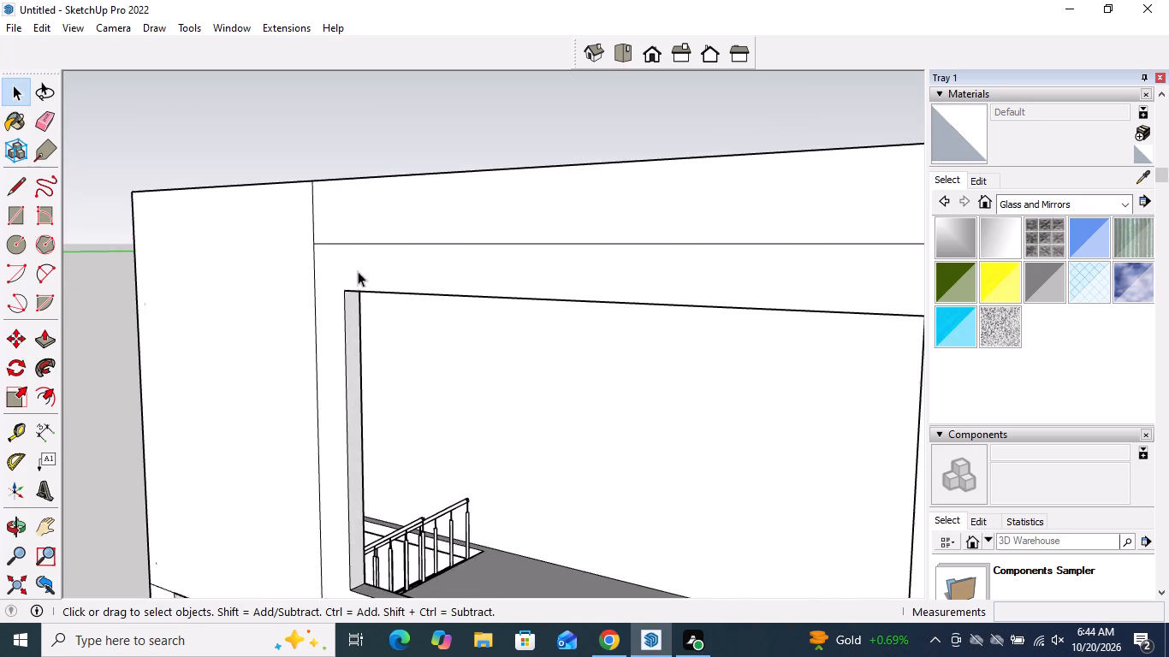
scroll(358, 271, up, 1)
middle_drag(357, 270, 273, 207)
scroll(273, 207, up, 4)
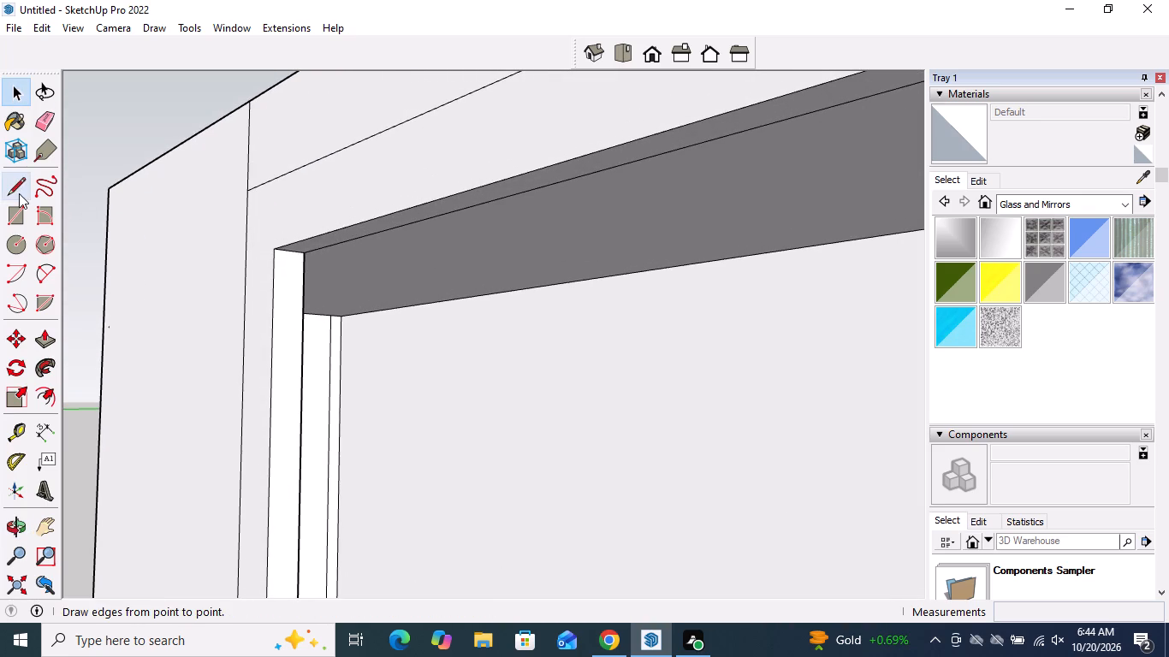
click(19, 193)
click(274, 250)
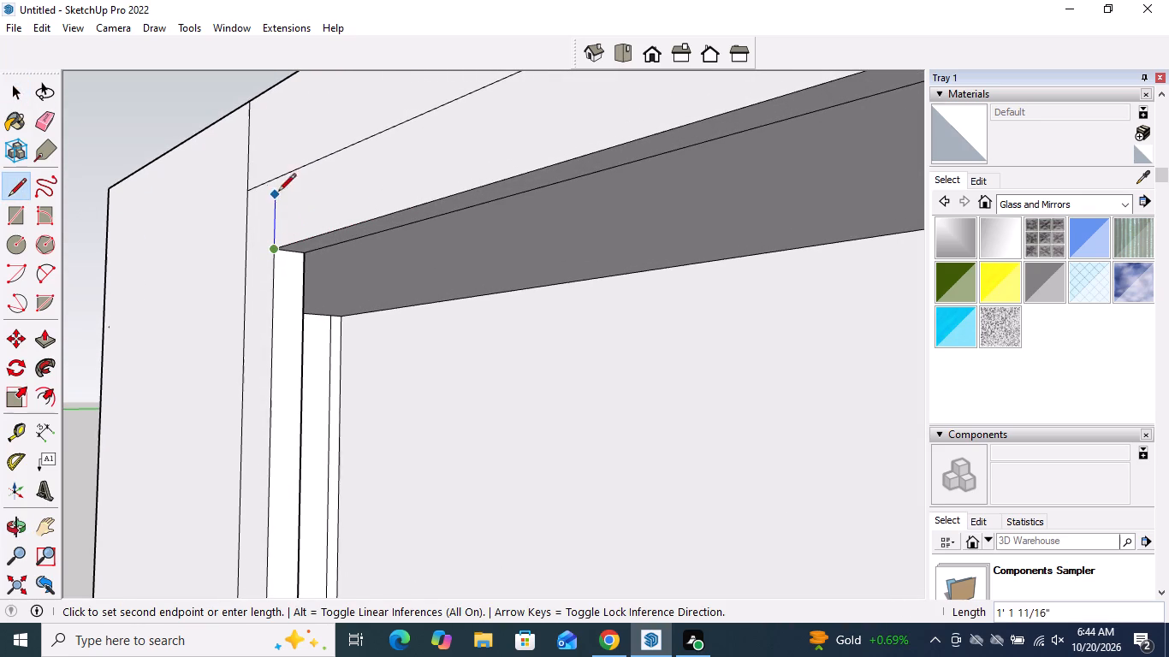
click(278, 180)
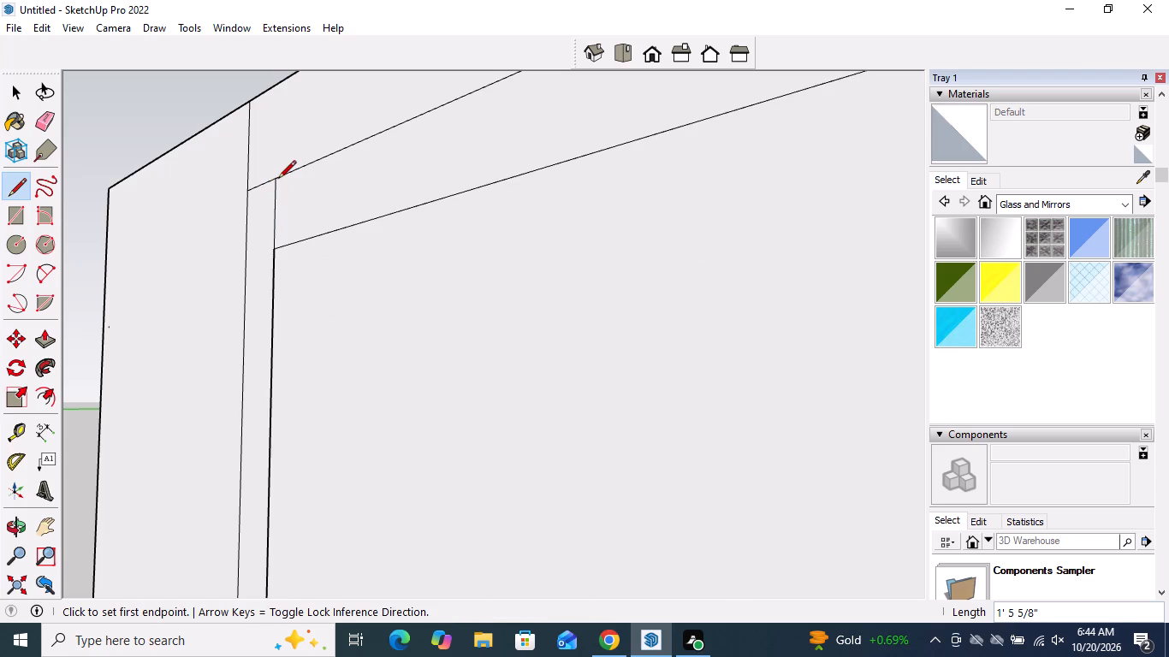
key(space)
Delete the face covering the front opening and the band above it, undoing only the second deletion.
click(311, 245)
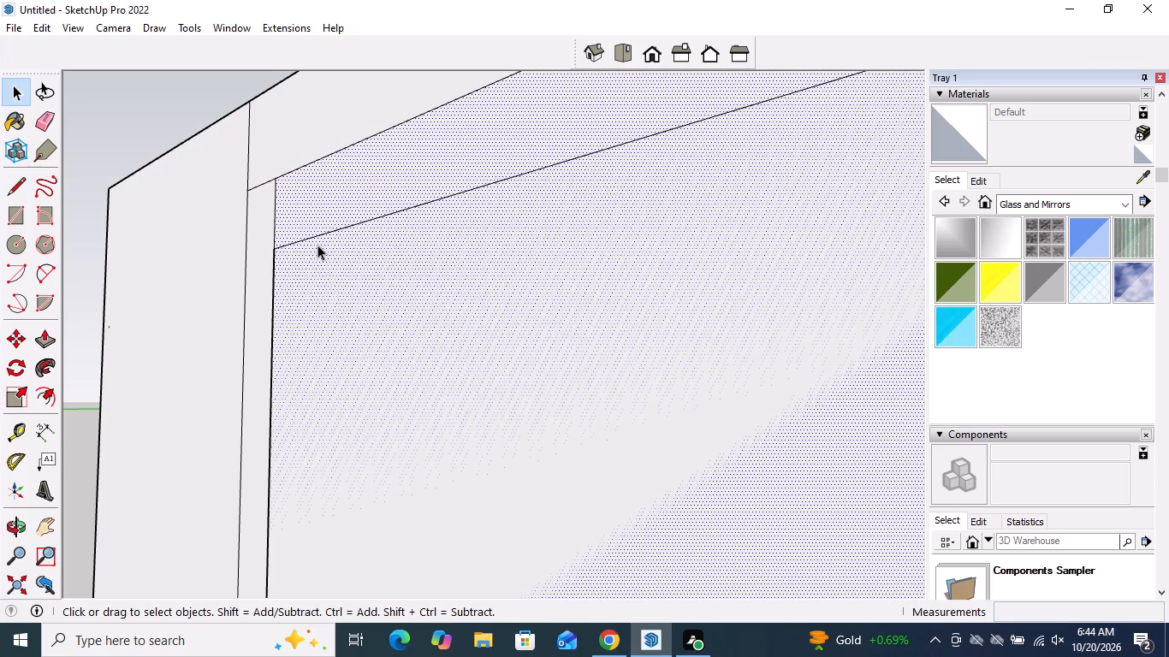
key(Delete)
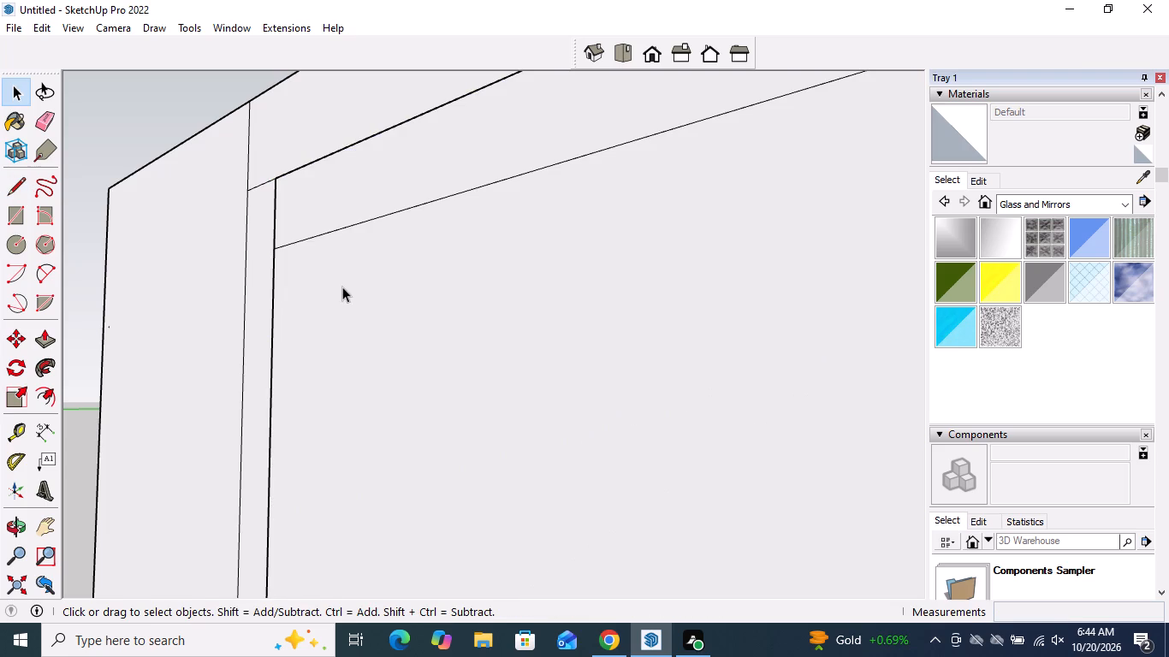
click(342, 287)
key(Delete)
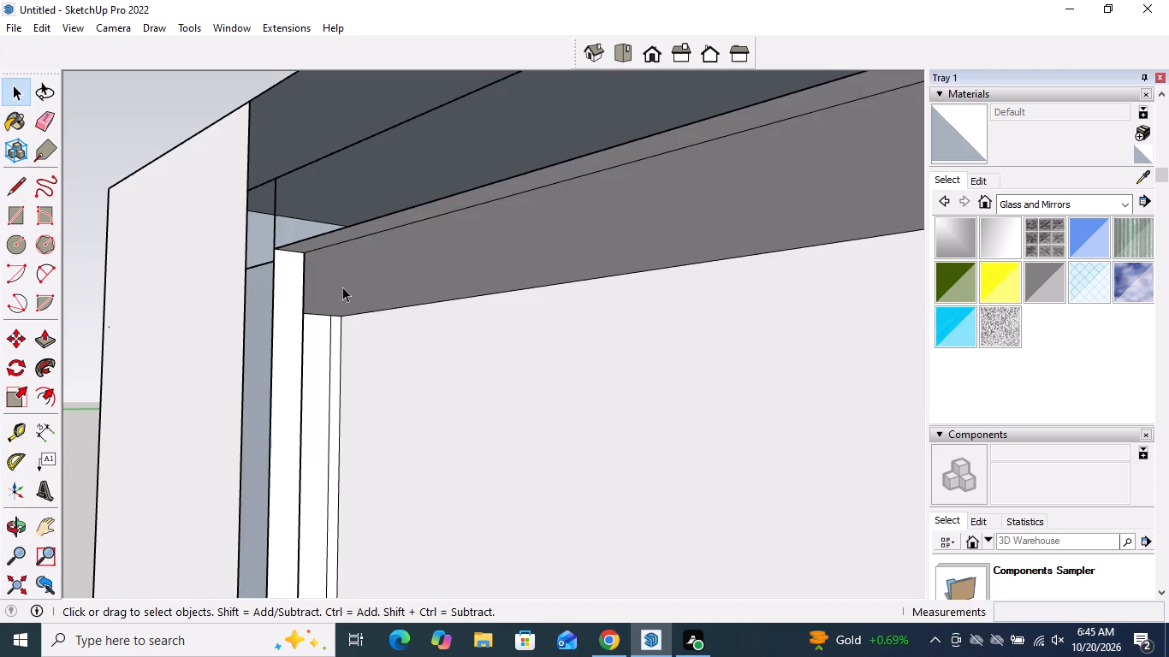
key(ctrl+z)
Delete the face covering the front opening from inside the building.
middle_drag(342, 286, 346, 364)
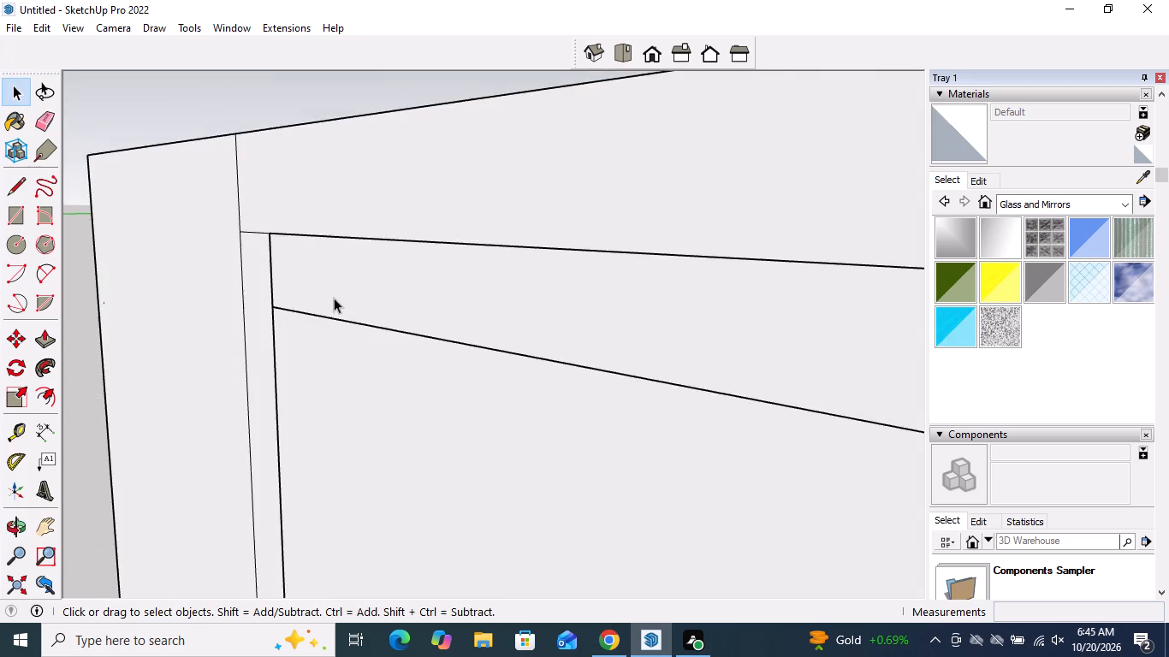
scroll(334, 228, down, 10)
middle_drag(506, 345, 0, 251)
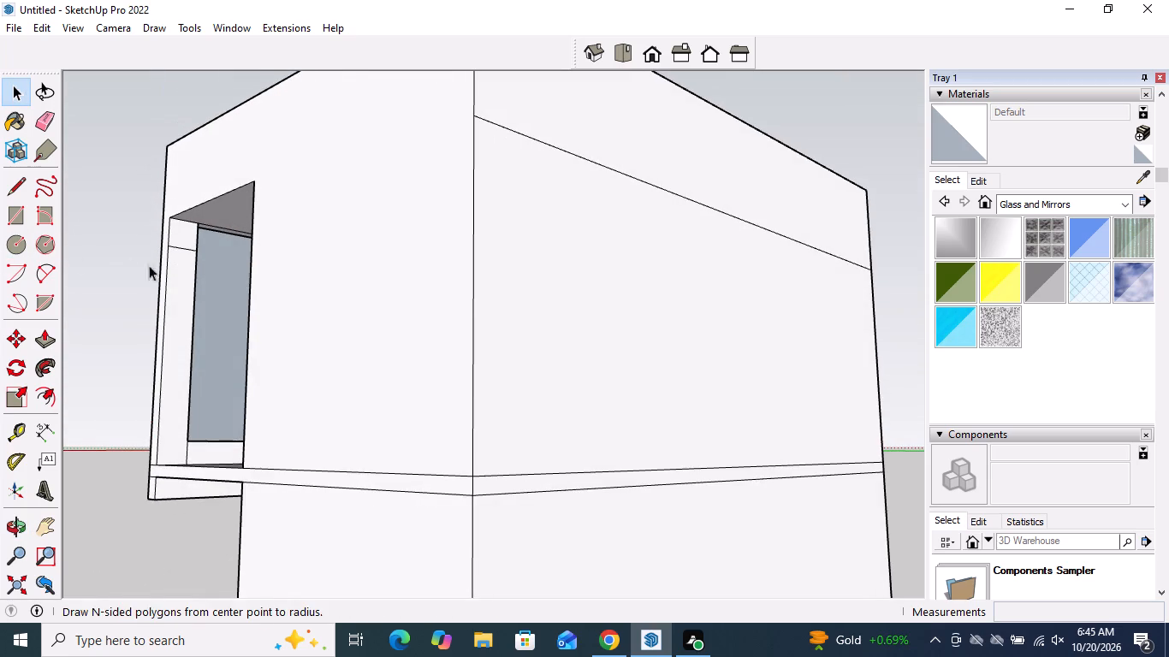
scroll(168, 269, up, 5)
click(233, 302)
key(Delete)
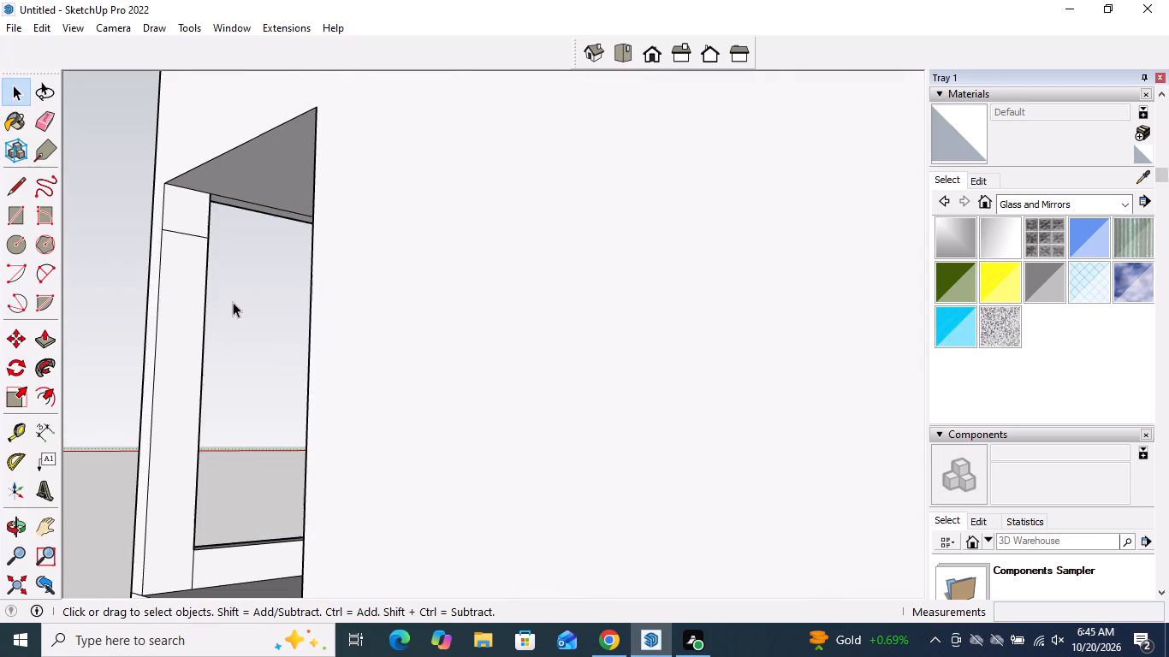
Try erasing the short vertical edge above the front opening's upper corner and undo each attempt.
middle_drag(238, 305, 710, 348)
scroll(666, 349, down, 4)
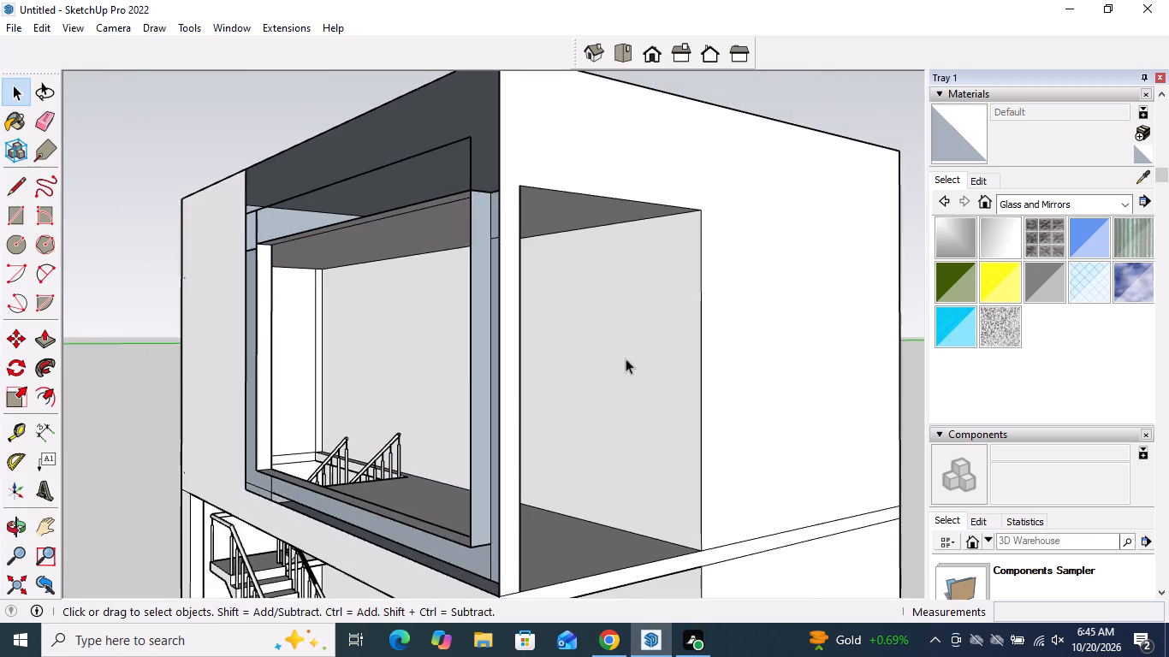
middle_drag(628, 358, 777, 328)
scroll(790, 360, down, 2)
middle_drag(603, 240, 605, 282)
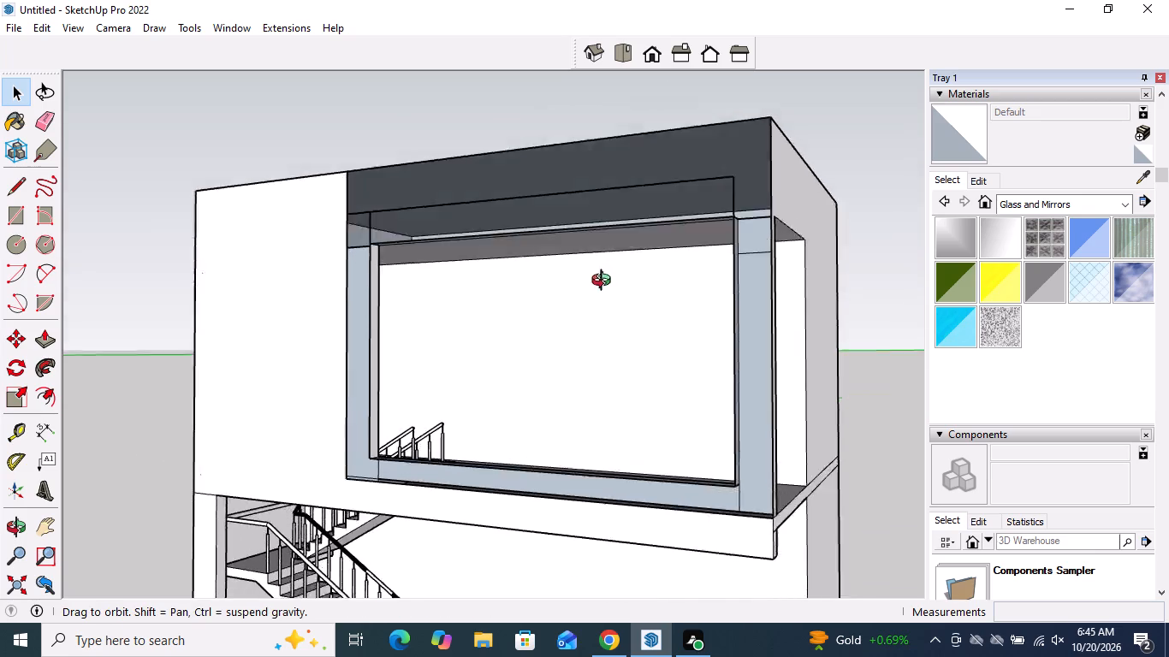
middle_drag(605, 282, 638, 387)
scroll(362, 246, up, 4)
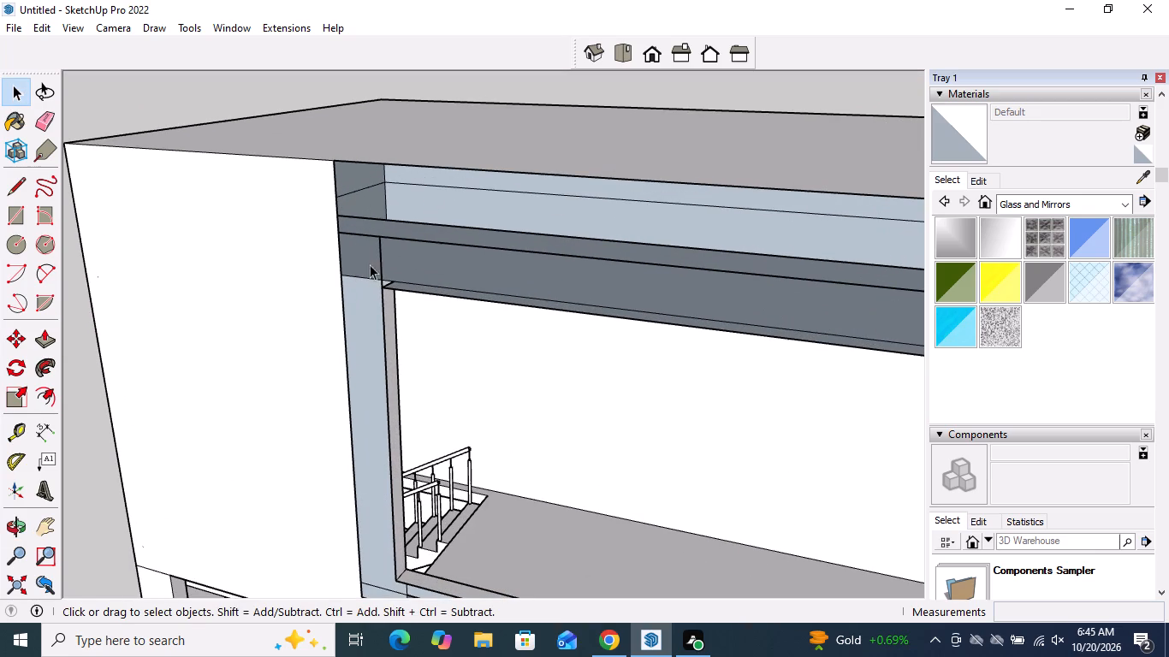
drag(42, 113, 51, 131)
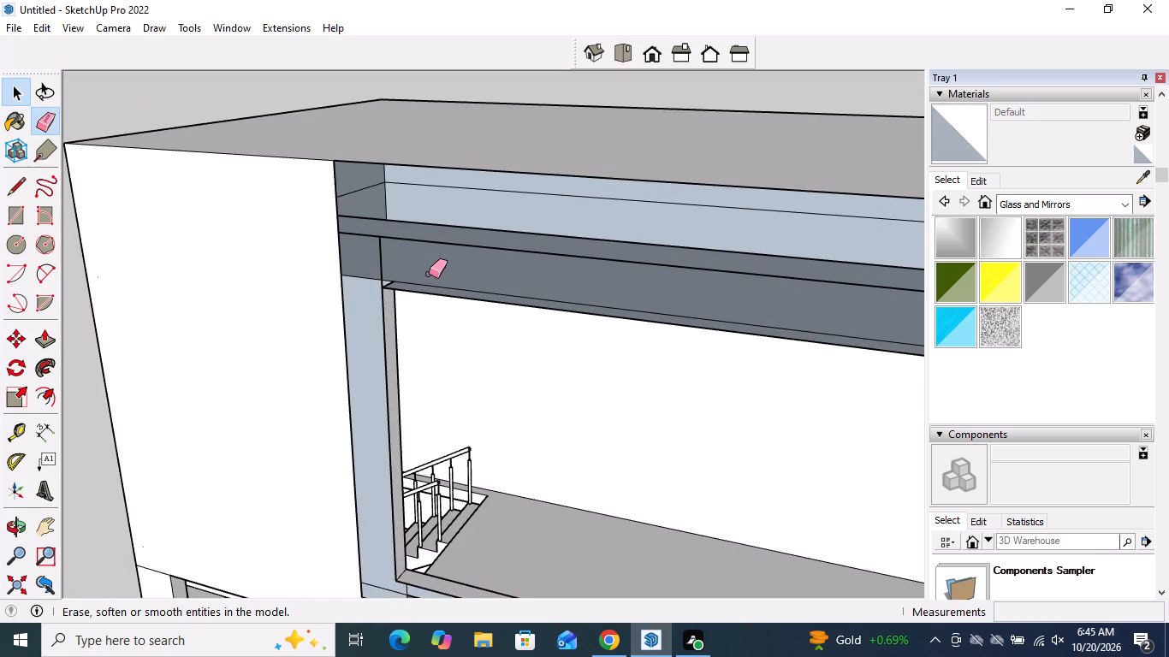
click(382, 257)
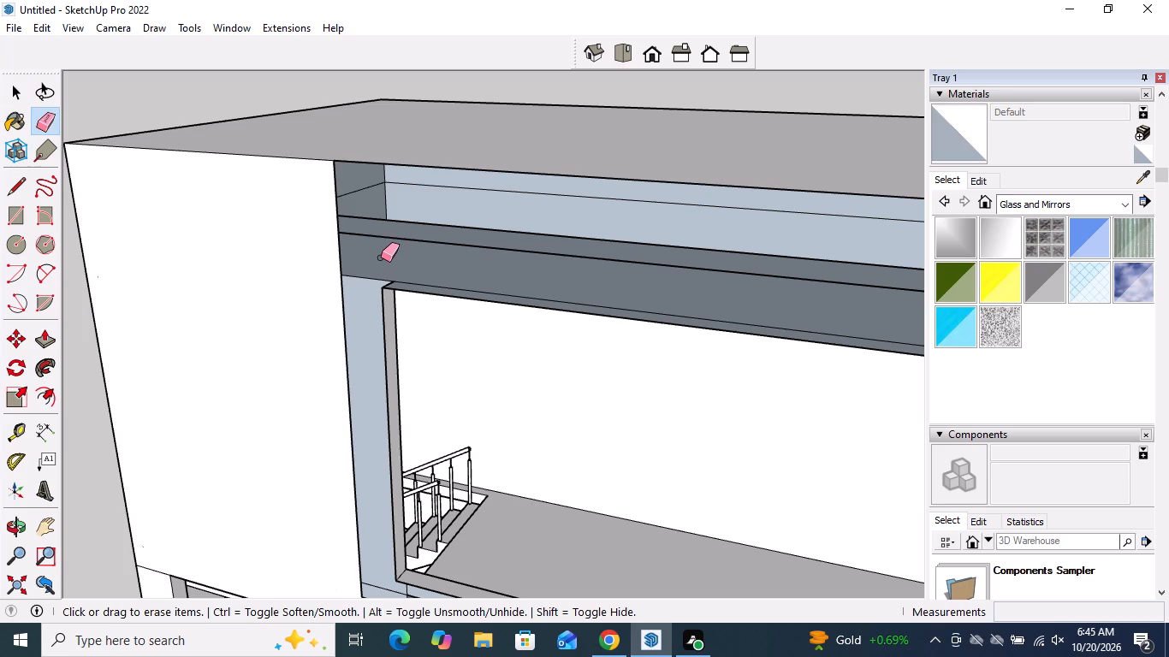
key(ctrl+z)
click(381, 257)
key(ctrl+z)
Erase the short horizontal edge between the vertical dividing line and the top corner of the enlarged opening outline.
click(362, 232)
click(359, 237)
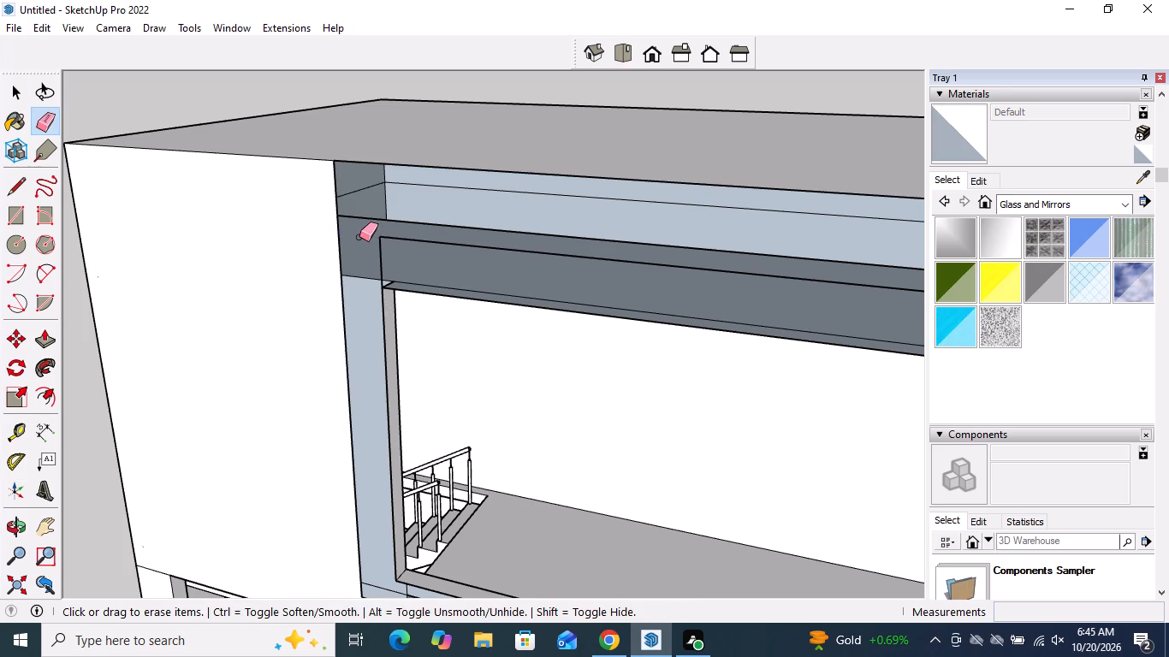
key(space)
scroll(474, 296, down, 4)
middle_drag(474, 283, 511, 192)
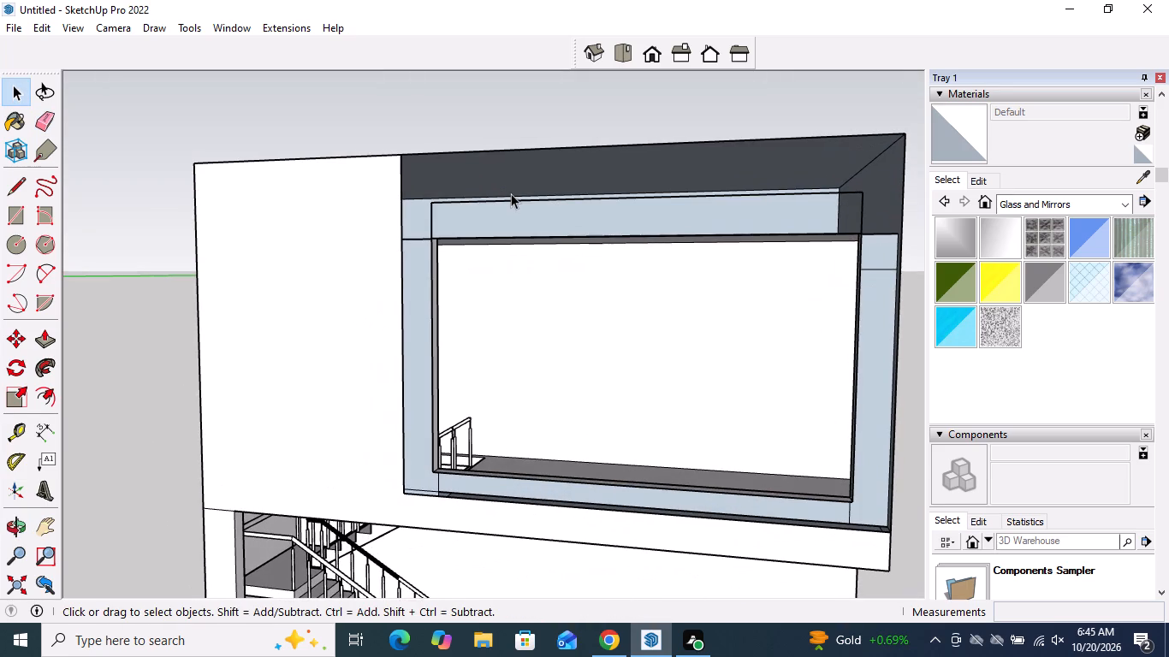
Draw a line about 6" along the roof's front edge from the top of the vertical dividing line to restore the front face.
click(21, 184)
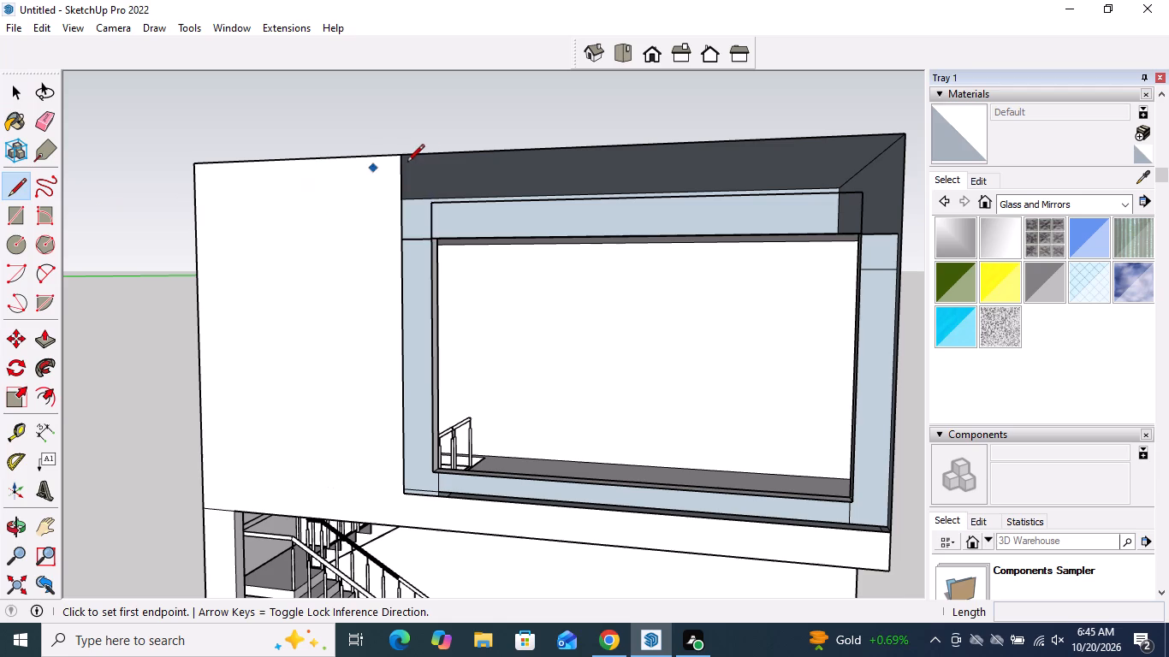
click(405, 157)
click(417, 158)
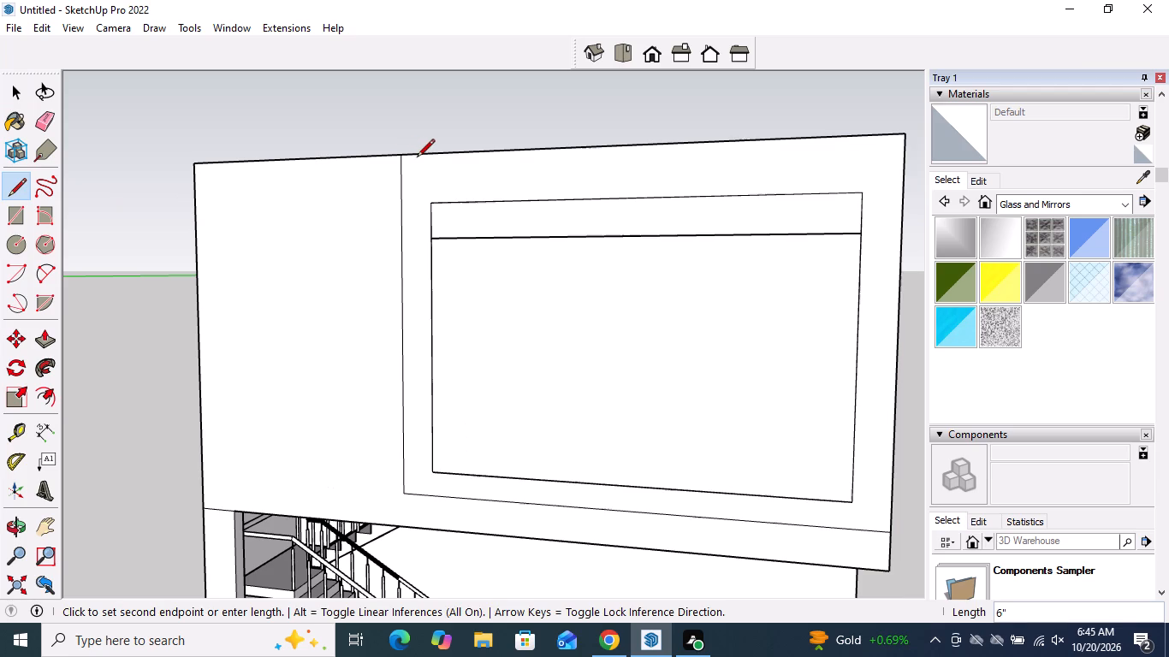
key(space)
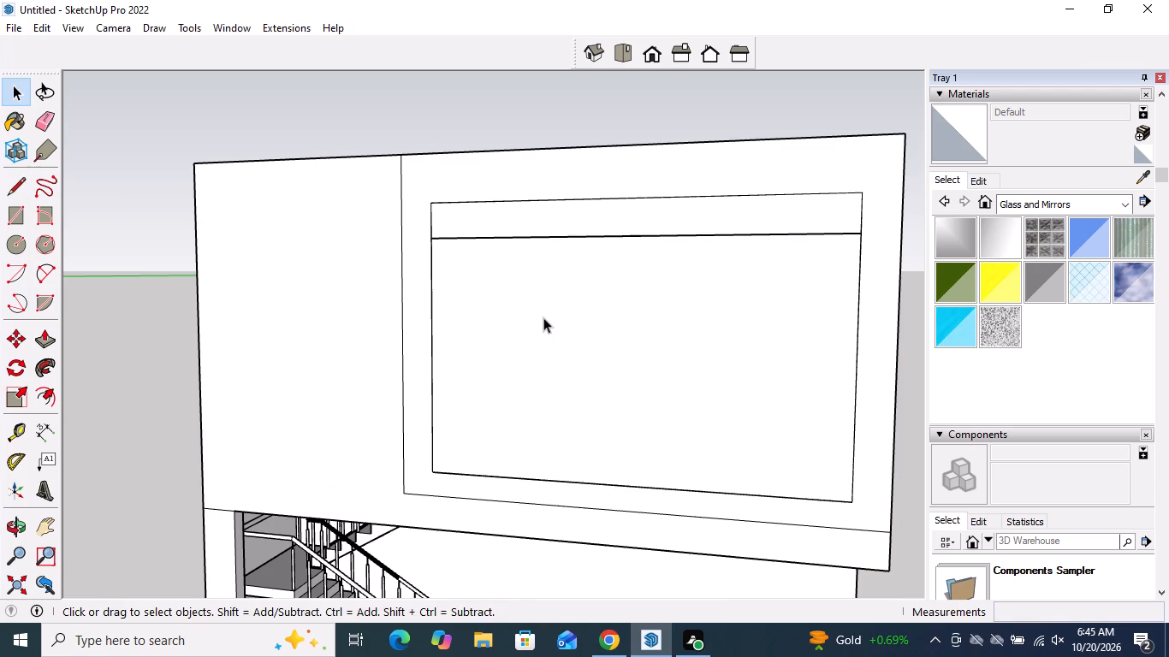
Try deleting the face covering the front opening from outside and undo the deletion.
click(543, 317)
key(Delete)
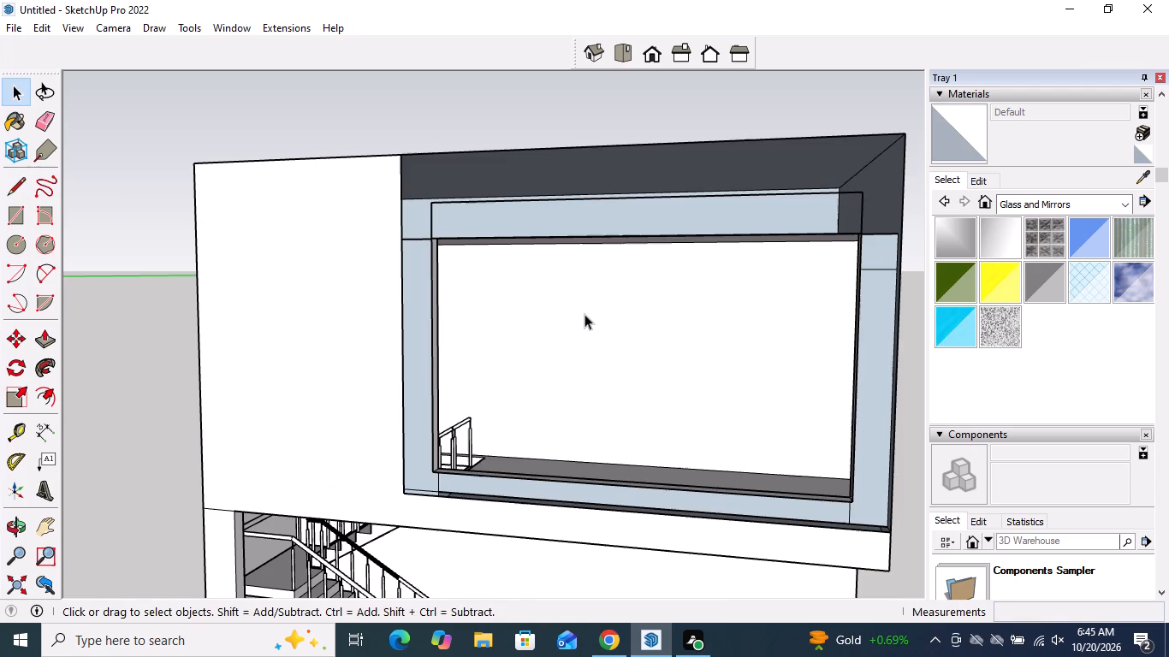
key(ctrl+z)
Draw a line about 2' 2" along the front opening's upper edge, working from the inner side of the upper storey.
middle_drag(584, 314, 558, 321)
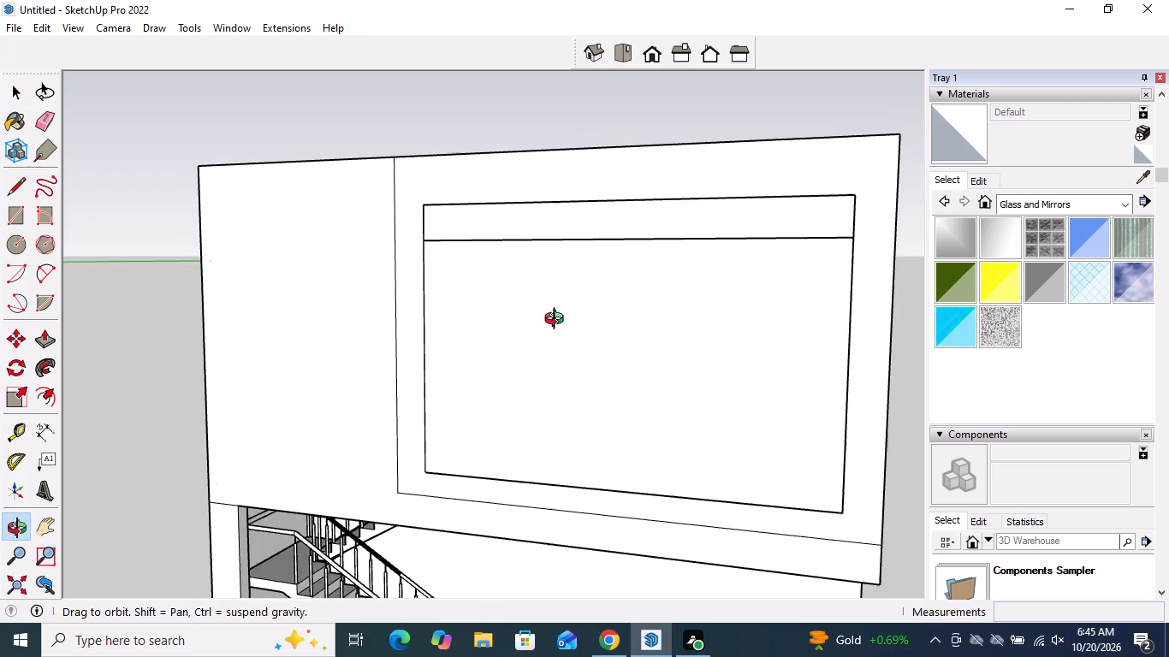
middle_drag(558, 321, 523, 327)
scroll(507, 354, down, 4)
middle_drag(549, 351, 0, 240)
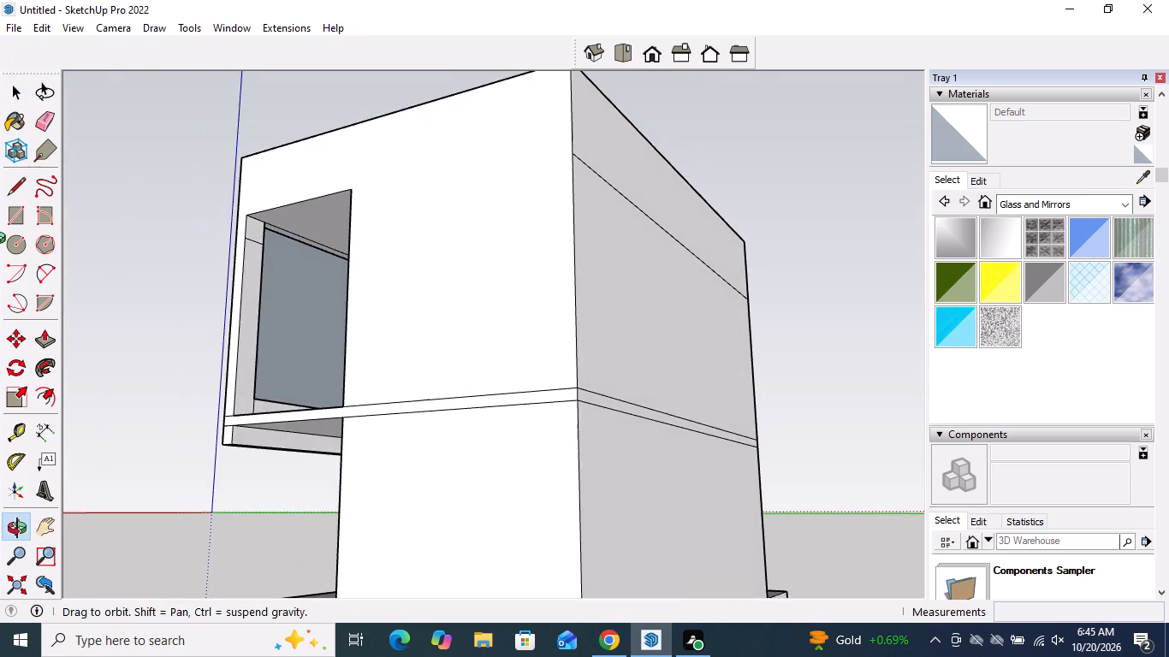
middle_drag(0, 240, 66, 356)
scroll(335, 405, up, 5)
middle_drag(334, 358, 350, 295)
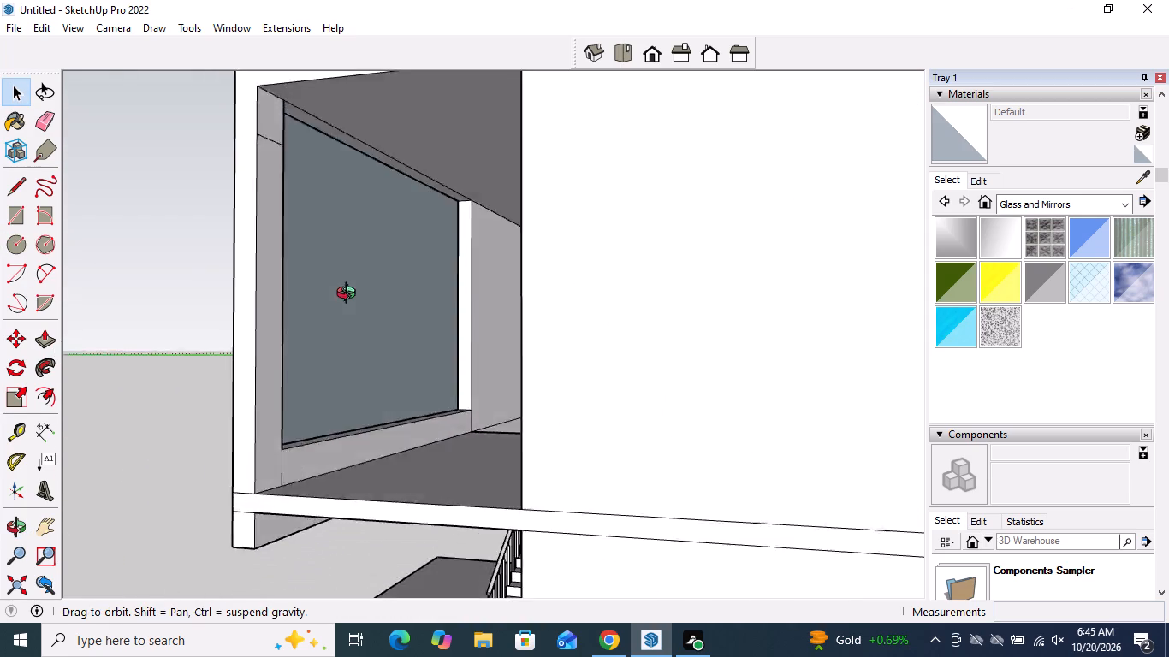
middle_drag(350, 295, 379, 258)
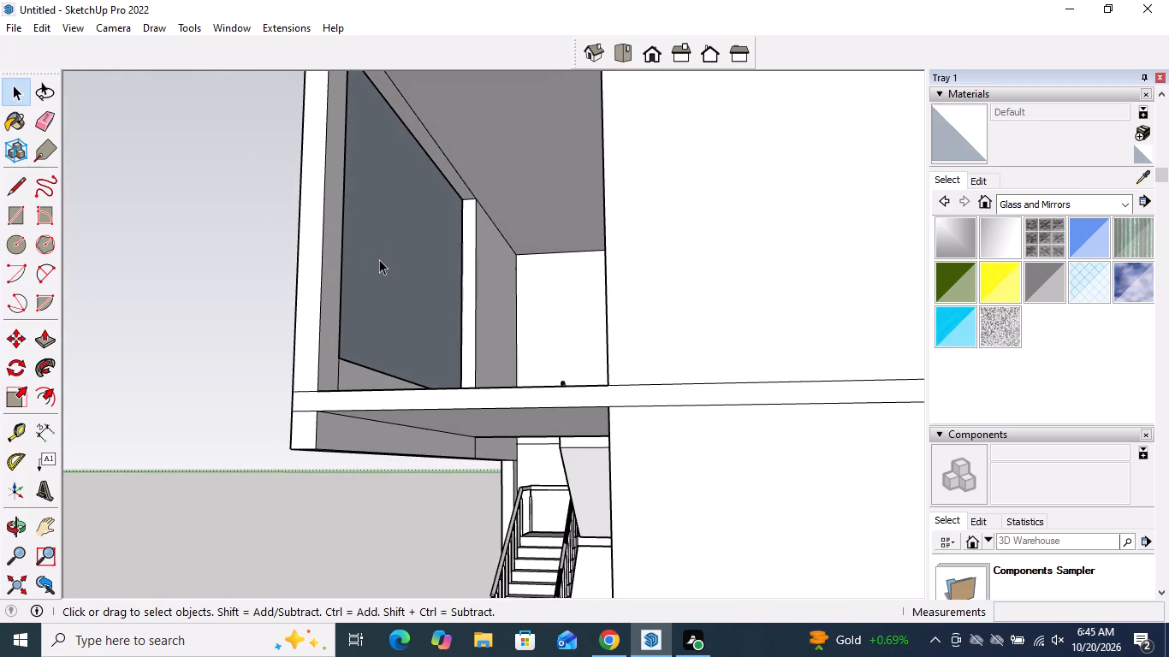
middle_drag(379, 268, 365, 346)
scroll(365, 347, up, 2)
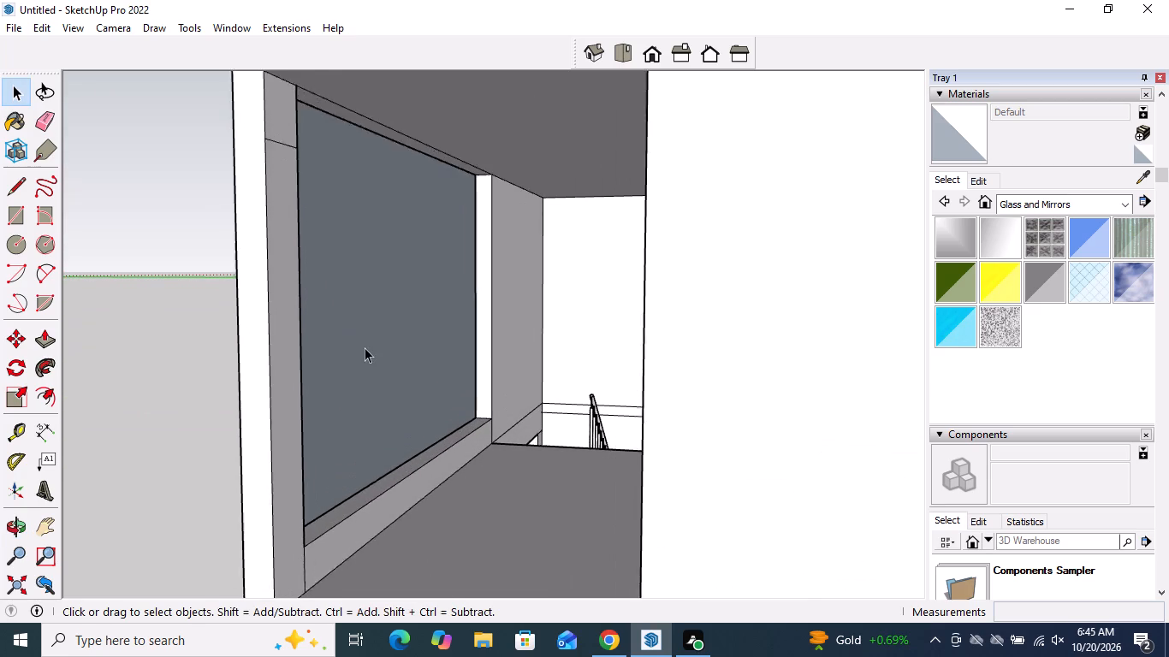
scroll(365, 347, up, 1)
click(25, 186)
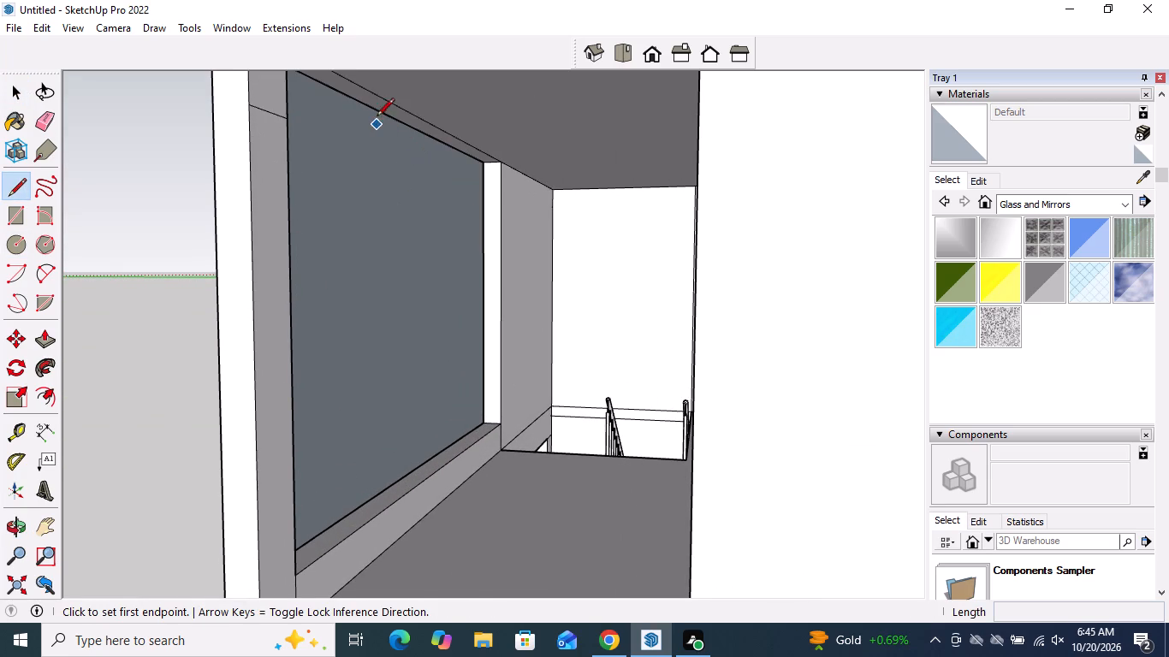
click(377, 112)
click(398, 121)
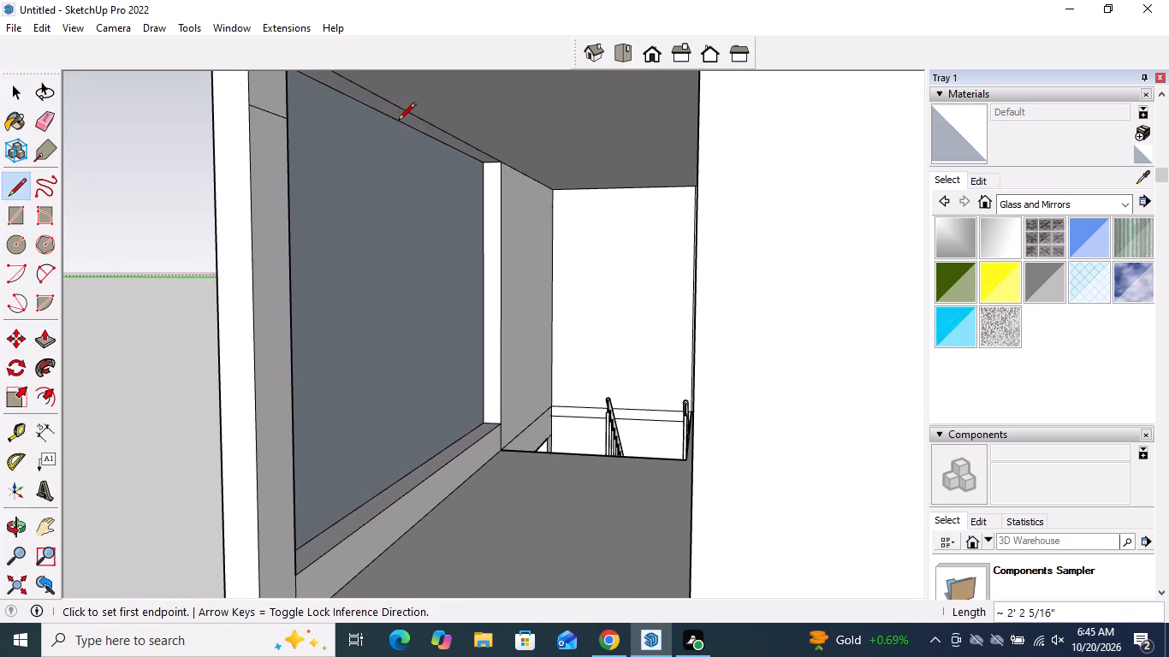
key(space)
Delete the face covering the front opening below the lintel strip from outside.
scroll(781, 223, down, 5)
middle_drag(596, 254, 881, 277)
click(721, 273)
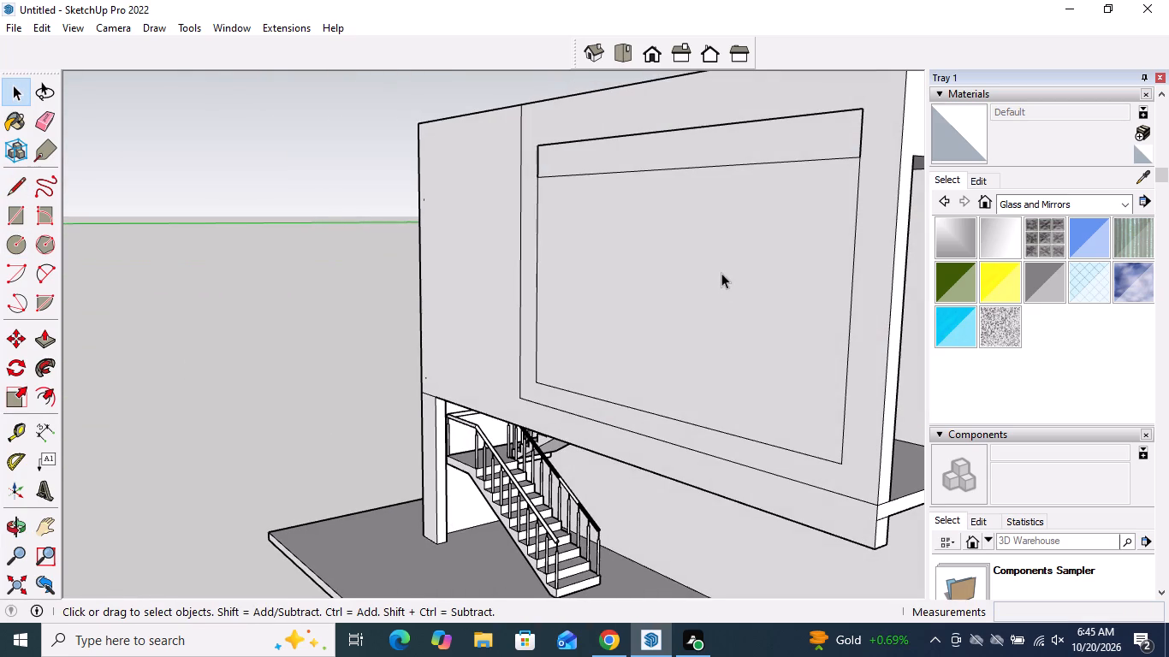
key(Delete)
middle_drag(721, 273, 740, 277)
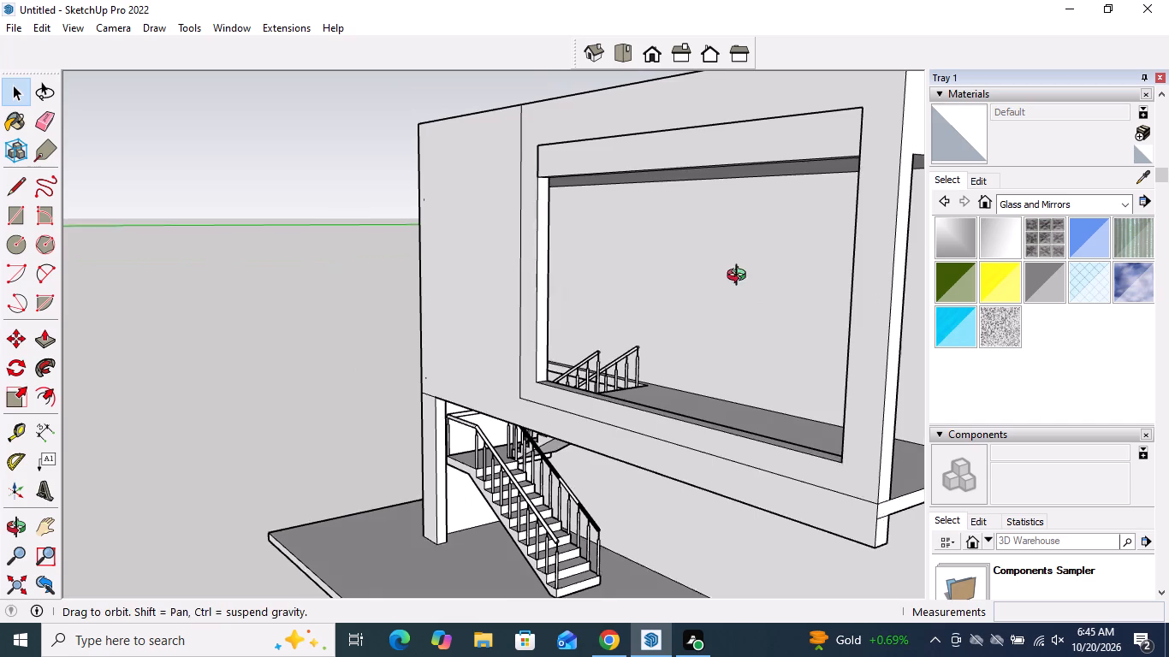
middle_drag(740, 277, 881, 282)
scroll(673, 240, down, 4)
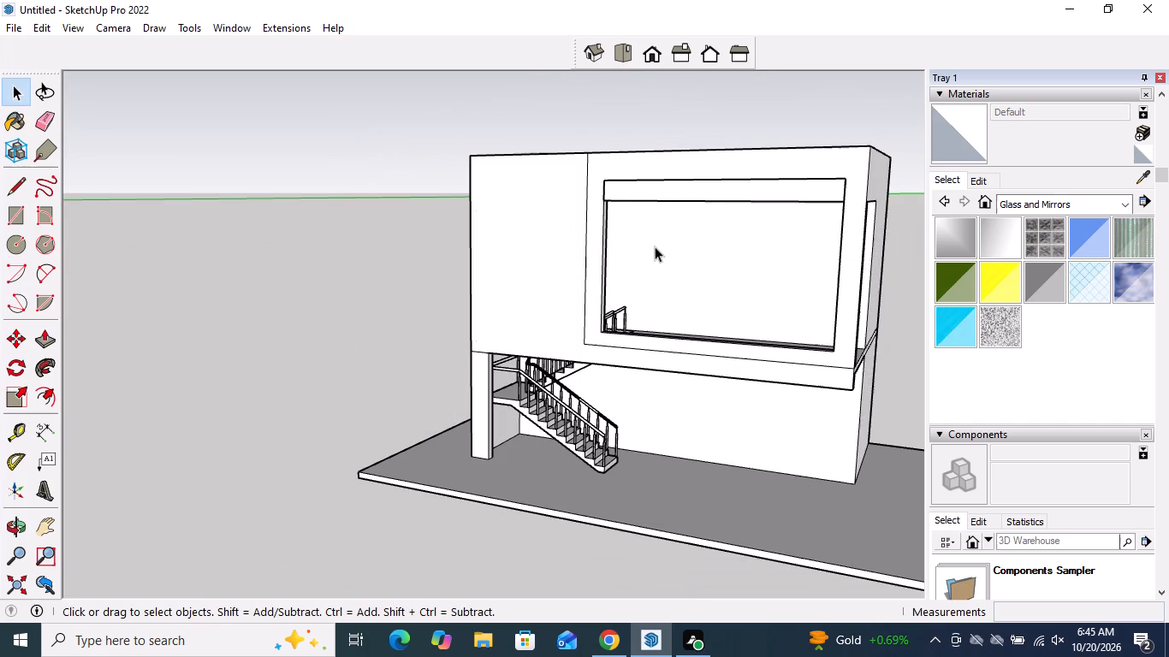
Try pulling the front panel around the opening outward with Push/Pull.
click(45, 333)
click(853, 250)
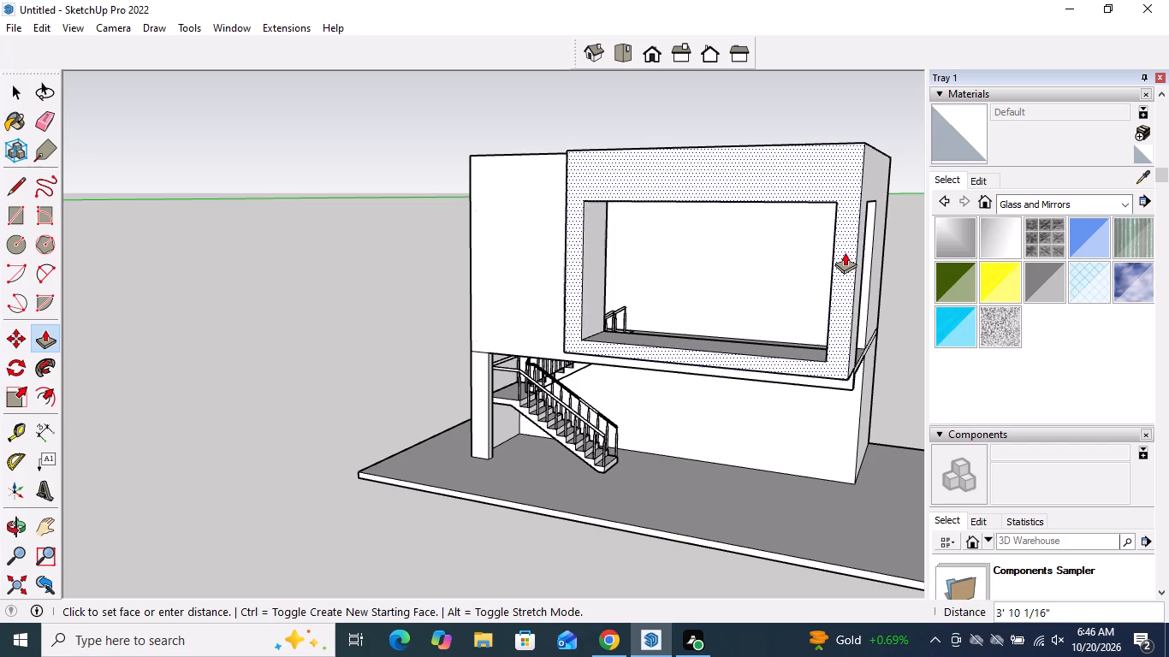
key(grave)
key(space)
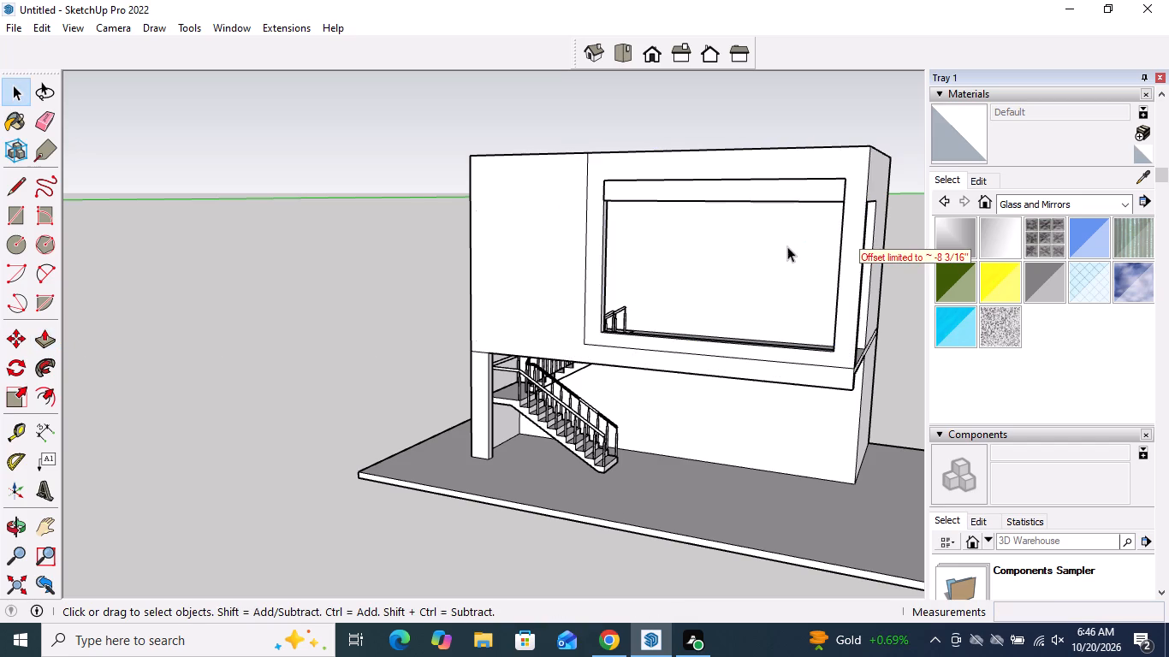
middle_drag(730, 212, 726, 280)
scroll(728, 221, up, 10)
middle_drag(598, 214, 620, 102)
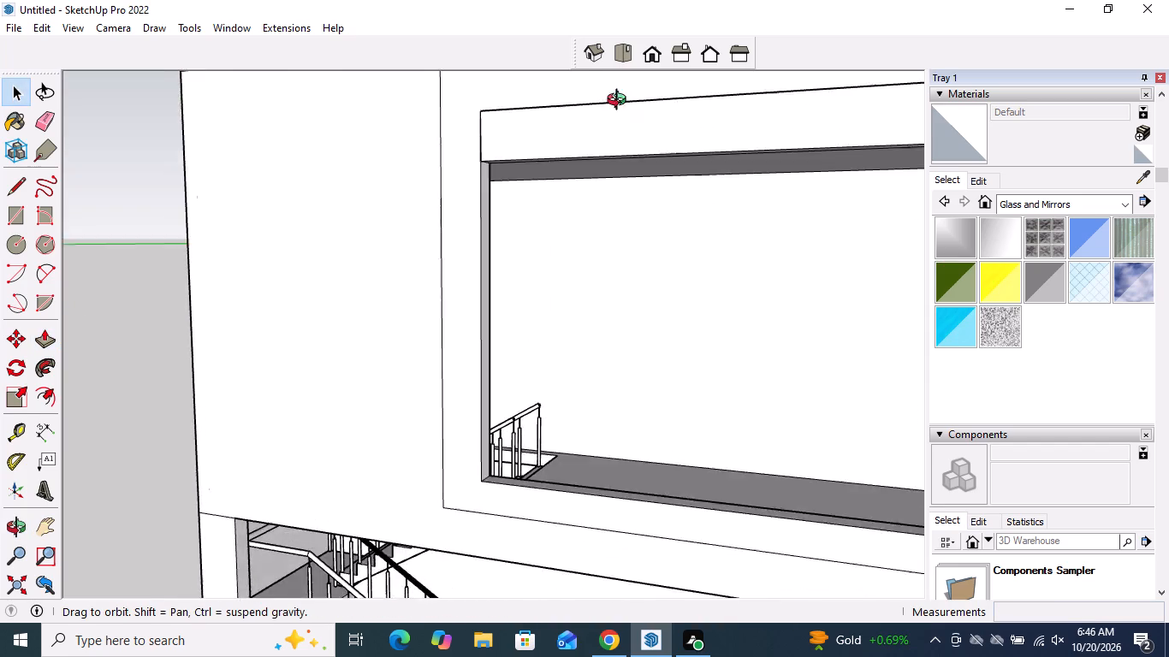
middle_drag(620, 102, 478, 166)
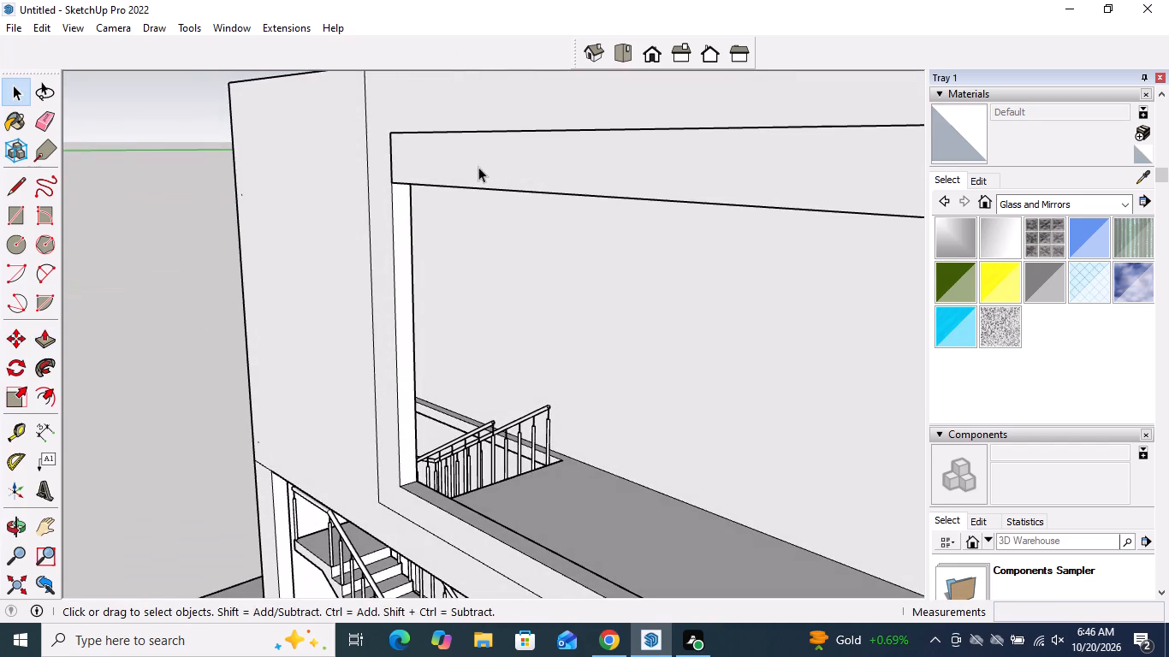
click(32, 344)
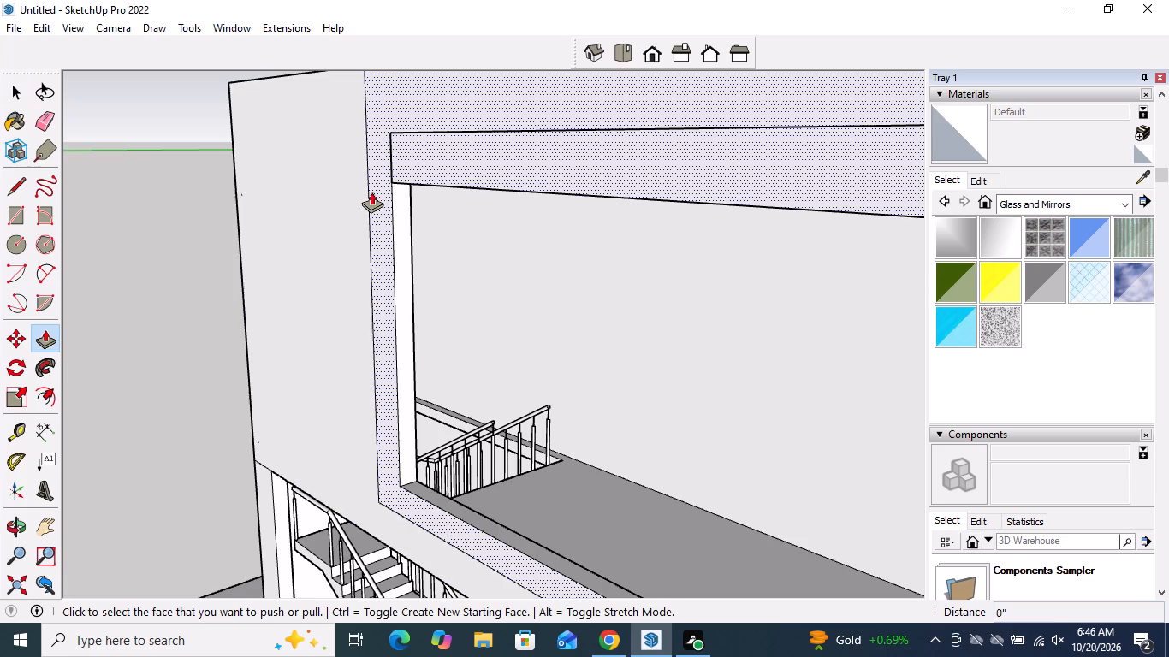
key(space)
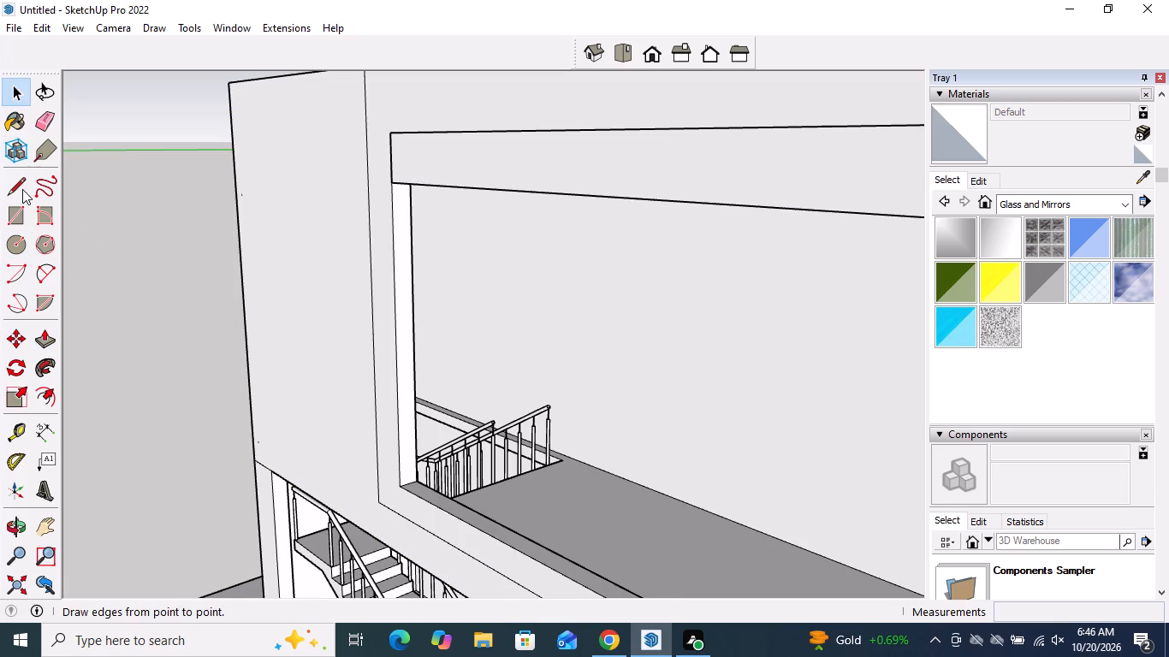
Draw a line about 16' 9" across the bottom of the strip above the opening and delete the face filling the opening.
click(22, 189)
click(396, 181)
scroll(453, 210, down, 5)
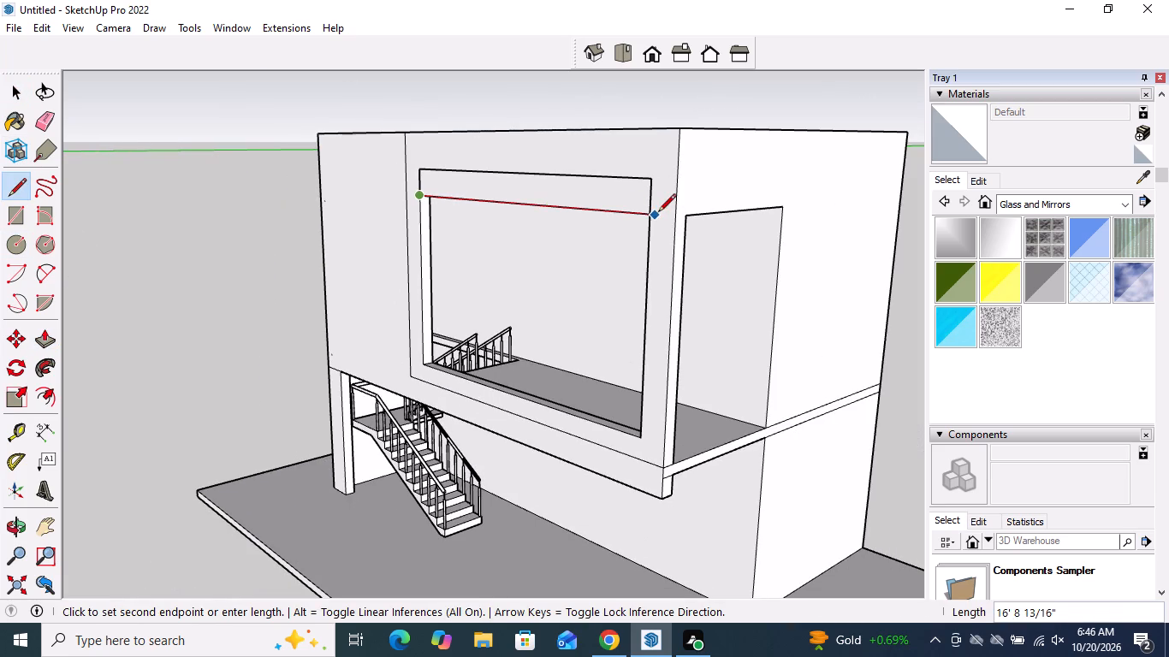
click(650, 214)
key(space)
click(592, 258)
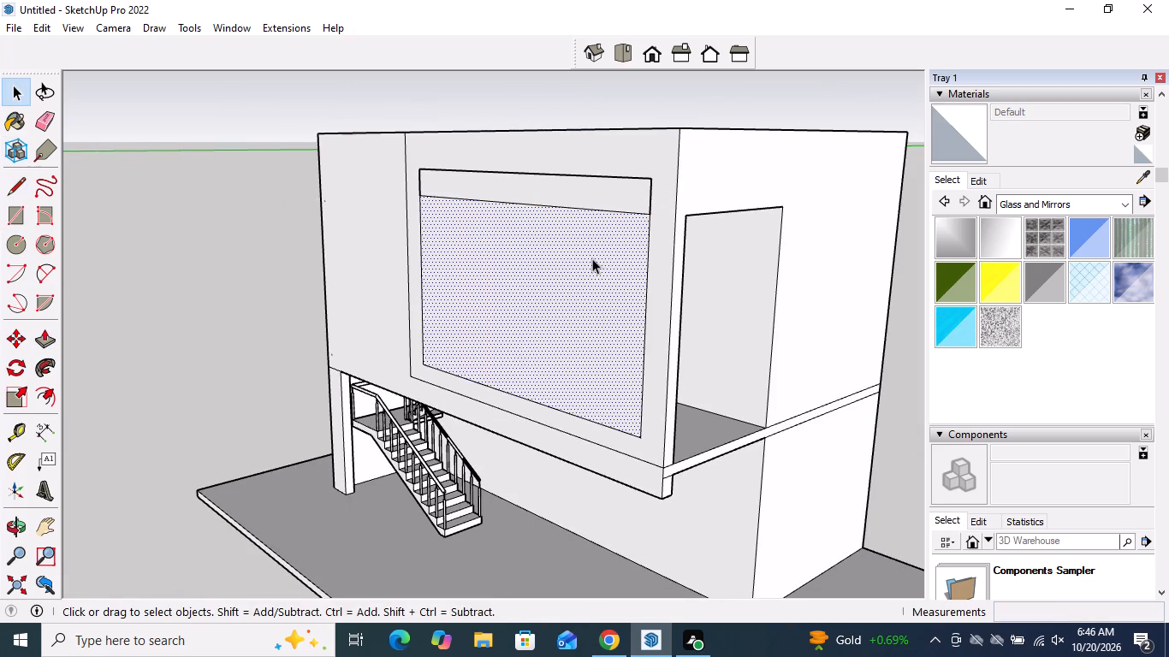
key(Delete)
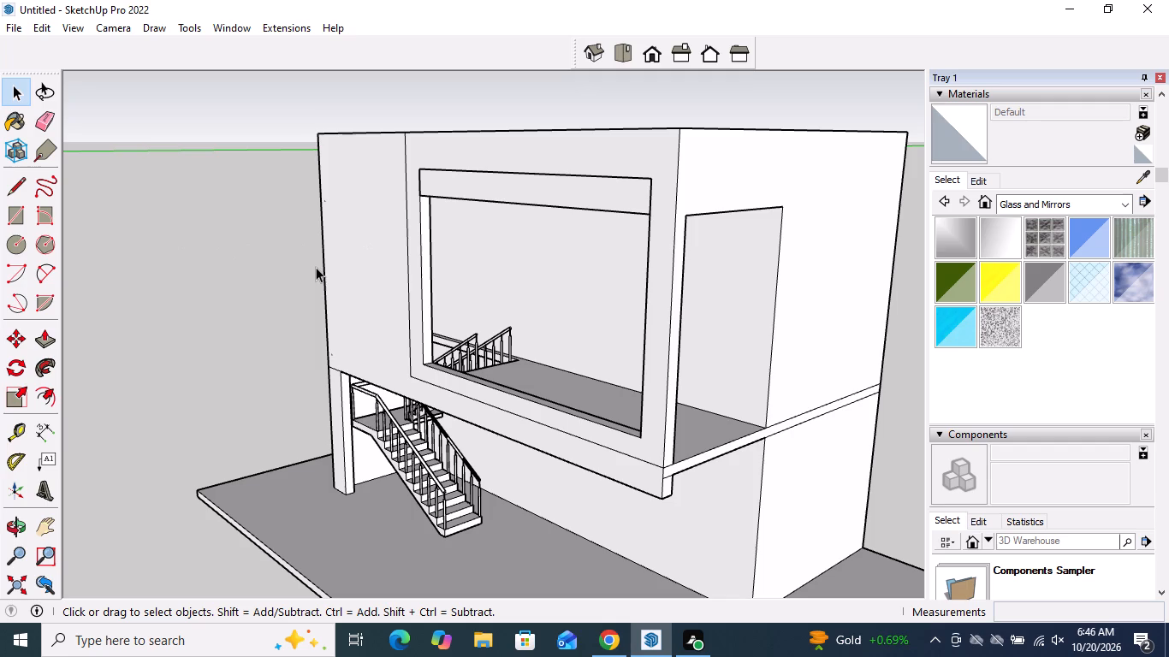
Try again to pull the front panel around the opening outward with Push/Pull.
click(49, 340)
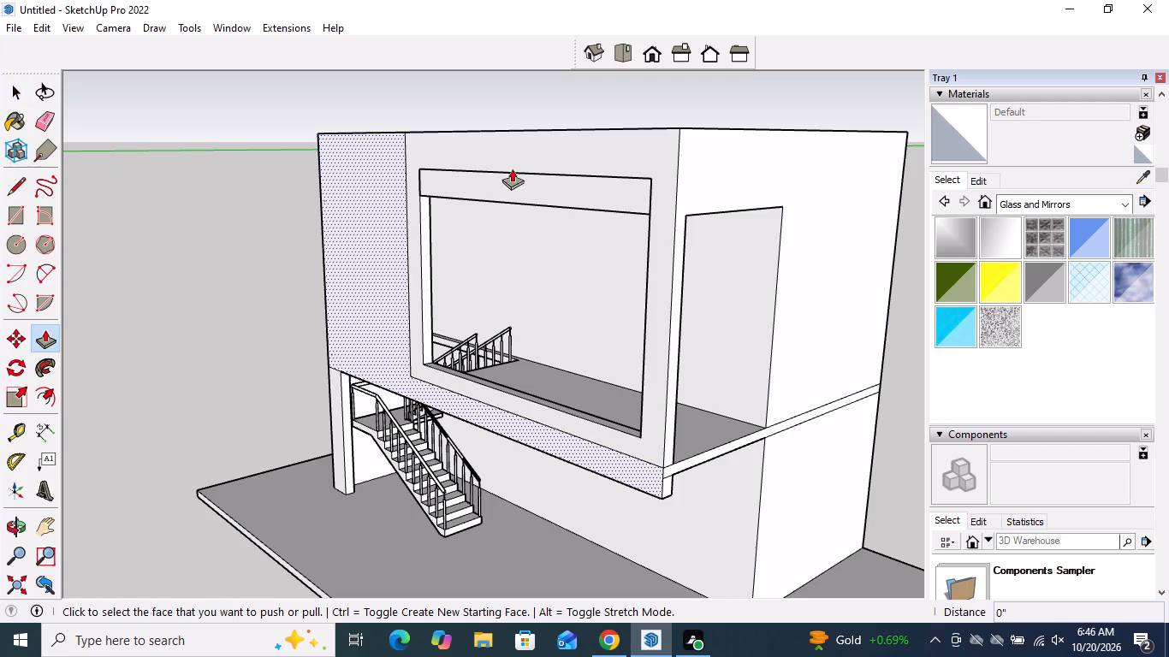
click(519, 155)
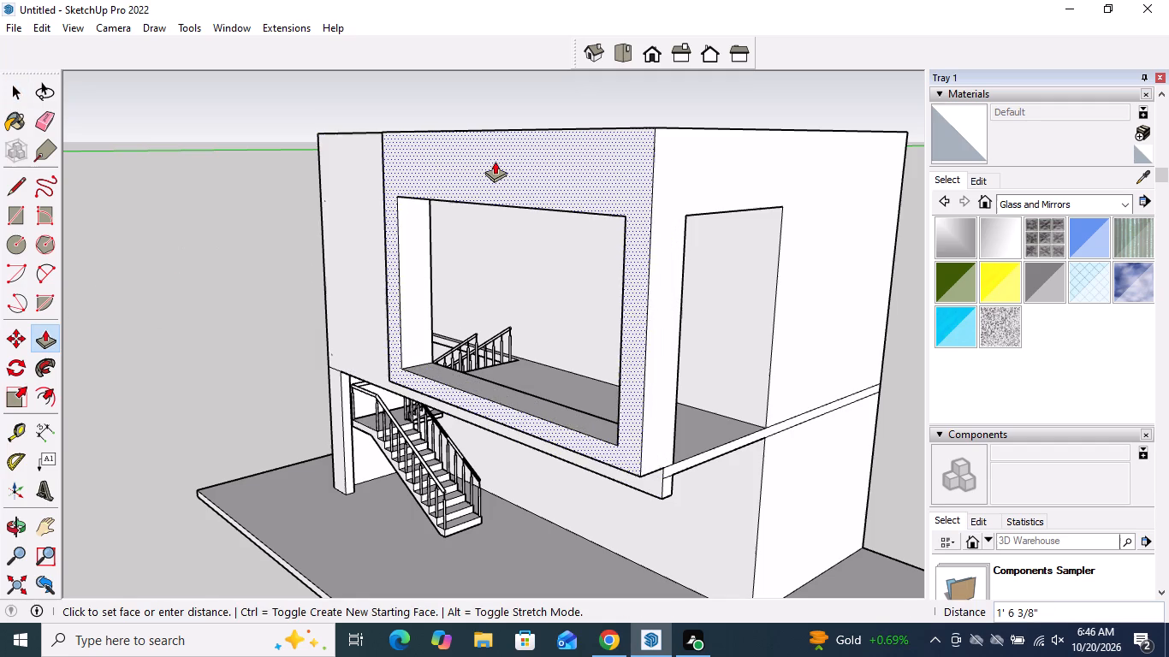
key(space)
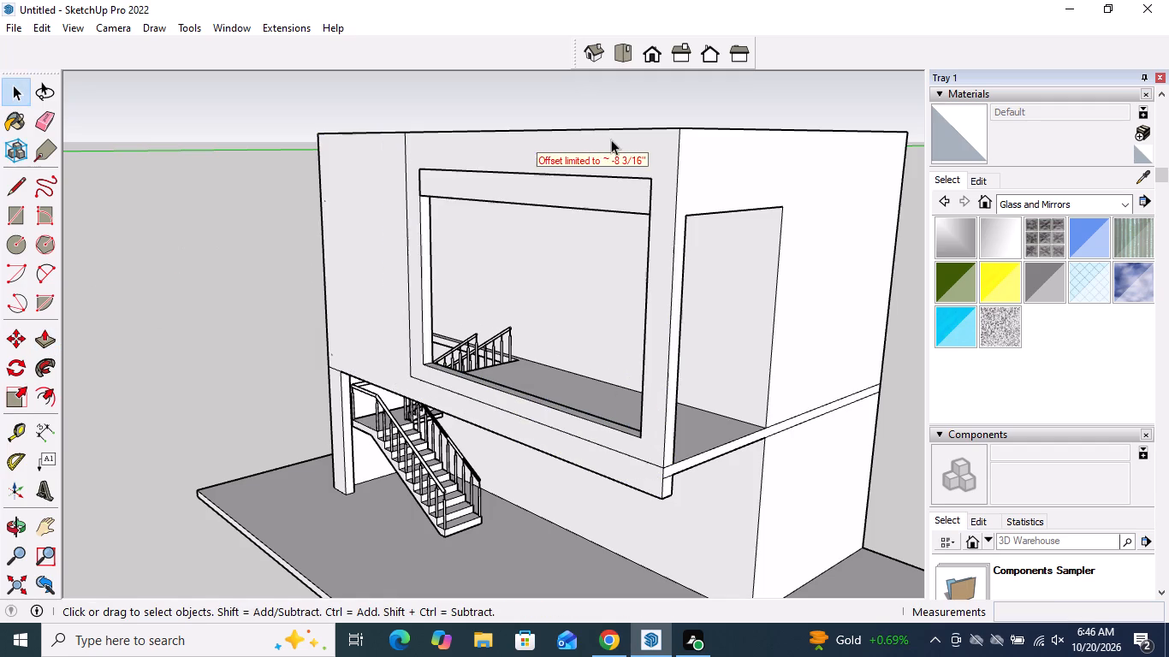
Examine the upper storey, the front opening and its surrounding panel from the front, side and below.
middle_drag(611, 145, 436, 97)
scroll(453, 145, up, 14)
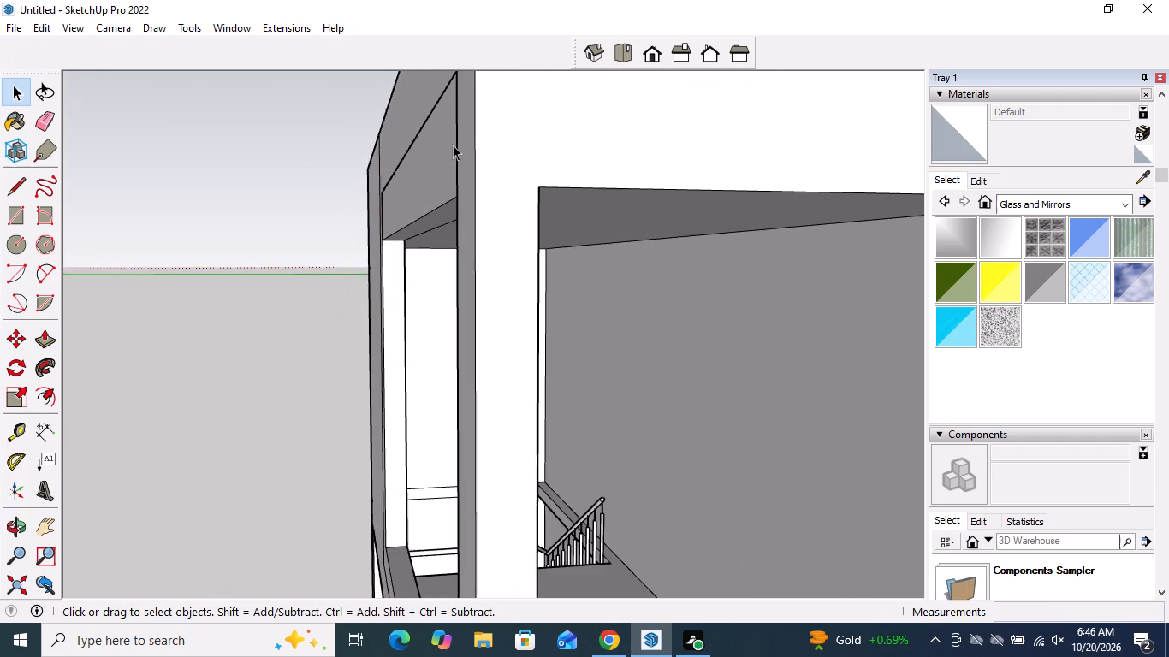
middle_drag(460, 139, 489, 133)
scroll(300, 216, up, 5)
scroll(353, 248, down, 11)
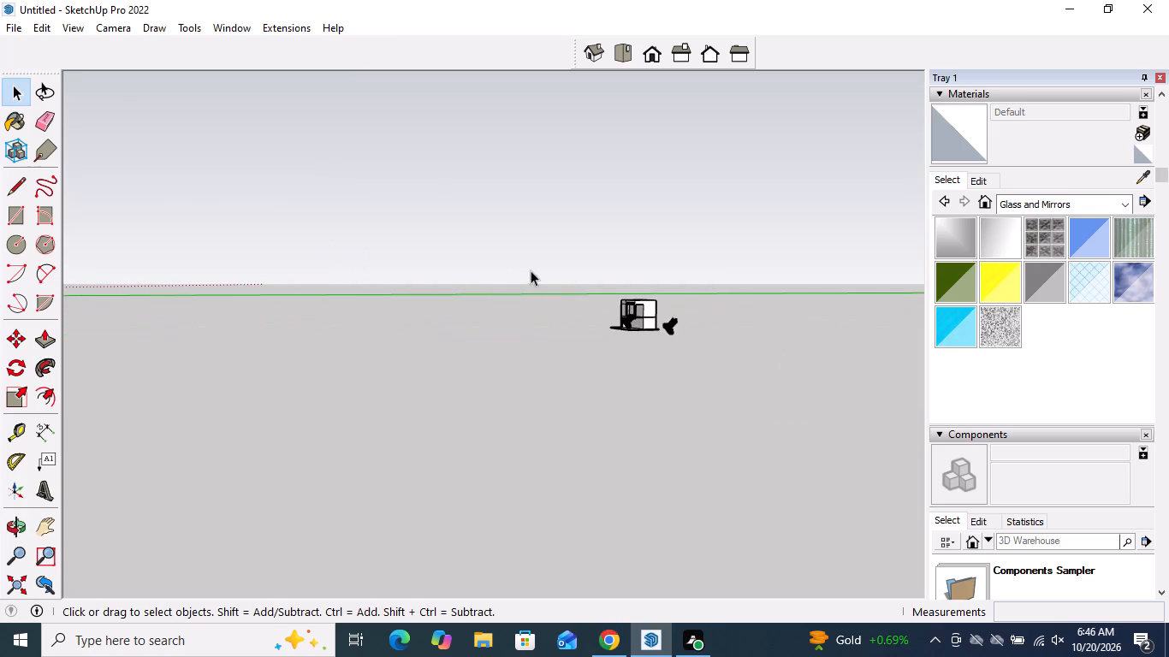
scroll(531, 270, down, 7)
scroll(466, 246, up, 13)
scroll(518, 333, up, 6)
scroll(577, 318, down, 10)
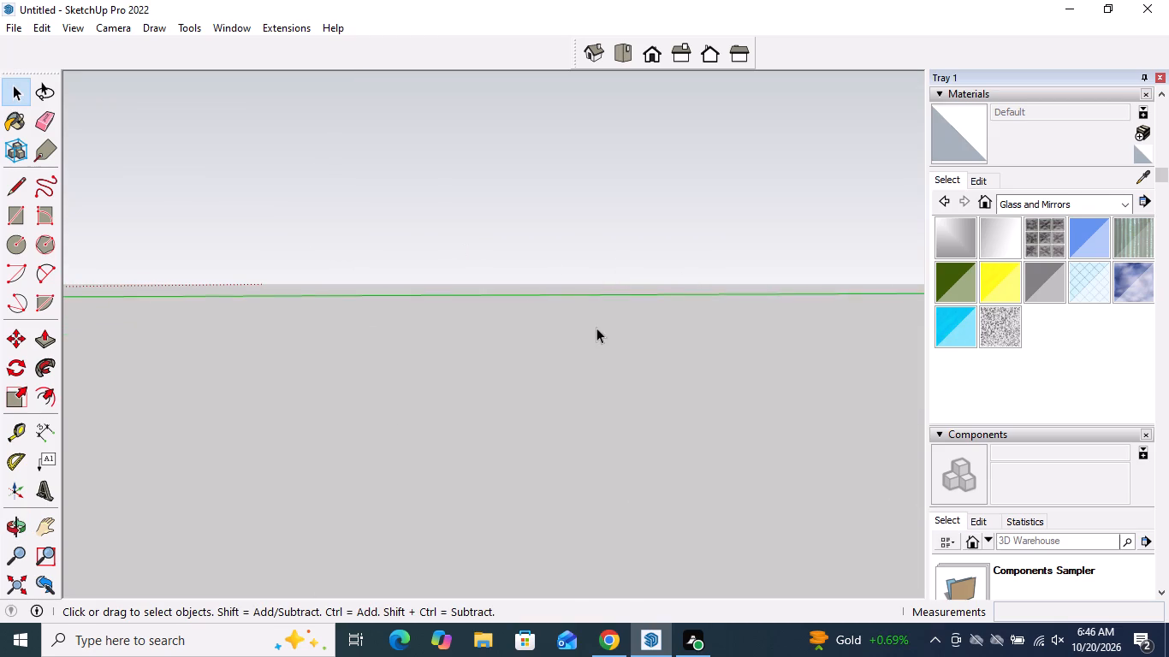
scroll(596, 328, down, 3)
scroll(478, 392, up, 17)
triple_click(477, 391)
double_click(477, 391)
drag(477, 390, 476, 378)
drag(475, 376, 475, 367)
drag(475, 367, 490, 348)
click(856, 319)
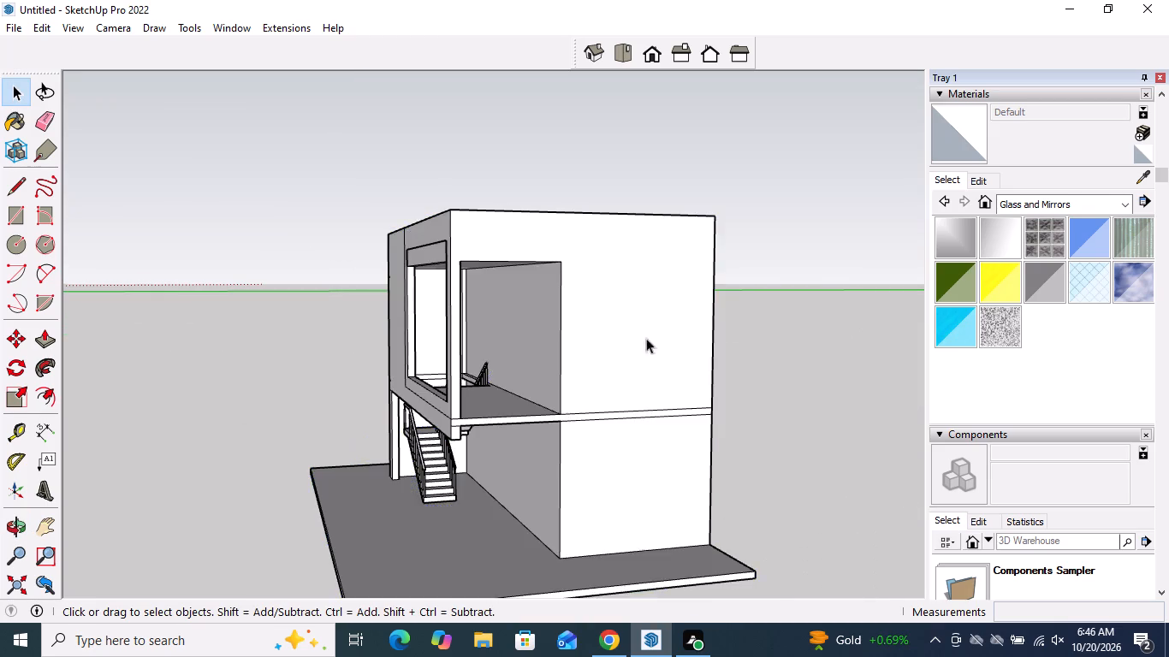
scroll(513, 342, up, 1)
middle_drag(513, 341, 347, 281)
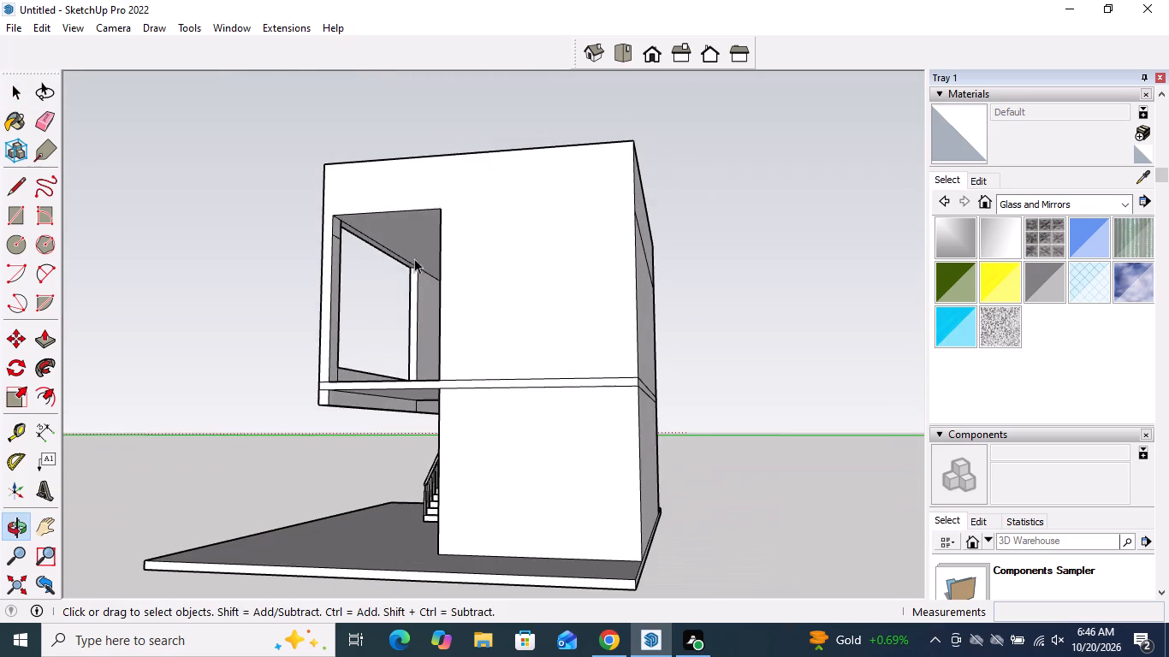
middle_drag(460, 246, 713, 133)
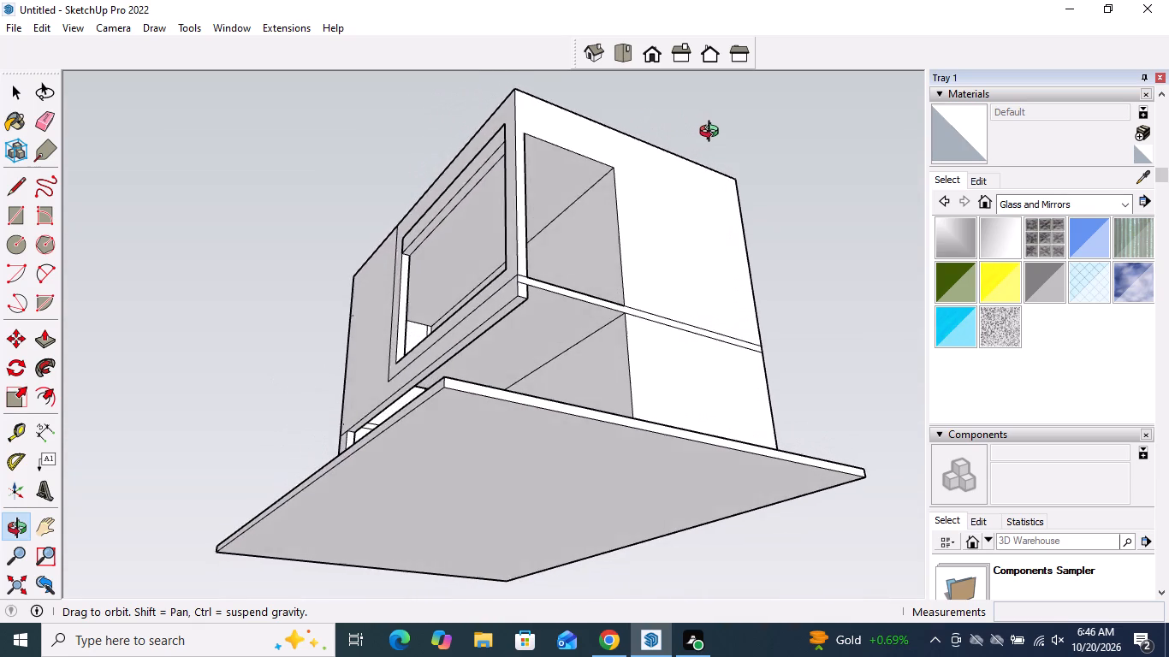
middle_drag(713, 133, 821, 246)
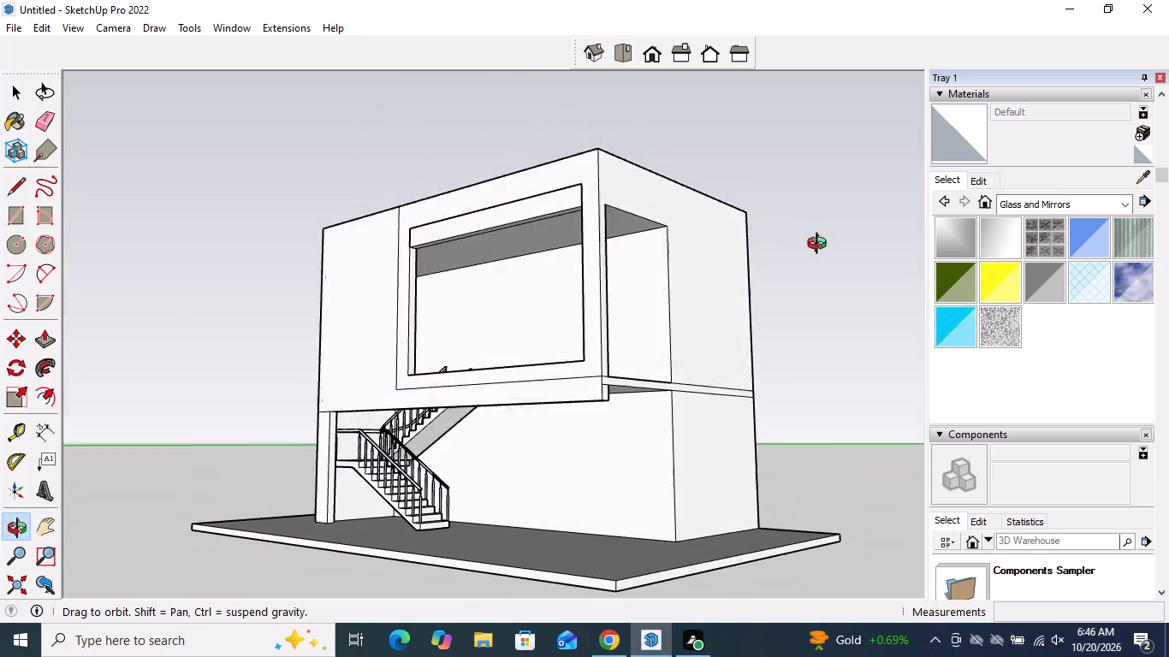
middle_drag(821, 246, 843, 267)
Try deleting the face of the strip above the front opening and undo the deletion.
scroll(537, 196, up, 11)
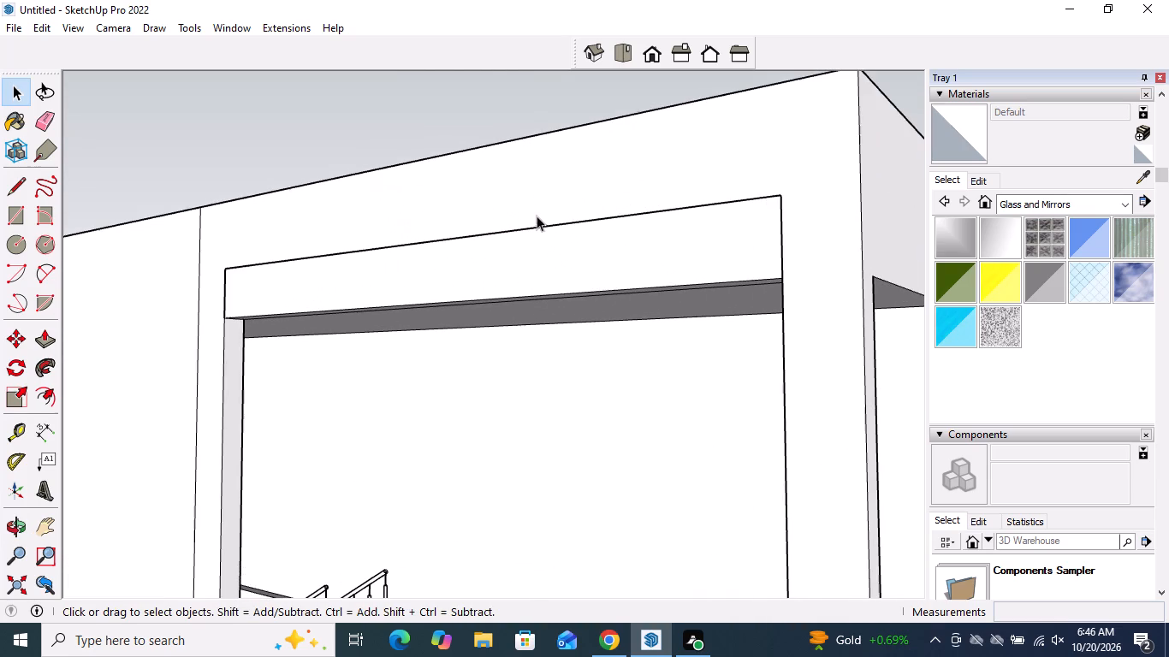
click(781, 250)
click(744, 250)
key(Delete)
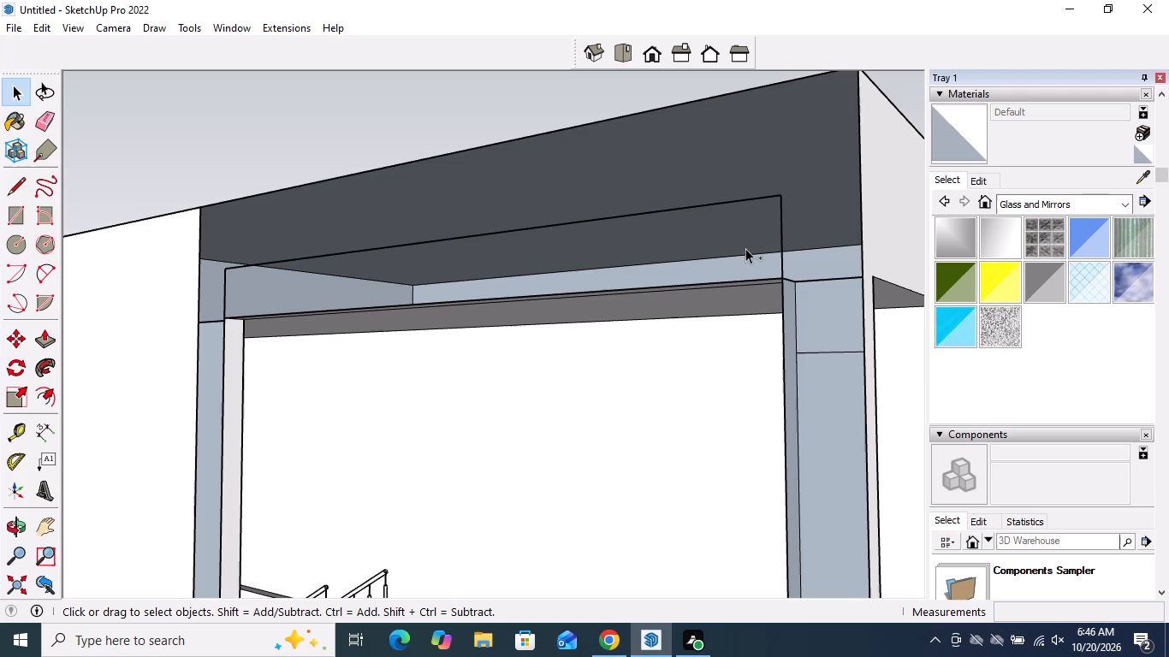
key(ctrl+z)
Undo the recent line, face and edge edits until the outline's top edge again runs to the vertical dividing line.
ctrl+scroll(770, 189, down, 11)
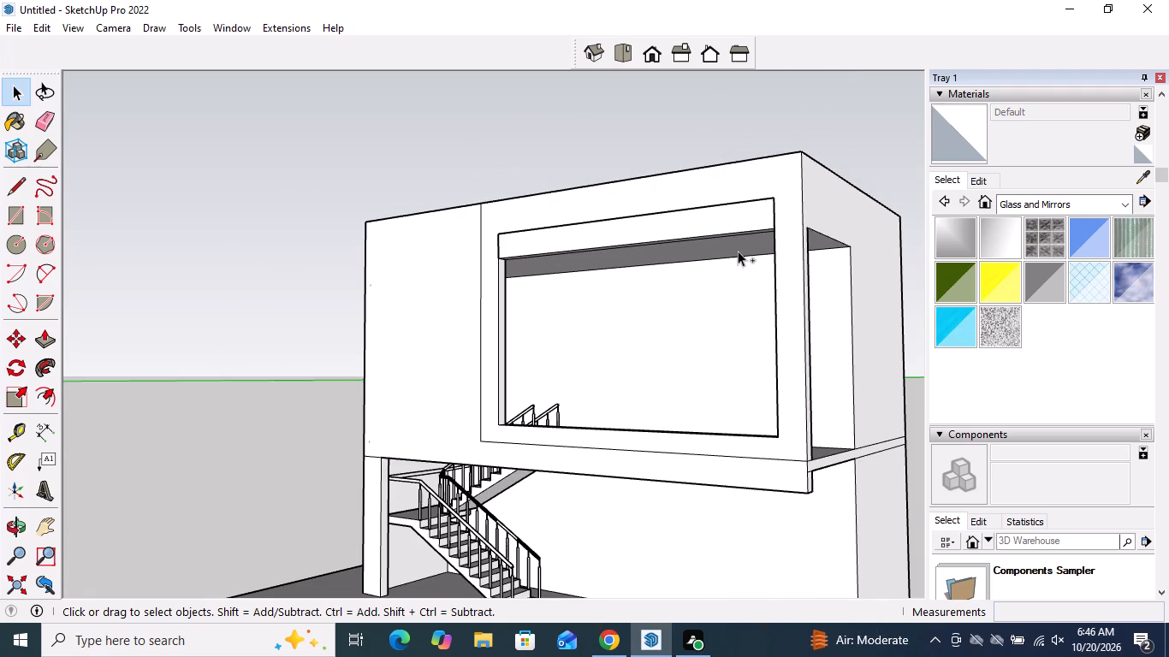
key(ctrl+z)
key(ctrl+z)
key(ctrl+z)
key(ctrl+z)
key(ctrl+z)
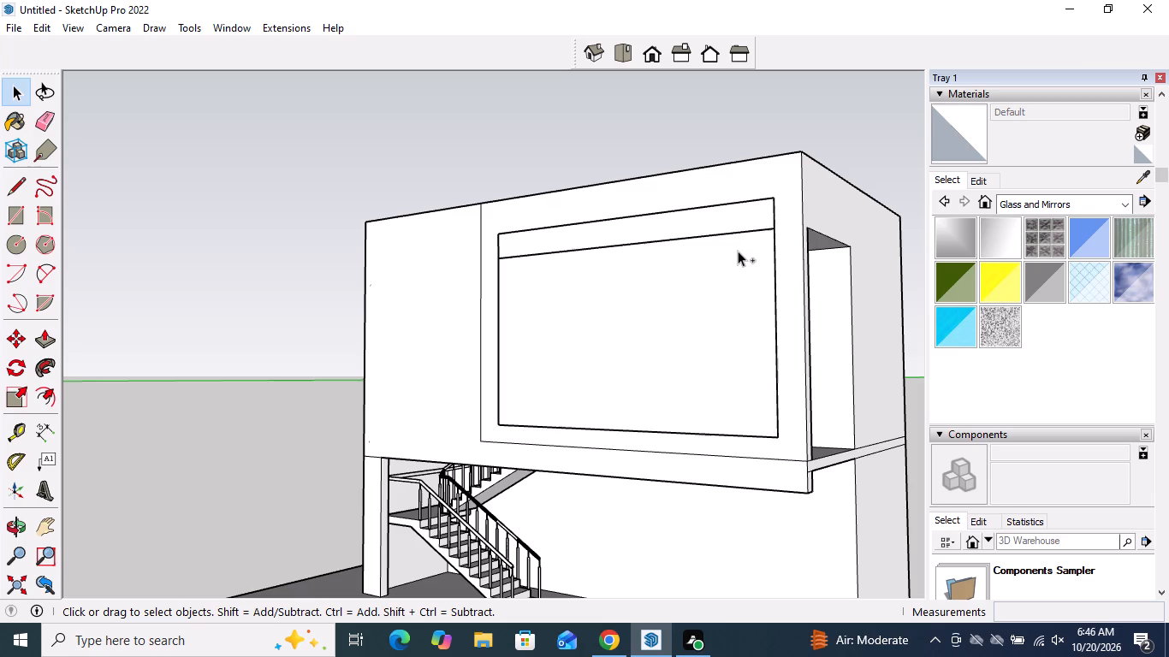
key(ctrl+z)
key(ctrl+z)
key(ctrl+z)
key(ctrl+z)
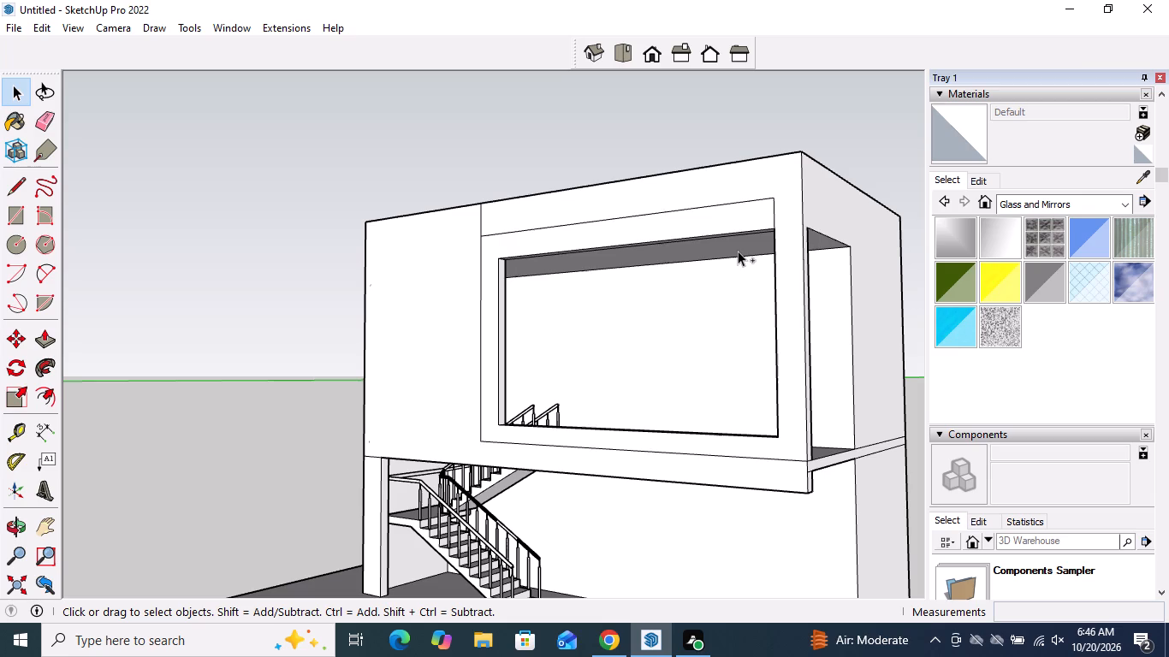
Undo the two latest remaining edits to the outlined strip above the upper front opening.
middle_drag(728, 219, 474, 243)
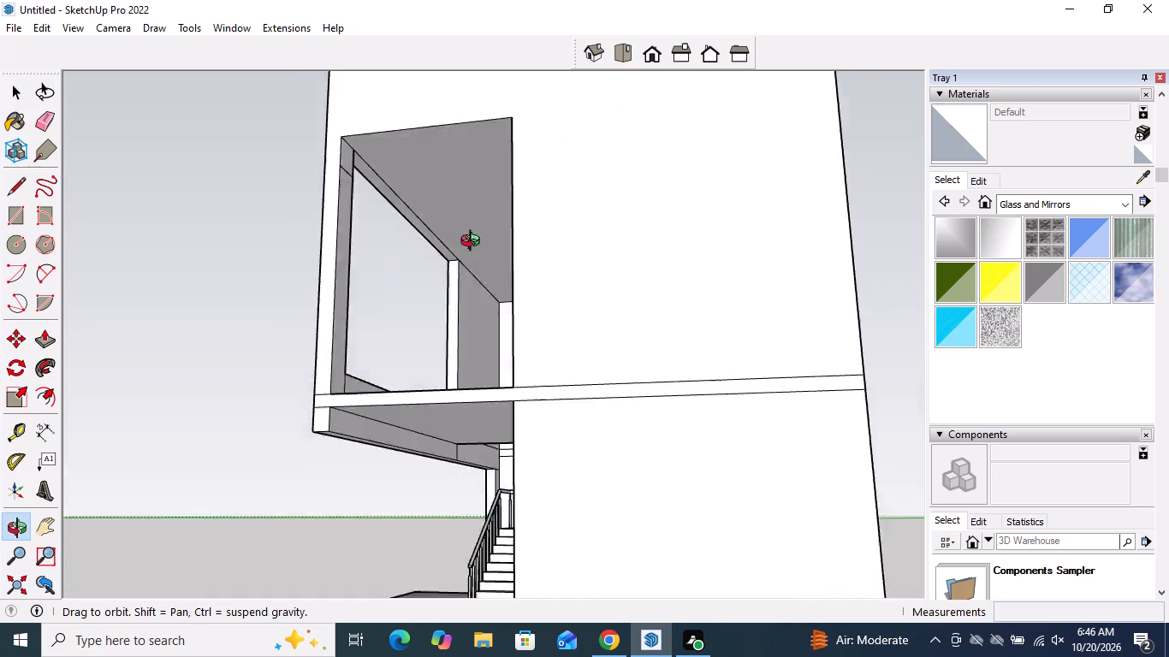
middle_drag(474, 243, 797, 355)
key(ctrl+z)
key(ctrl+z)
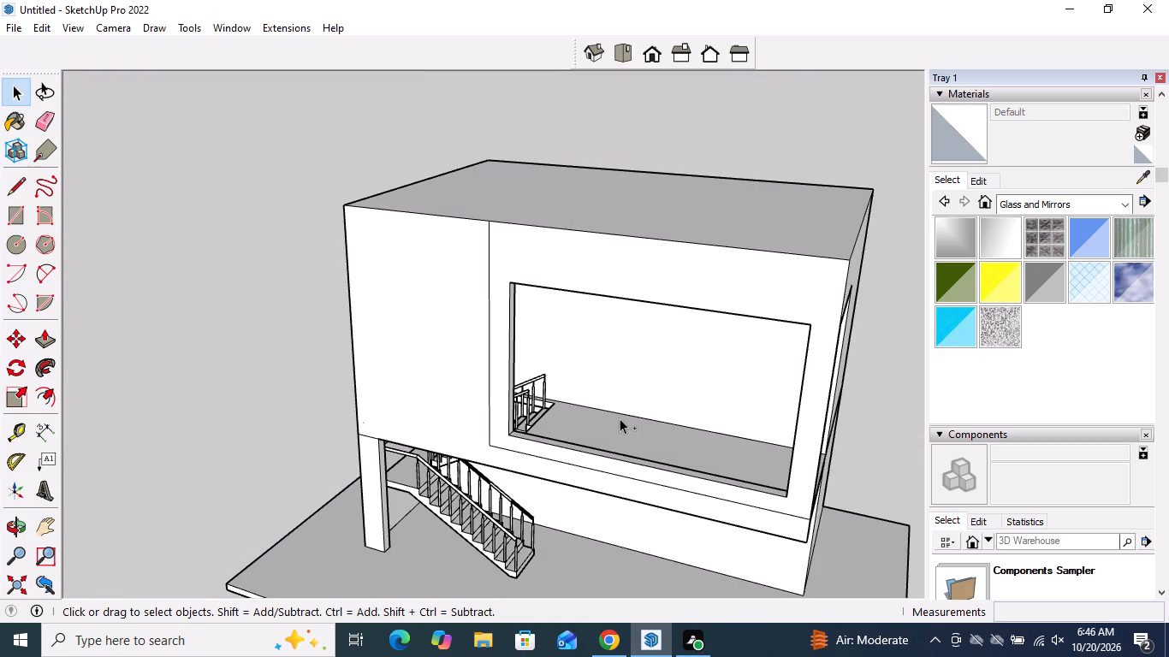
Push/Pull the front panel surrounding the upper opening outward by about 1'.
middle_drag(615, 385, 615, 371)
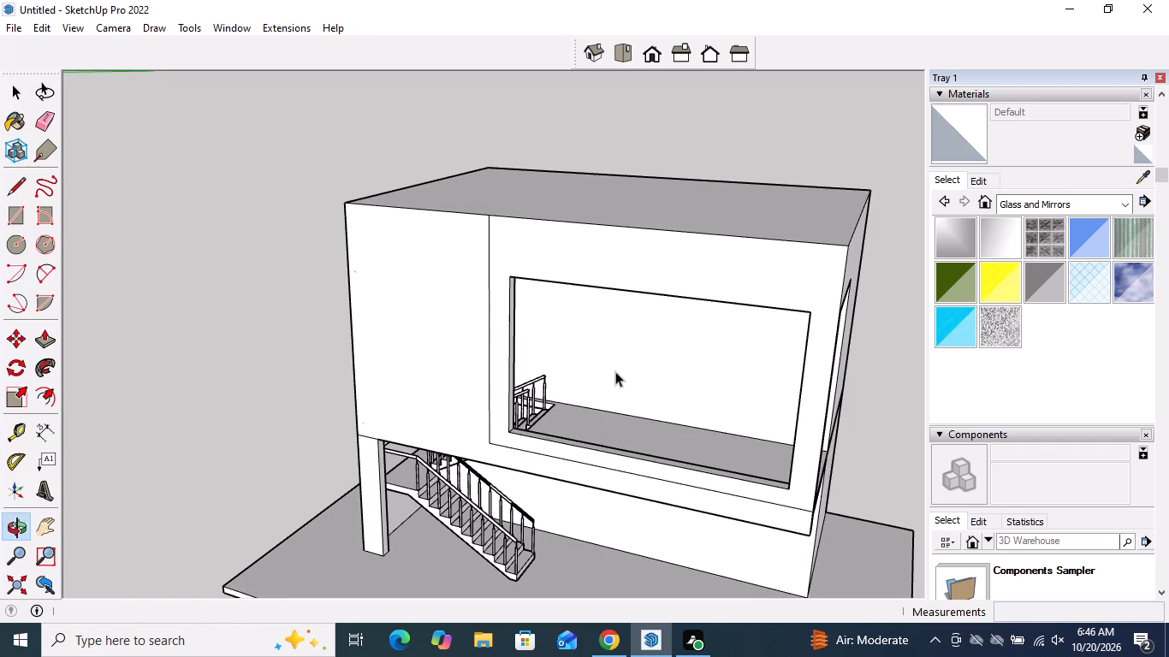
click(45, 349)
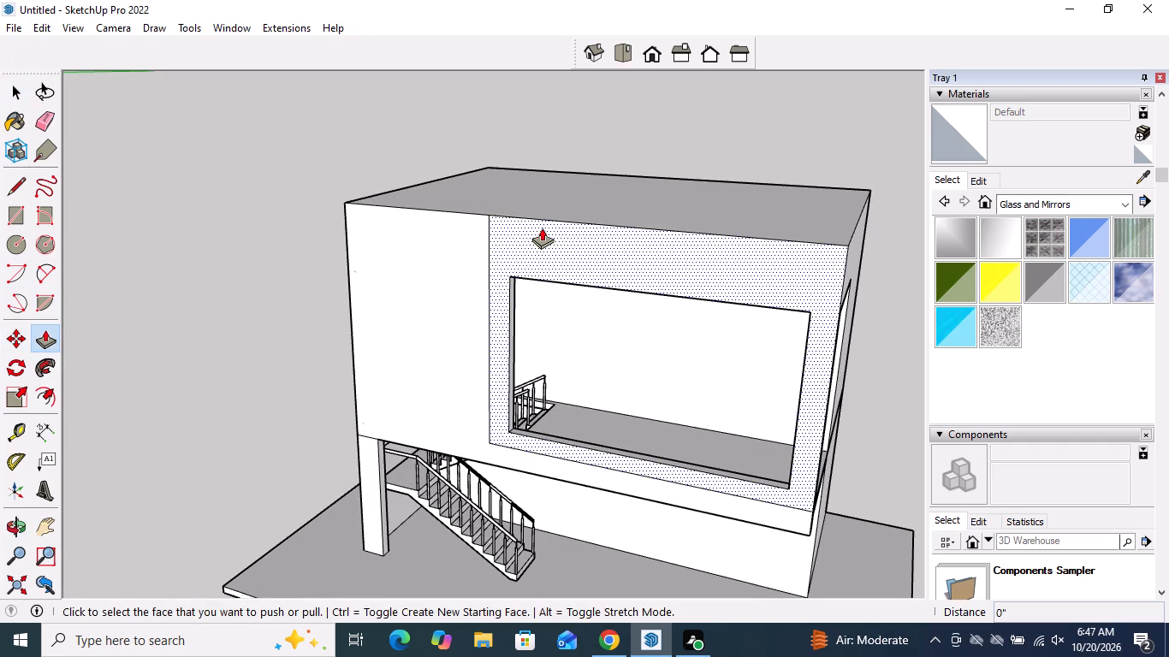
click(543, 237)
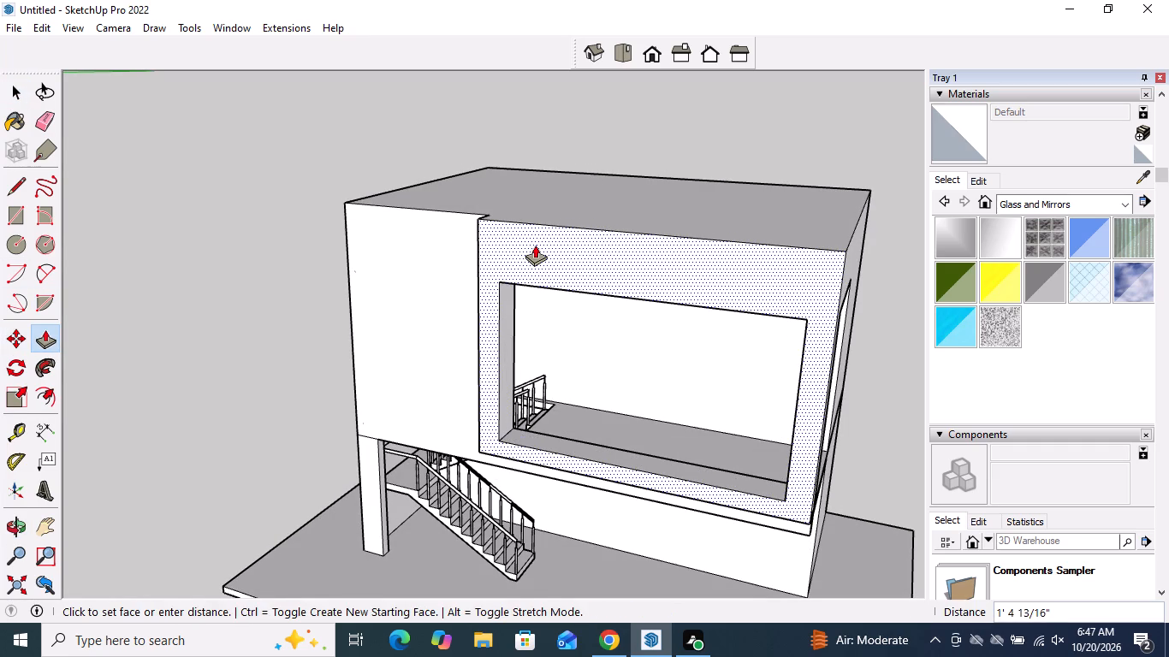
middle_drag(535, 242, 874, 134)
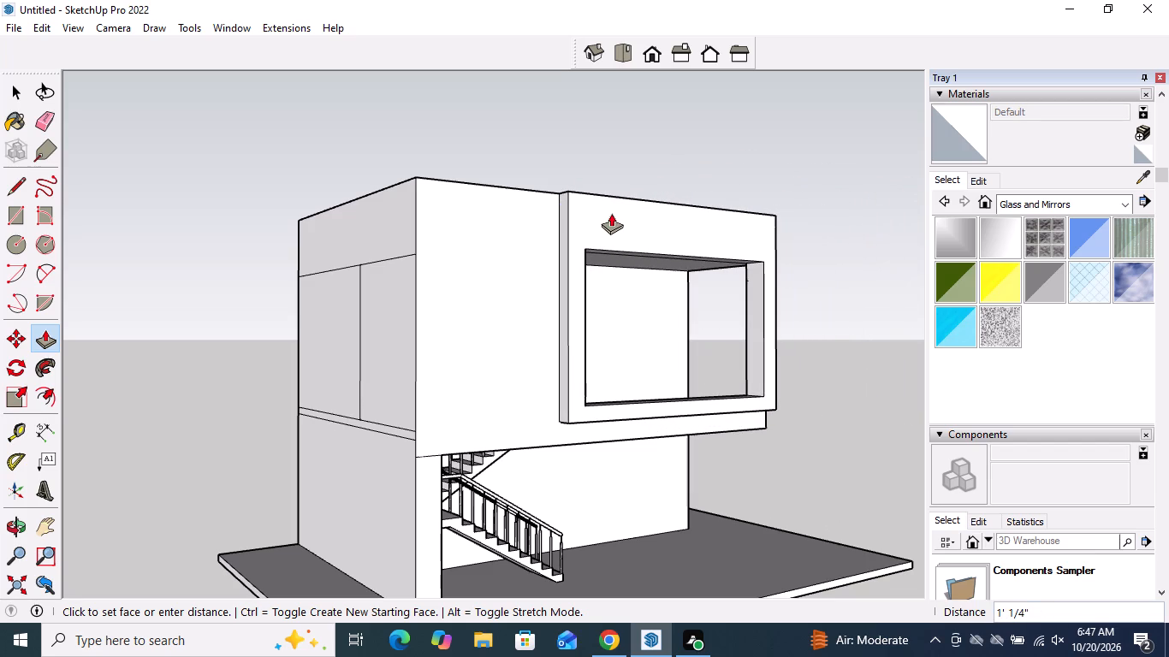
click(610, 213)
key(space)
Draw lines outlining a strip about 1' 5" high directly above the front opening, spanning the opening's full width.
middle_drag(713, 281, 467, 290)
middle_drag(526, 285, 525, 261)
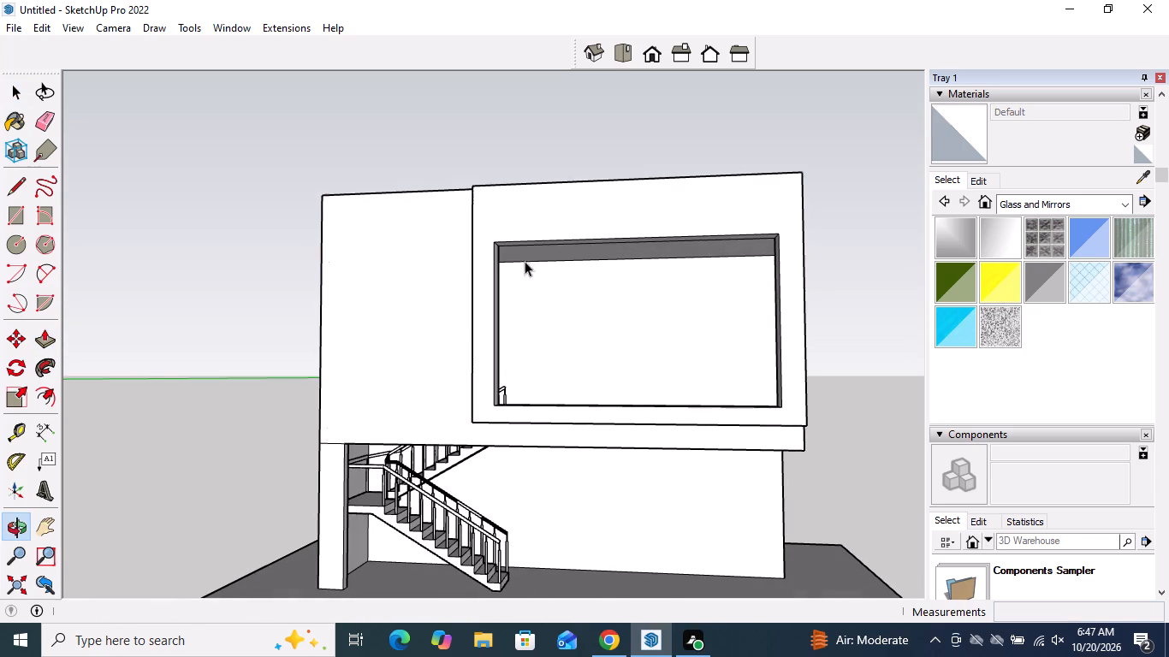
scroll(525, 226, up, 4)
middle_drag(525, 224, 519, 202)
scroll(519, 202, up, 3)
middle_drag(518, 200, 199, 151)
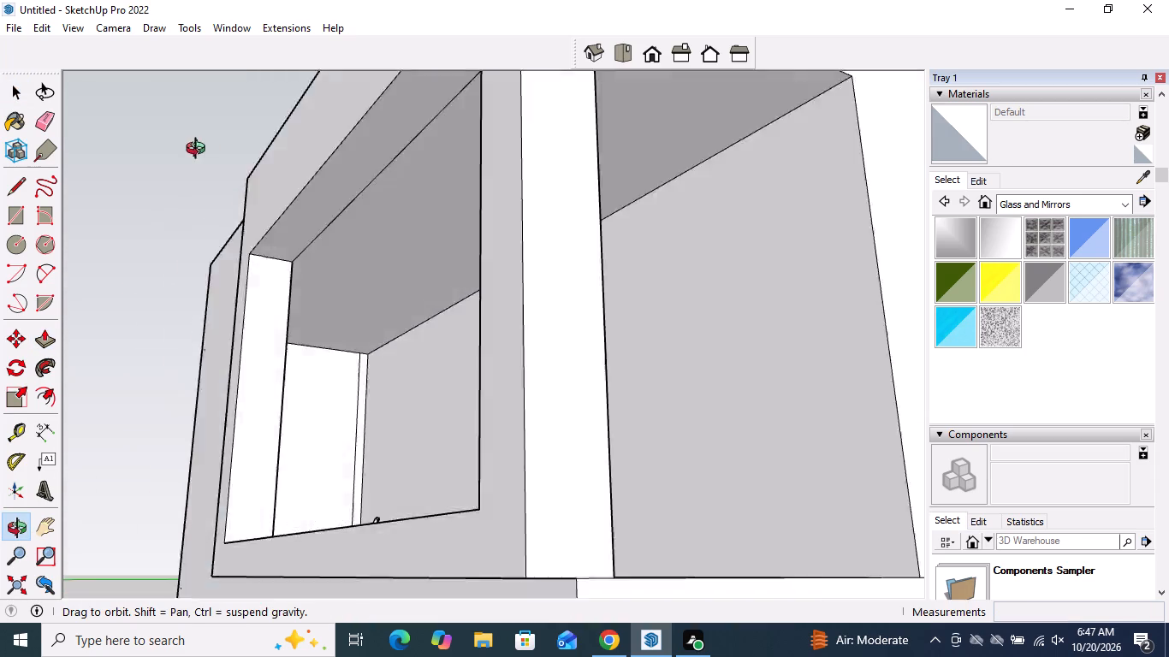
middle_drag(199, 151, 452, 329)
scroll(450, 274, down, 5)
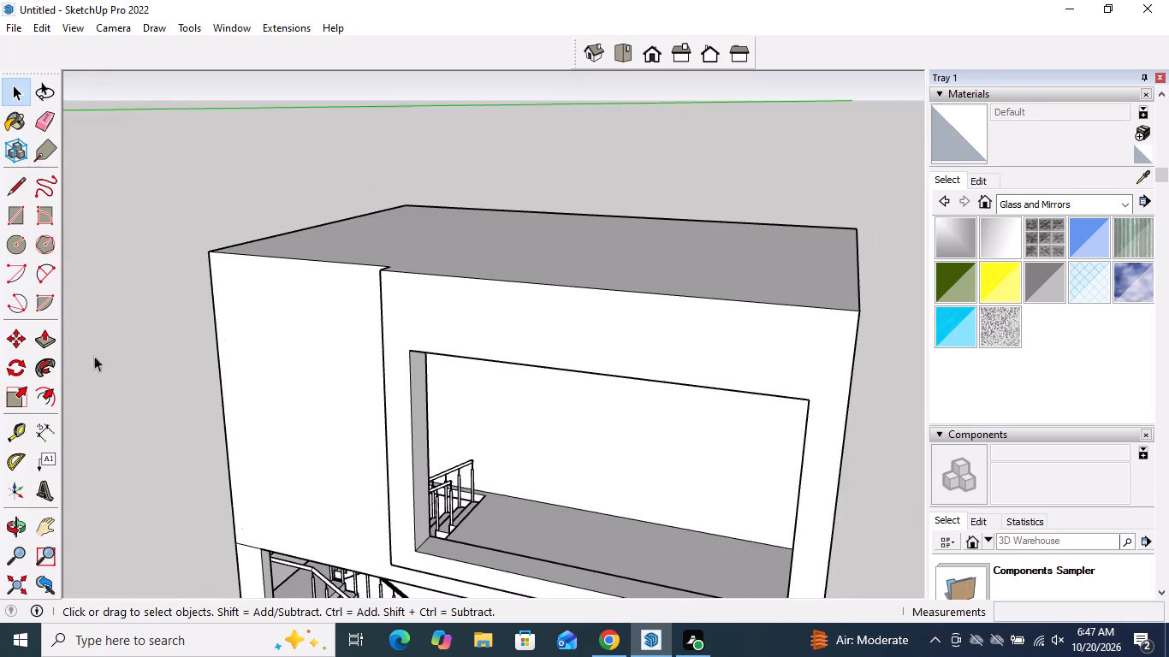
click(22, 190)
click(413, 342)
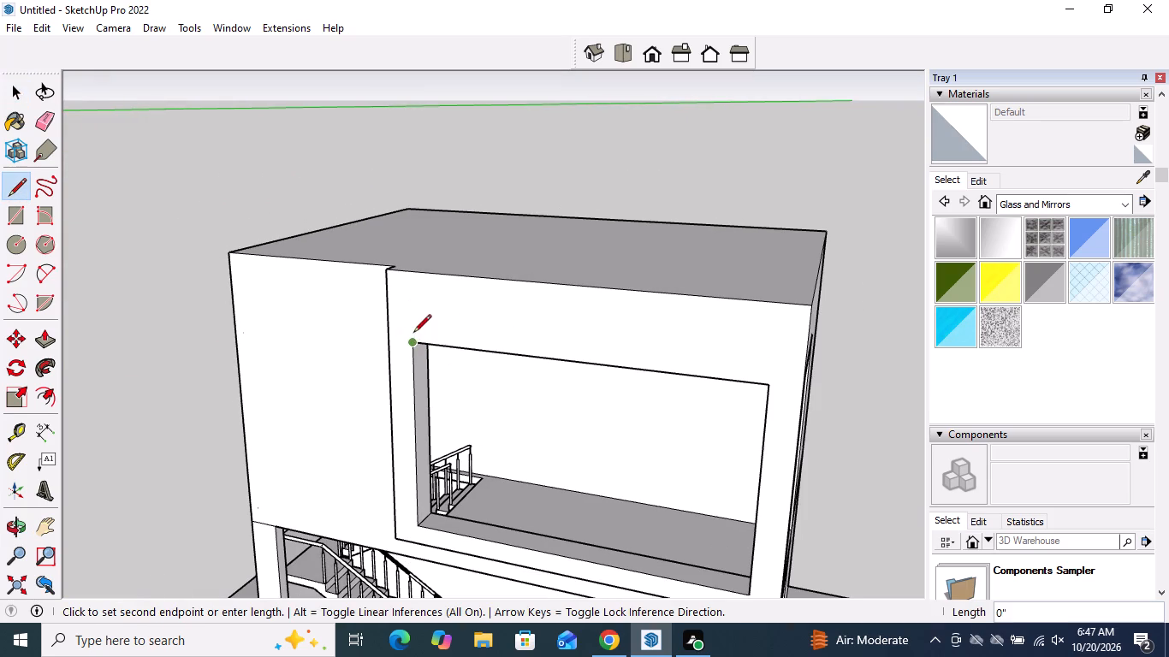
click(413, 313)
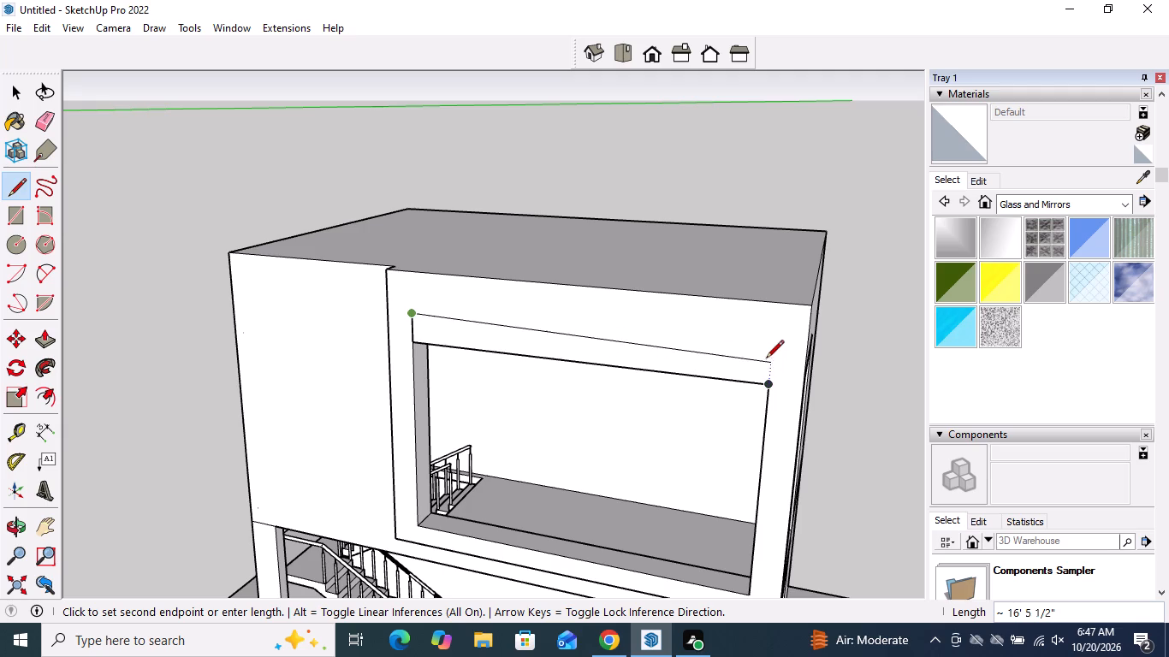
click(768, 353)
click(768, 382)
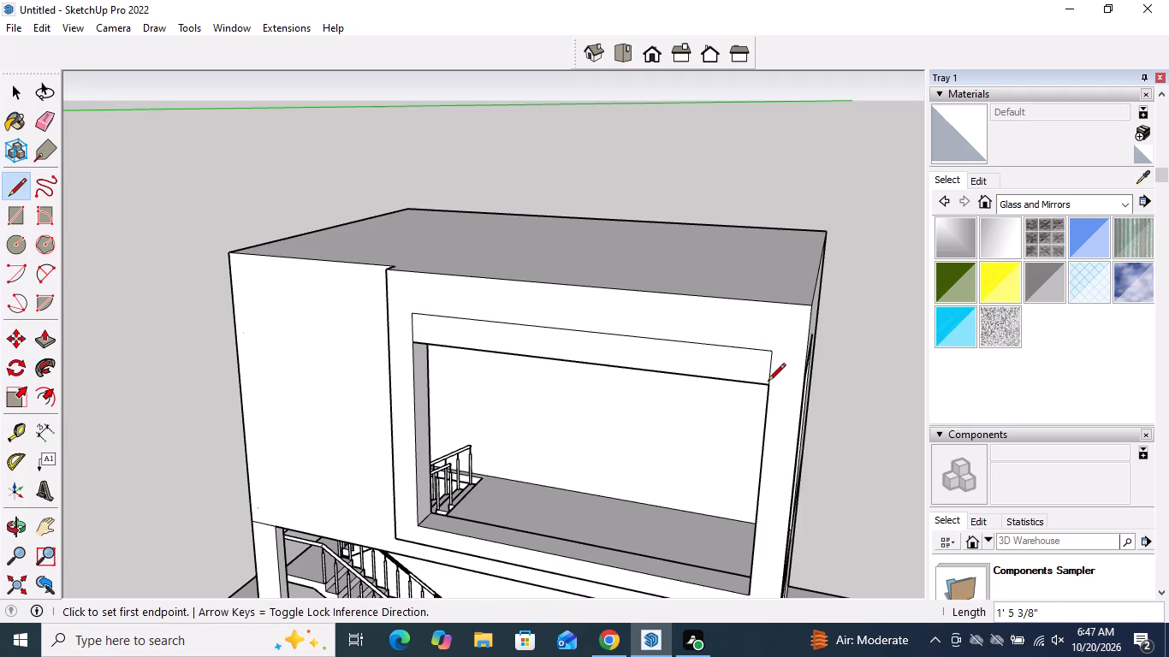
key(space)
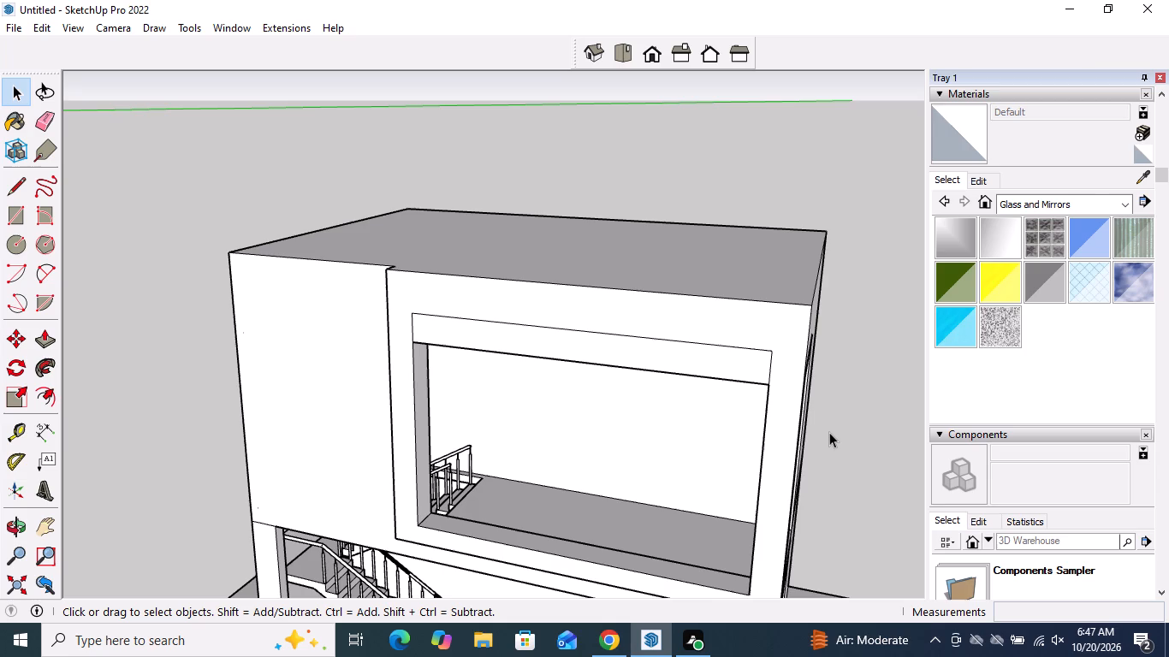
Examine the projecting front panel and the whole building from the front and the staircase side.
scroll(693, 317, down, 3)
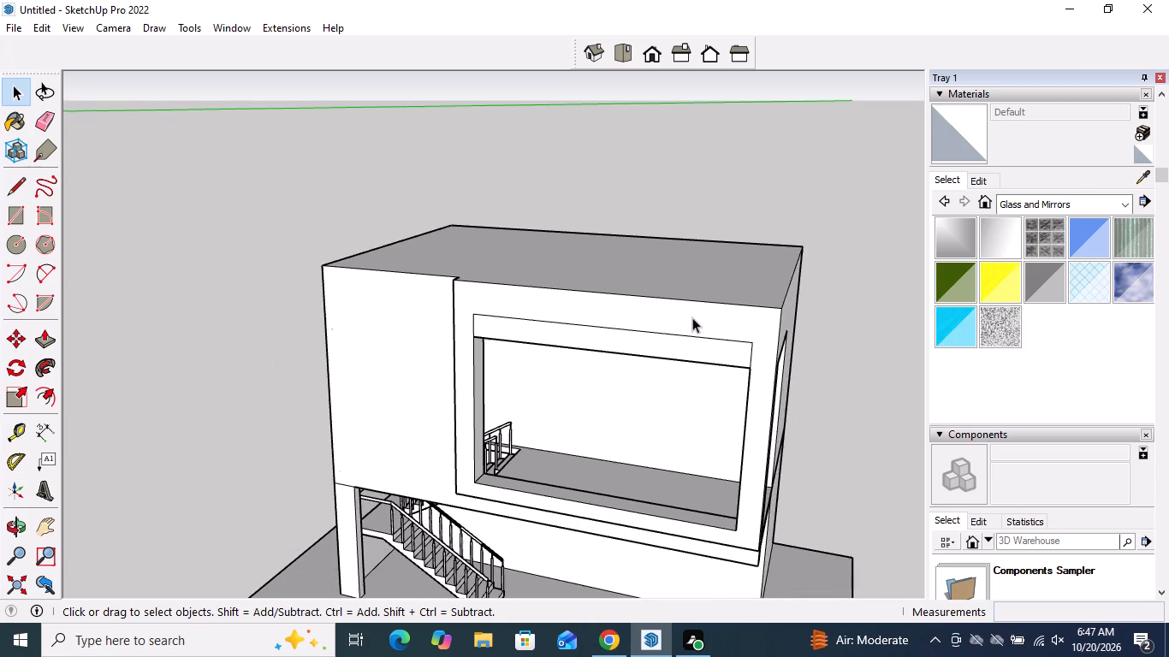
middle_drag(678, 383, 713, 291)
scroll(709, 349, down, 2)
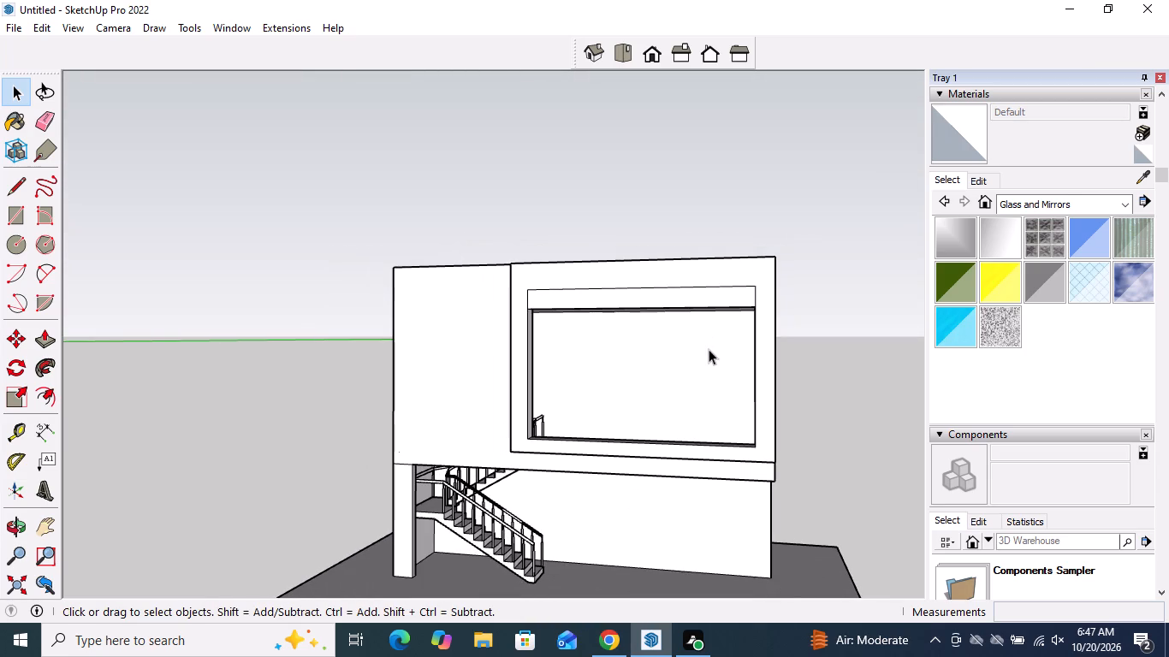
scroll(709, 363, down, 7)
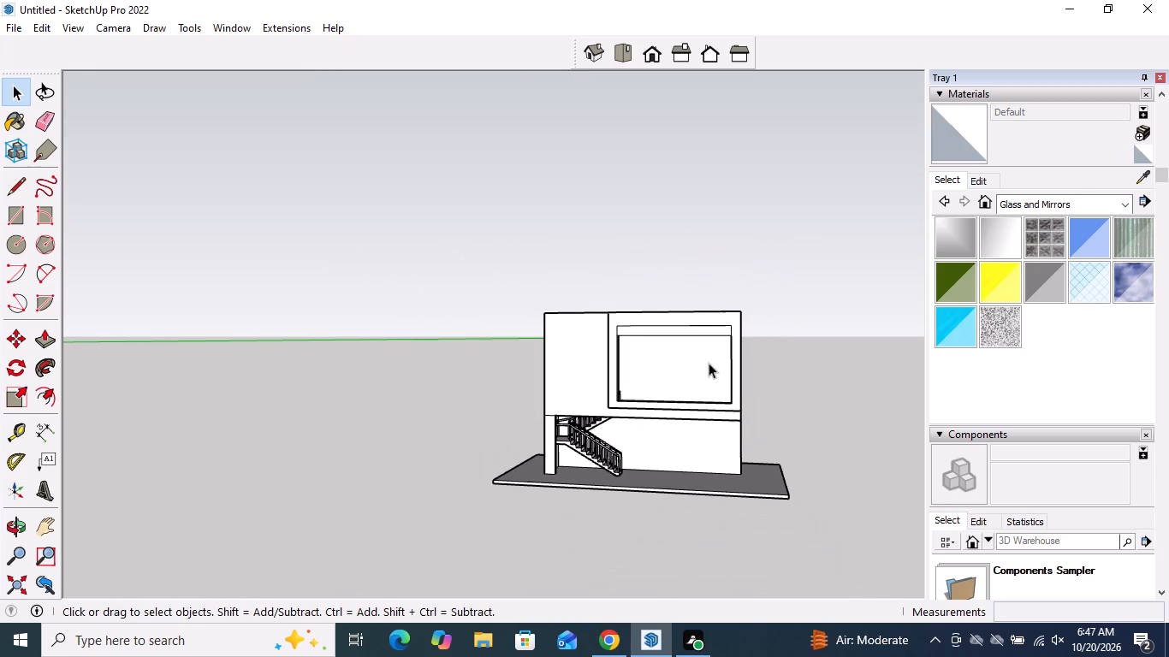
scroll(603, 415, up, 4)
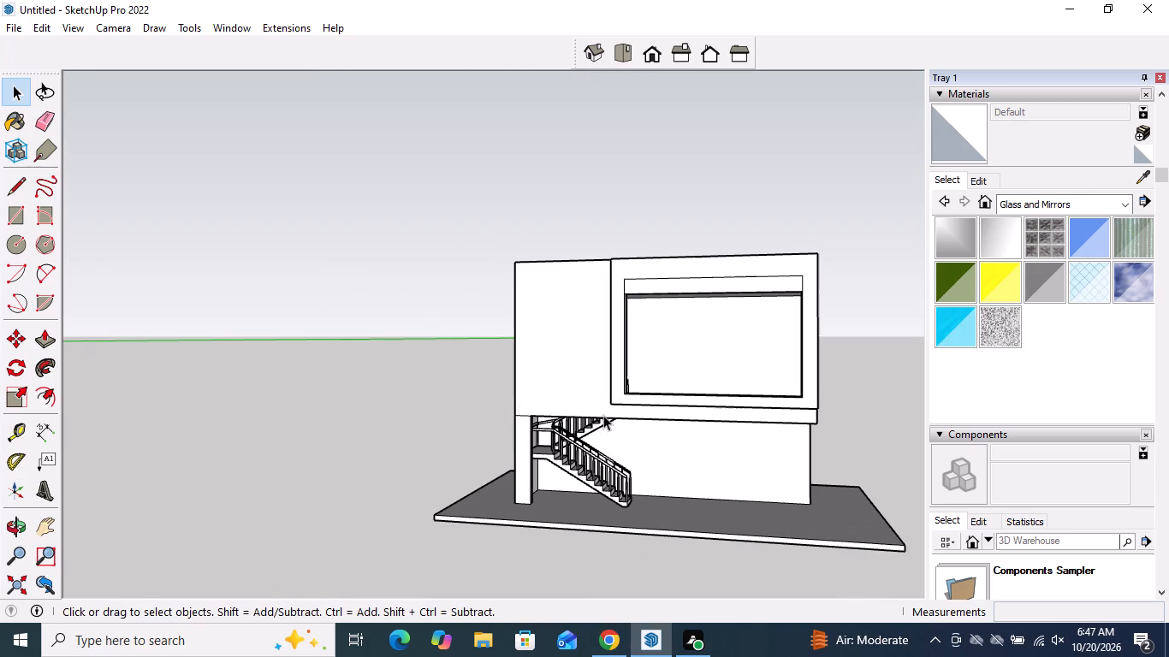
middle_drag(603, 414, 703, 425)
scroll(634, 367, up, 3)
middle_drag(638, 365, 783, 410)
scroll(644, 384, up, 2)
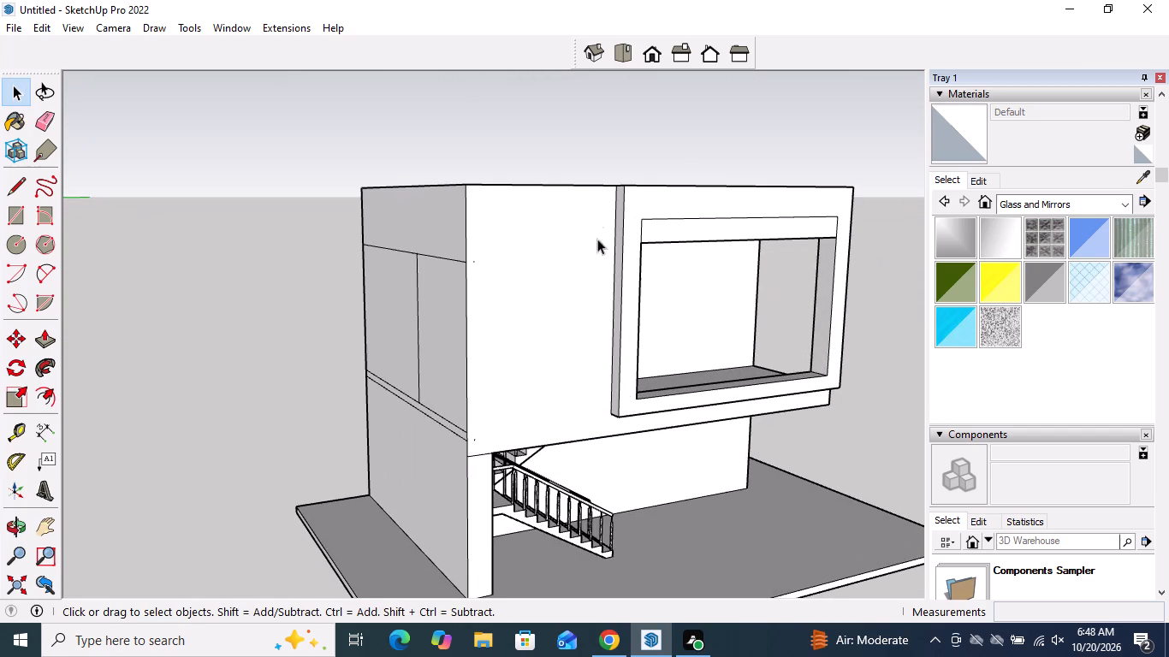
Draw a stepped line on the plain front wall beside the panel, from the roof edge down, across towards the outer corner, and down to the wall's lower edge.
middle_drag(592, 214, 493, 236)
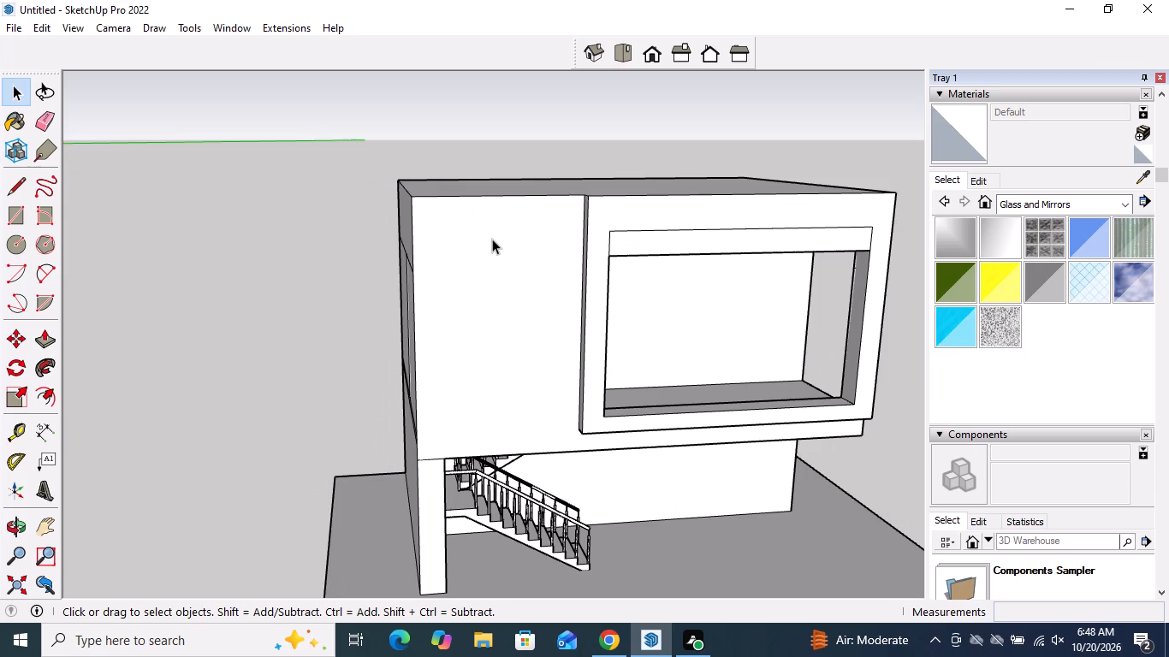
click(21, 188)
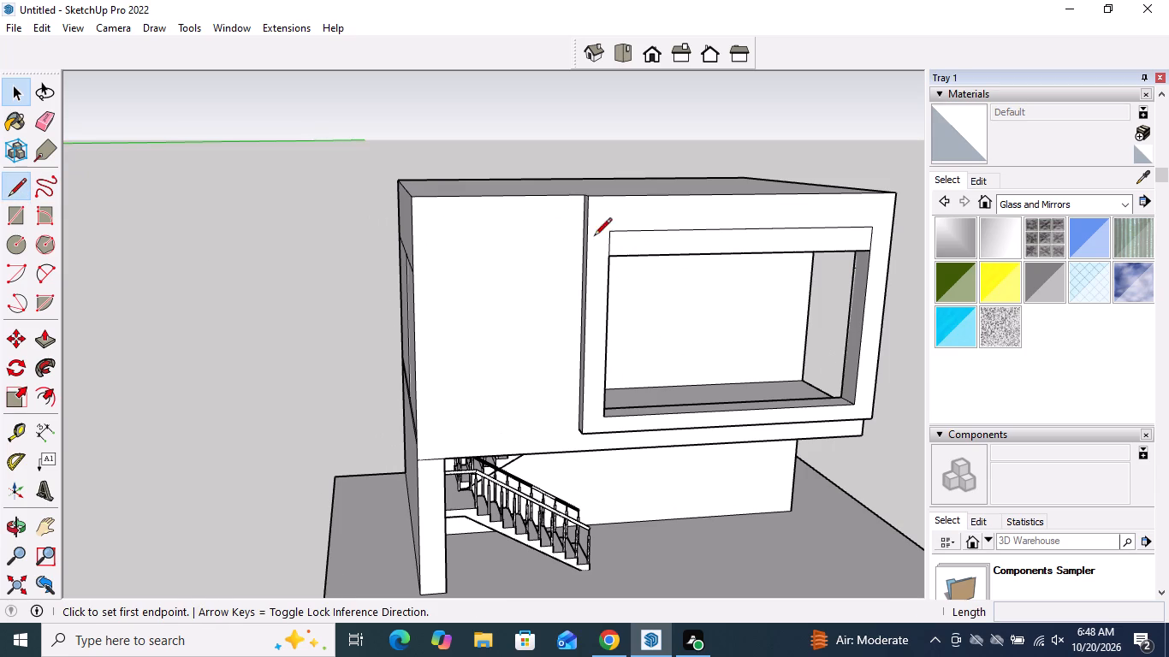
click(513, 197)
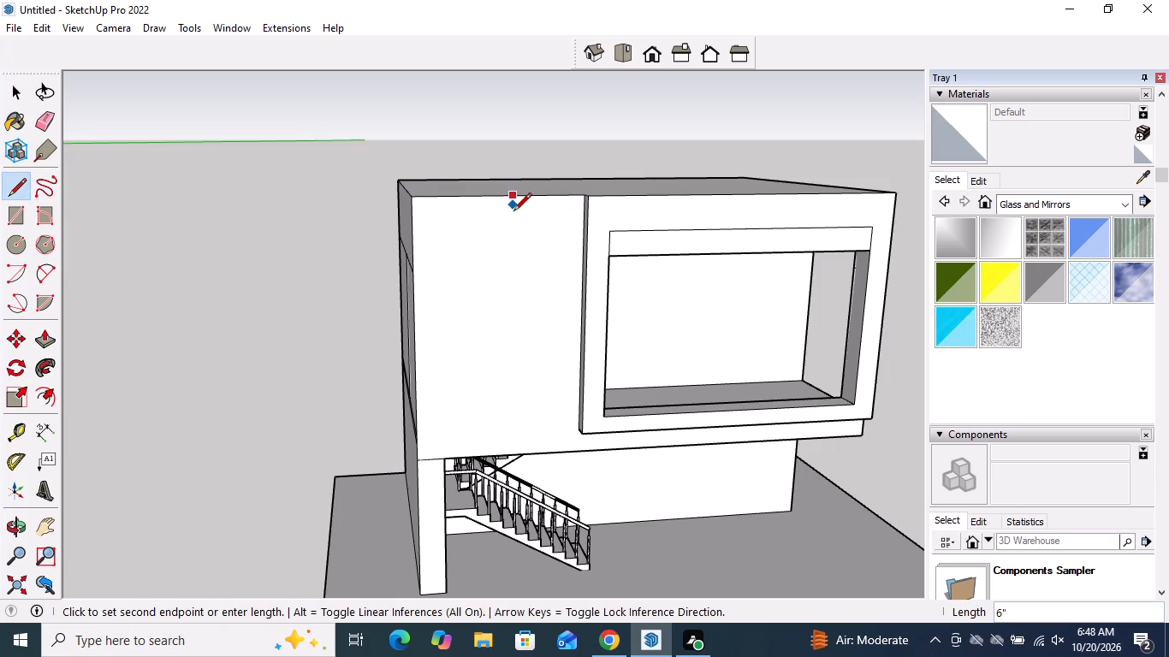
click(513, 216)
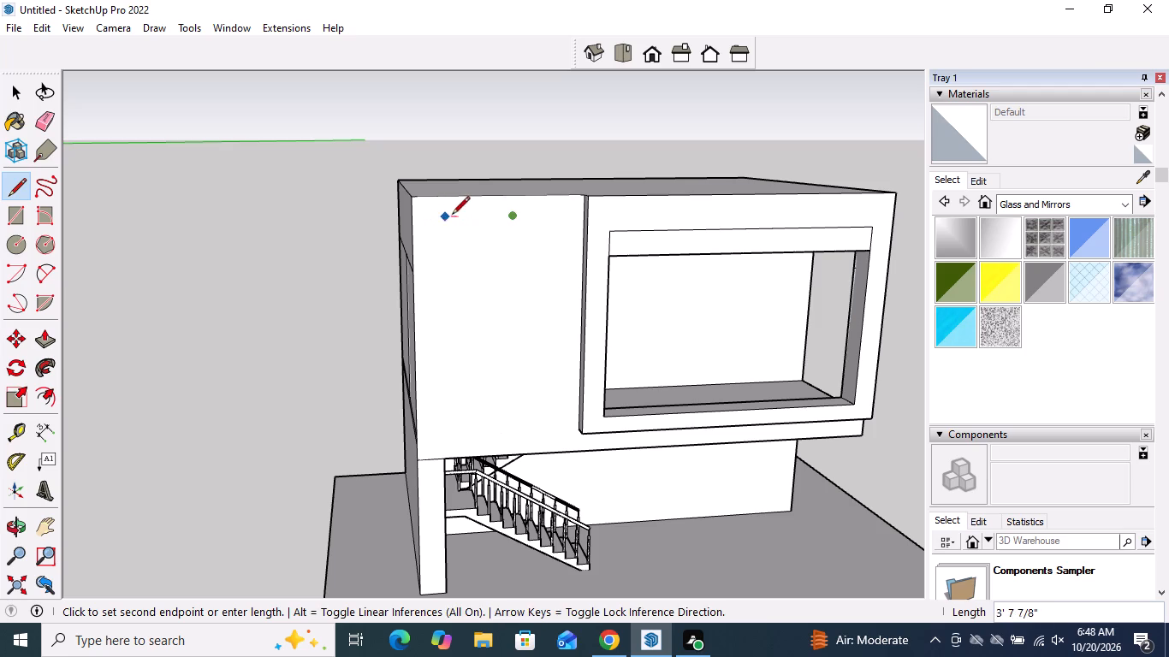
click(472, 216)
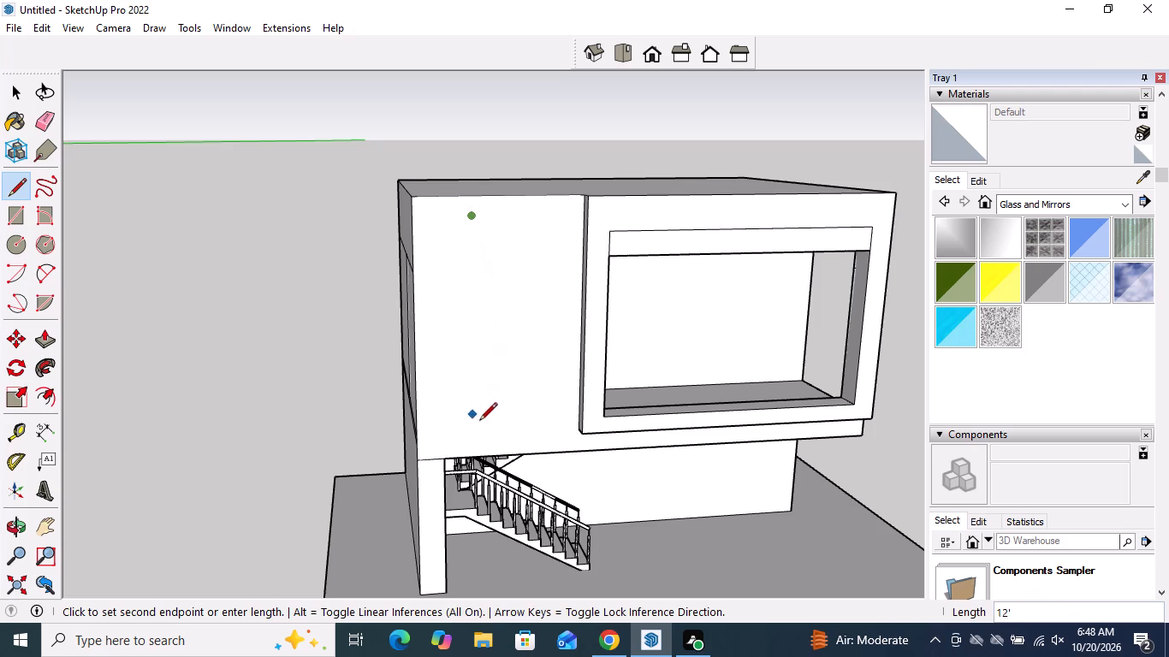
click(472, 459)
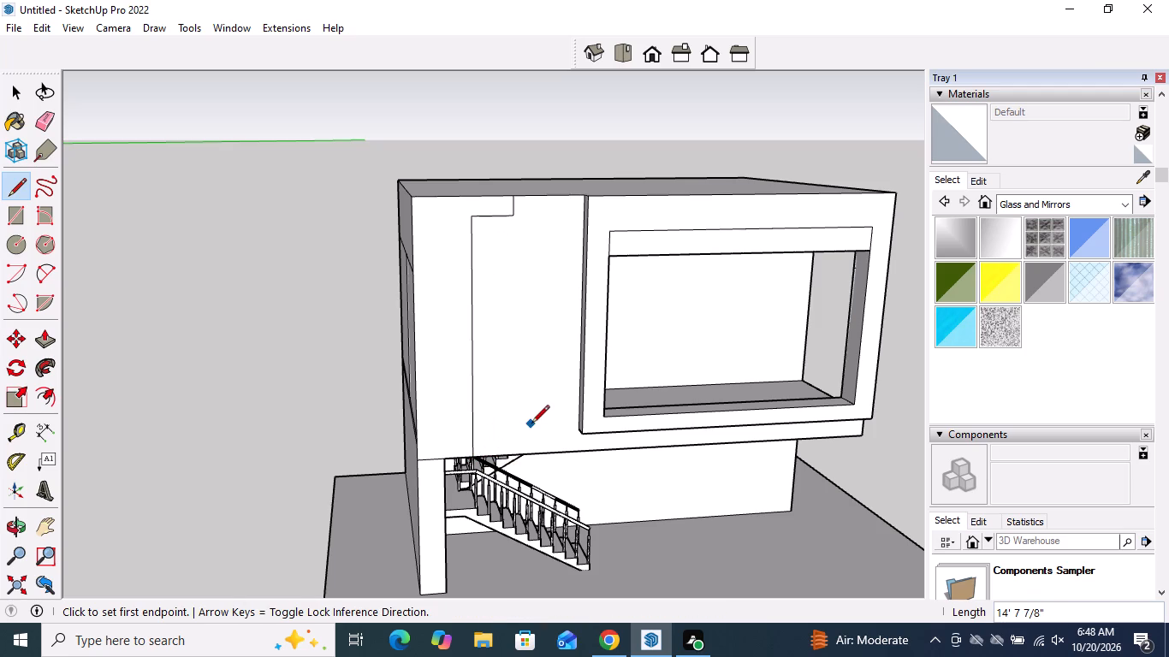
key(space)
Push/Pull the L-shaped face at the front wall's outer corner outward.
middle_drag(549, 328, 472, 302)
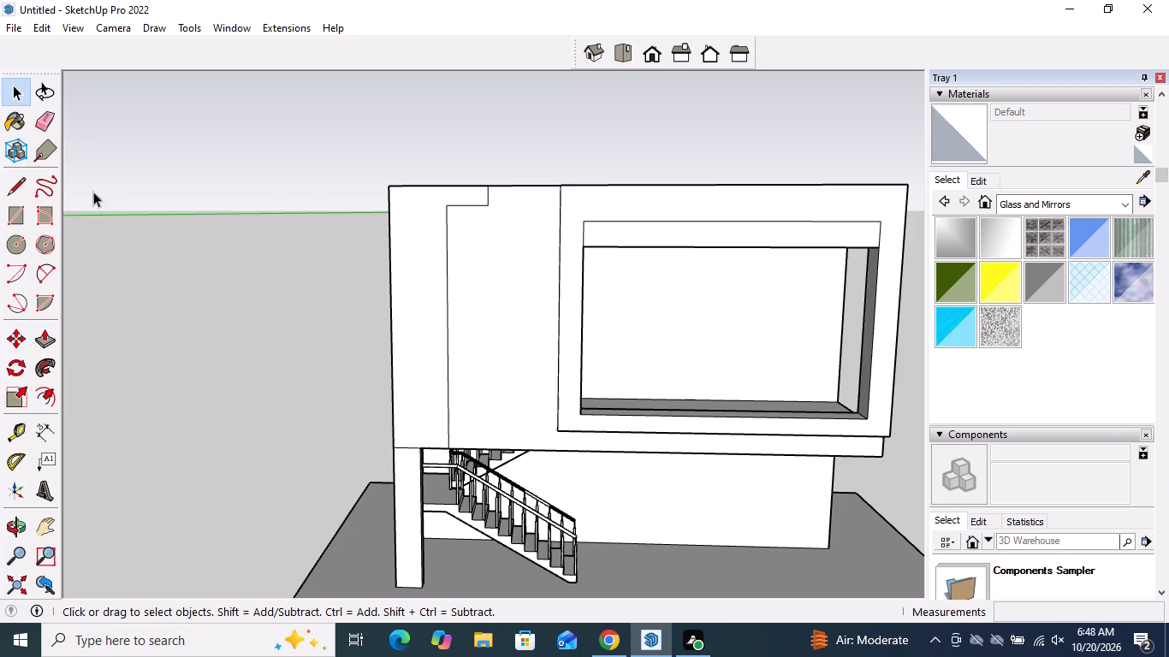
click(46, 337)
drag(308, 351, 467, 339)
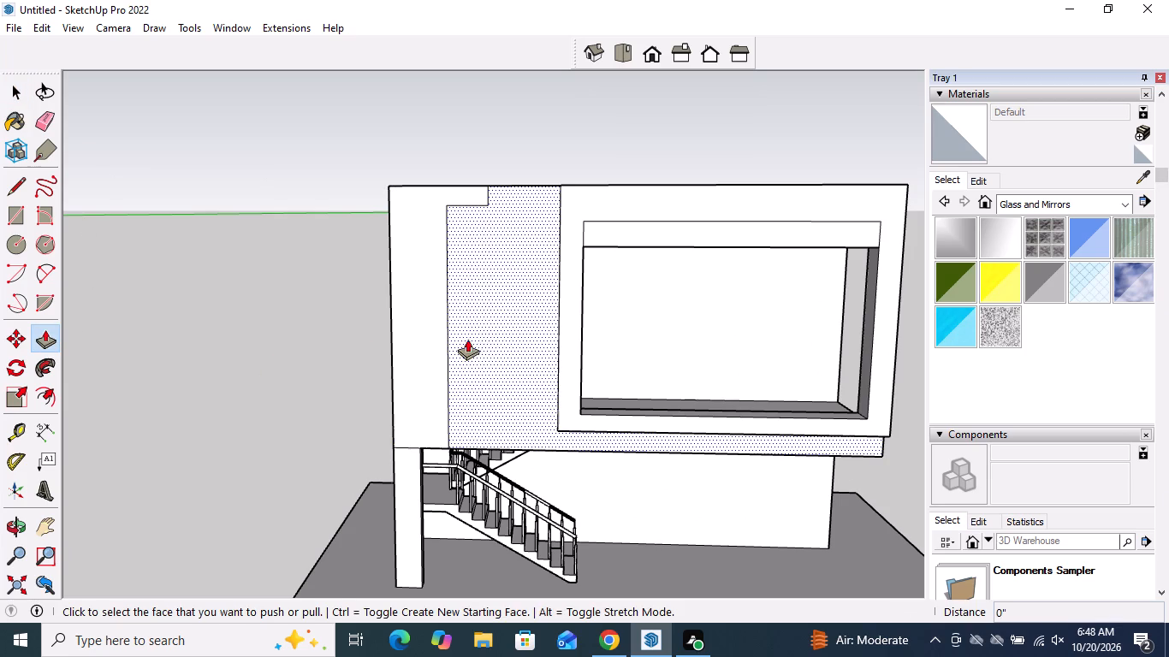
drag(467, 339, 489, 330)
click(422, 327)
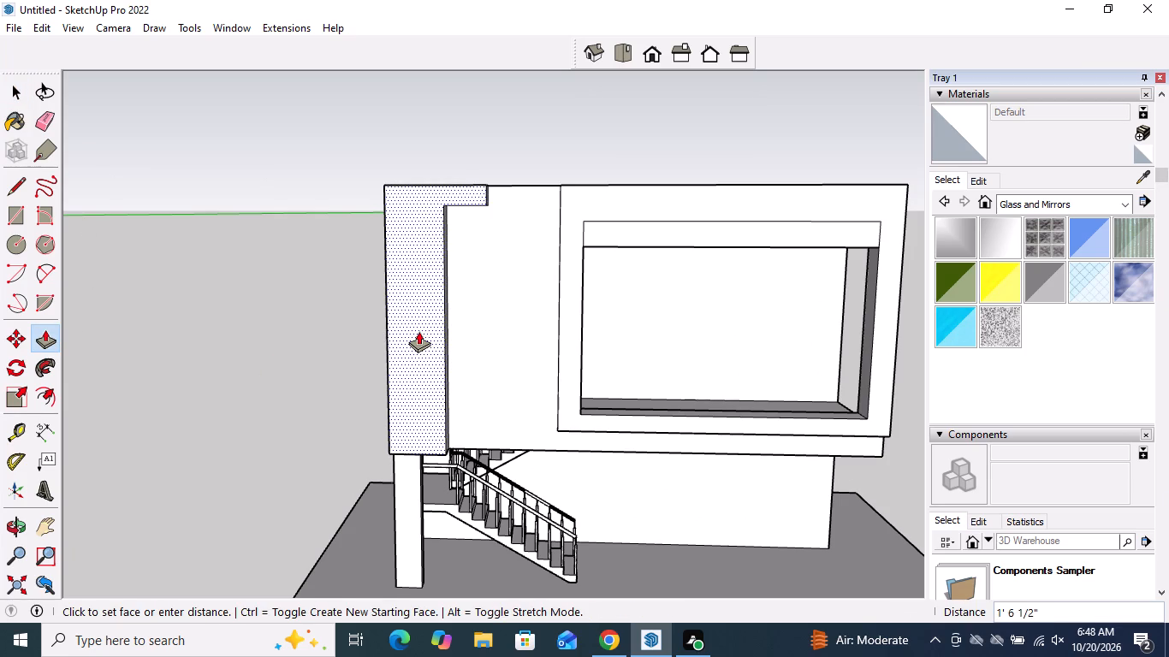
middle_drag(418, 329, 138, 345)
scroll(365, 324, up, 6)
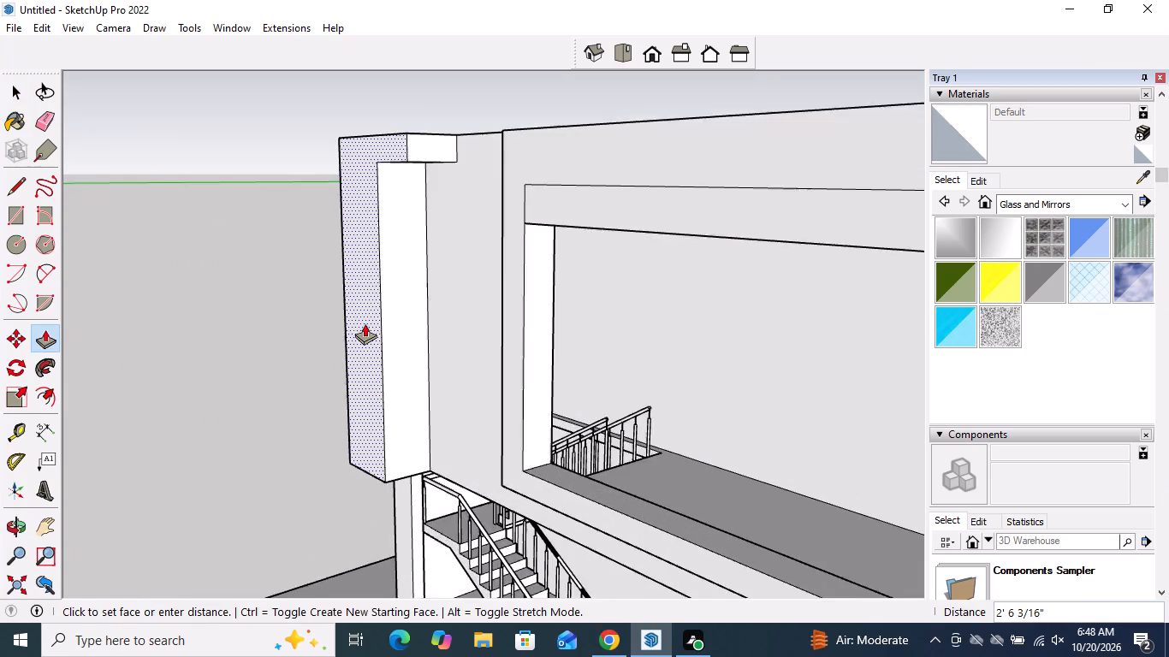
scroll(365, 323, up, 6)
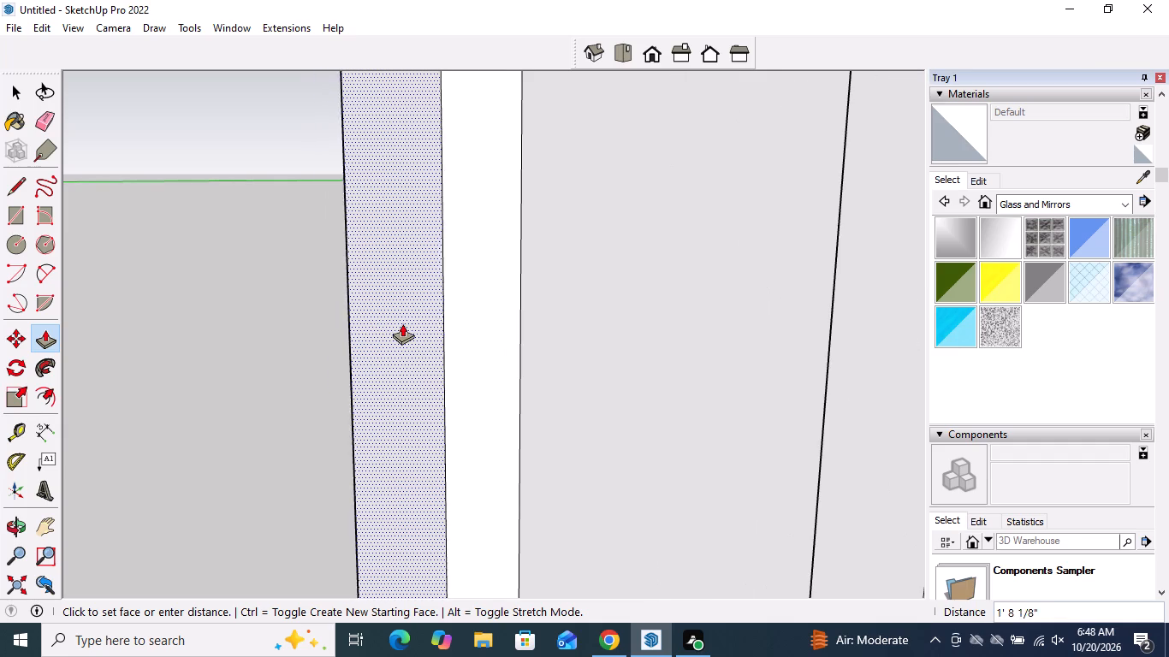
click(450, 311)
key(space)
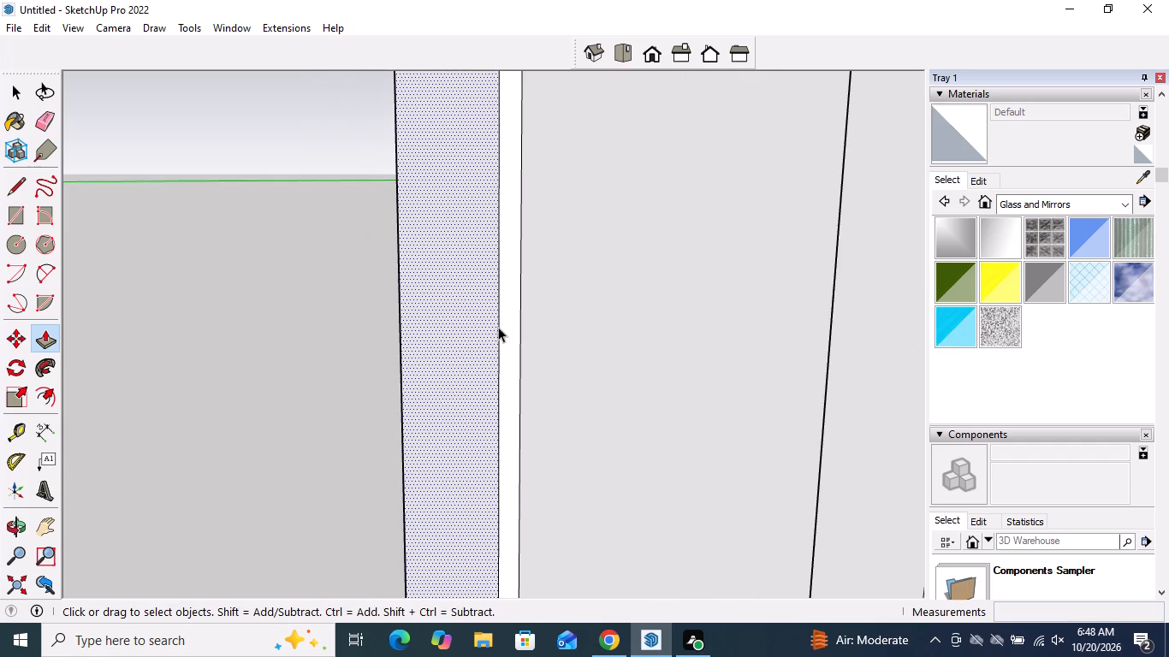
Examine the raised L-shaped corner band and the front facade from the side and straight on.
scroll(498, 327, down, 11)
middle_drag(500, 352, 986, 411)
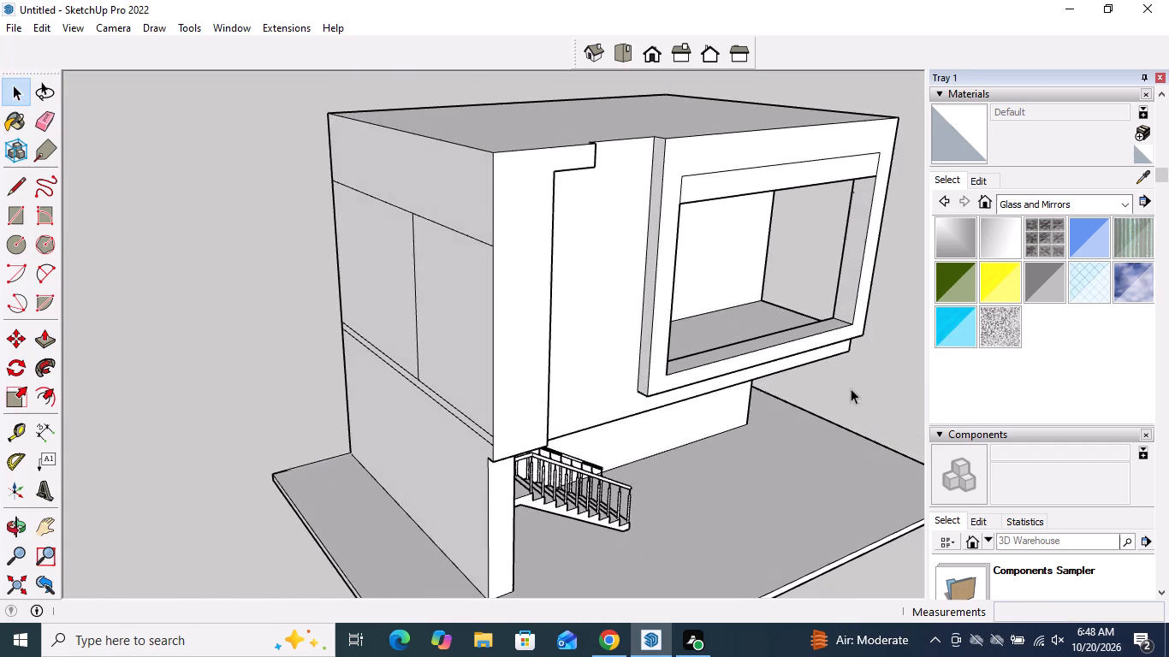
scroll(597, 346, down, 2)
middle_drag(589, 341, 544, 312)
scroll(544, 312, up, 2)
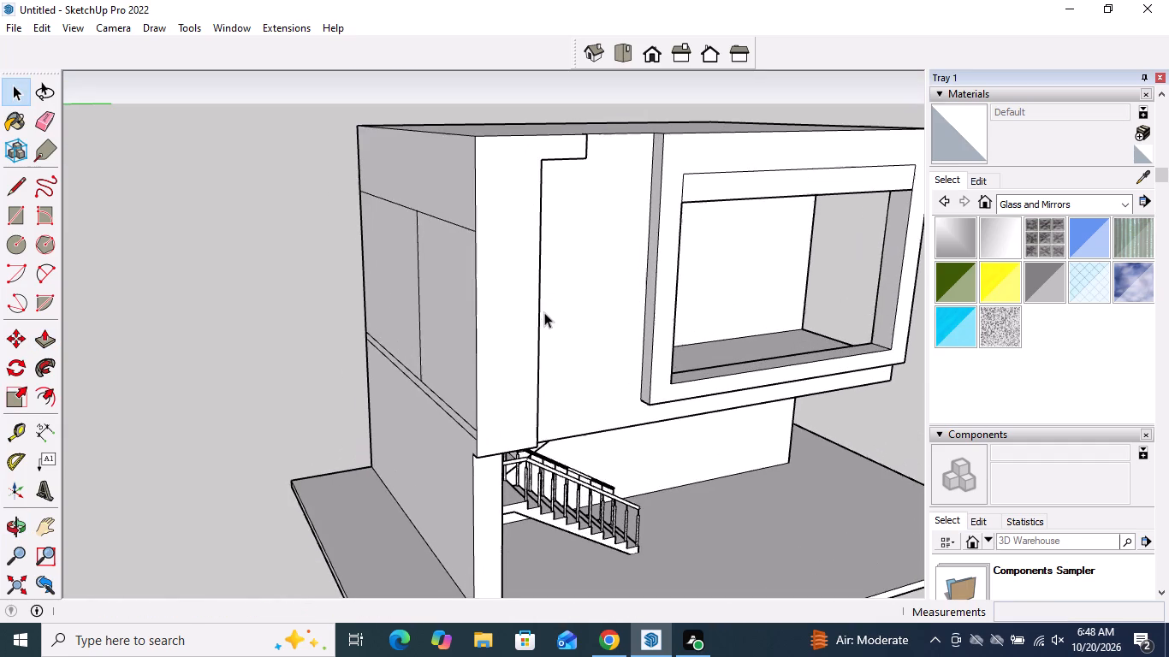
scroll(544, 312, up, 1)
middle_drag(535, 309, 397, 222)
scroll(402, 259, down, 4)
drag(408, 274, 400, 275)
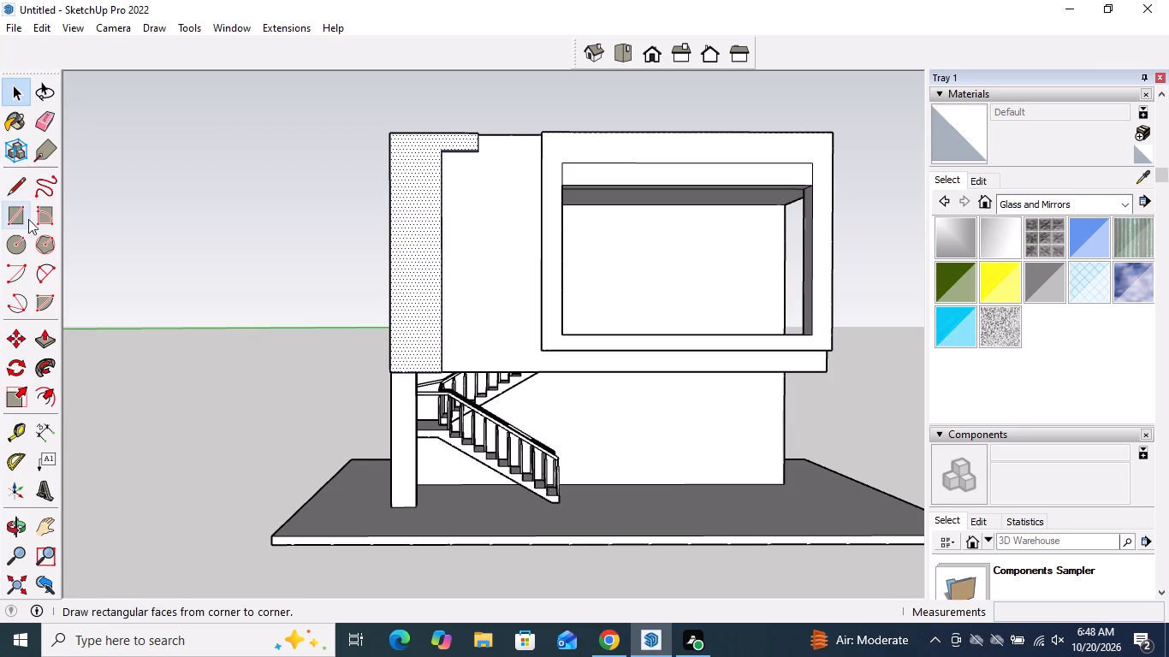
Draw a vertical line about 1' 5" long from the projecting frame's bottom edge down to the front wall's lower edge.
click(6, 186)
drag(5, 185, 21, 192)
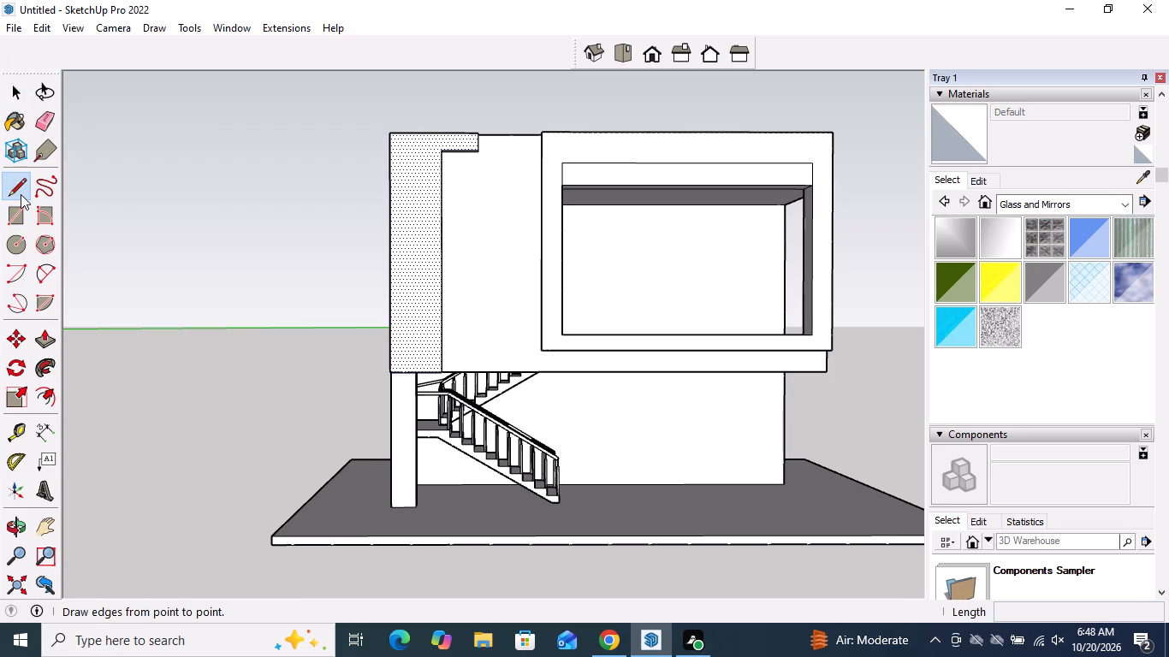
scroll(632, 390, up, 6)
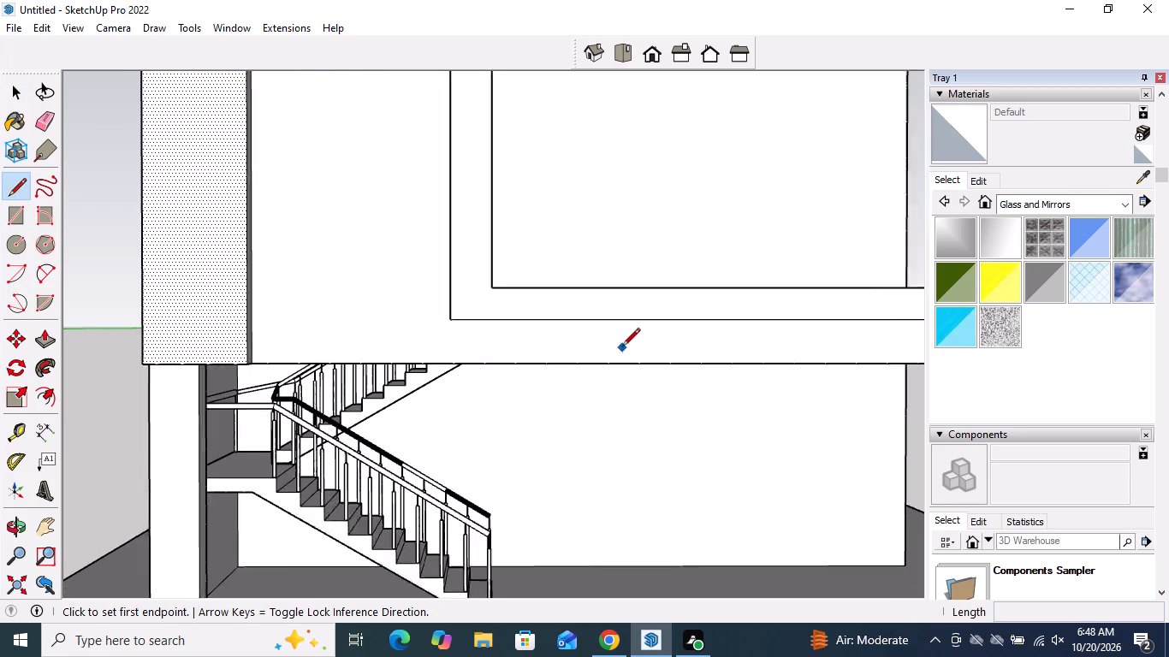
scroll(622, 347, up, 1)
middle_drag(606, 334, 603, 214)
click(598, 222)
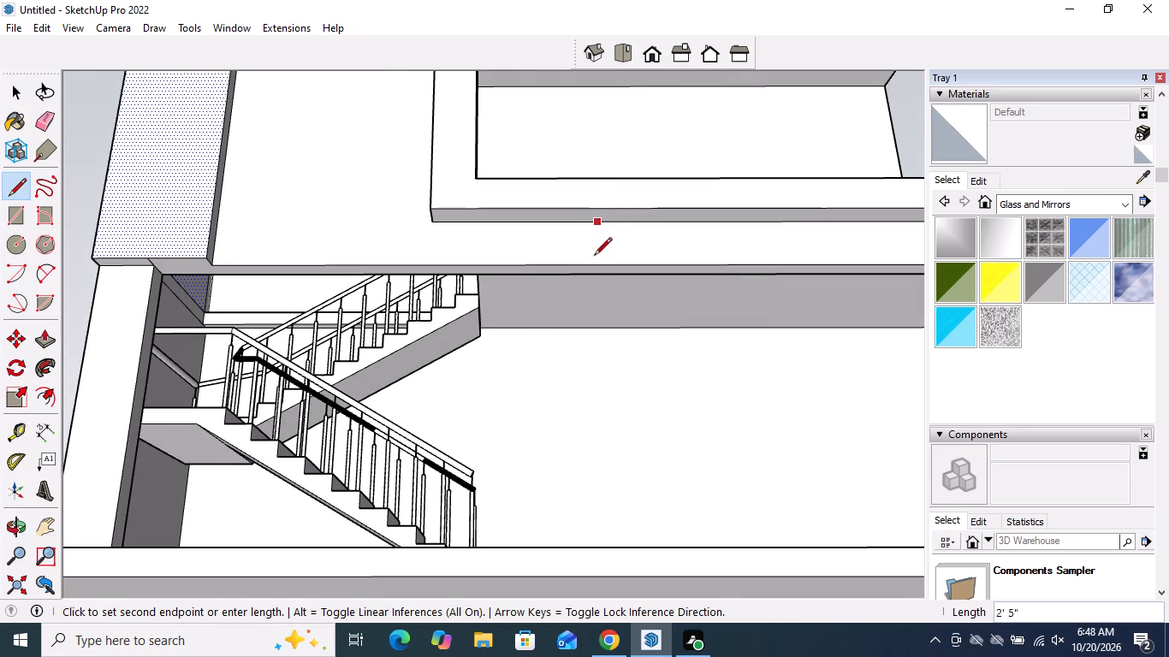
click(596, 264)
key(ctrl+z)
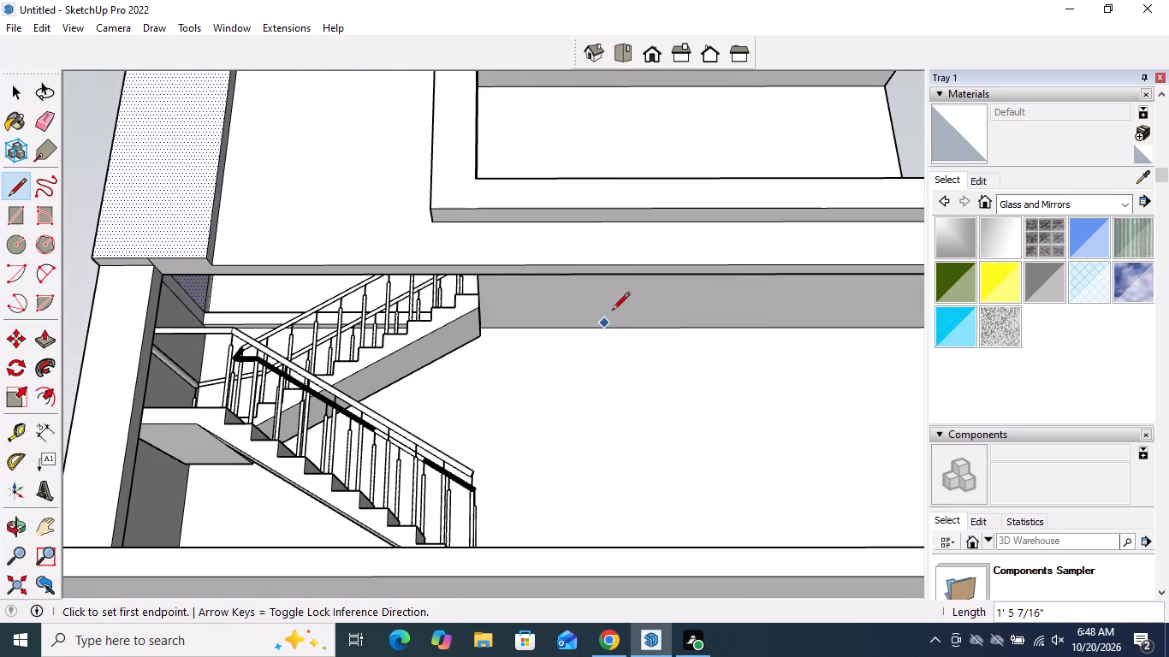
click(598, 225)
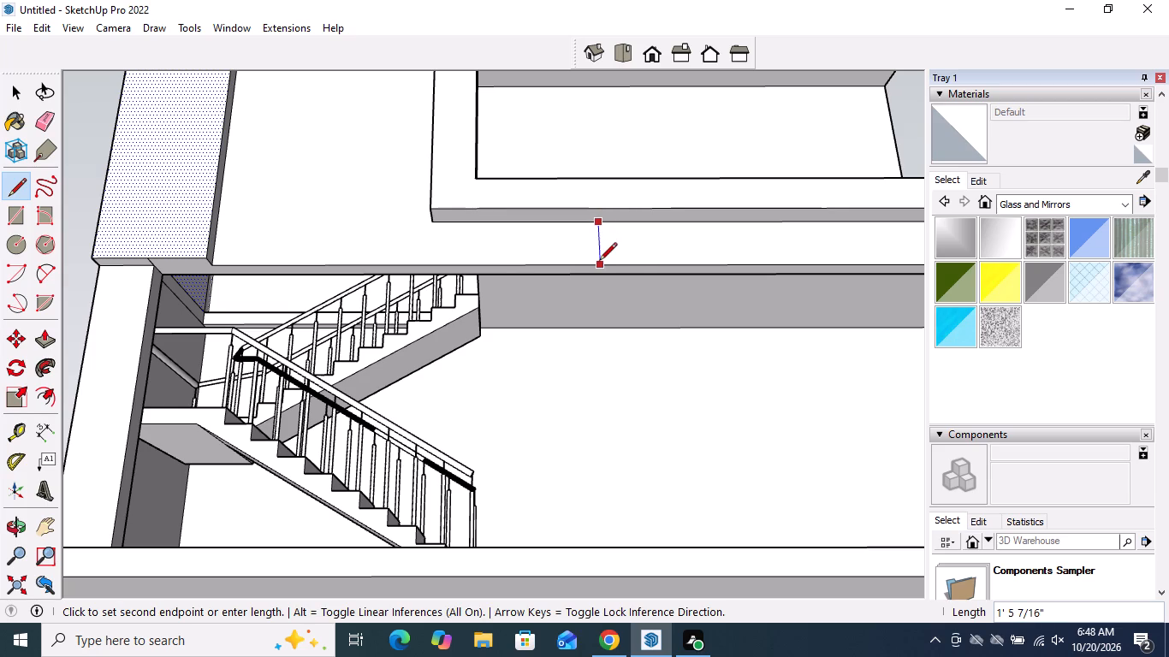
middle_drag(599, 263, 586, 394)
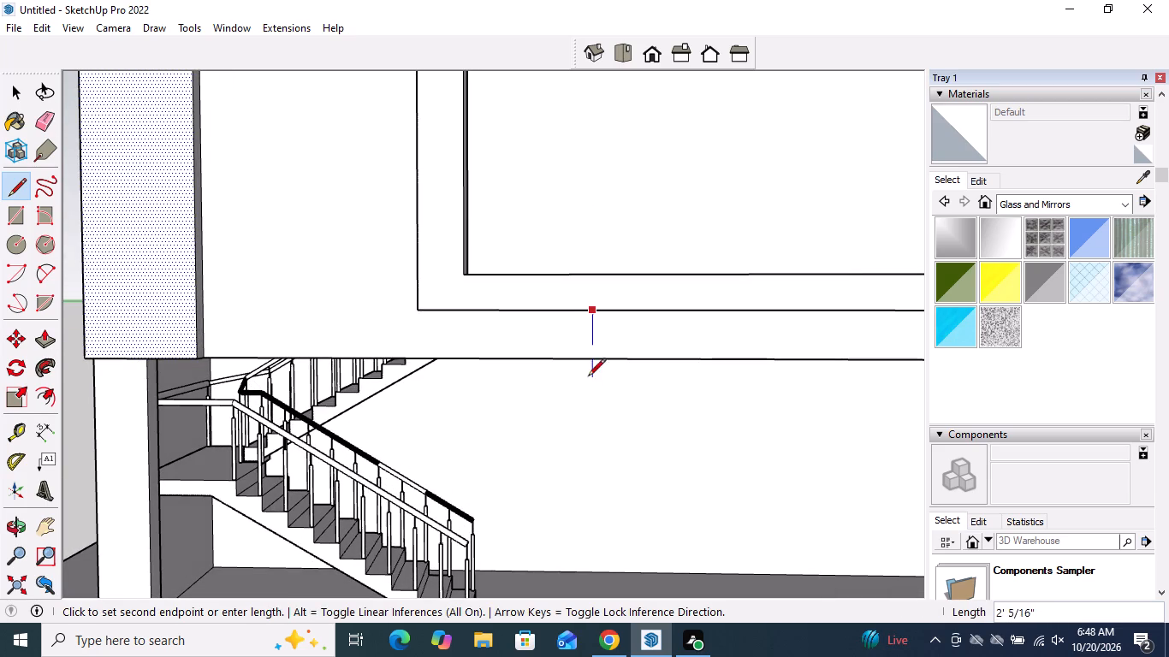
click(592, 358)
key(space)
scroll(595, 379, down, 9)
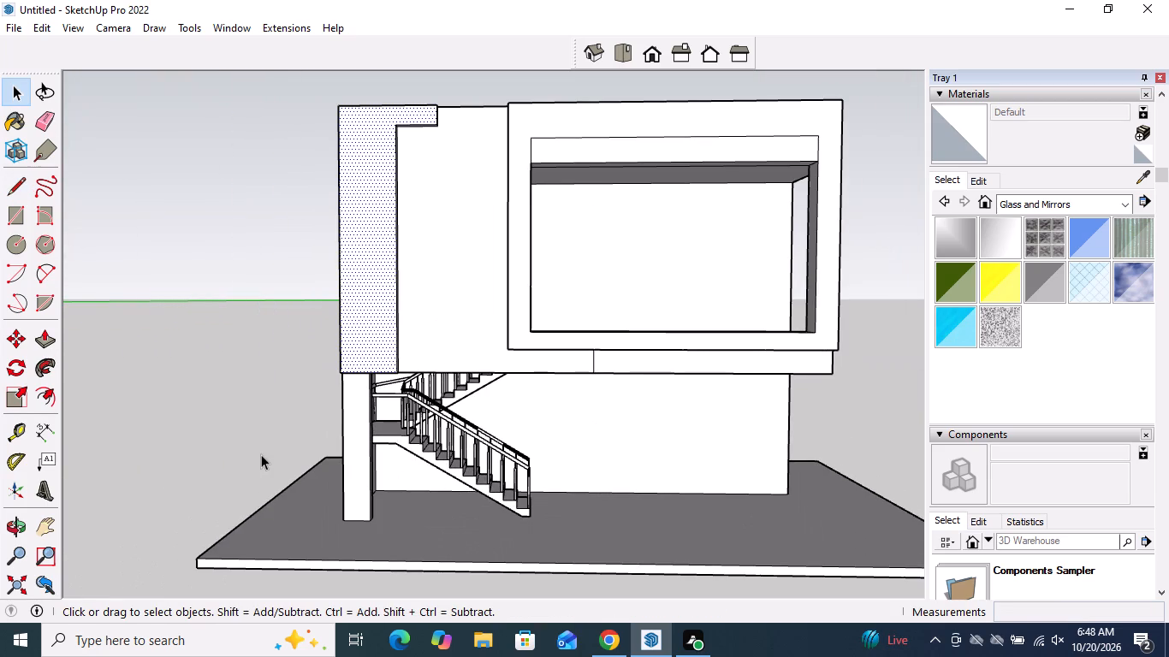
click(219, 319)
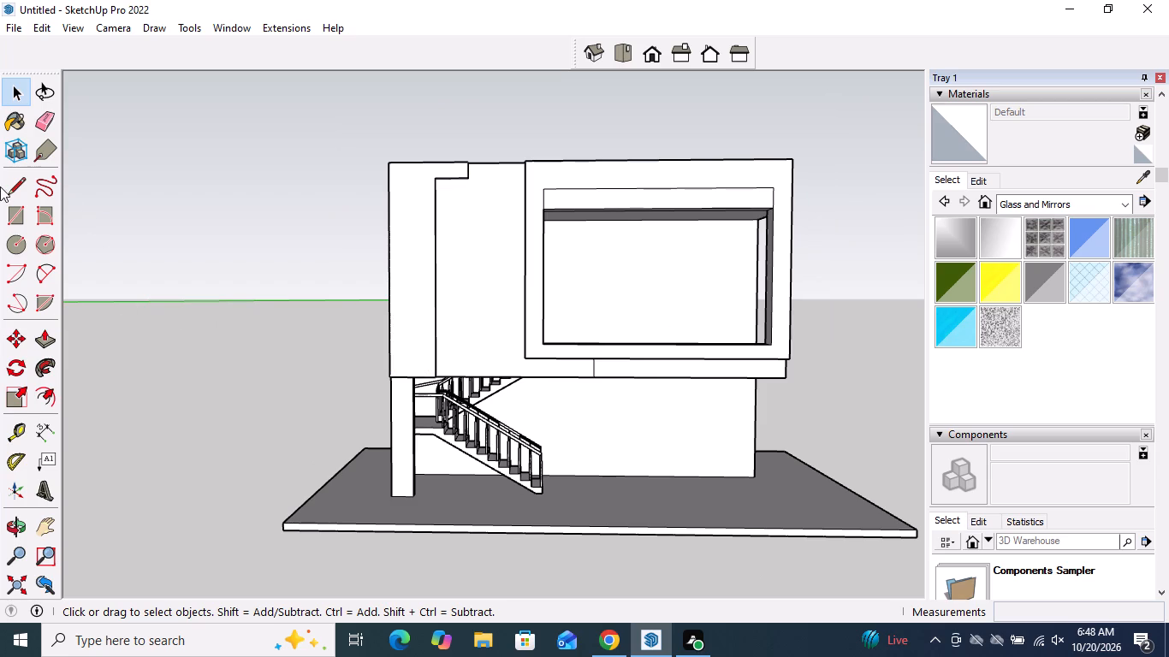
Draw a horizontal line across the plain front wall from the projecting frame's side to the L-shaped corner band, slightly above the frame's bottom.
click(0, 186)
click(8, 186)
scroll(488, 317, up, 3)
middle_drag(488, 324, 637, 355)
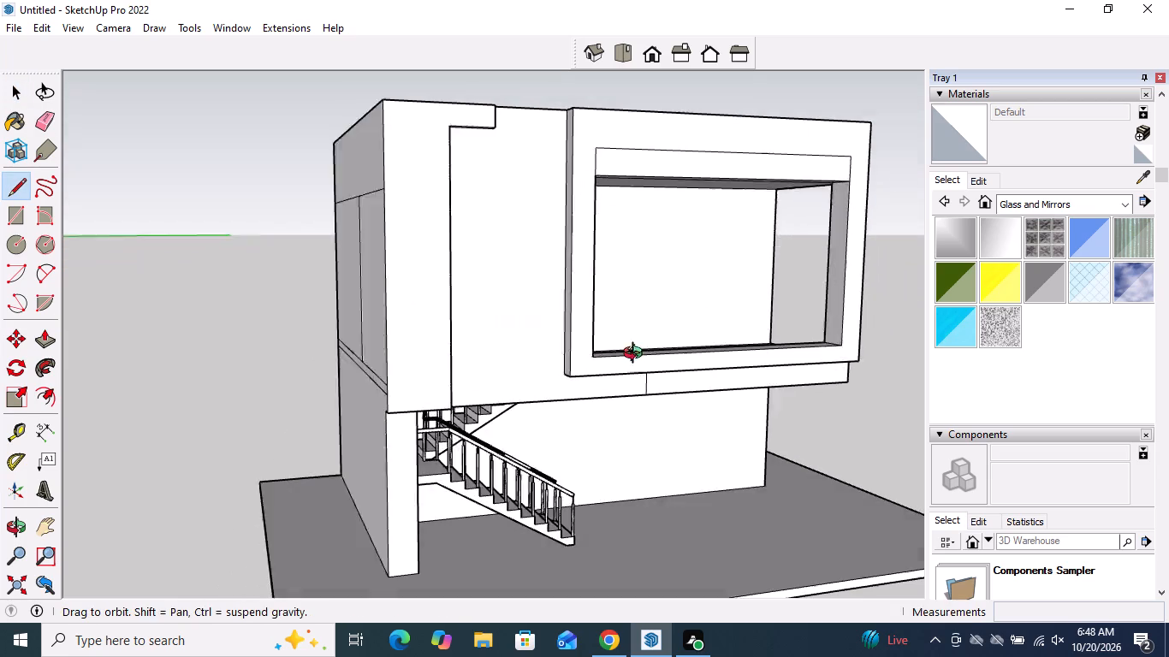
middle_drag(637, 355, 650, 357)
scroll(572, 367, up, 5)
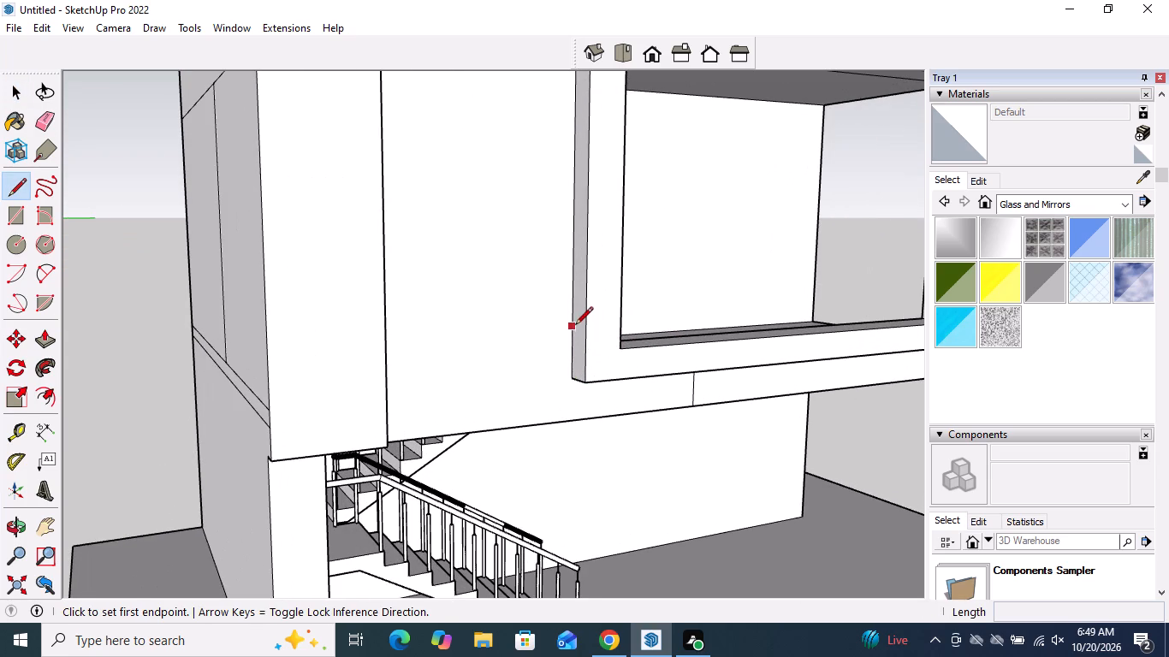
click(575, 312)
middle_drag(466, 315, 128, 328)
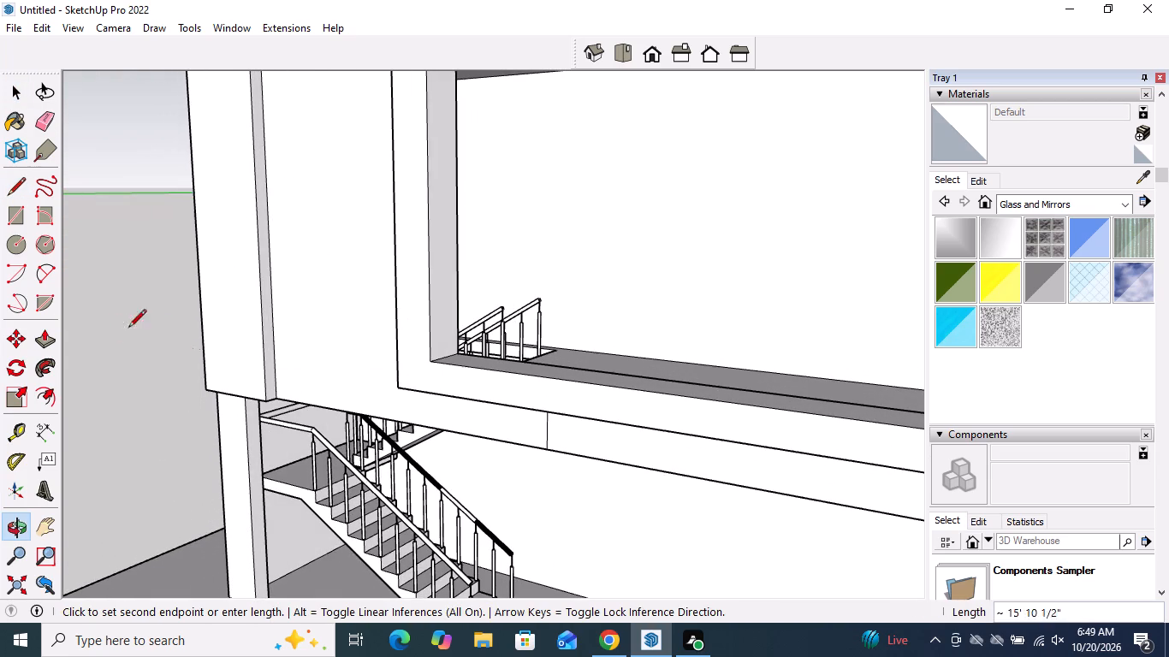
click(273, 305)
key(space)
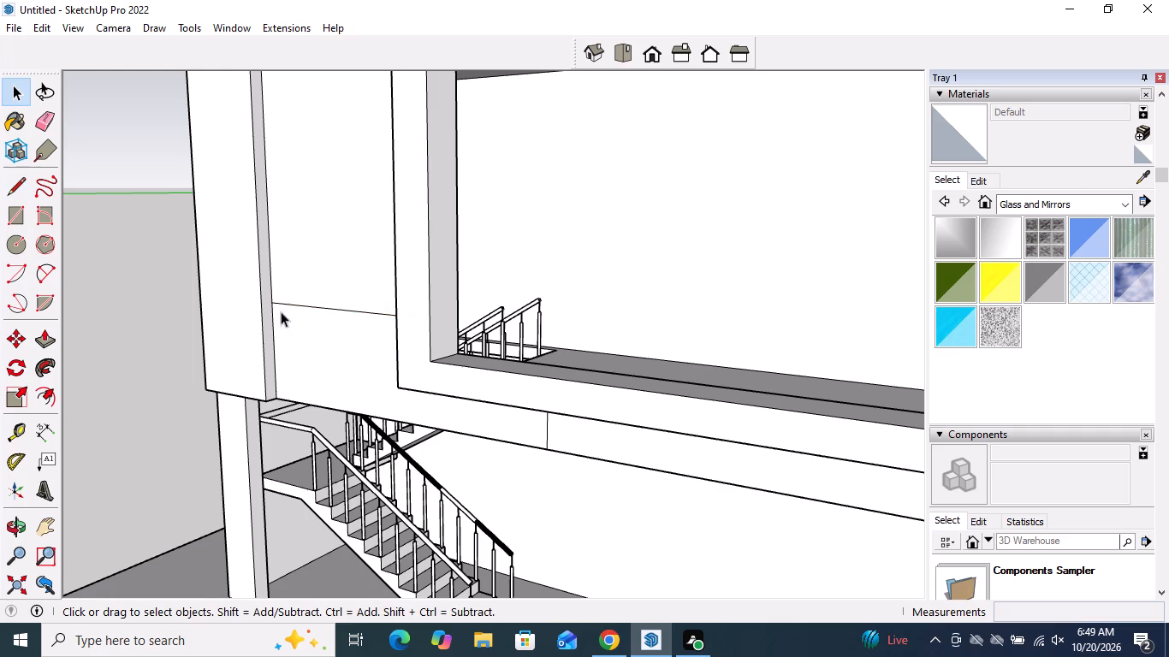
Draw a line about 20' 11" long across the roof from the front edge above the opening to the back edge.
scroll(327, 314, down, 10)
middle_drag(412, 317, 591, 284)
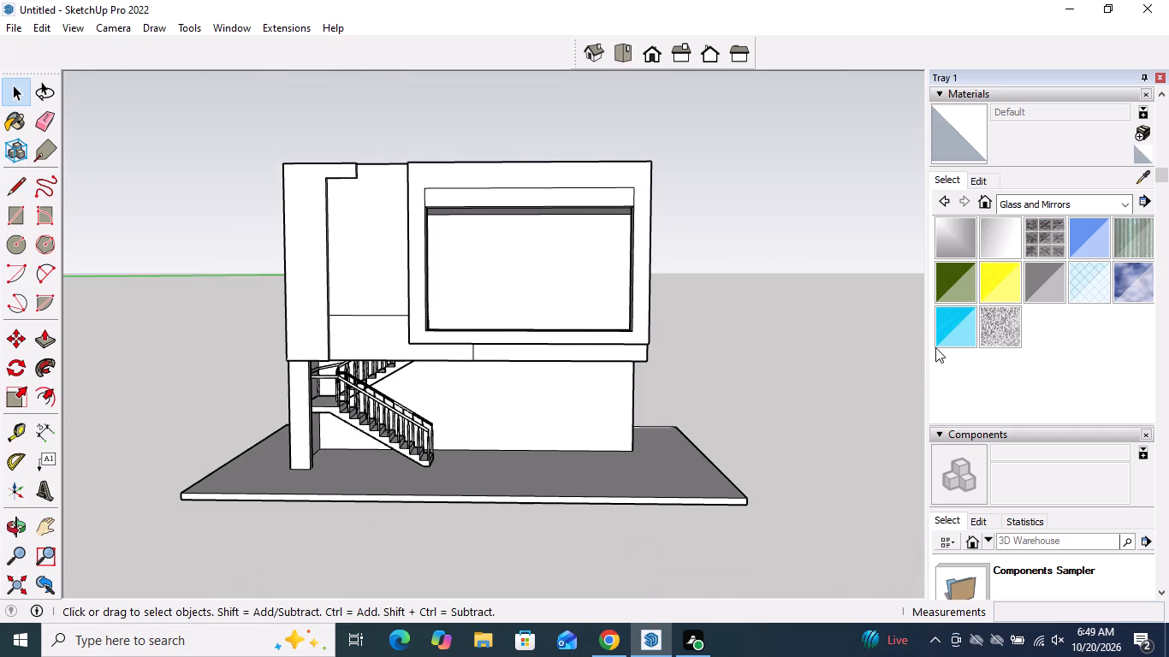
middle_drag(535, 268, 535, 295)
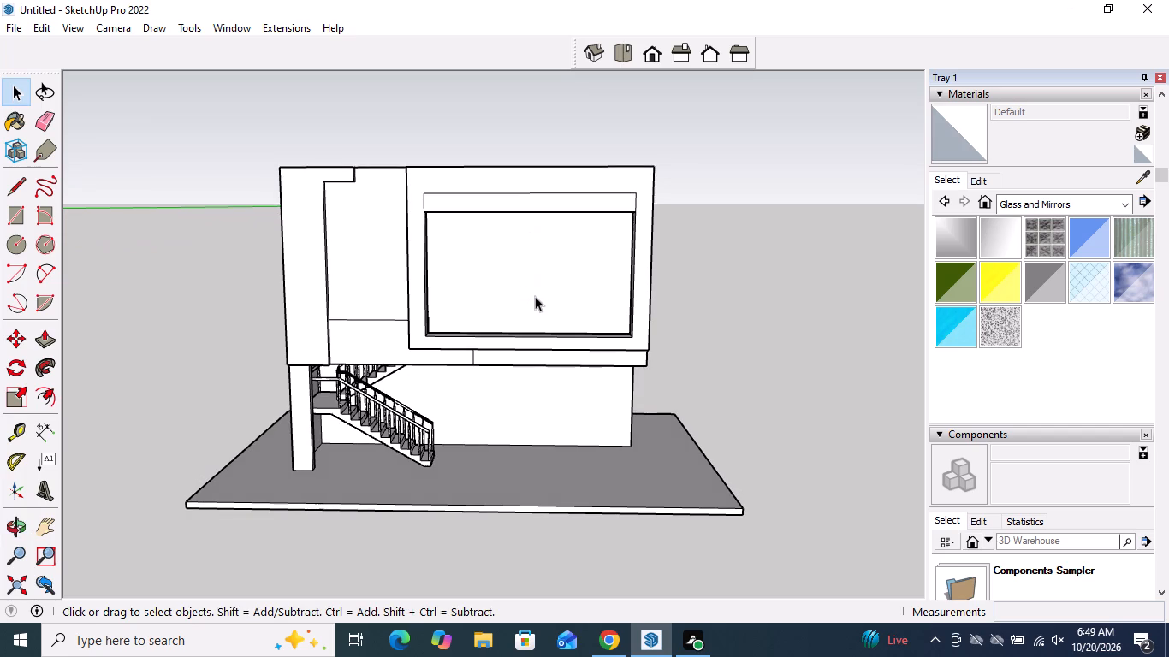
middle_drag(535, 296, 534, 390)
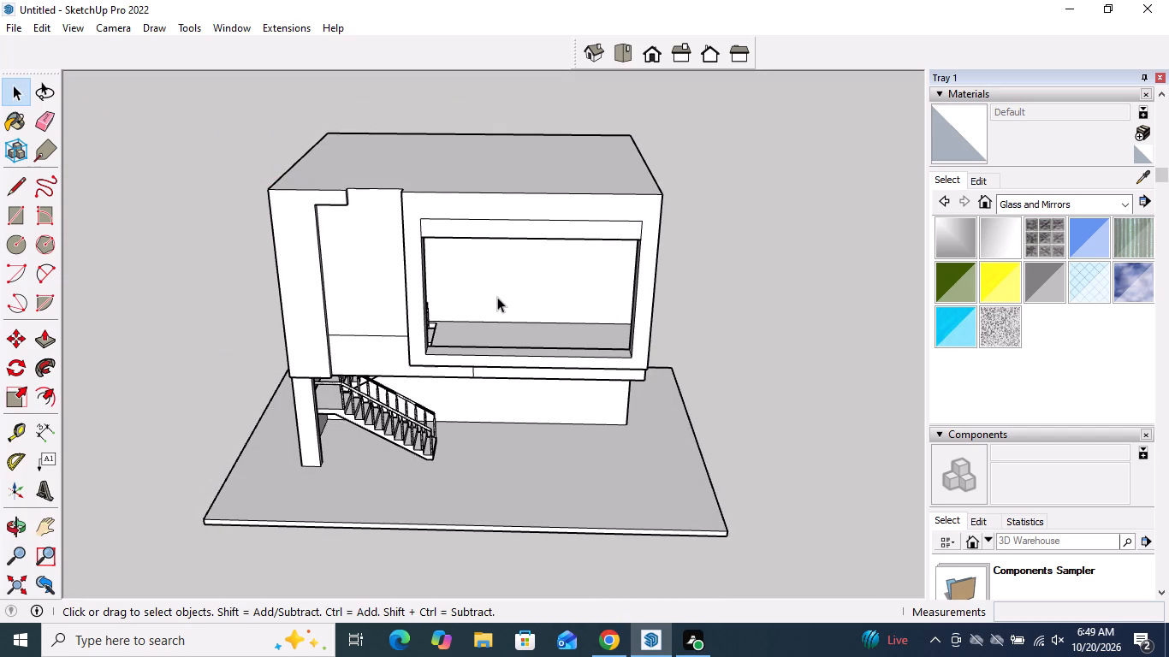
middle_drag(497, 299, 491, 436)
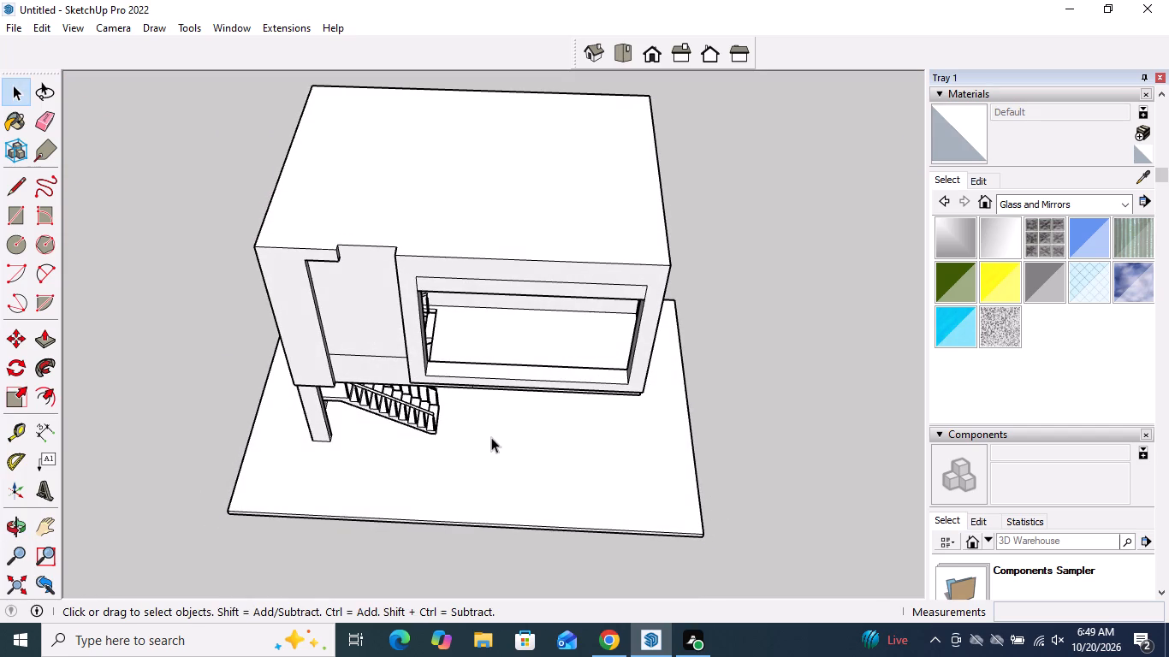
click(19, 178)
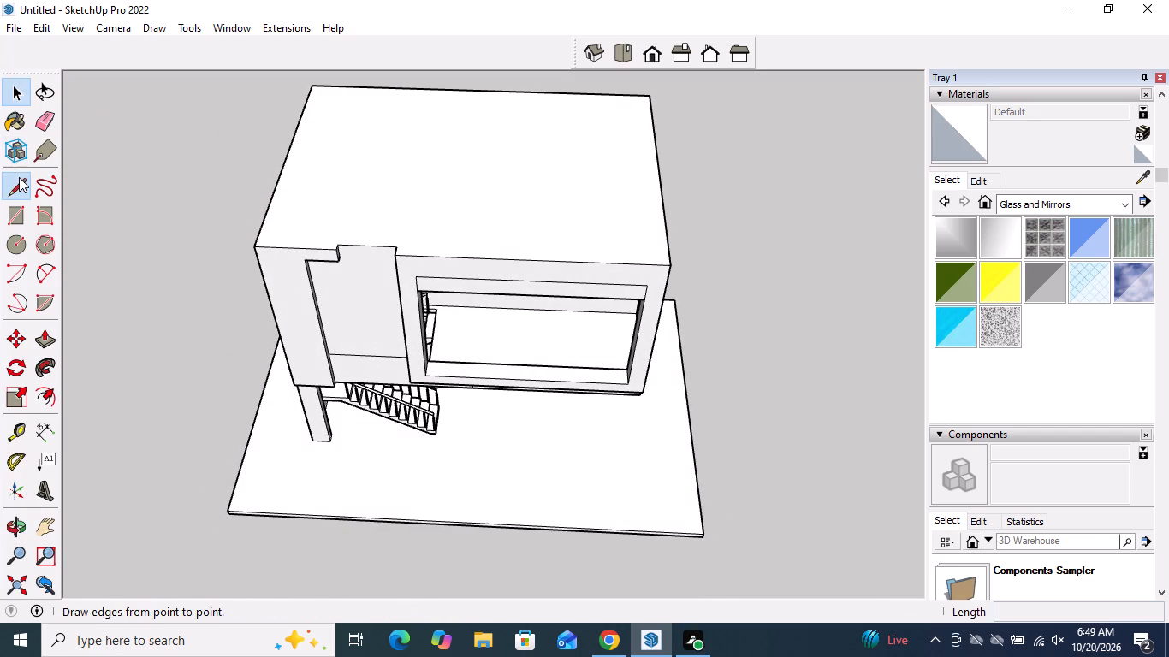
middle_drag(417, 241, 488, 59)
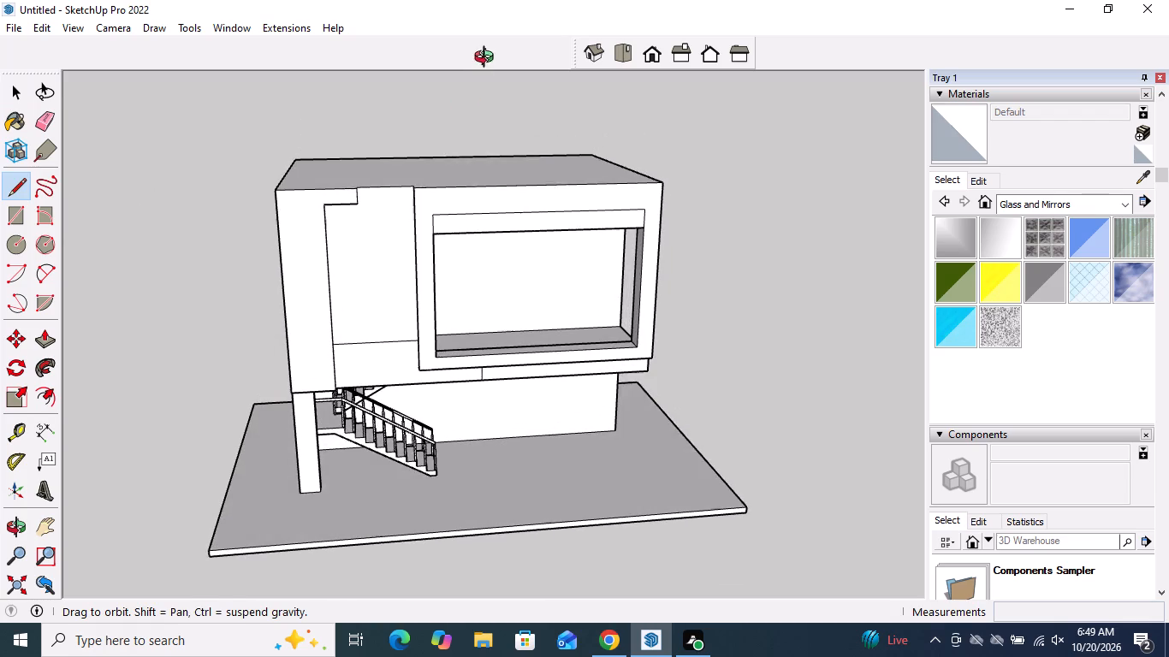
middle_drag(488, 59, 490, 53)
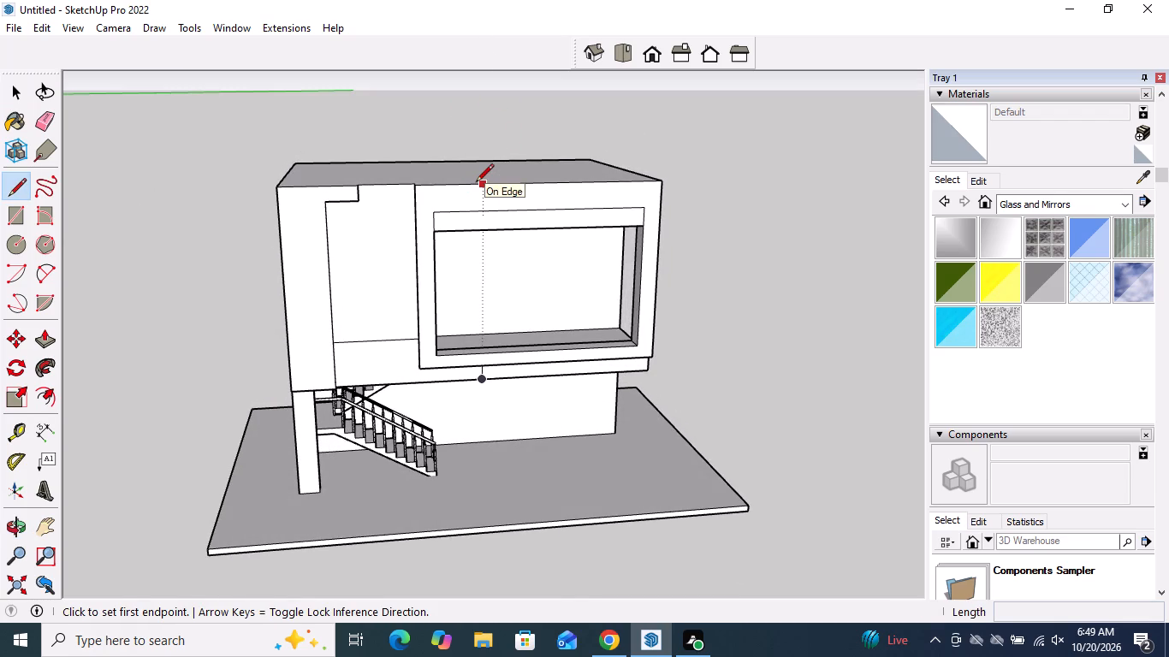
click(476, 182)
middle_drag(469, 160, 471, 350)
scroll(471, 350, down, 3)
click(457, 157)
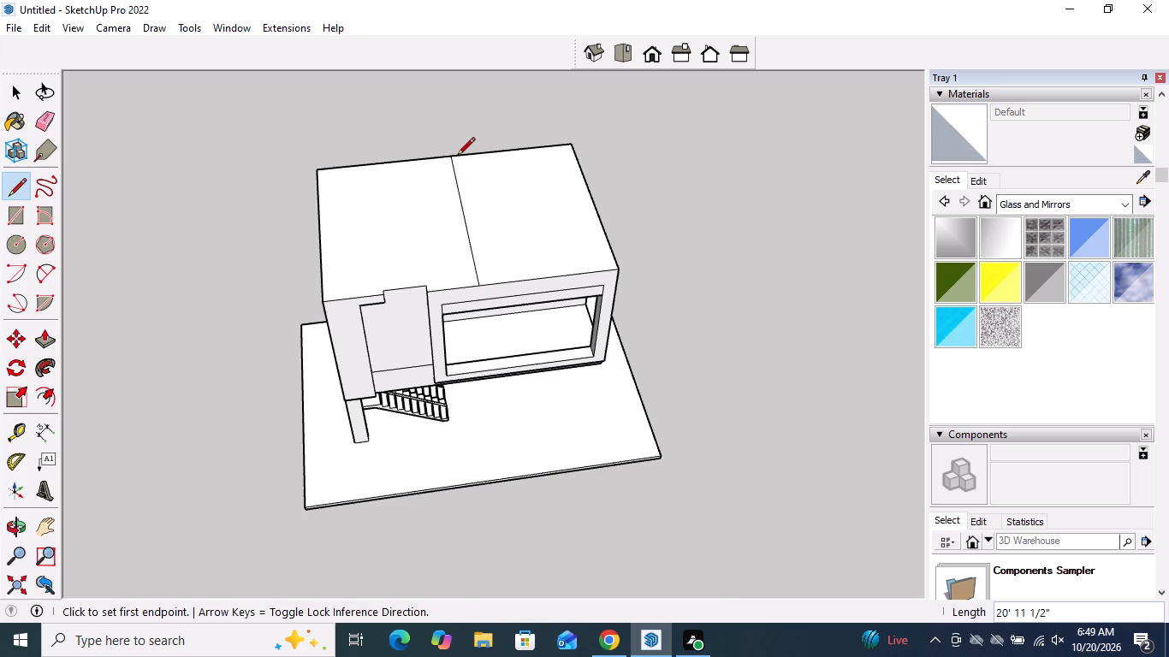
key(space)
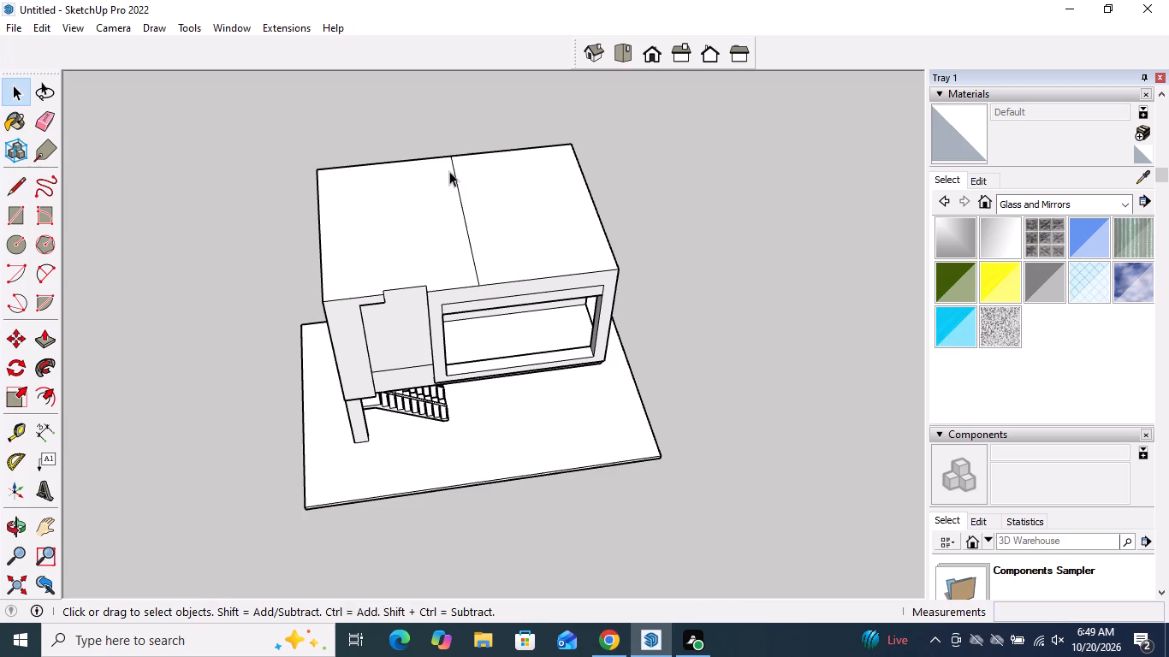
Draw a line about 5' 10" long on the roof along the back of the corner band, from the band's inner end to the roof's outer edge.
click(441, 266)
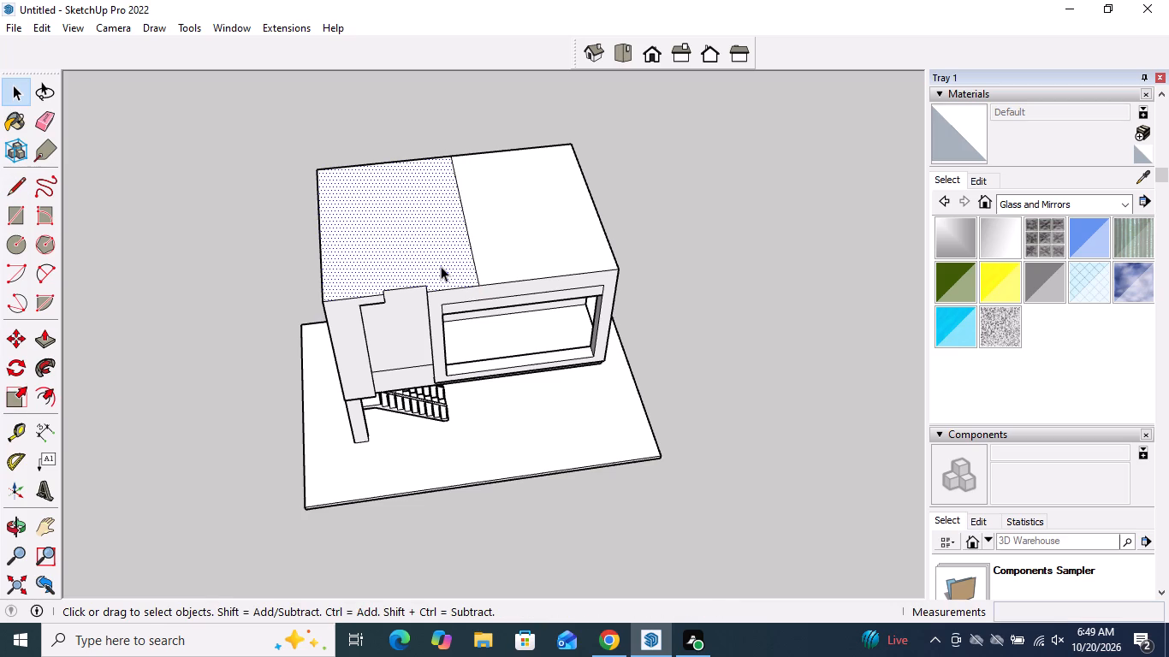
middle_drag(441, 265, 484, 281)
scroll(379, 273, up, 8)
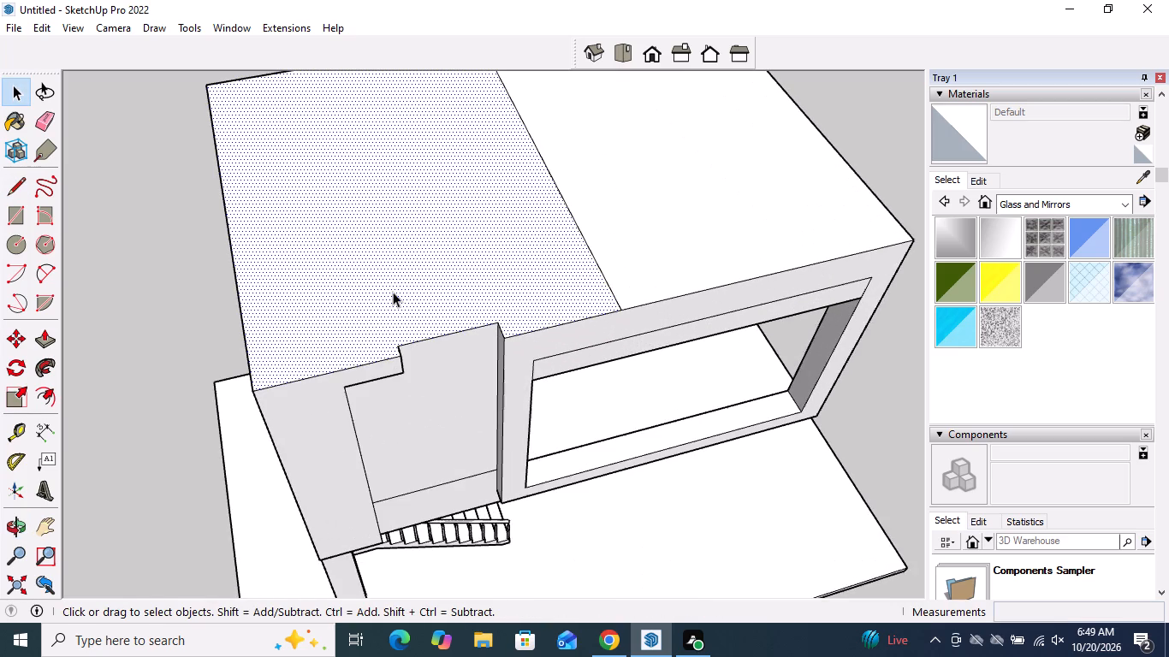
click(878, 178)
scroll(414, 348, up, 2)
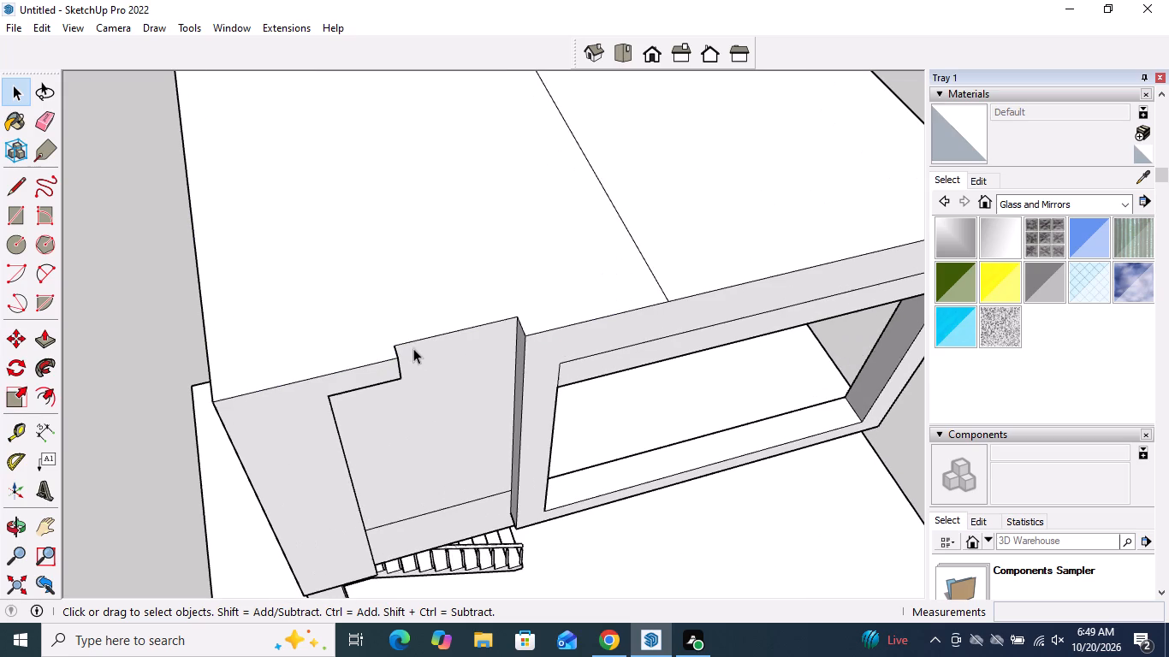
click(27, 190)
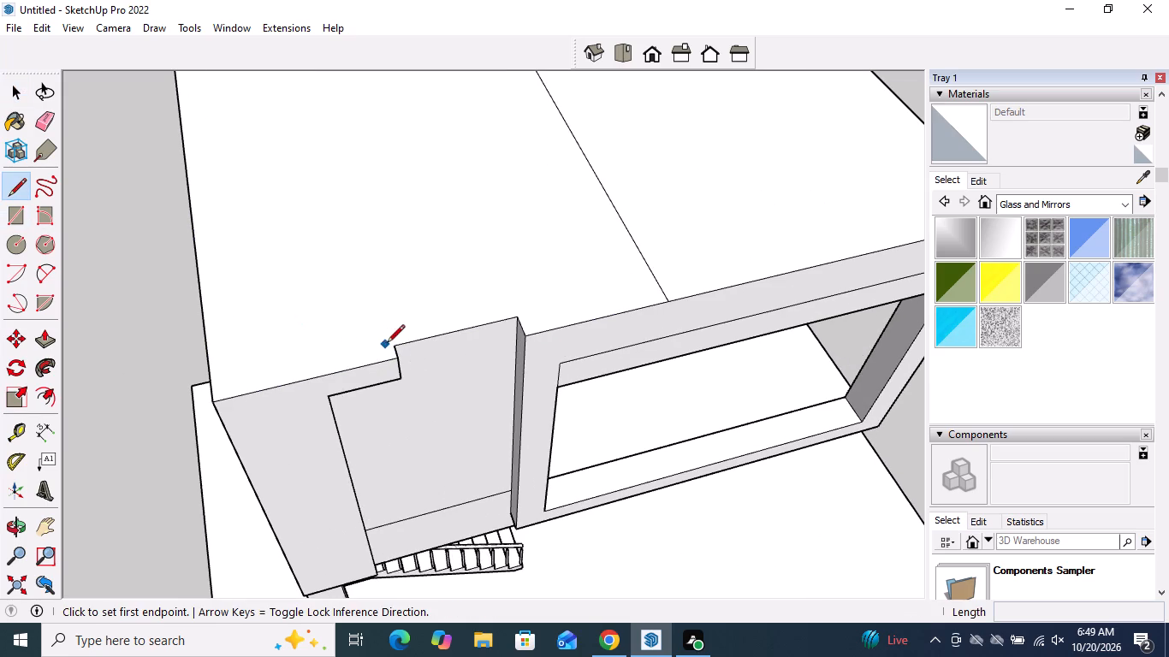
drag(393, 344, 369, 344)
click(207, 391)
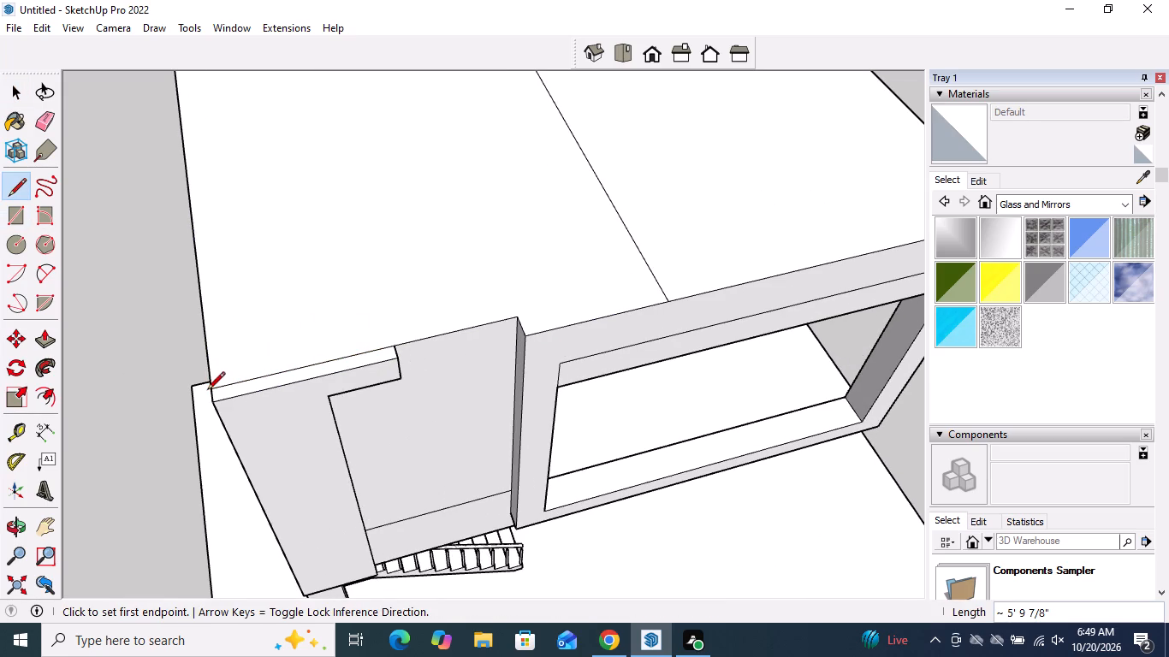
key(space)
Draw a line about 5' 1" long on the roof from the projecting frame's back corner to the front-to-back dividing line.
click(27, 194)
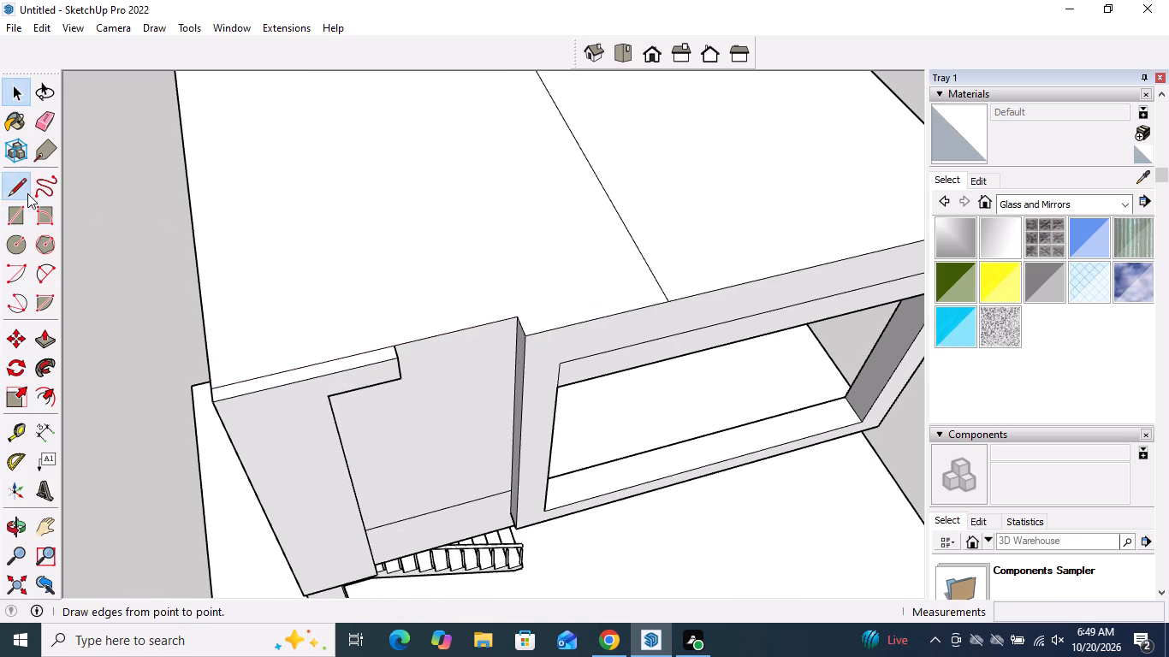
drag(513, 320, 523, 316)
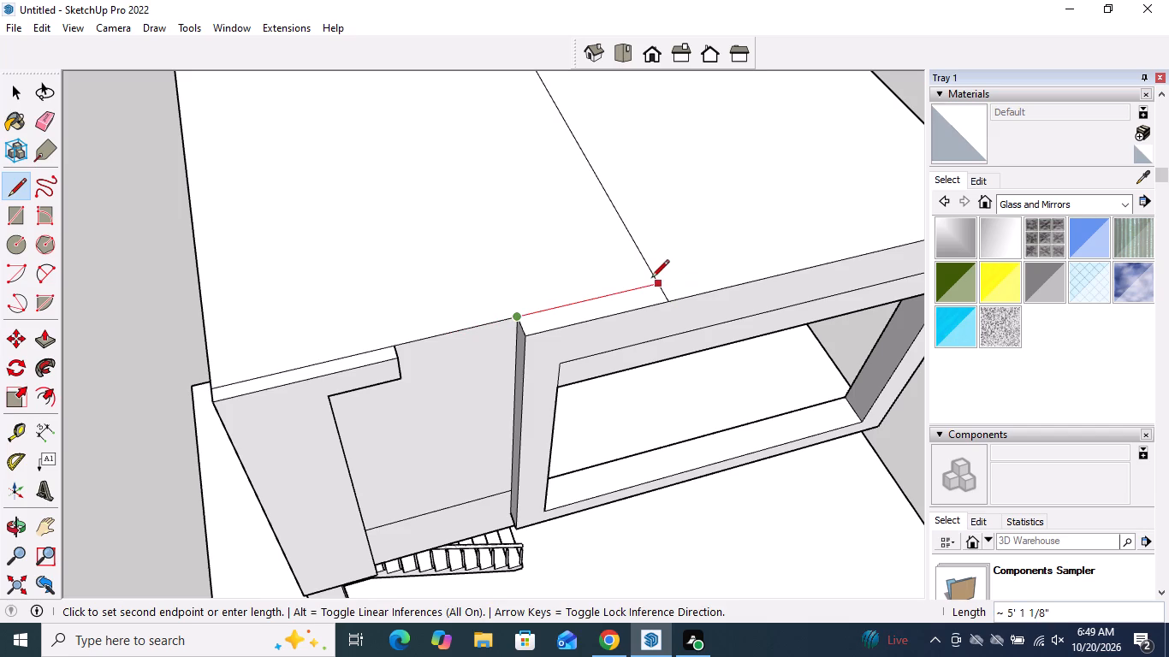
click(652, 280)
key(space)
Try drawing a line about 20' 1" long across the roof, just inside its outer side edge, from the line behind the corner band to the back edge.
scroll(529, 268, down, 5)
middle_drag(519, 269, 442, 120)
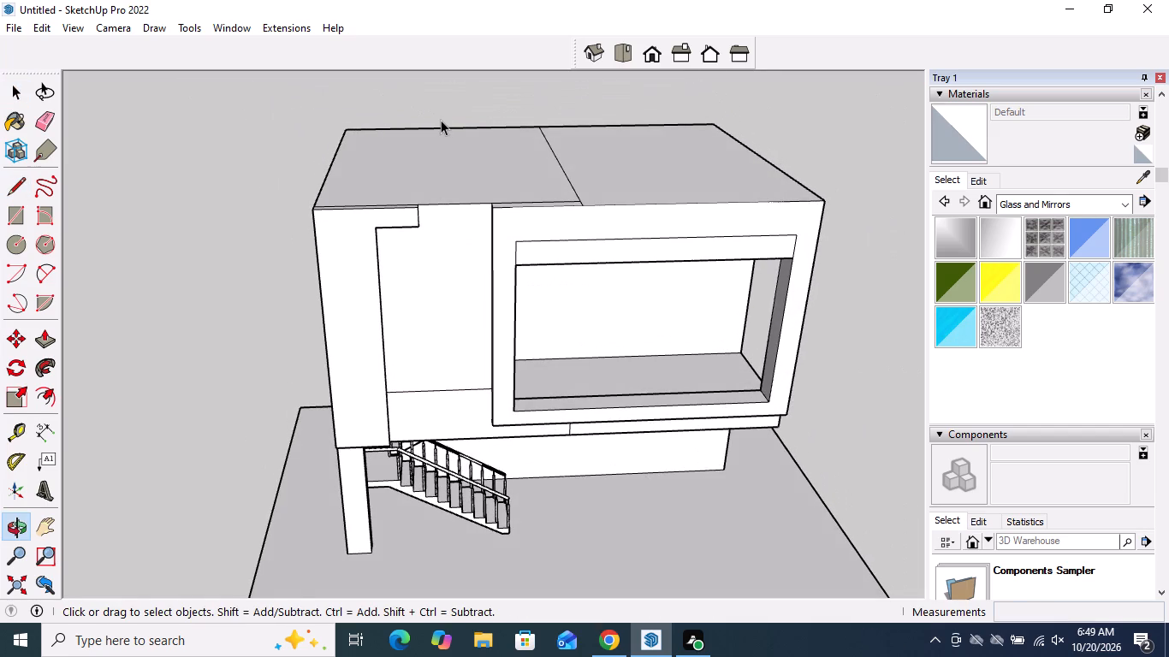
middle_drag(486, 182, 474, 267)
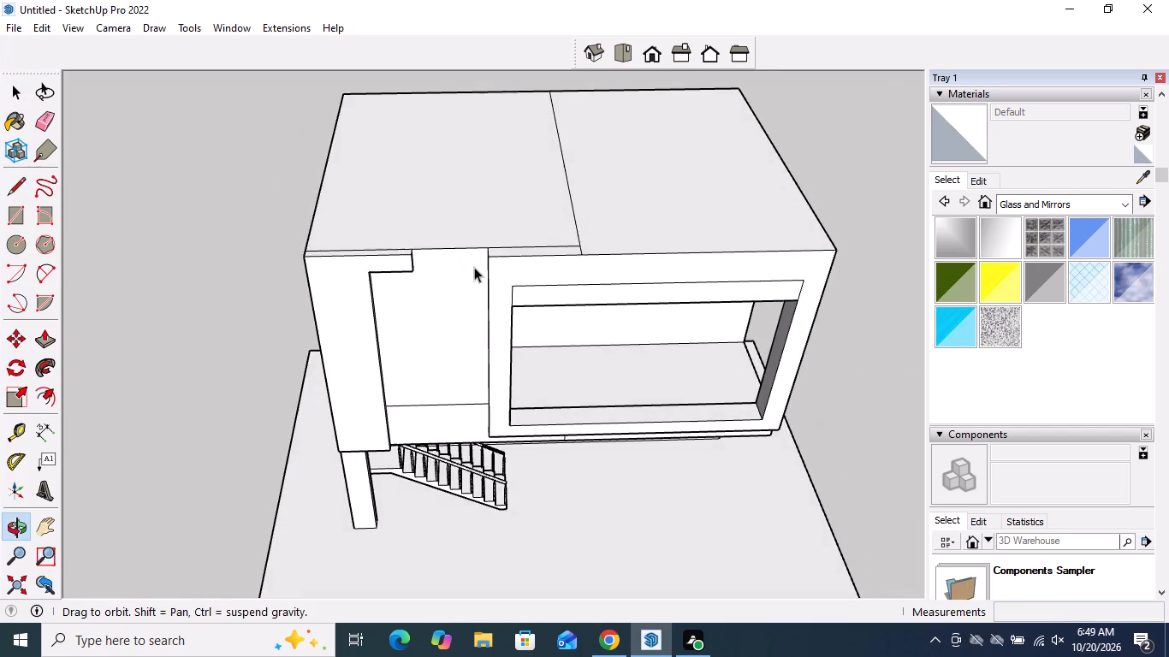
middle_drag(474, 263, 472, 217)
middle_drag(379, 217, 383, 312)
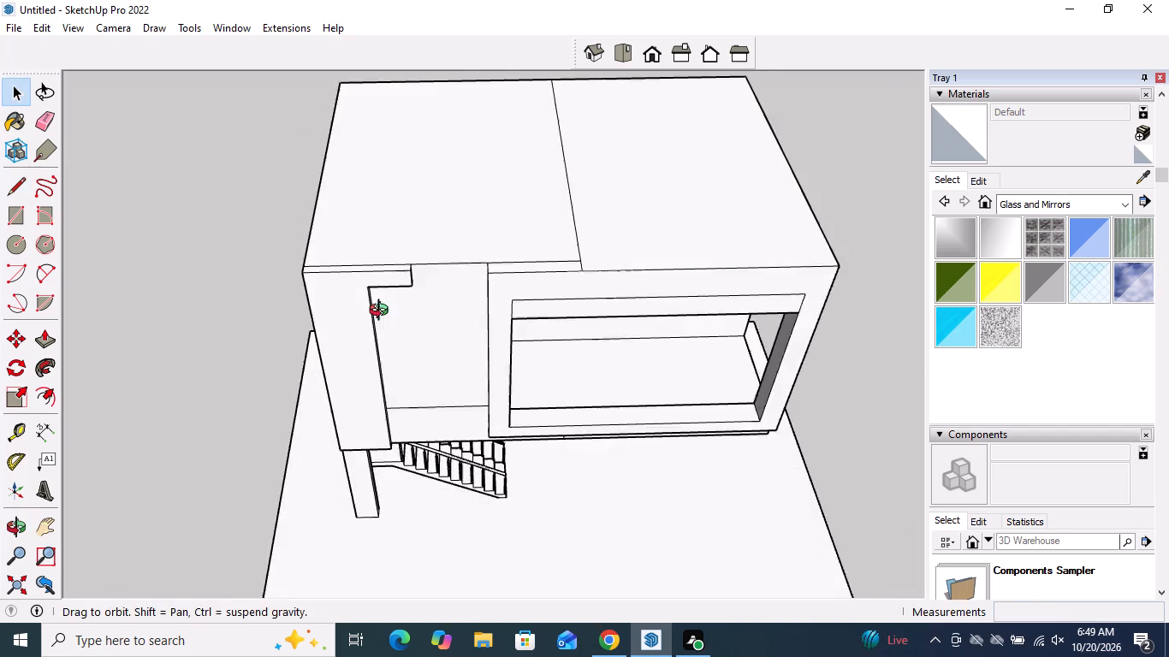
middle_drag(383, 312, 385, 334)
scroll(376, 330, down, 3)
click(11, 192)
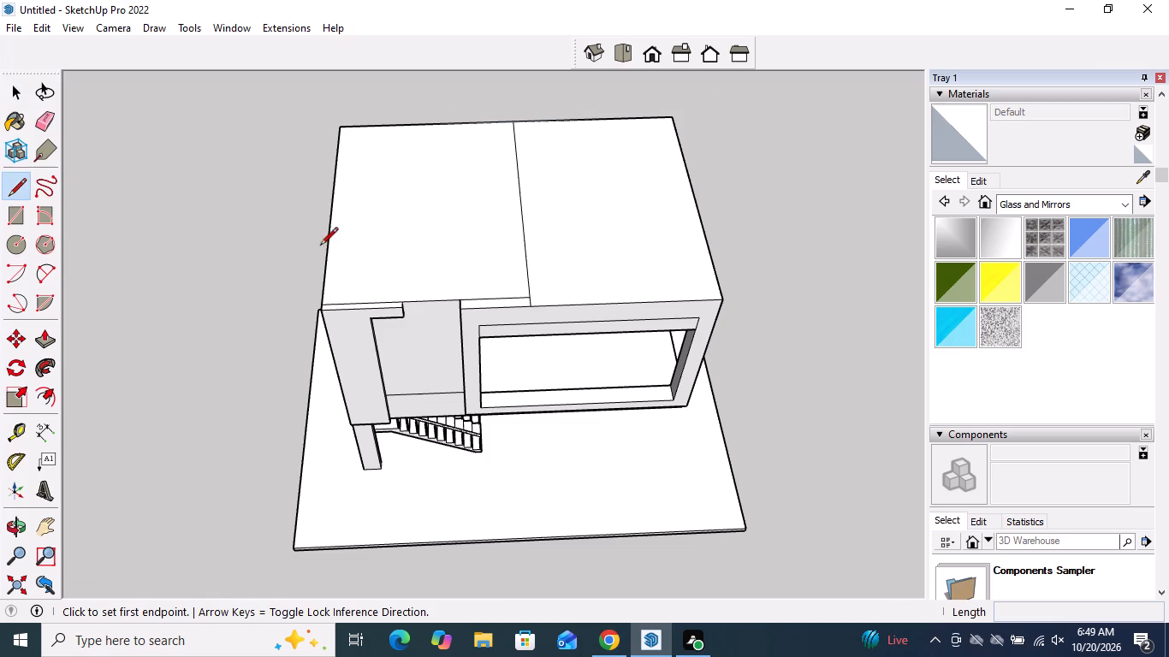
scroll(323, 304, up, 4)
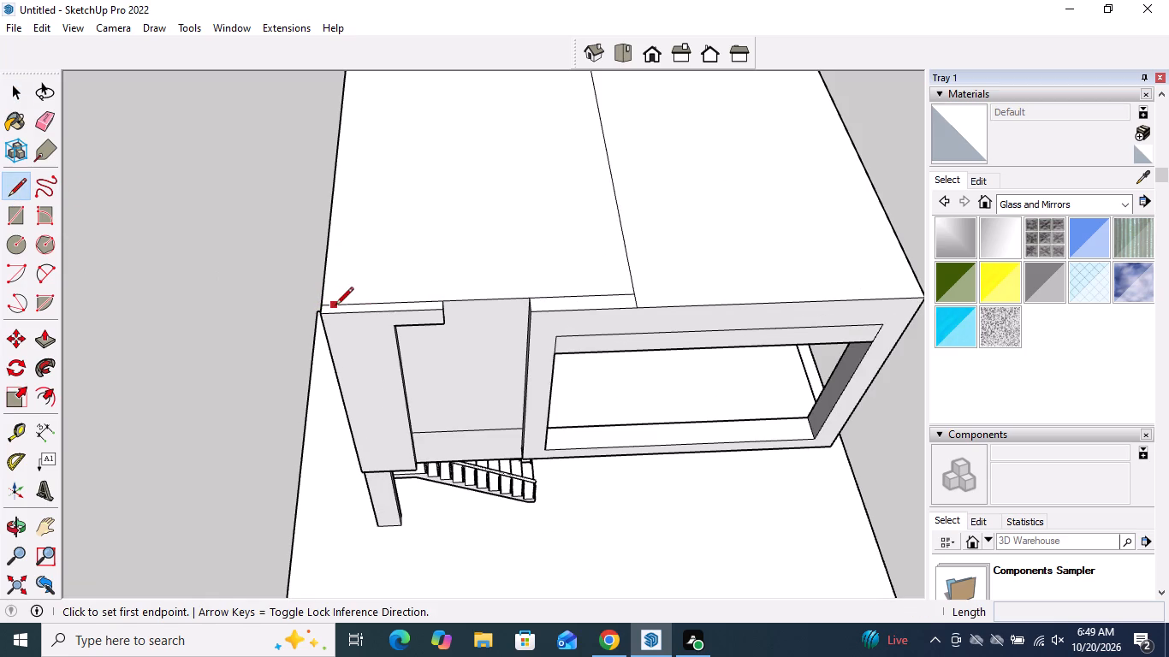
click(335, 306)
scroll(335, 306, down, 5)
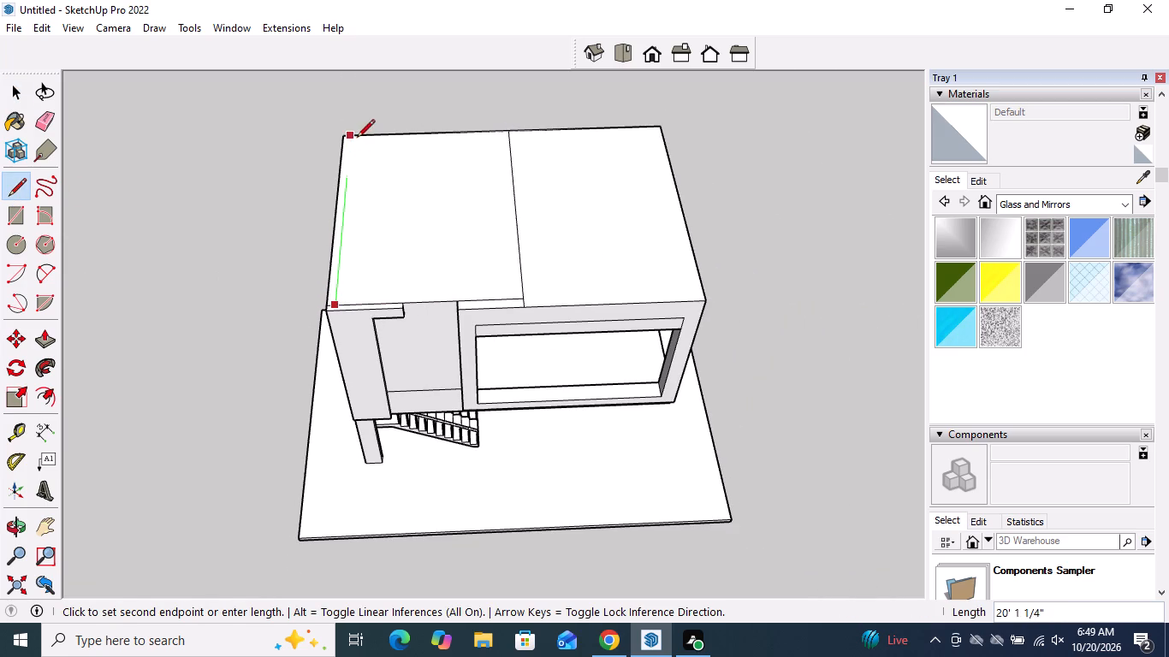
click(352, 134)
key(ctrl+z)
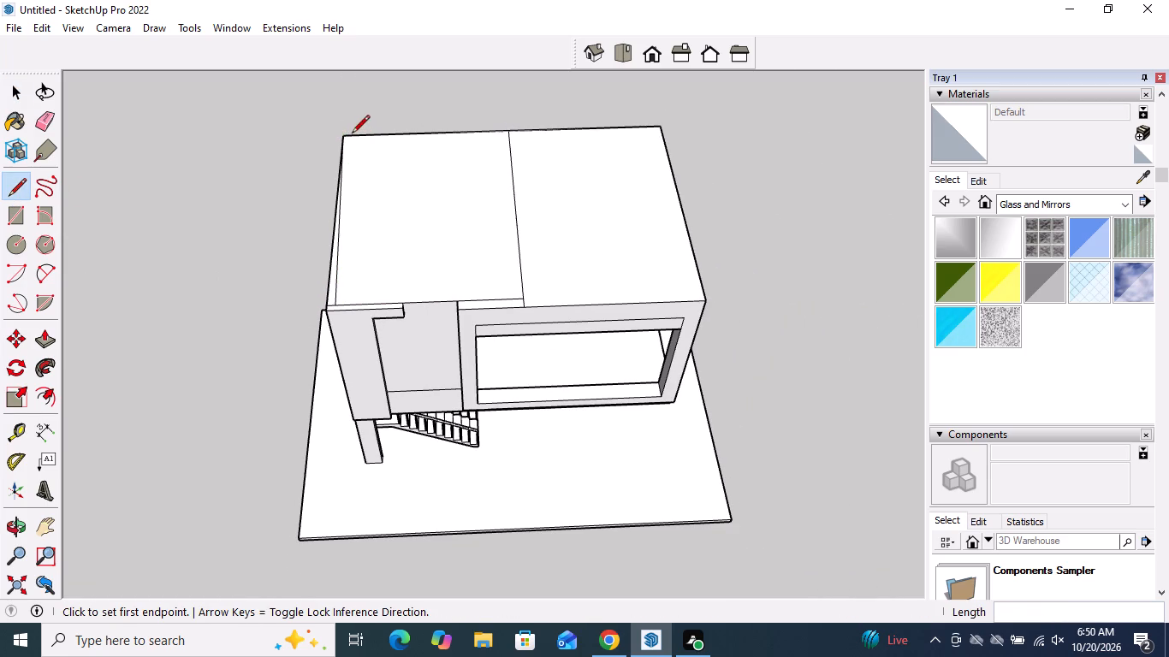
Draw a line about 20' 1" long just inside the roof's outer side edge, from the line behind the corner band to the back edge.
click(339, 301)
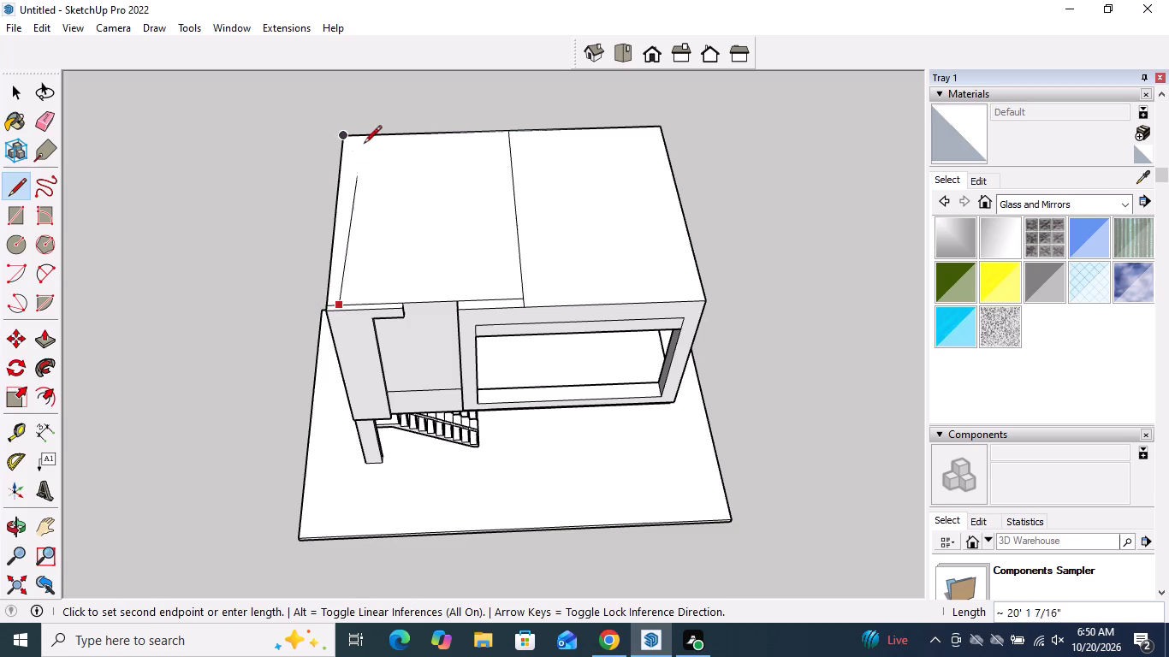
click(355, 134)
key(space)
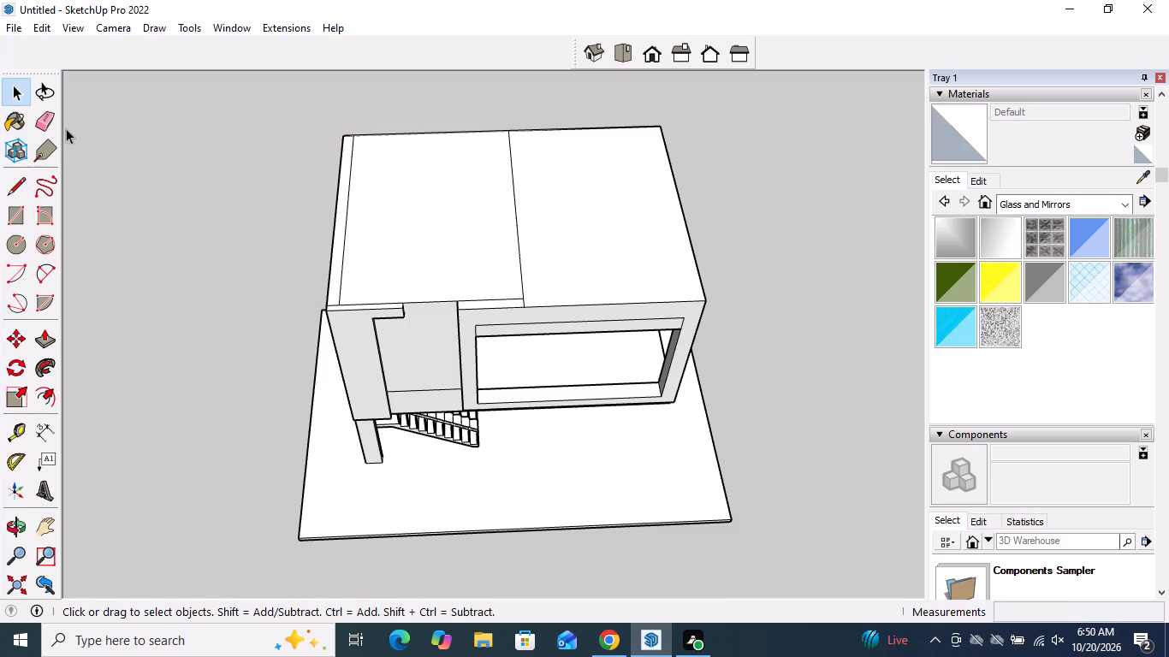
Erase the short line segment behind the corner band, between the roof's outer edge and the new front-to-back line.
click(31, 122)
scroll(326, 310, up, 6)
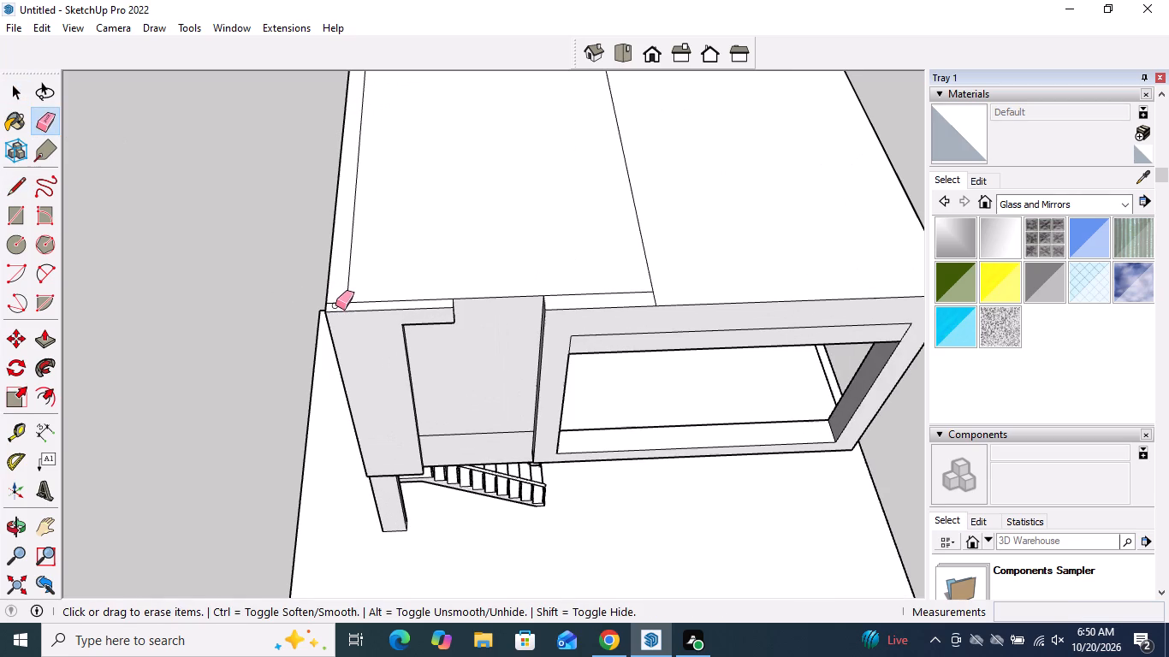
scroll(335, 305, up, 1)
click(335, 301)
key(space)
Push/Pull the roof section between the two front-to-back lines upward about 6' 5" as a rooftop block.
scroll(348, 303, down, 7)
middle_drag(241, 279, 262, 203)
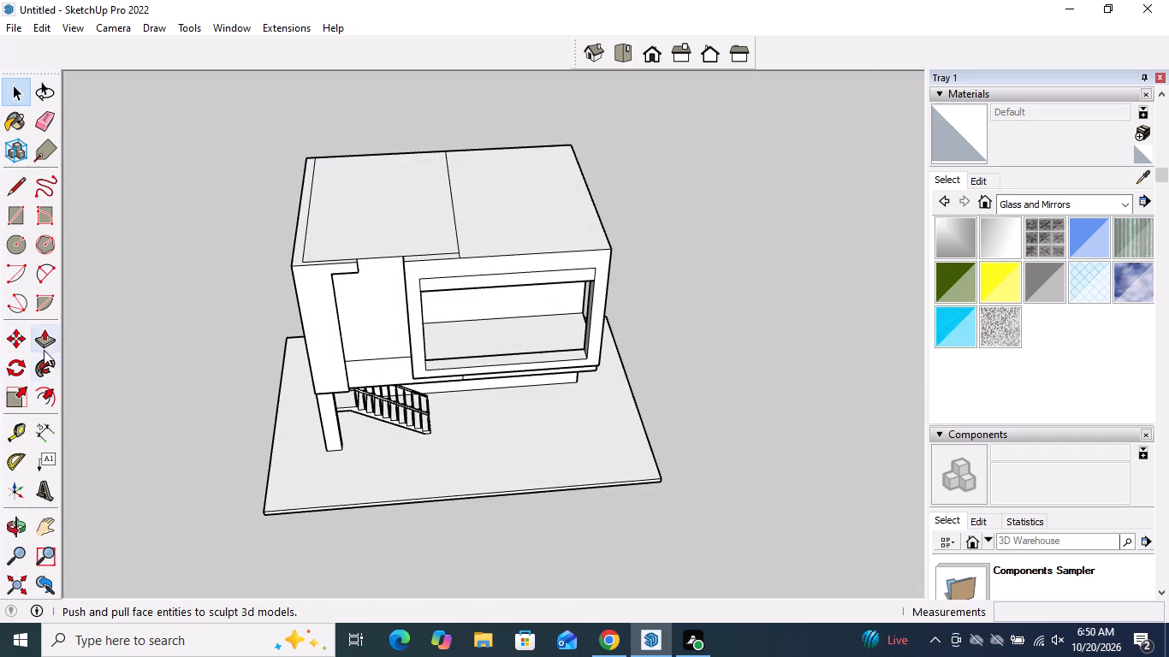
click(44, 346)
click(389, 216)
middle_drag(392, 184, 391, 139)
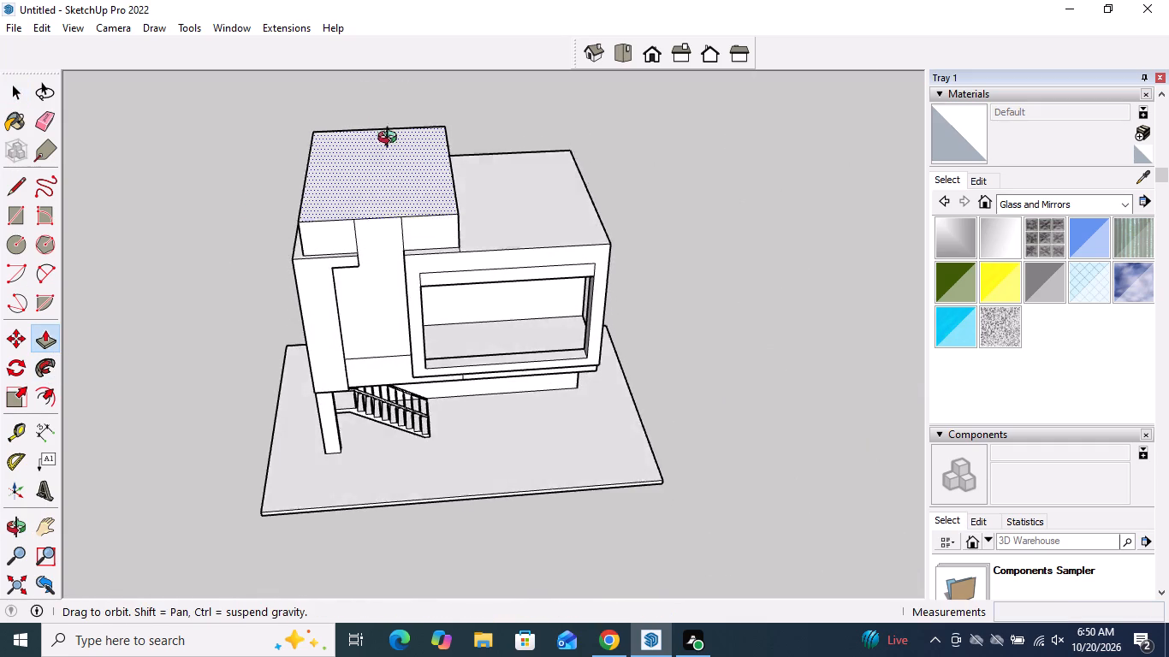
middle_drag(391, 139, 394, 22)
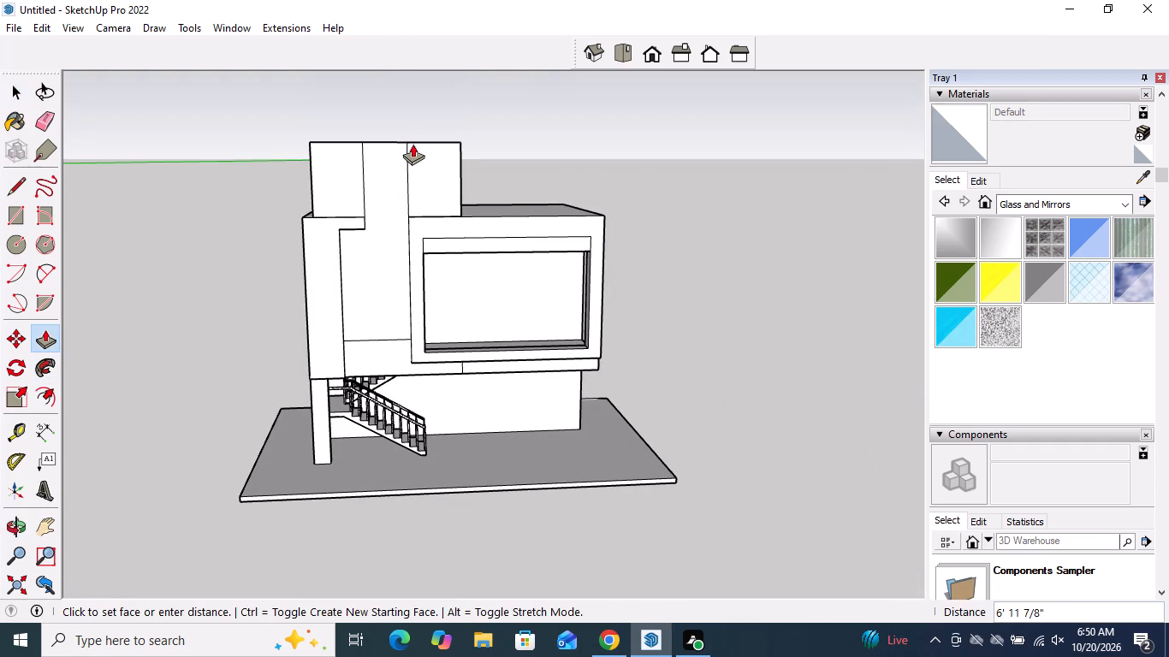
click(412, 150)
key(space)
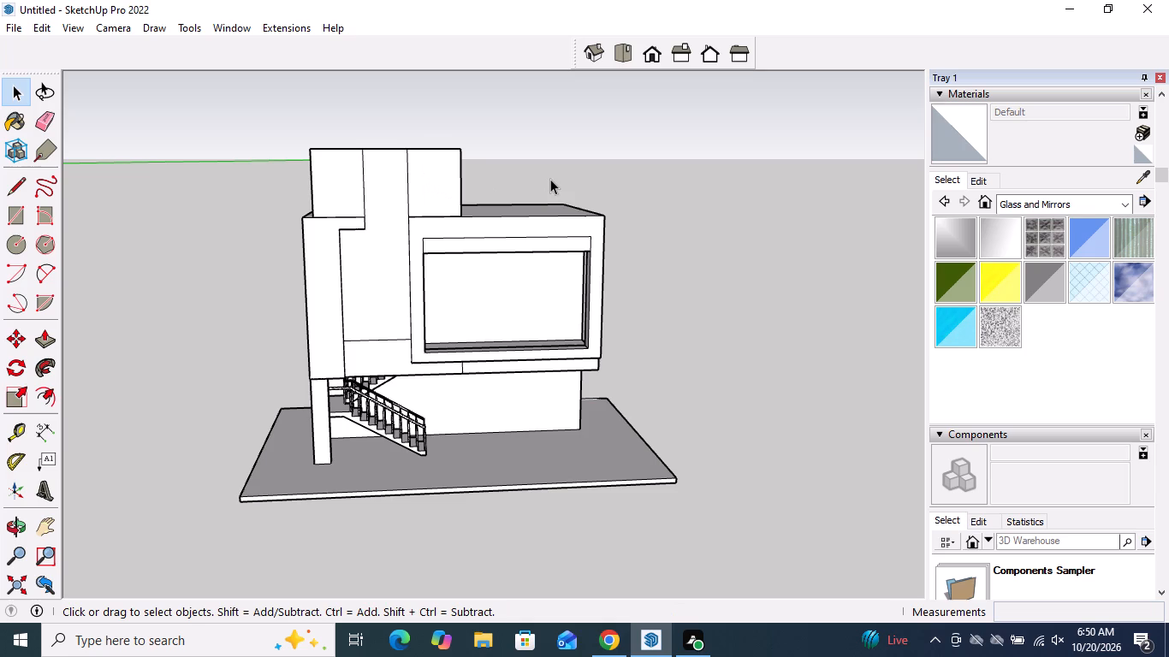
Erase the two vertical lines dividing the front face of the rooftop block.
middle_drag(550, 168, 555, 121)
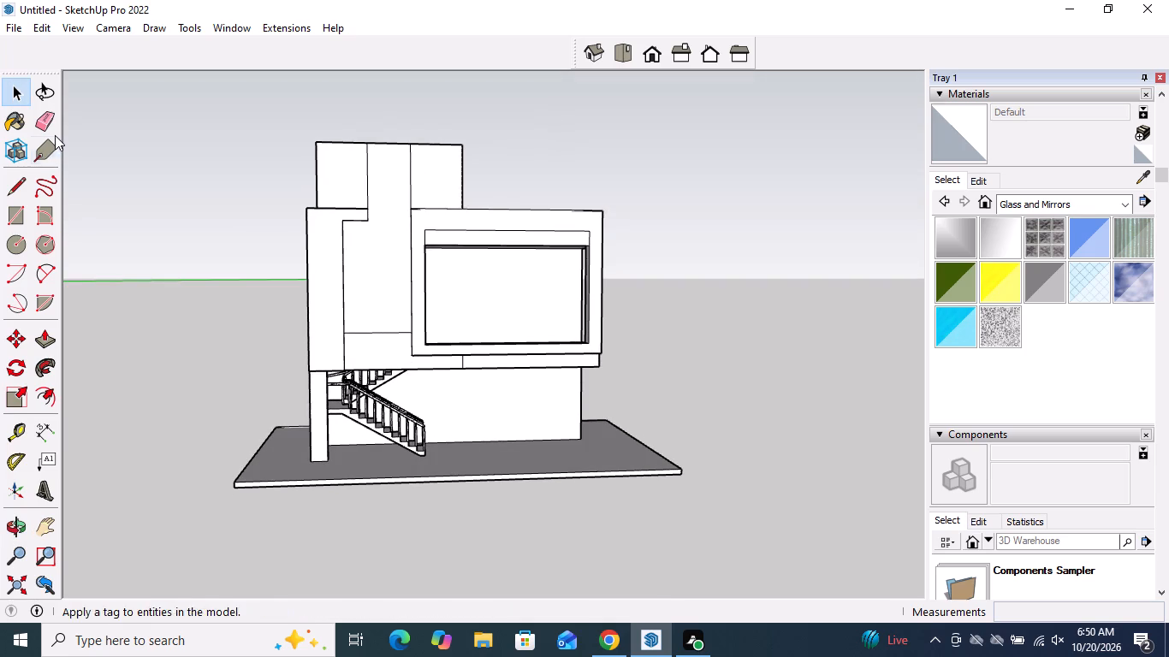
click(46, 124)
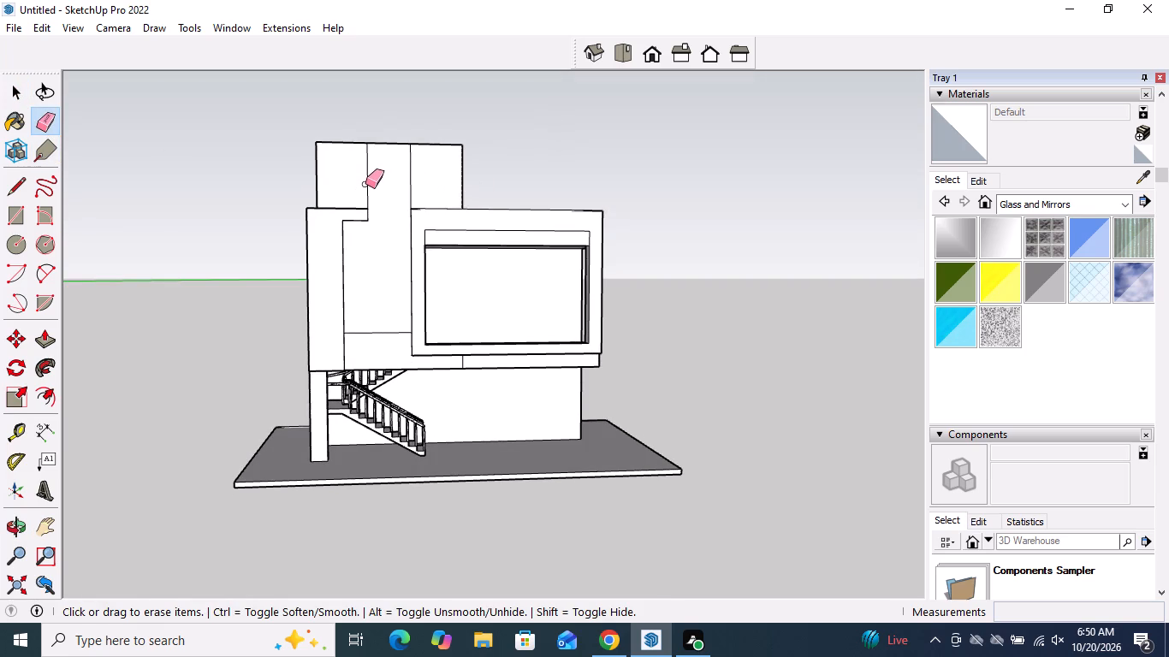
click(369, 175)
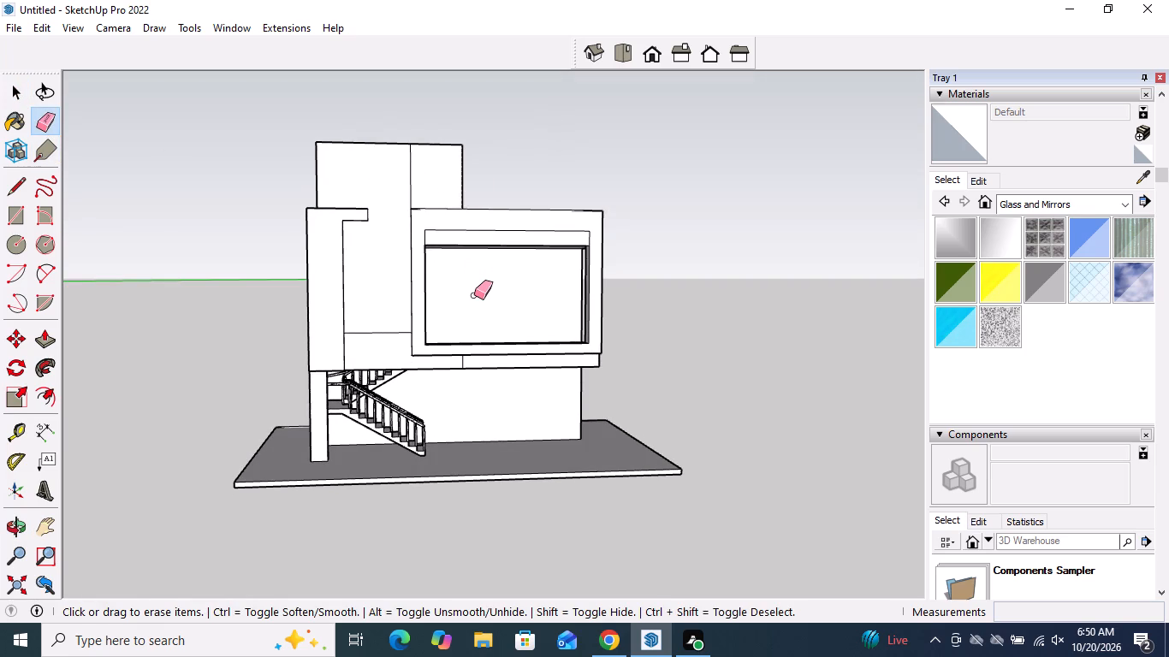
click(410, 190)
key(space)
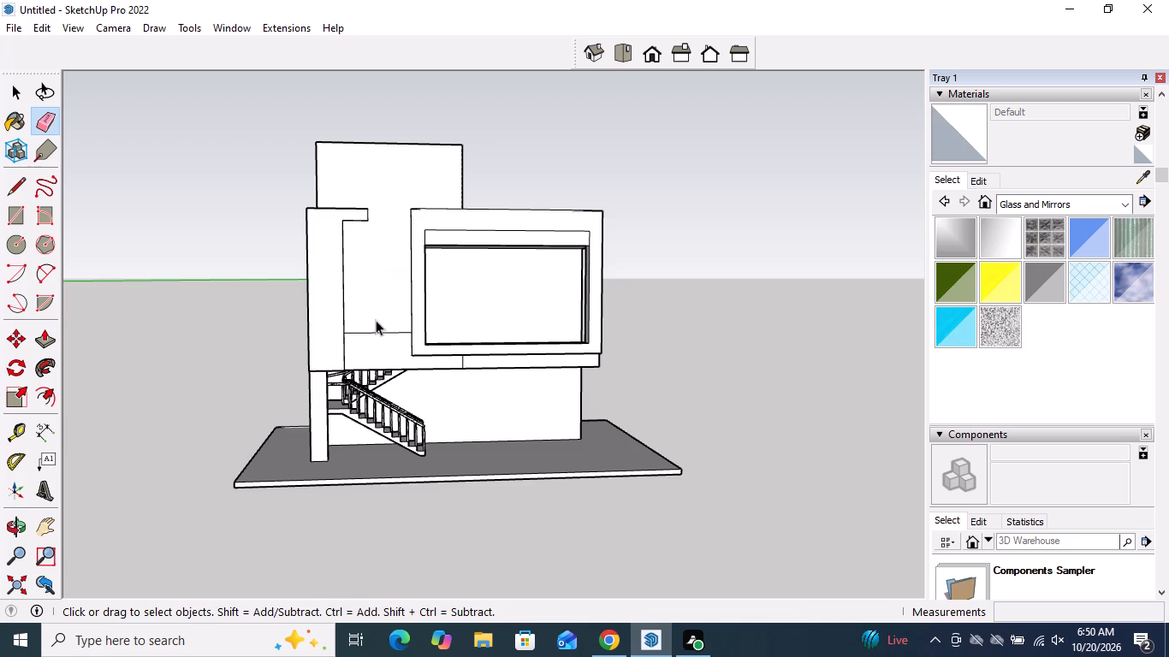
Draw a vertical line on the recessed front wall from the lower inner end of the corner band's arm down to the horizontal line.
middle_drag(368, 319, 284, 316)
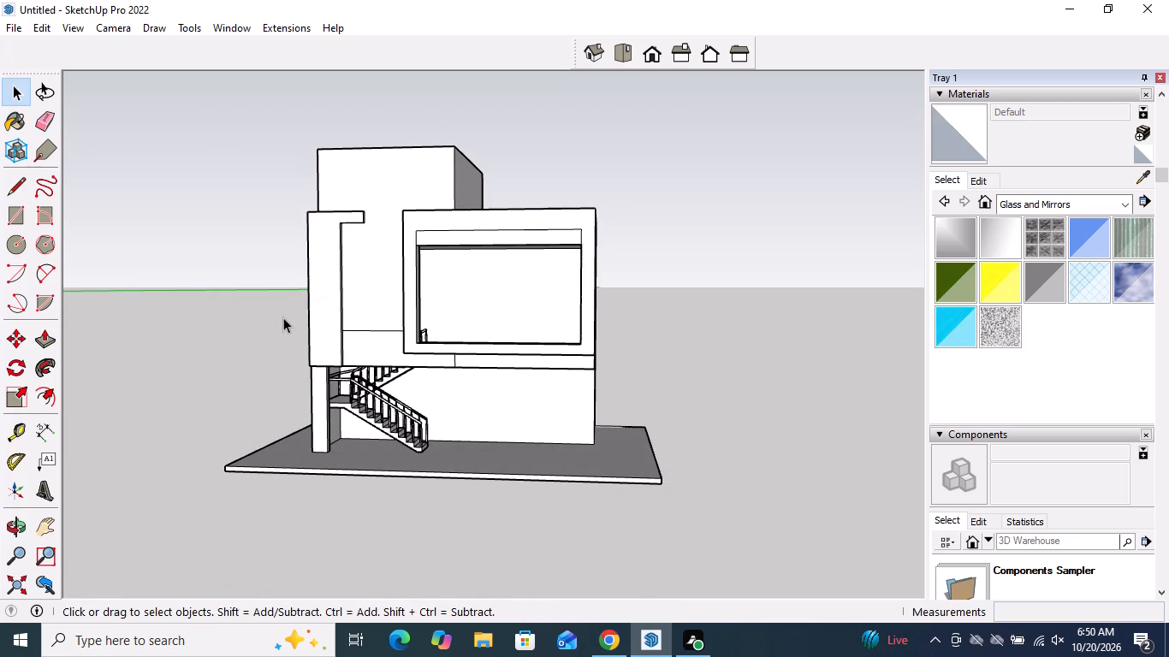
scroll(283, 317, up, 1)
middle_click(283, 314)
scroll(384, 417, down, 3)
middle_drag(432, 283, 445, 261)
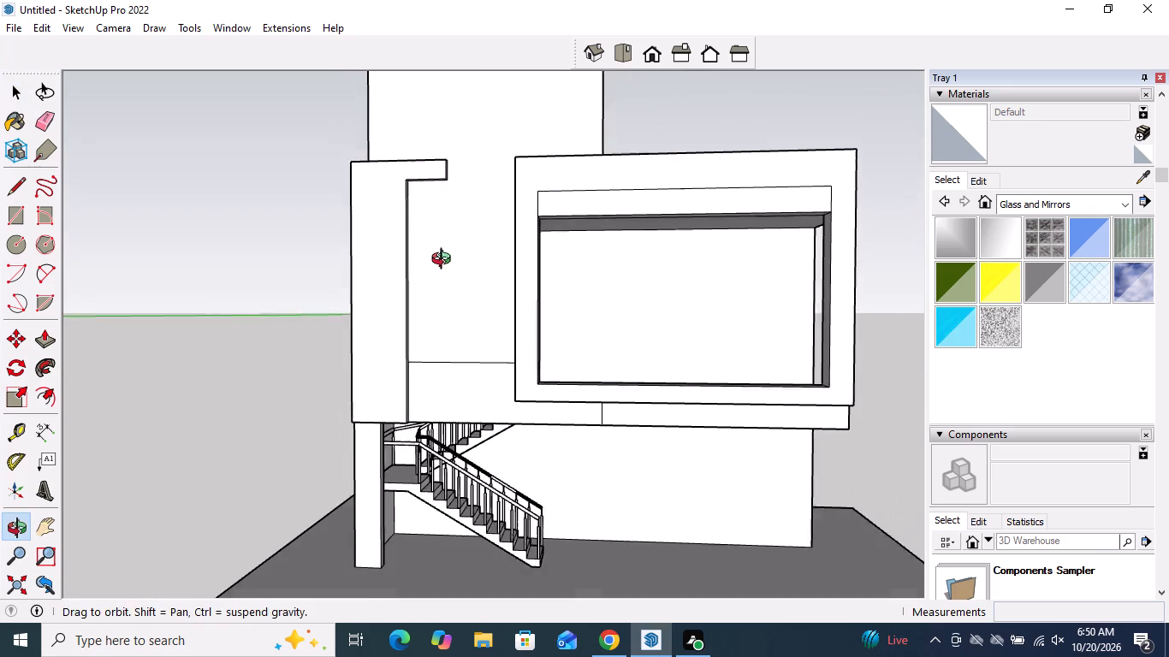
middle_drag(445, 261, 473, 248)
scroll(463, 204, up, 2)
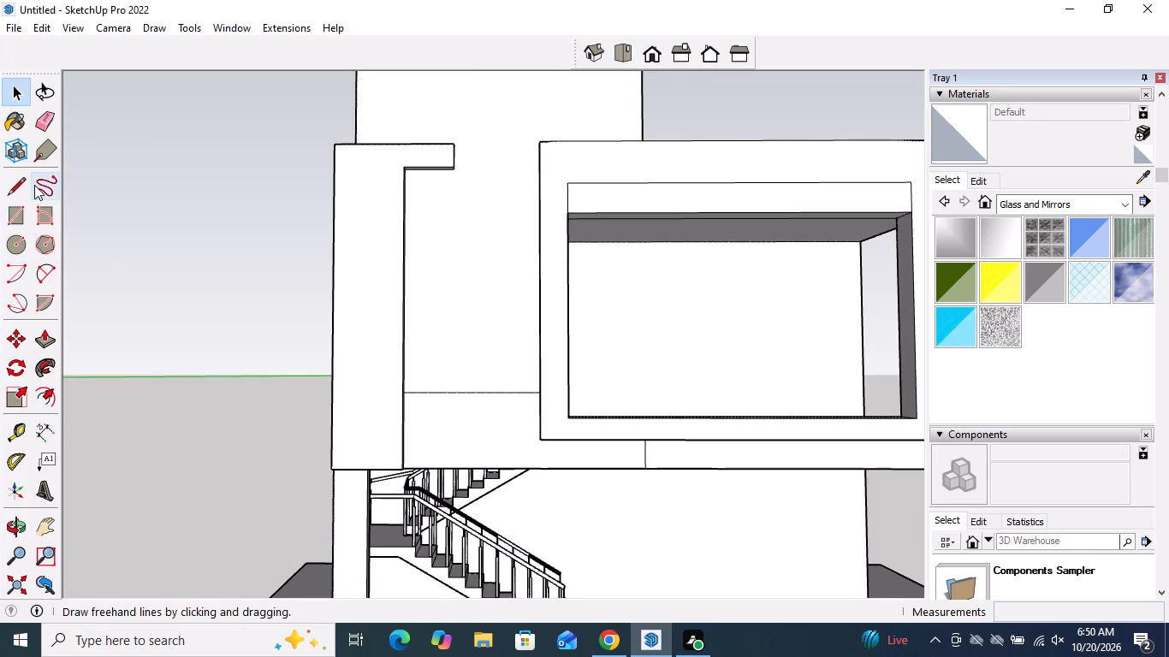
click(21, 198)
scroll(484, 246, up, 3)
middle_drag(484, 235, 493, 130)
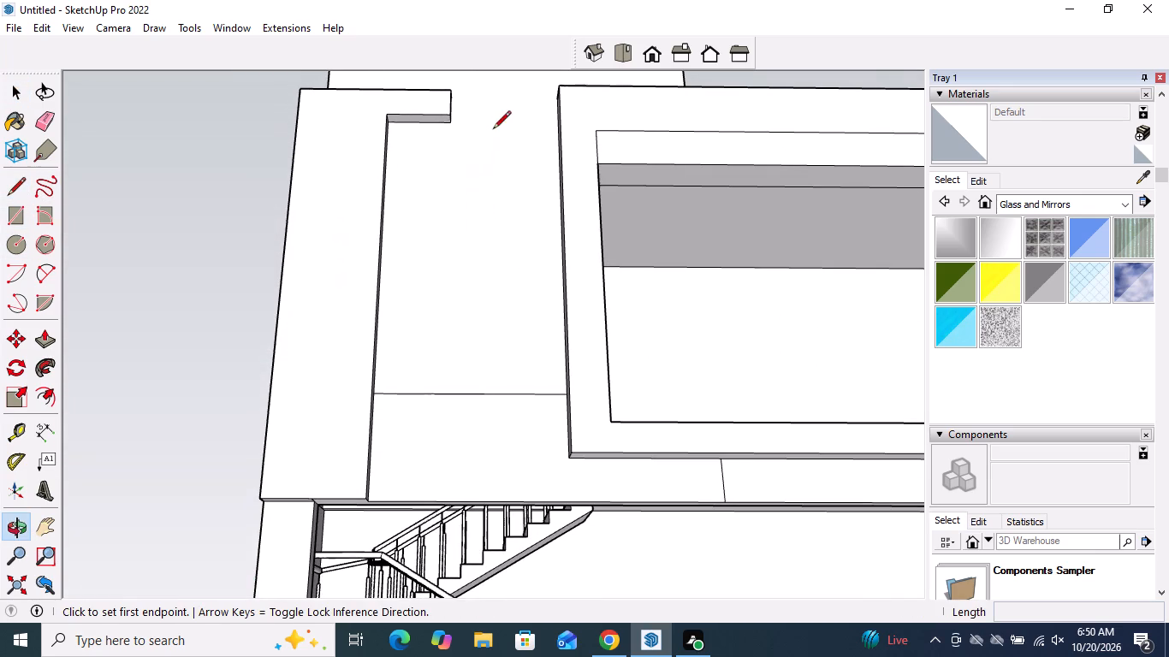
drag(450, 125, 450, 140)
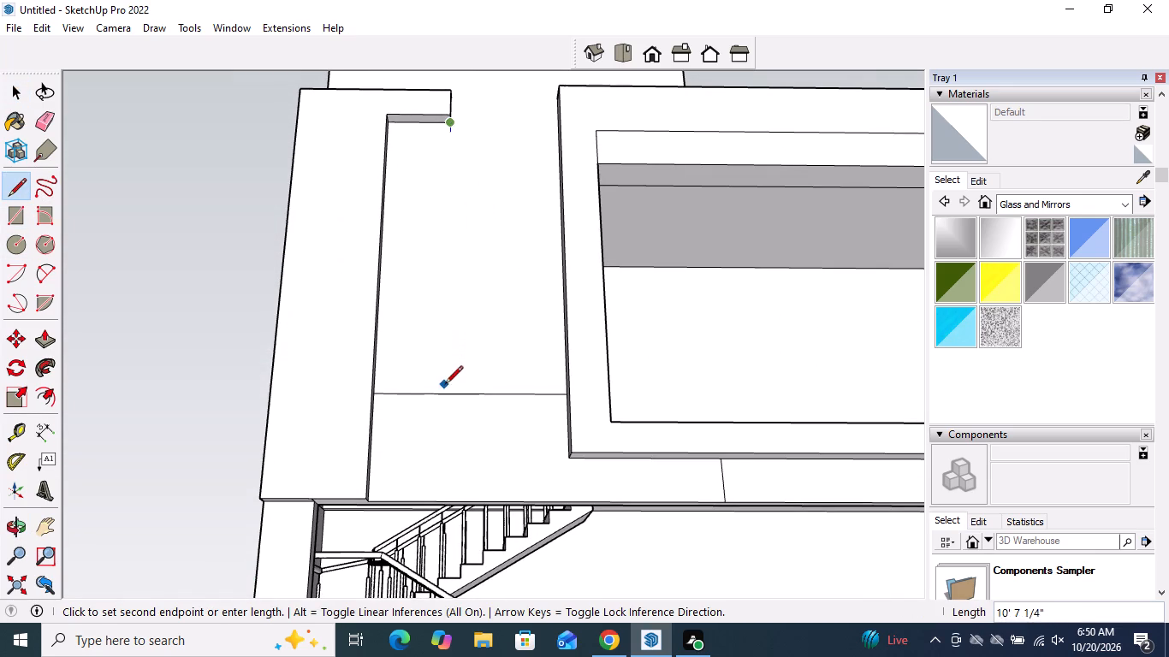
click(445, 394)
key(space)
Draw a line about 6" long across the top of the corner band, above its inner corner, from the front edge to the rooftop block.
scroll(462, 412, down, 4)
middle_drag(478, 339, 486, 464)
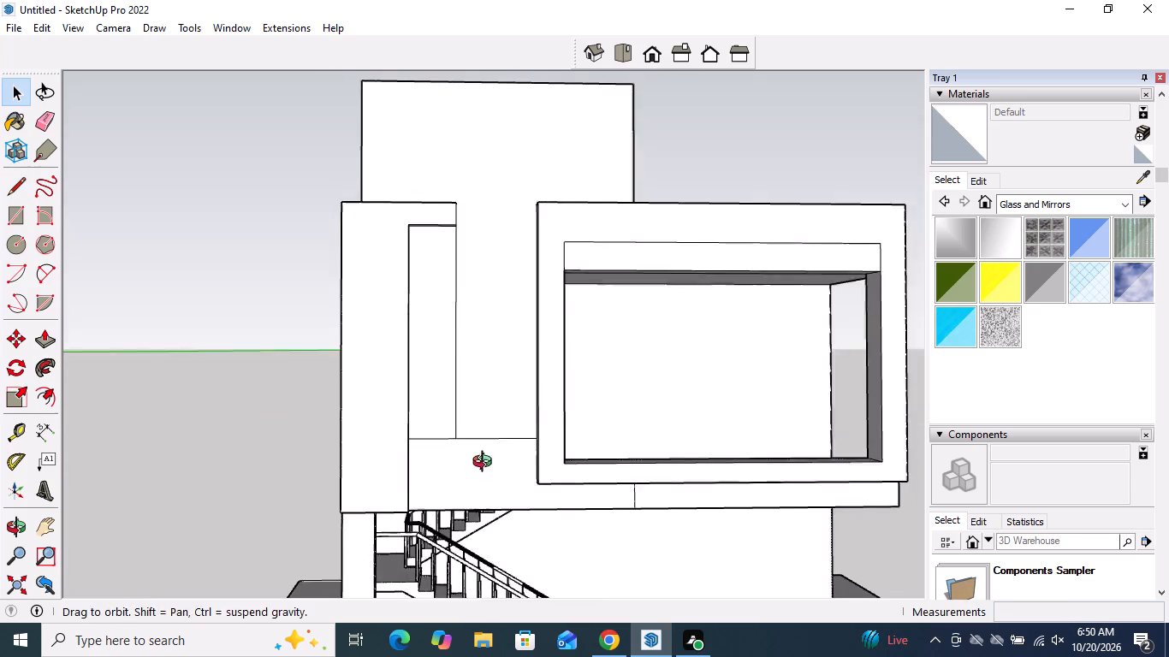
middle_drag(486, 464, 486, 468)
scroll(488, 417, down, 4)
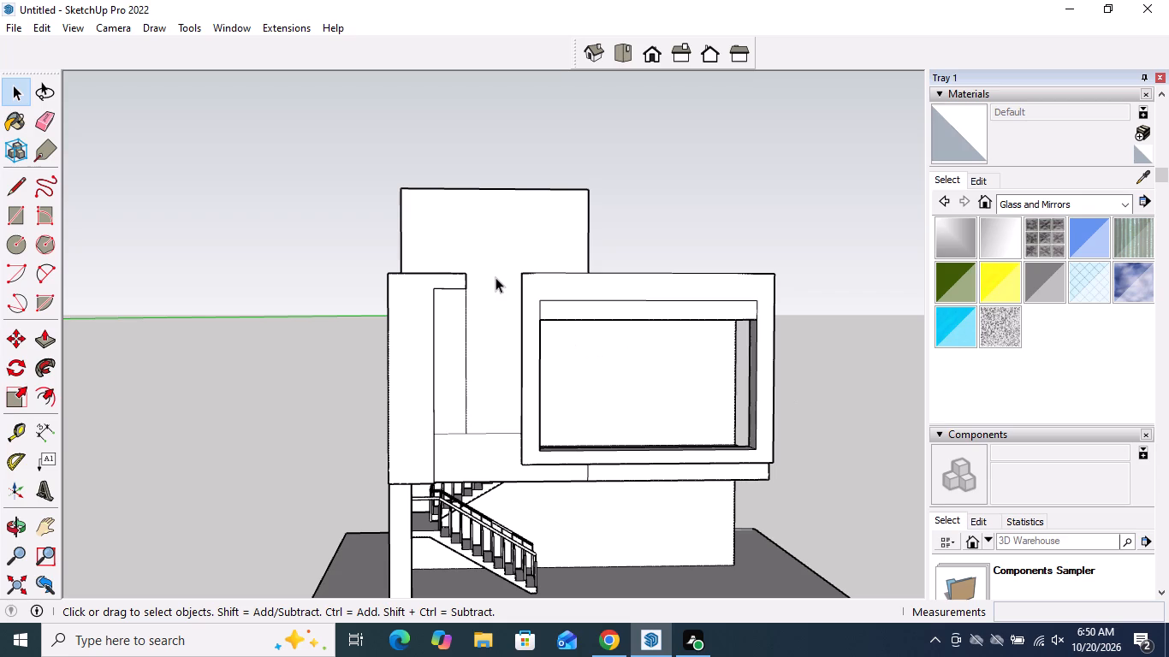
middle_drag(495, 277, 508, 340)
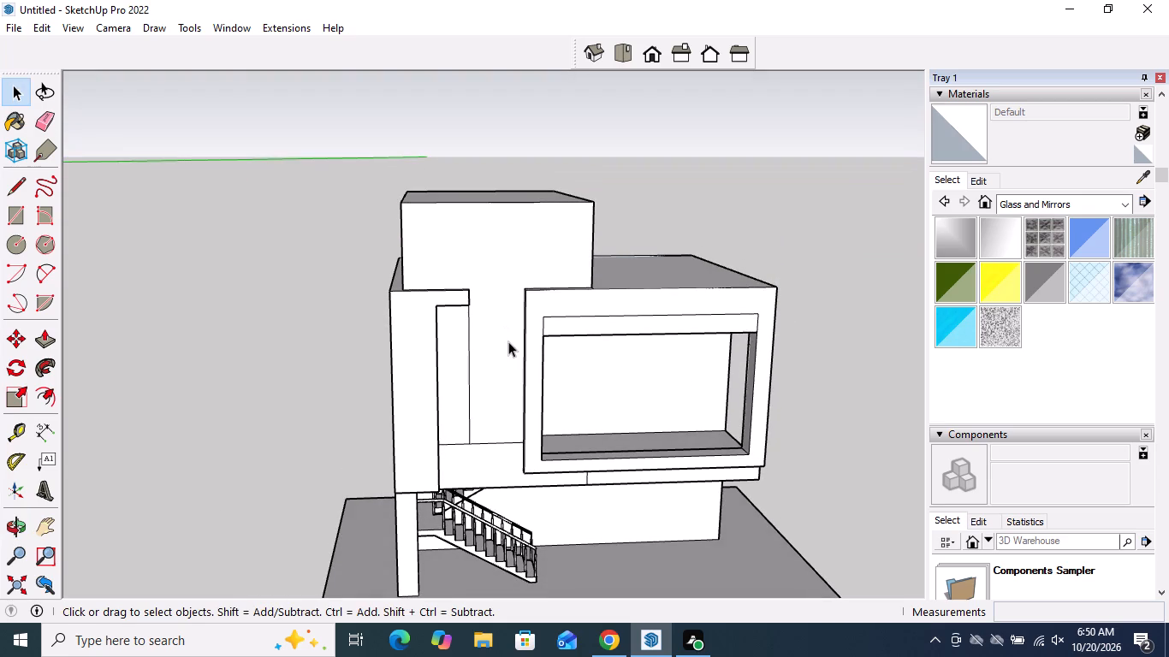
scroll(480, 222, up, 4)
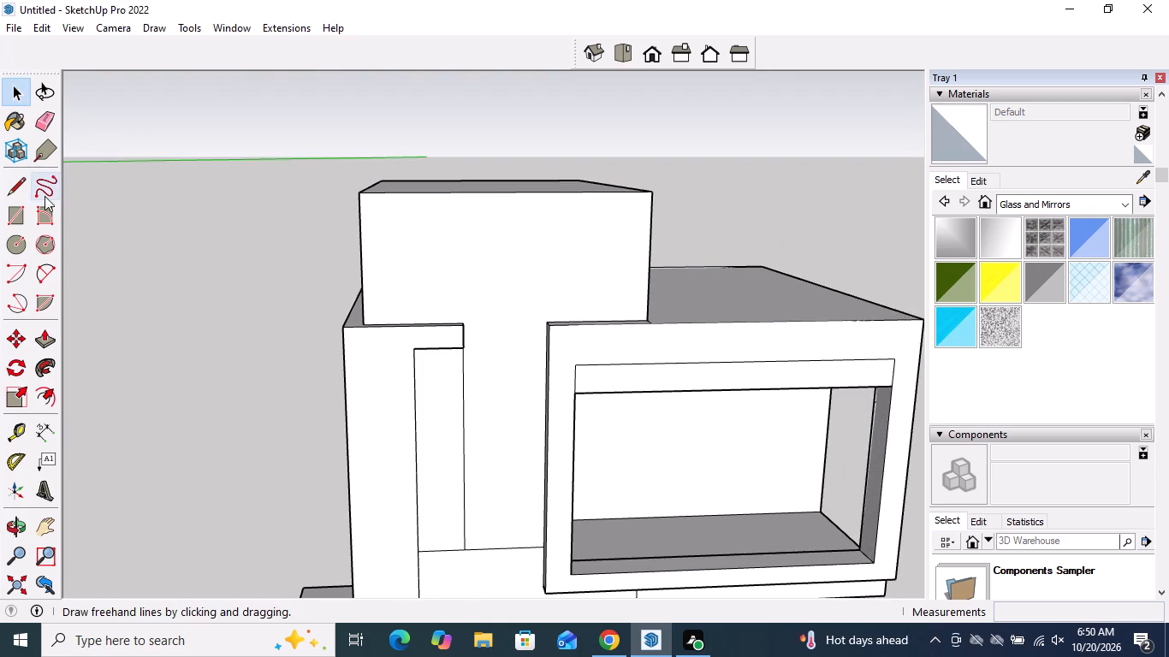
click(14, 189)
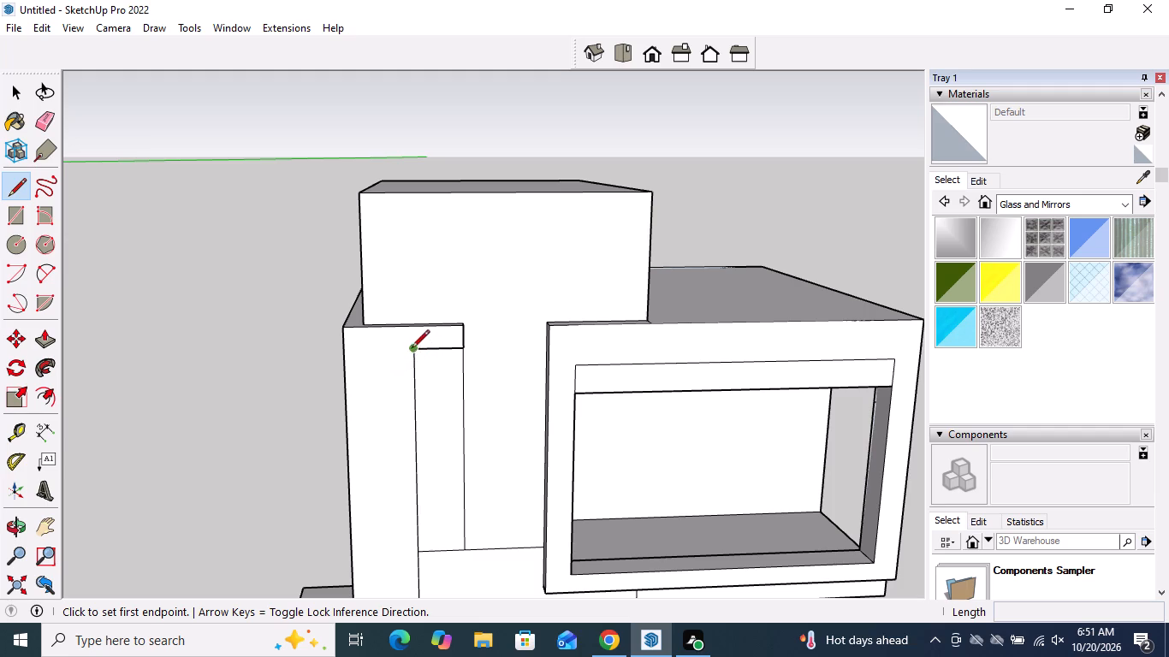
middle_drag(412, 323, 411, 409)
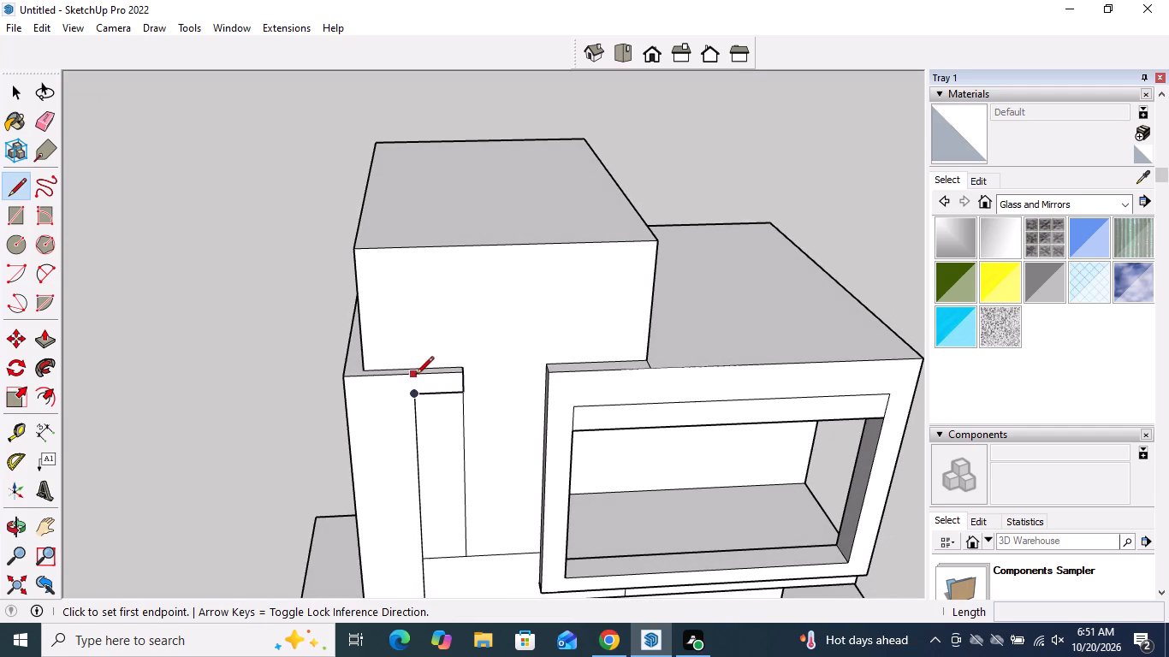
middle_drag(416, 375, 416, 456)
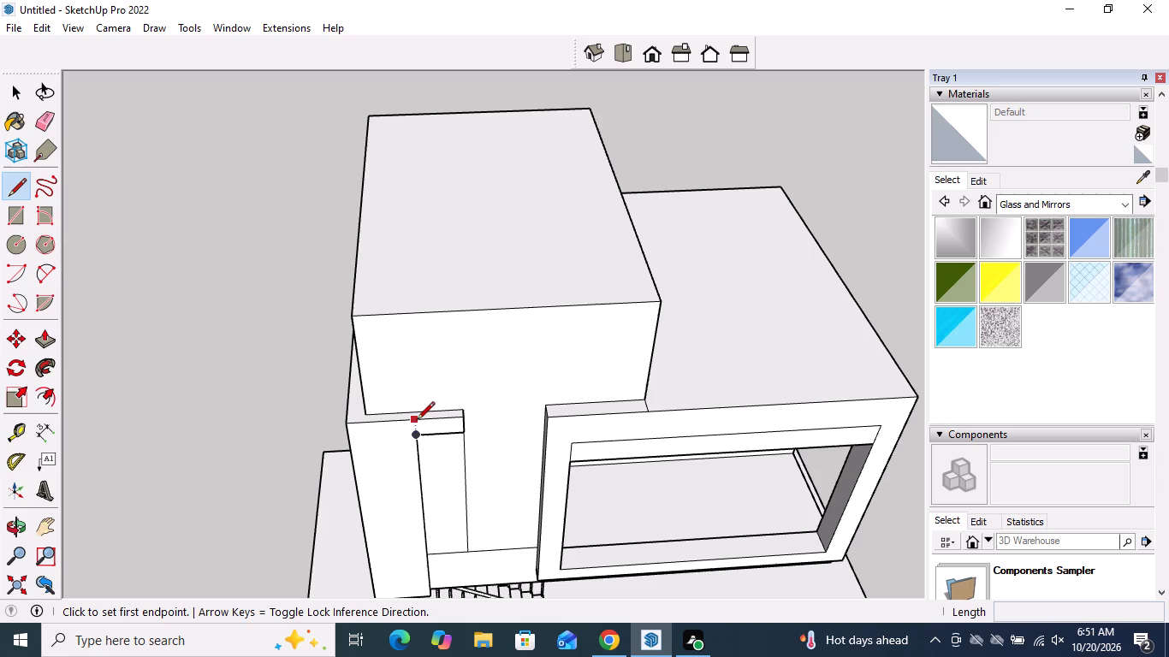
click(418, 421)
scroll(417, 410, up, 4)
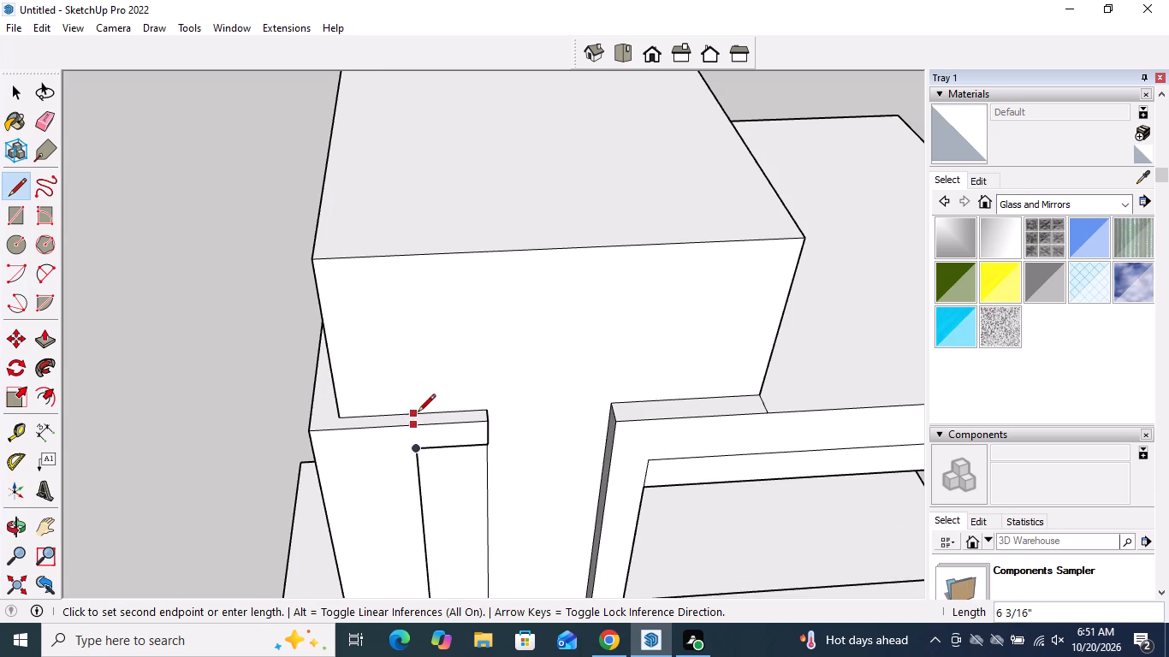
click(418, 412)
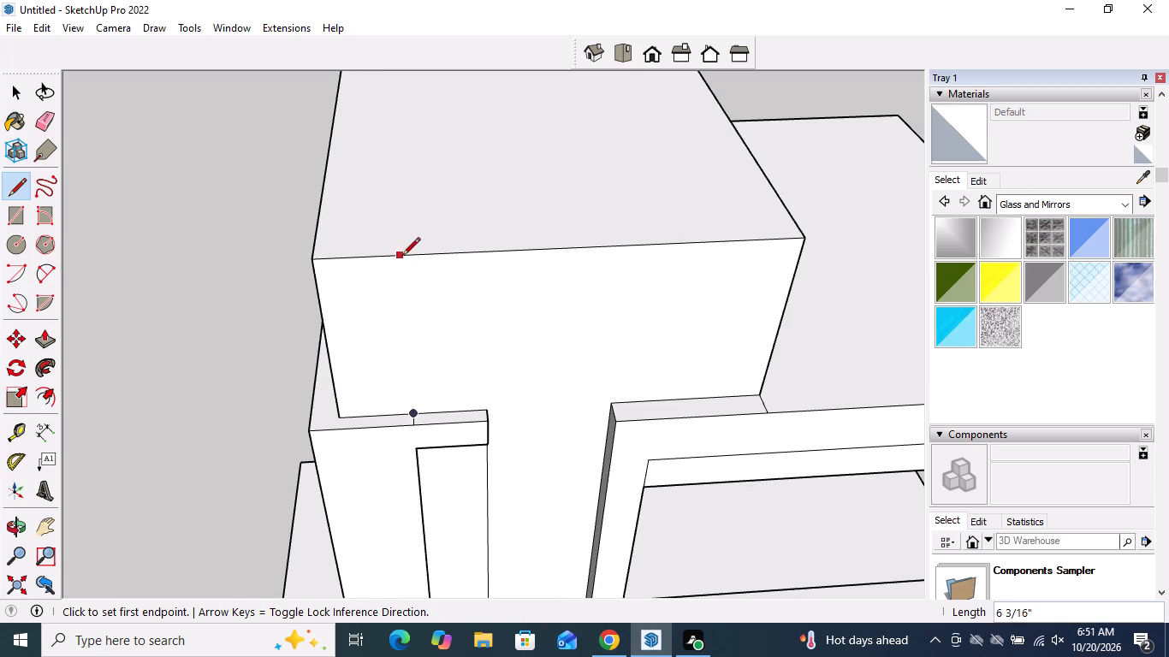
Draw a vertical line about 6' 5" long on the rooftop block's front face, from its top edge to the short line on the corner band.
click(402, 254)
click(416, 417)
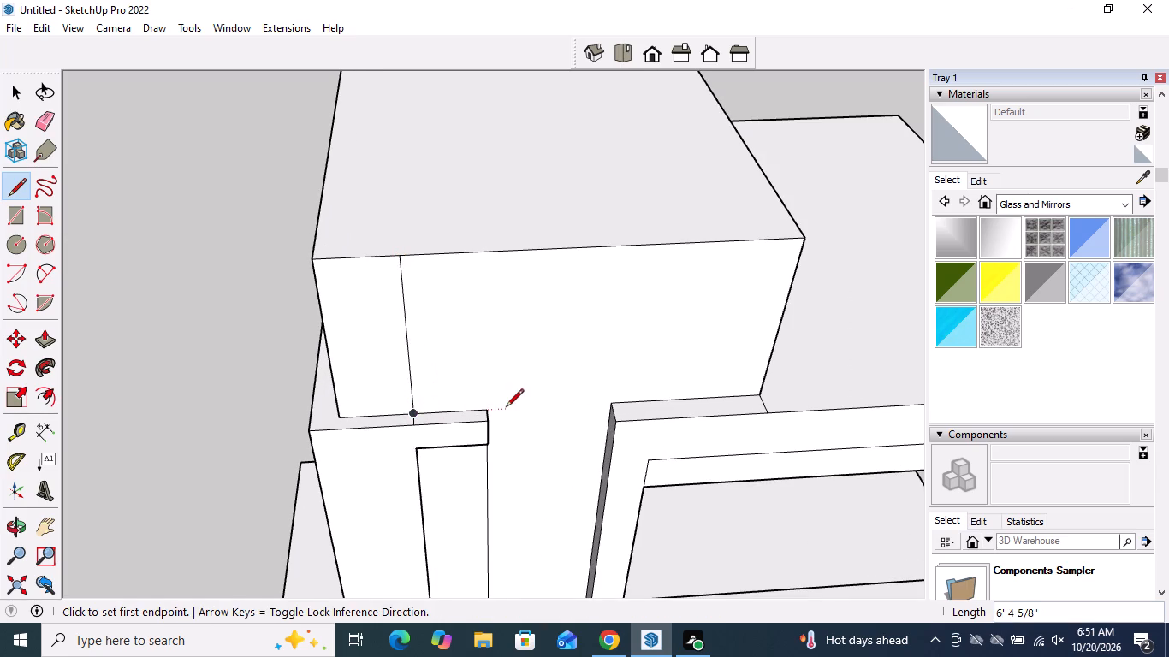
key(space)
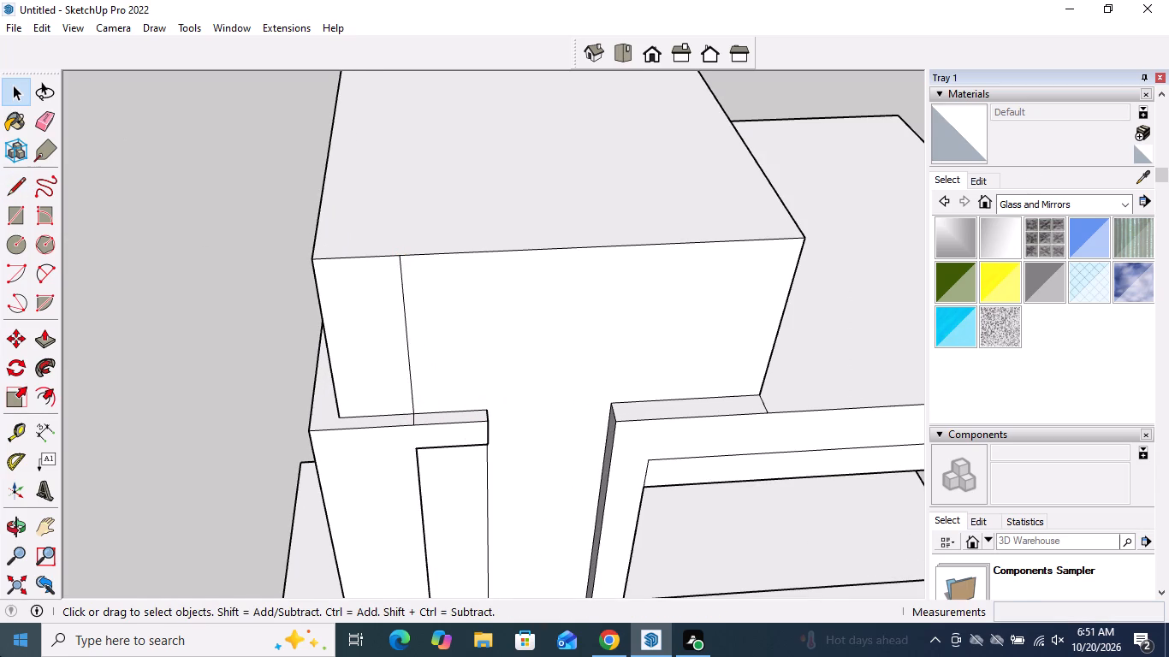
drag(1168, 186, 3, 58)
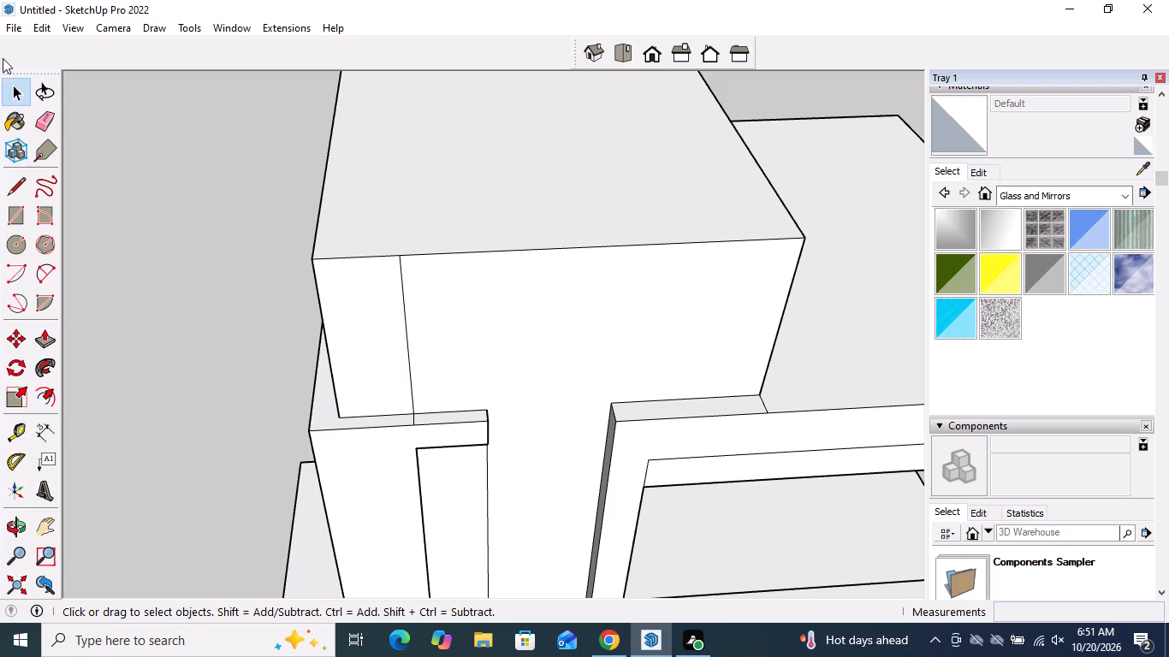
Erase the short line across the top of the corner band.
drag(3, 58, 133, 166)
click(50, 131)
scroll(431, 399, up, 9)
click(404, 441)
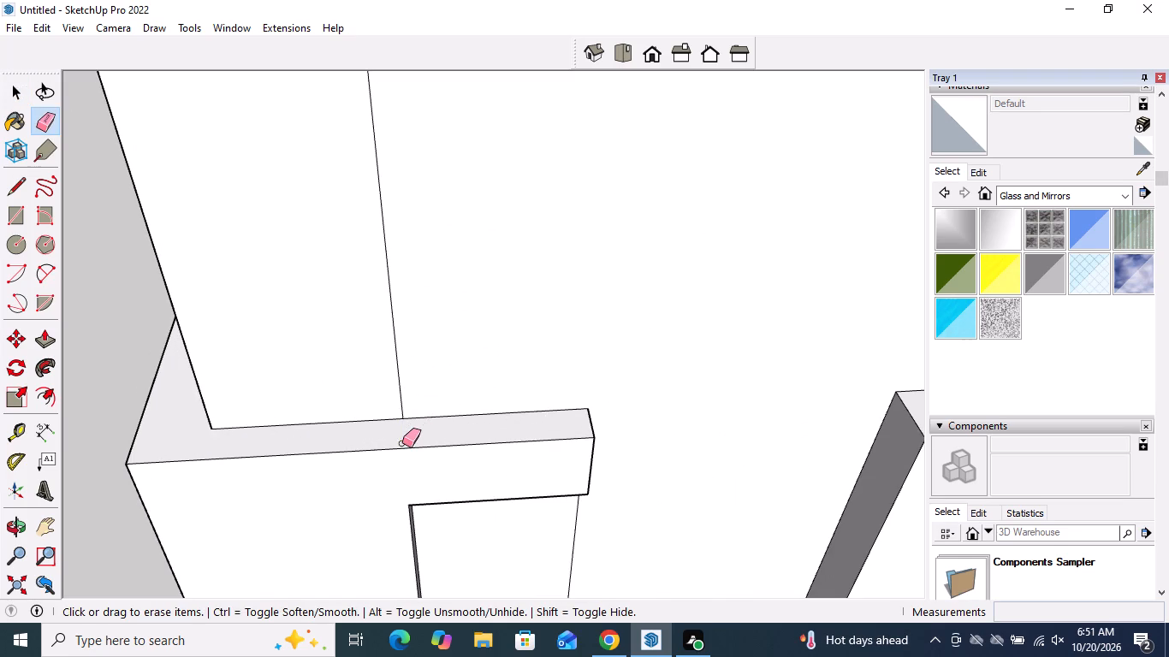
key(space)
Copy the vertical line on the rooftop block's front face about 7' 6" along the top edge, dividing the span into 20 equal spaces.
scroll(414, 344, down, 4)
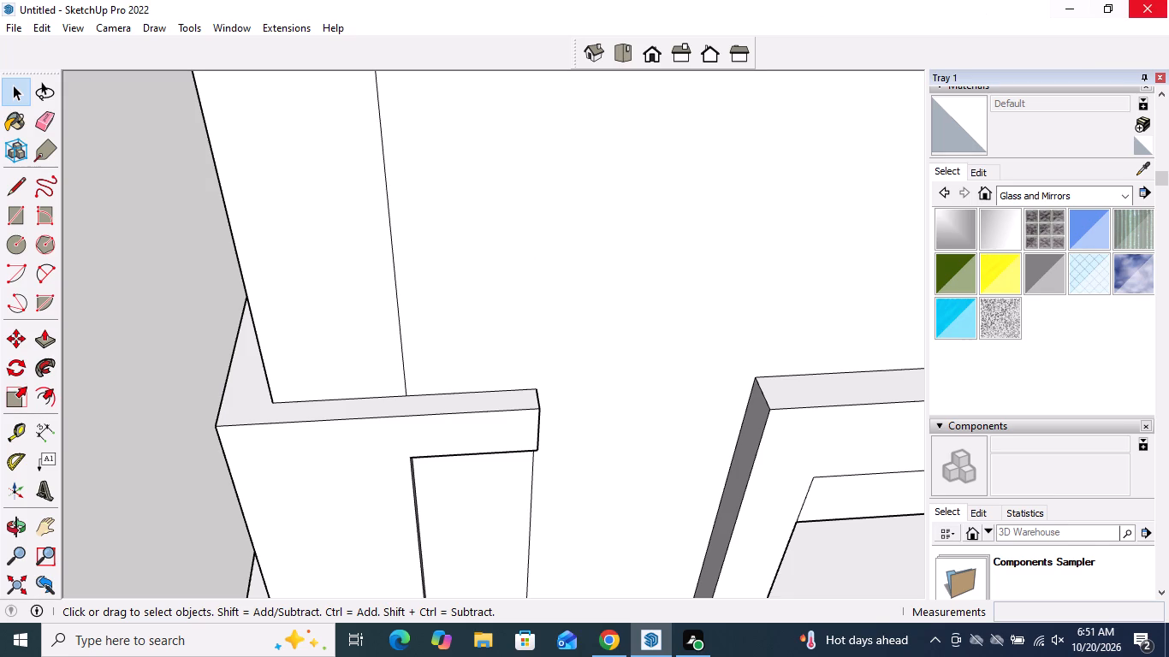
scroll(666, 198, down, 11)
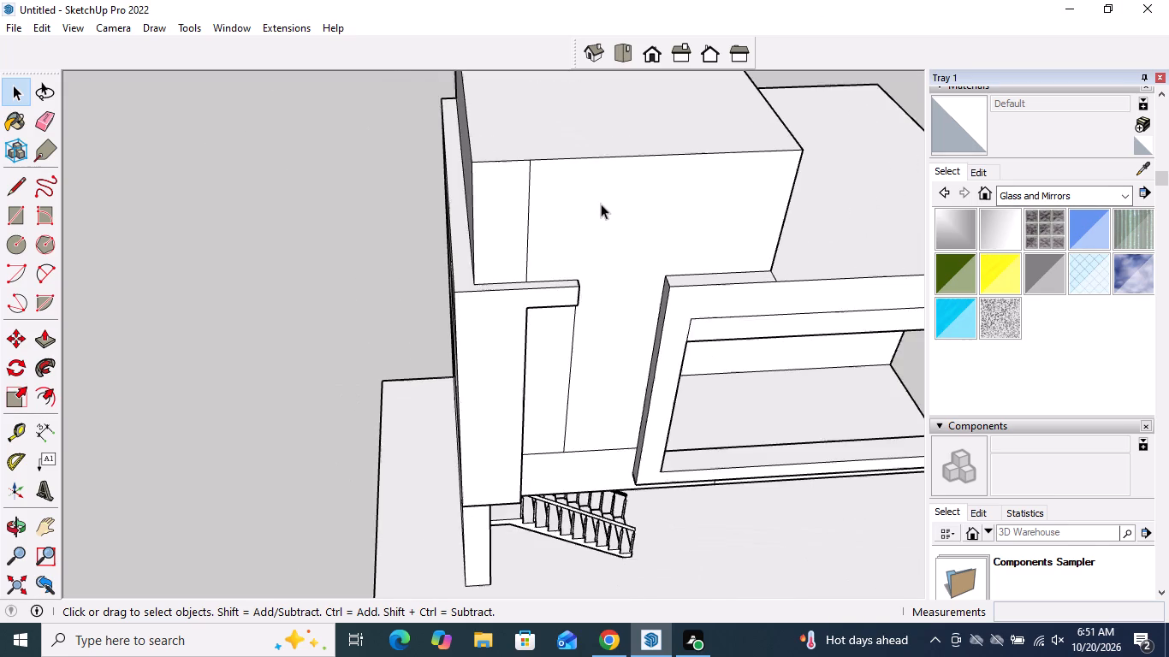
middle_drag(601, 175, 549, 28)
scroll(572, 148, down, 3)
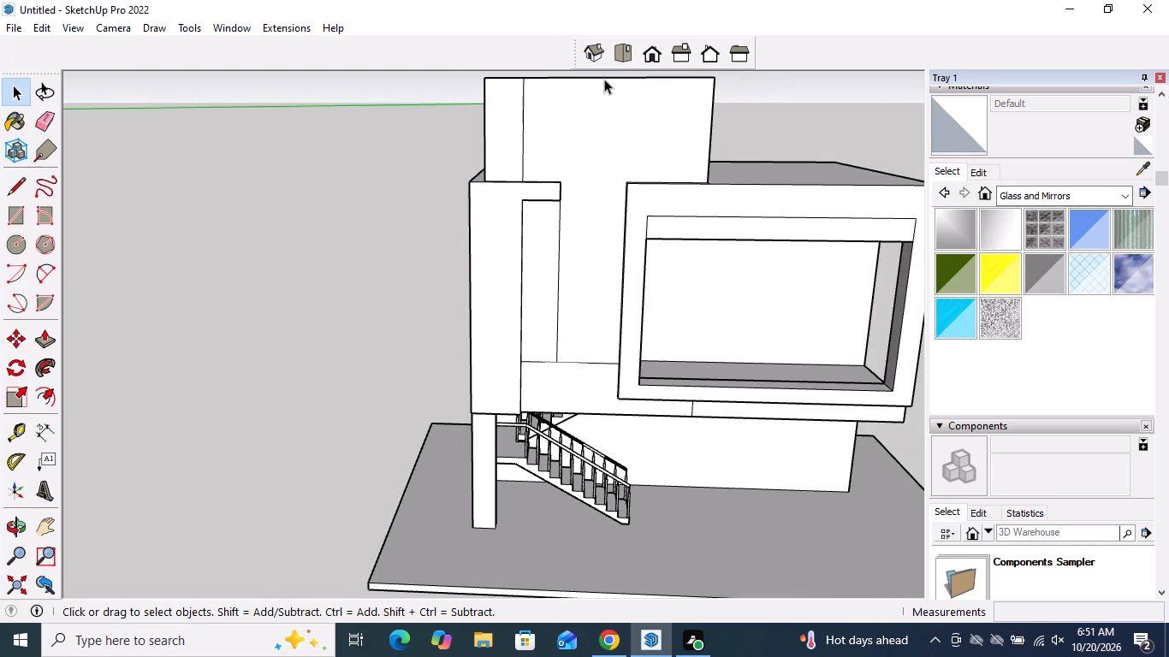
scroll(577, 263, down, 6)
scroll(586, 131, up, 5)
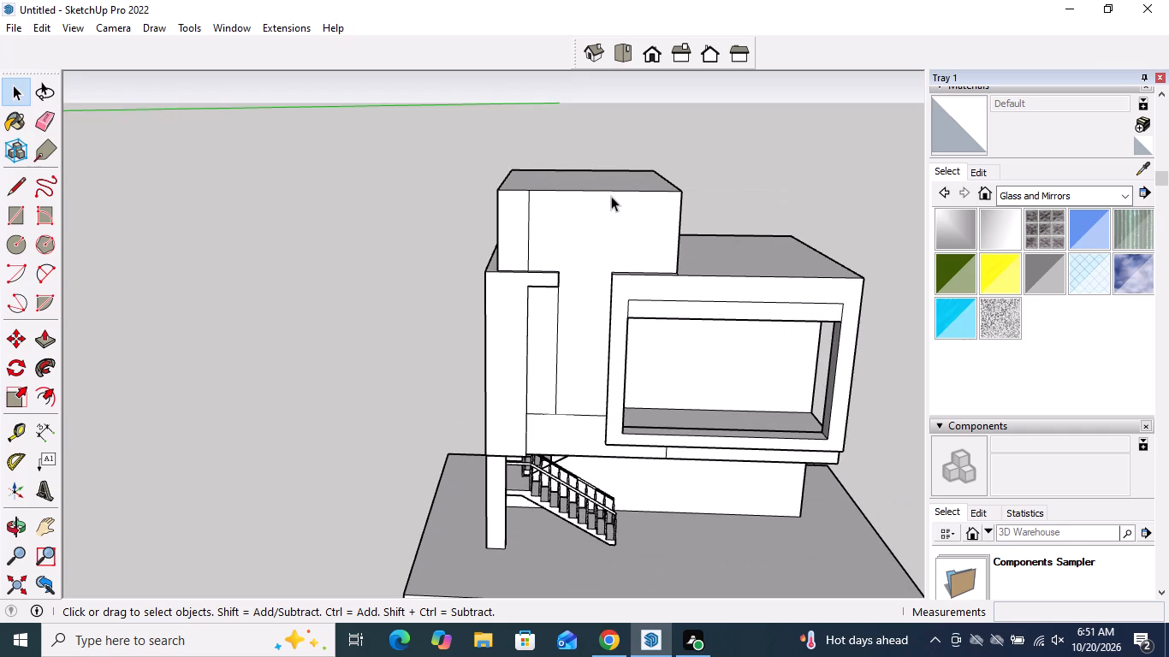
click(526, 247)
click(19, 344)
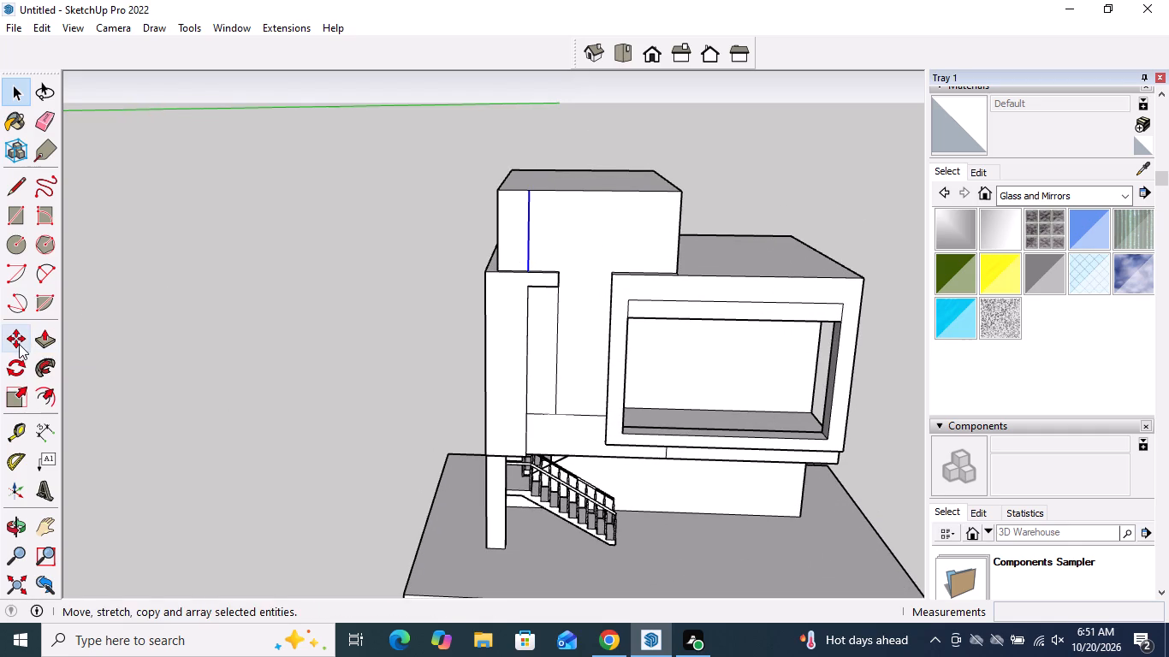
click(530, 190)
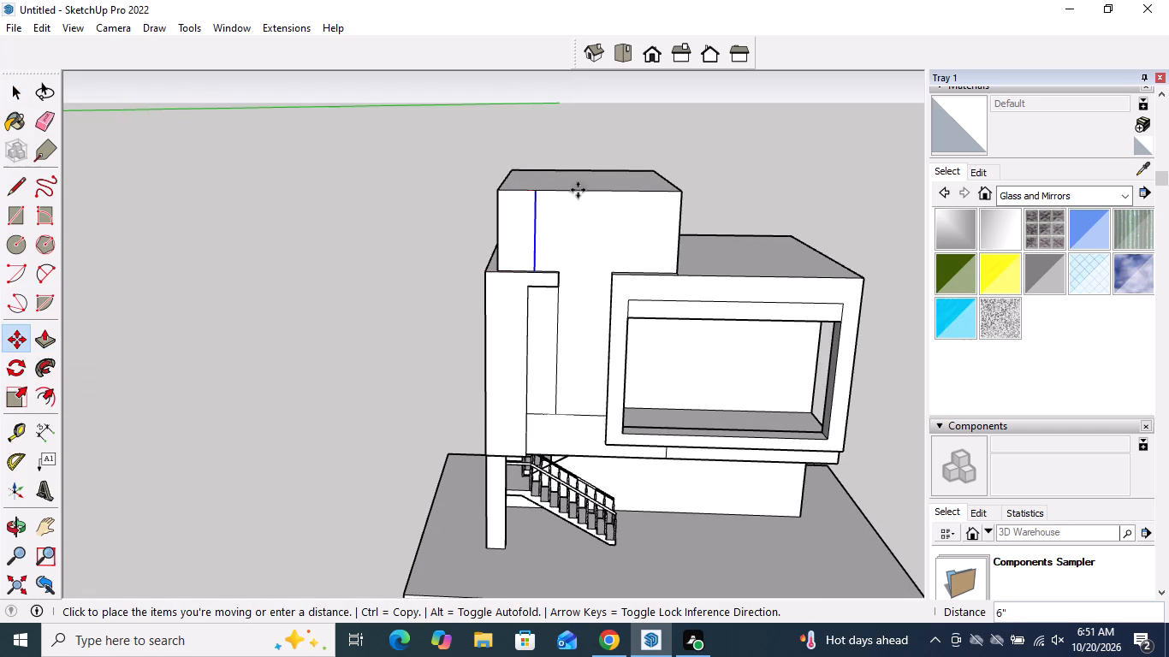
click(626, 191)
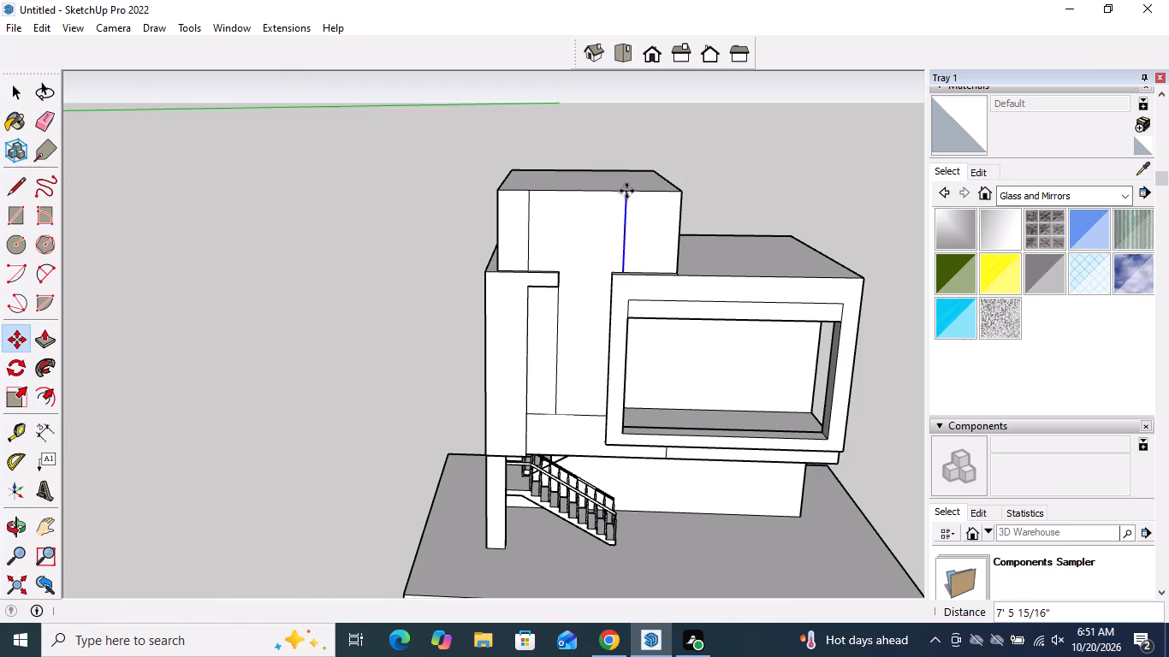
key(shift+asterisk)
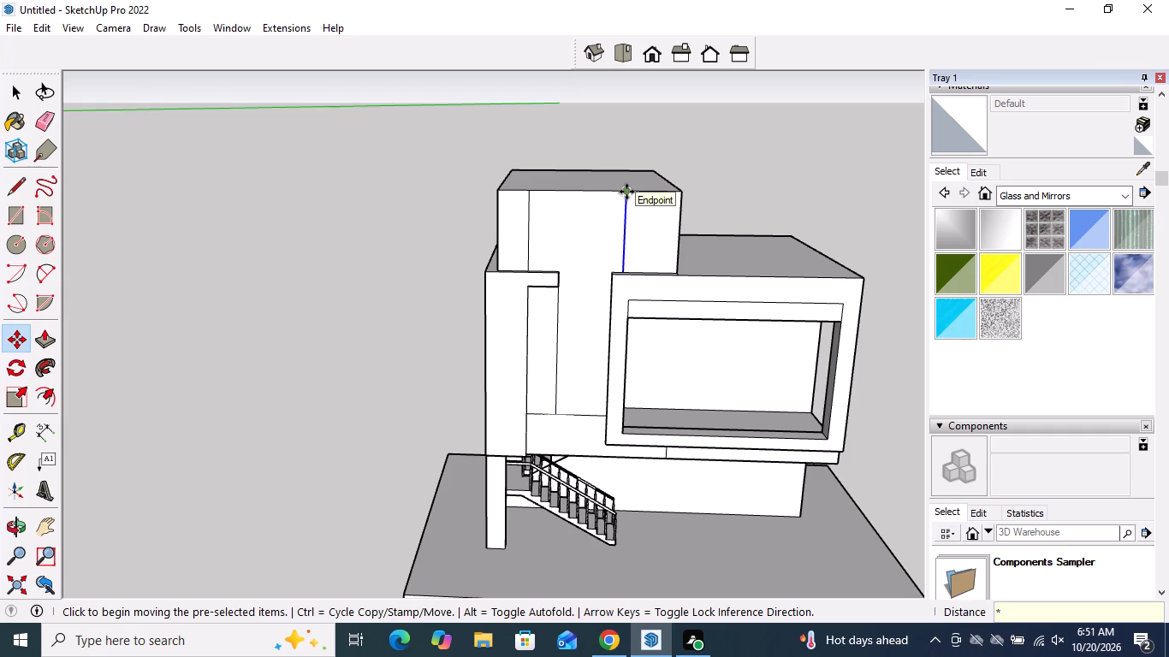
key(BackSpace)
key(shift+slash)
text(20)
key(Return)
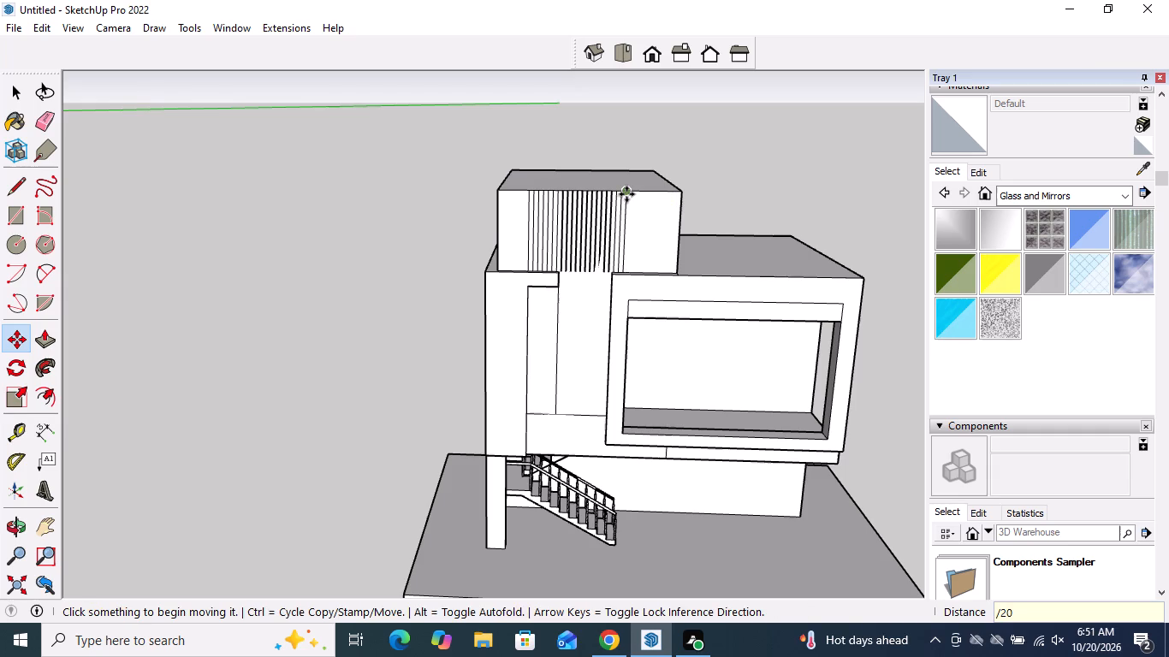
key(space)
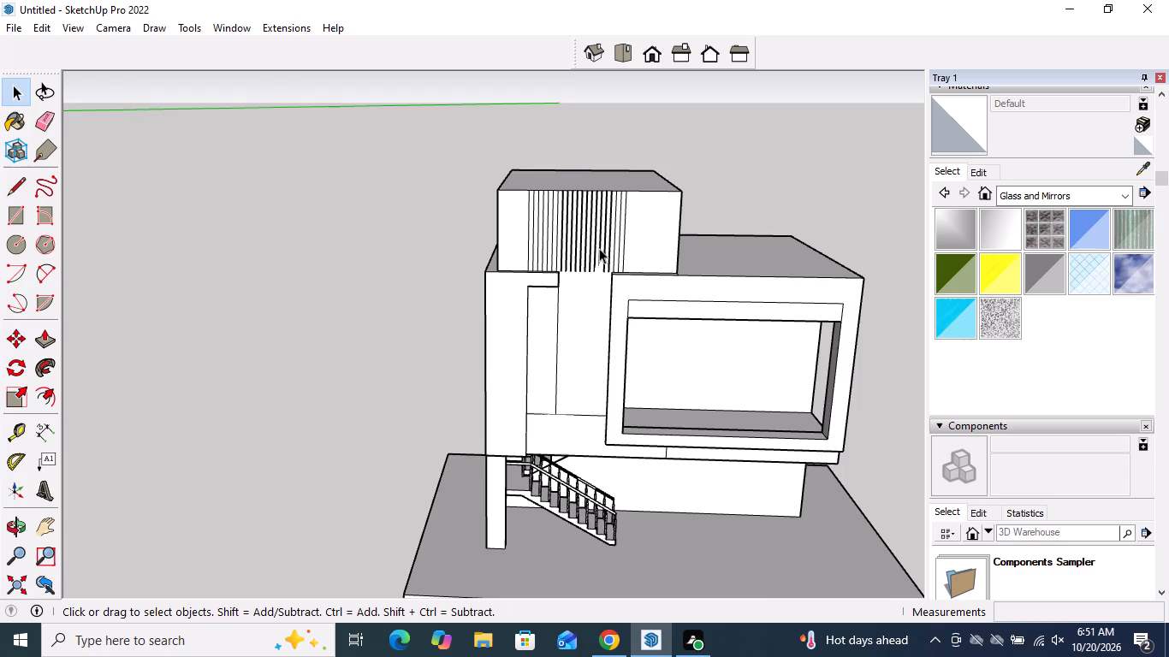
Extend the first four division lines beside the corner band down the recessed front wall to the horizontal line, each about 12' 1" long.
middle_drag(561, 169, 481, 74)
scroll(537, 279, up, 4)
scroll(588, 228, up, 4)
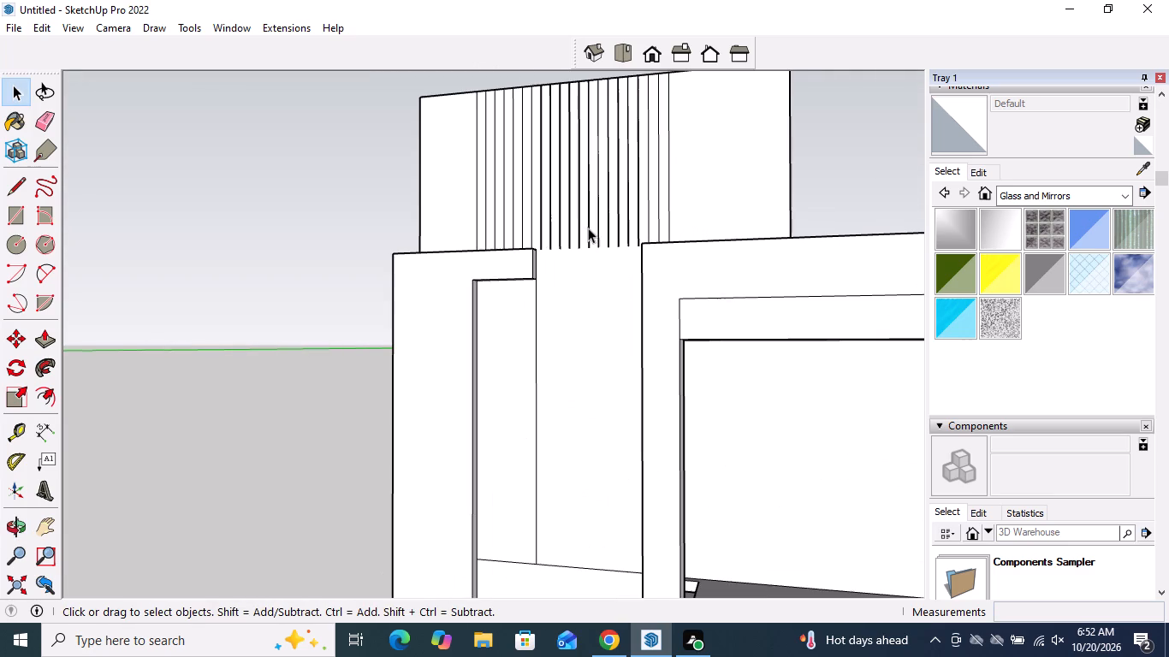
click(14, 186)
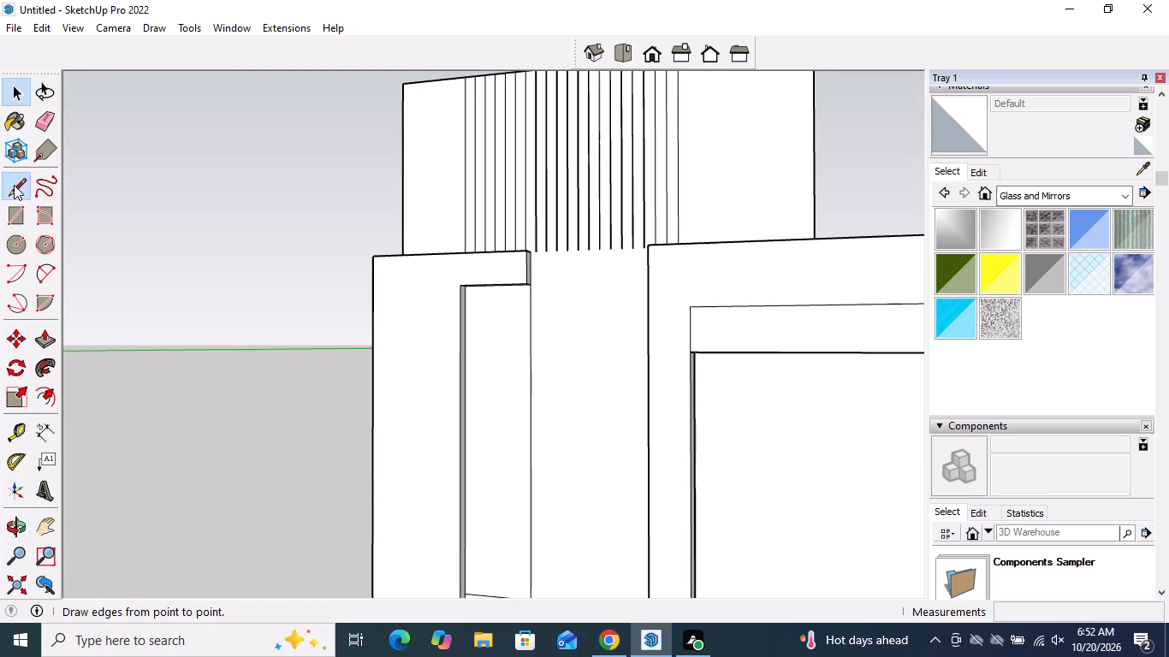
scroll(697, 228, down, 3)
scroll(546, 295, up, 3)
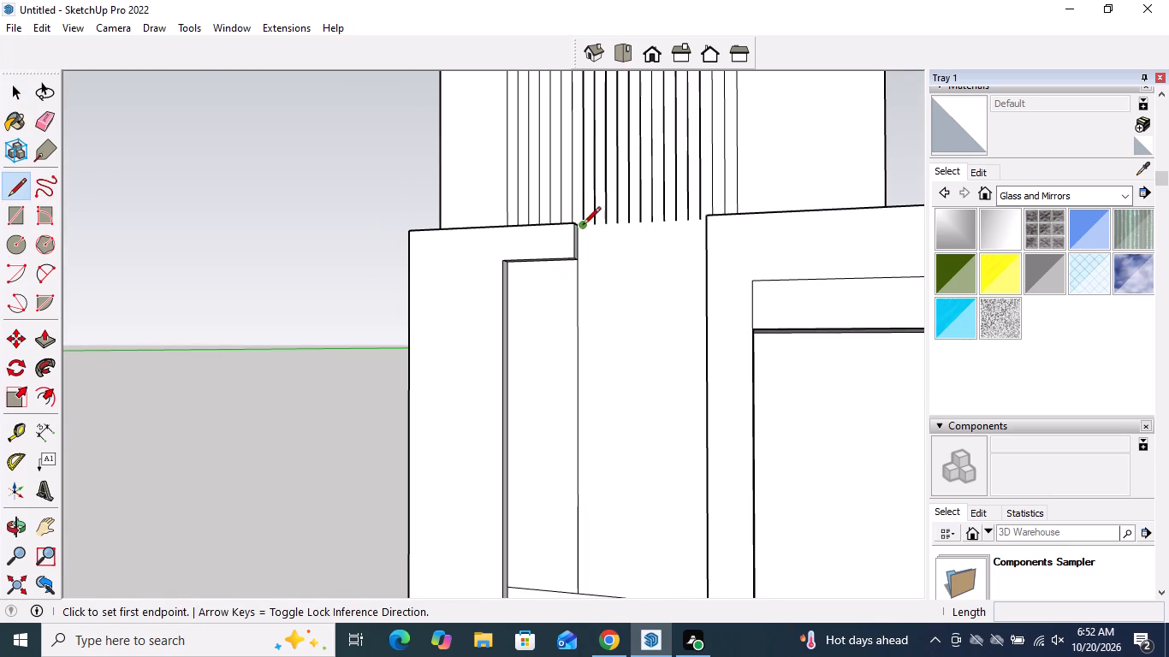
drag(584, 225, 584, 238)
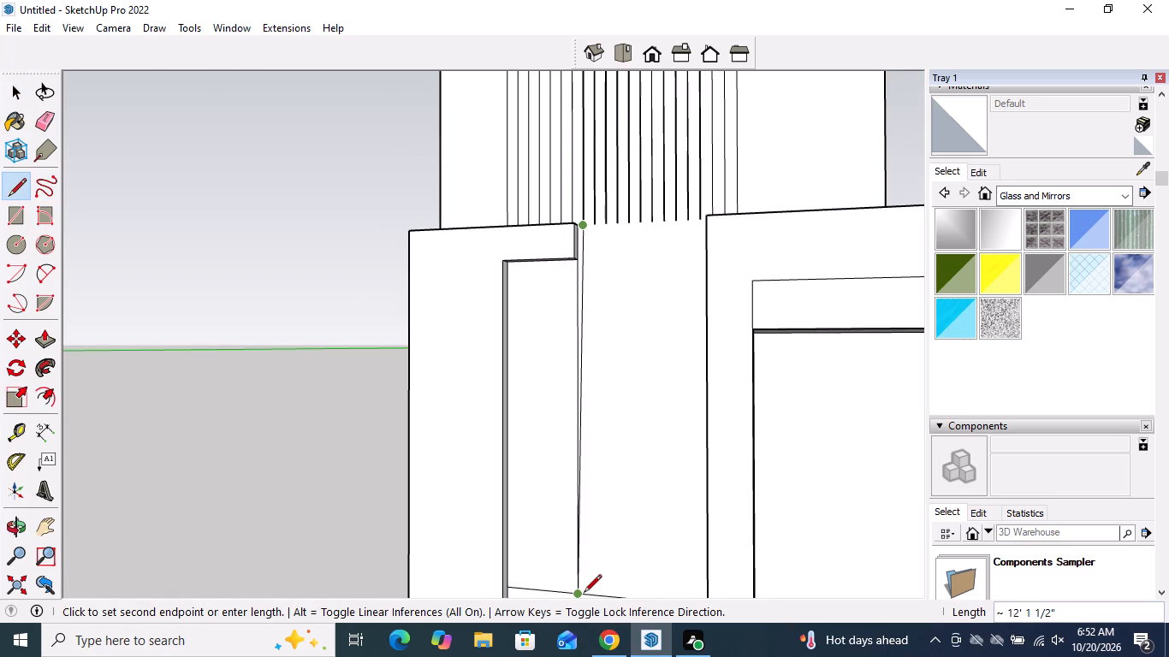
scroll(583, 594, up, 4)
click(588, 595)
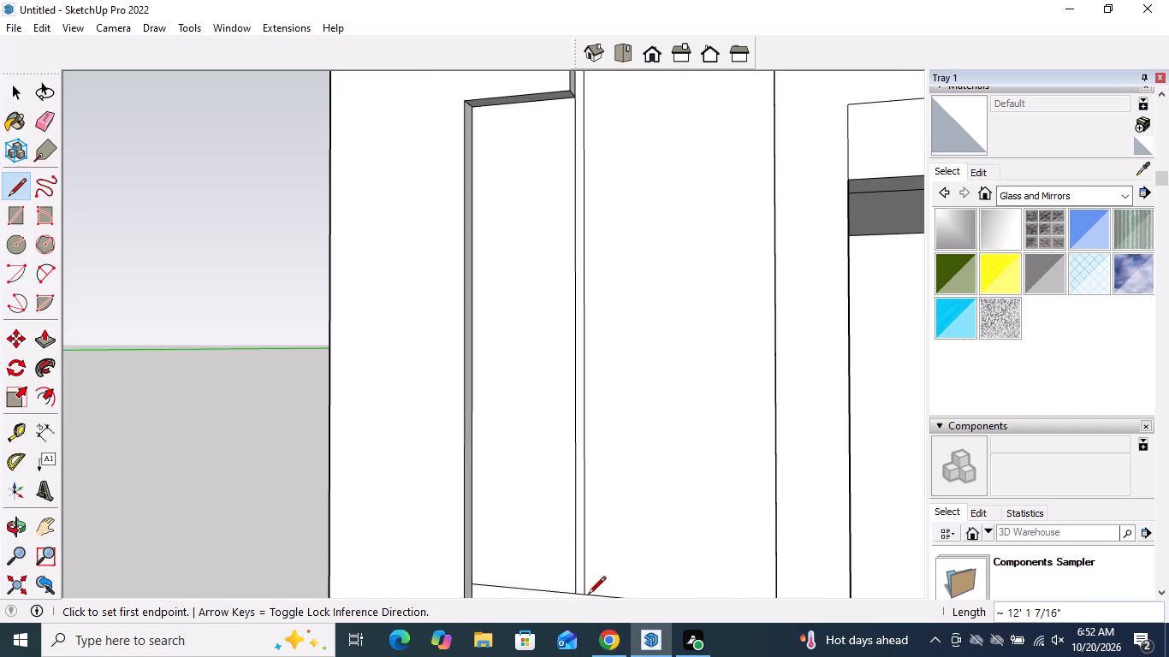
scroll(638, 561, down, 3)
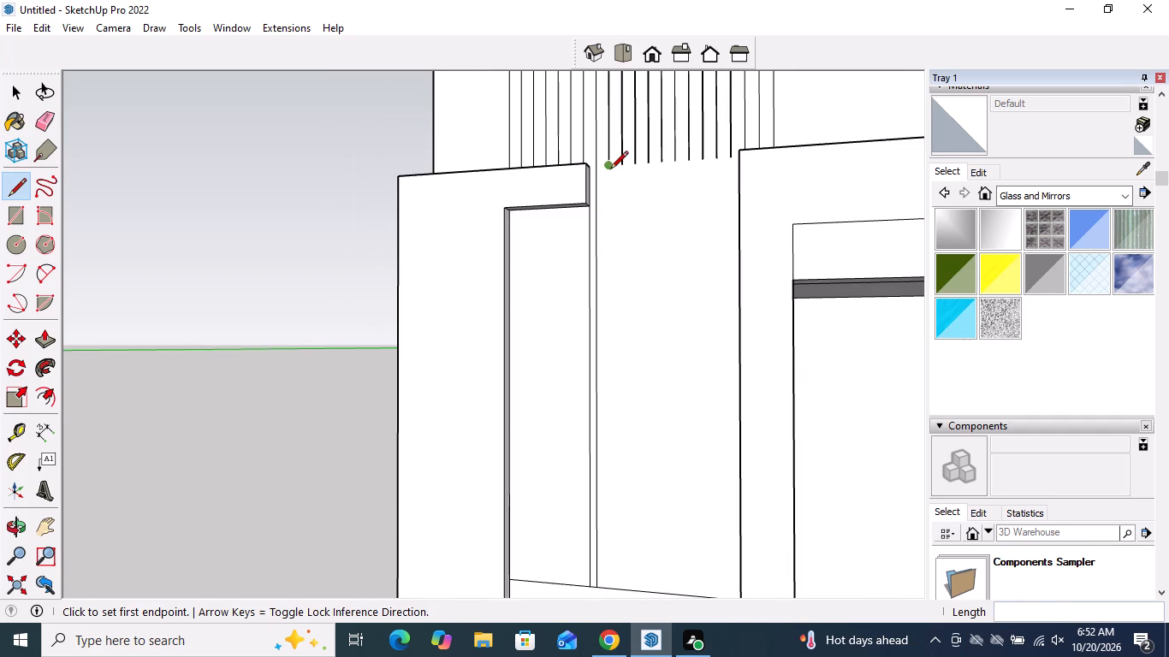
click(610, 170)
click(608, 589)
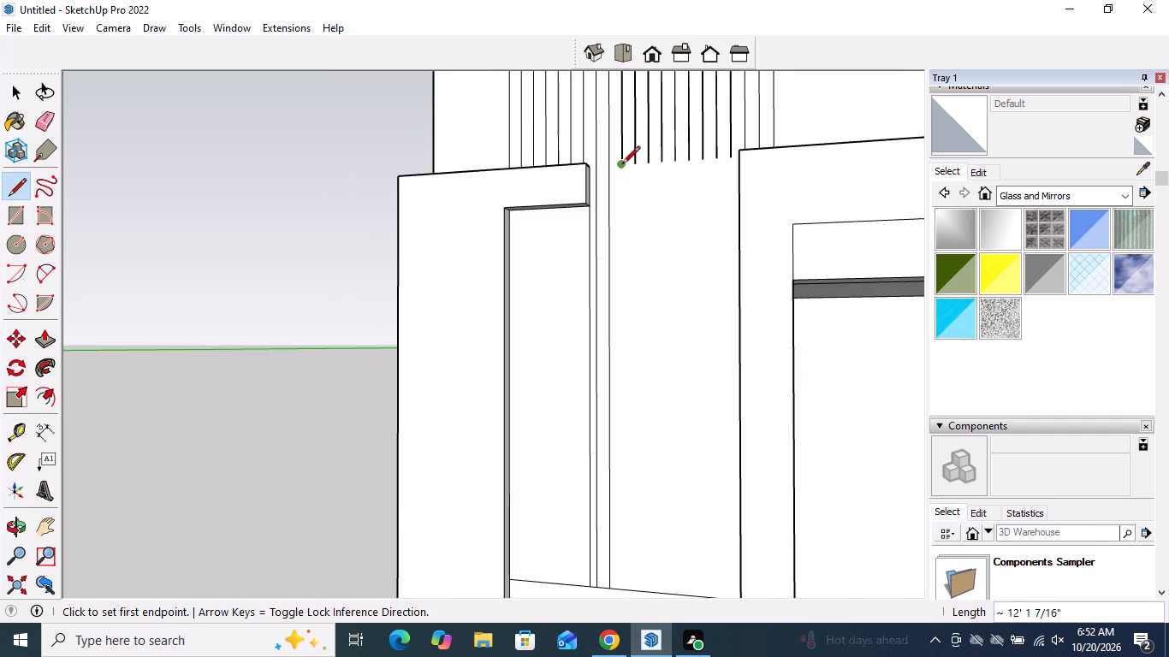
click(622, 165)
click(626, 586)
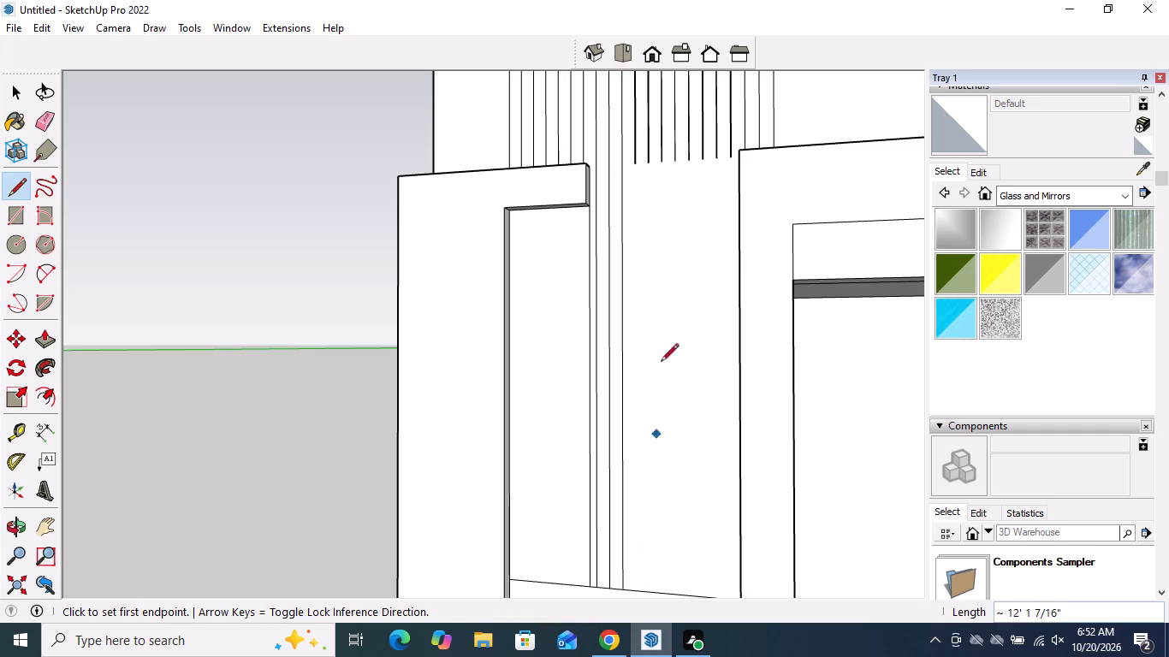
click(634, 162)
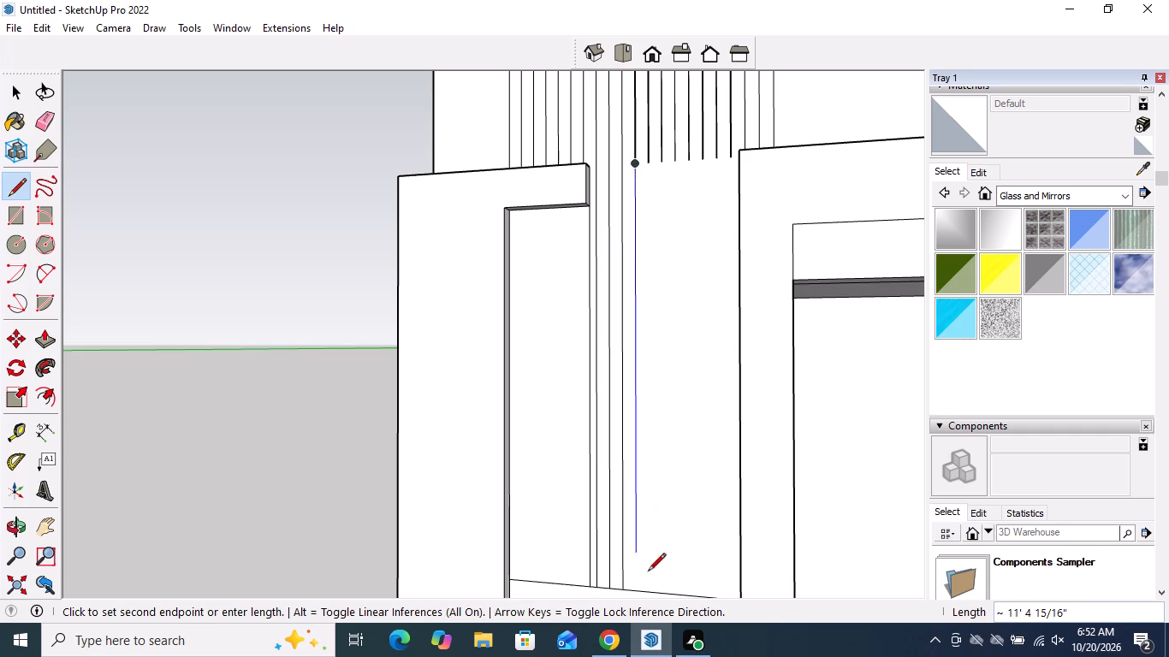
click(640, 589)
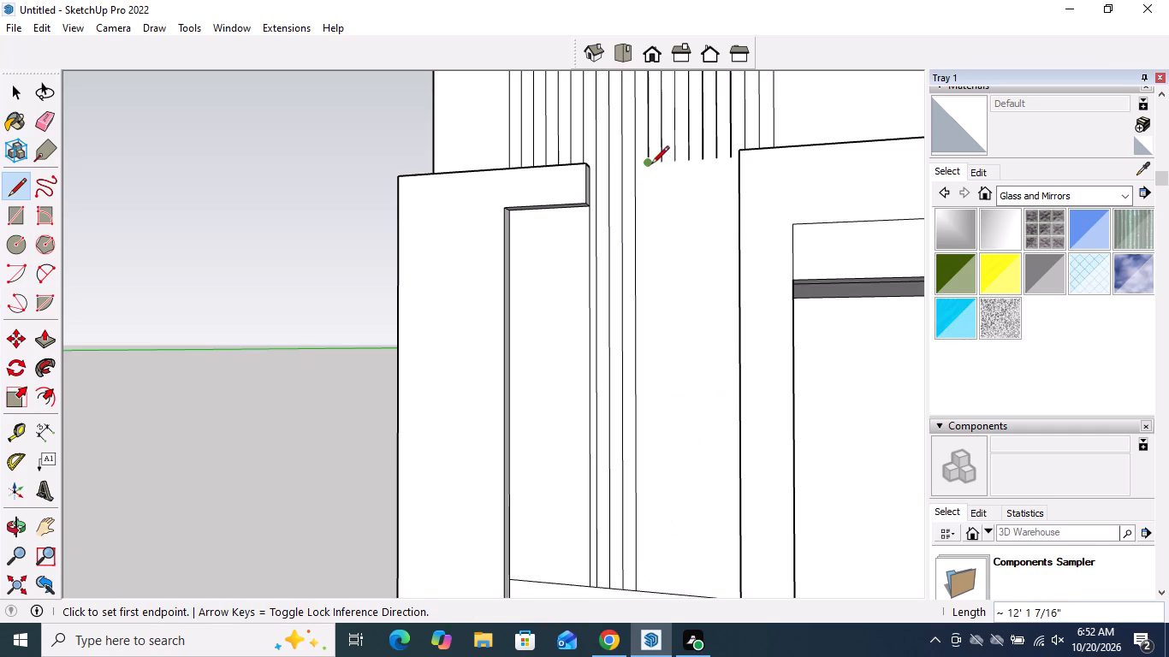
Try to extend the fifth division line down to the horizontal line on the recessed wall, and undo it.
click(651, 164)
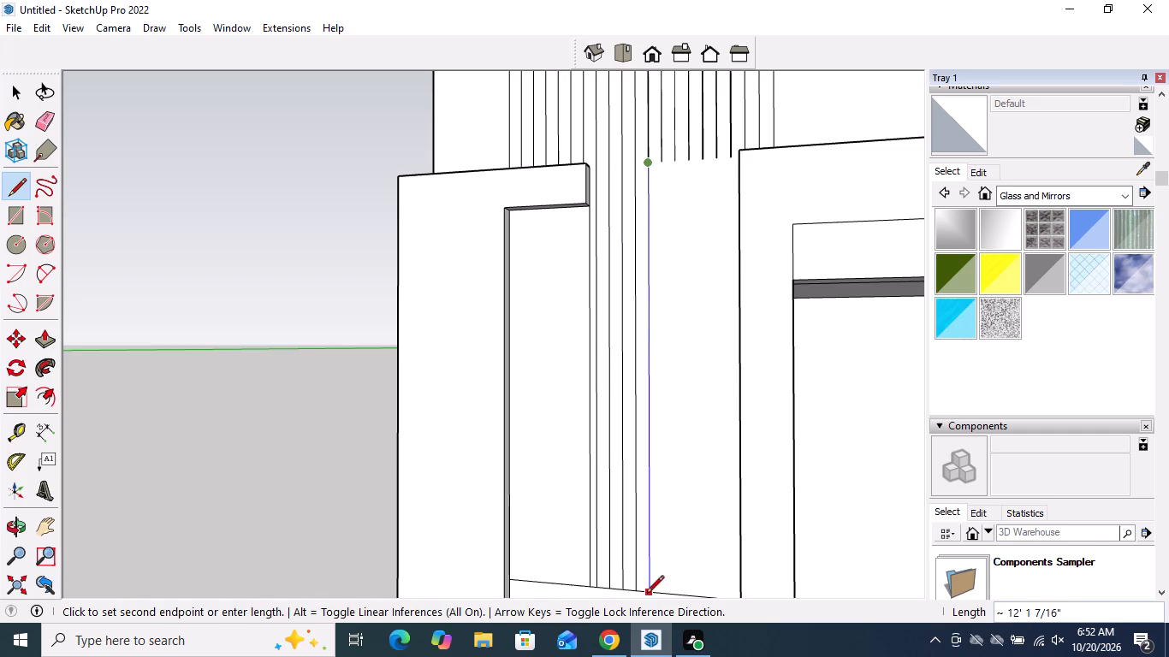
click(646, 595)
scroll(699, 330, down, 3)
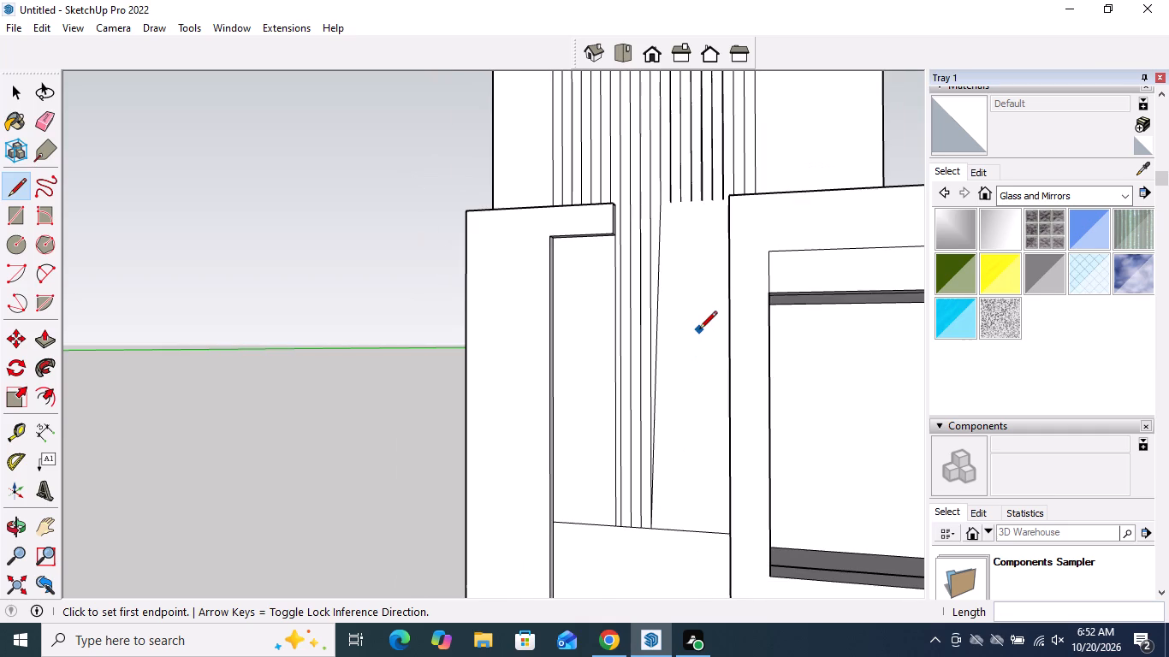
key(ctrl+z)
Extend the next six division lines, from the fifth to the tenth, down the recessed wall to the horizontal line, each about 12' 1" long.
click(662, 204)
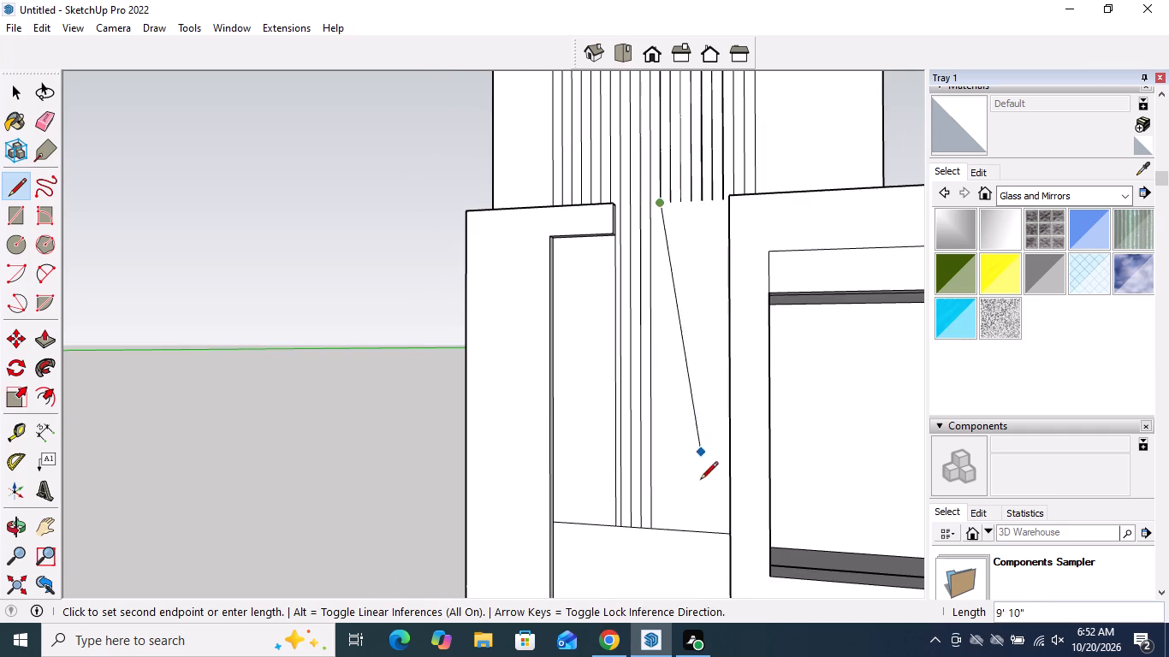
click(662, 530)
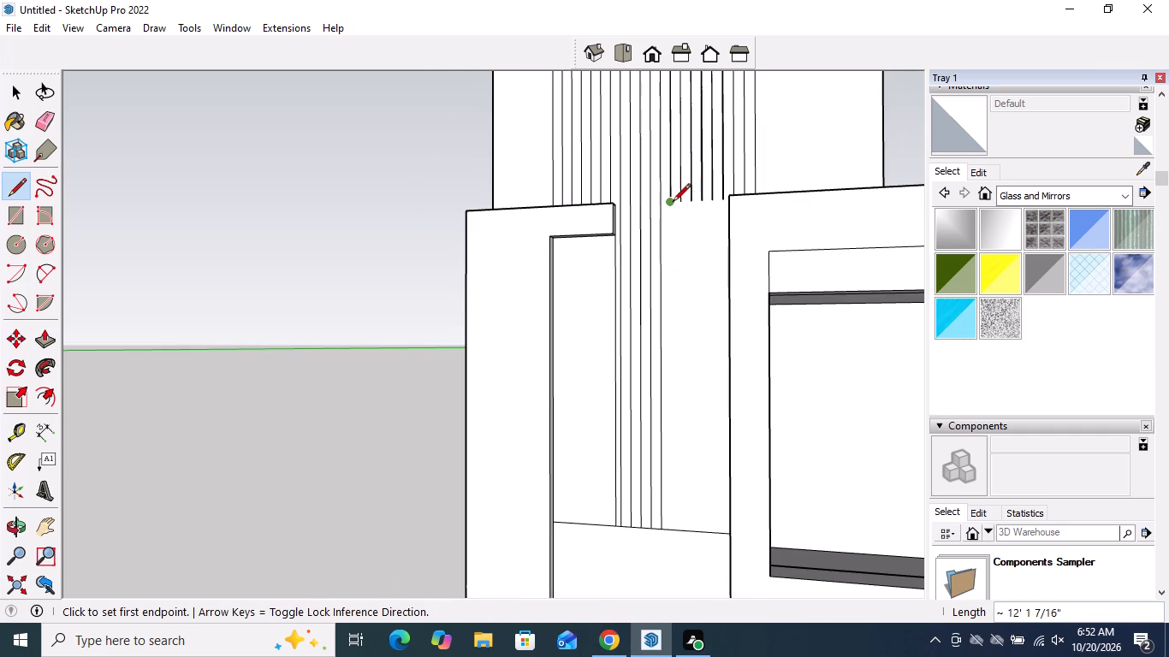
click(673, 199)
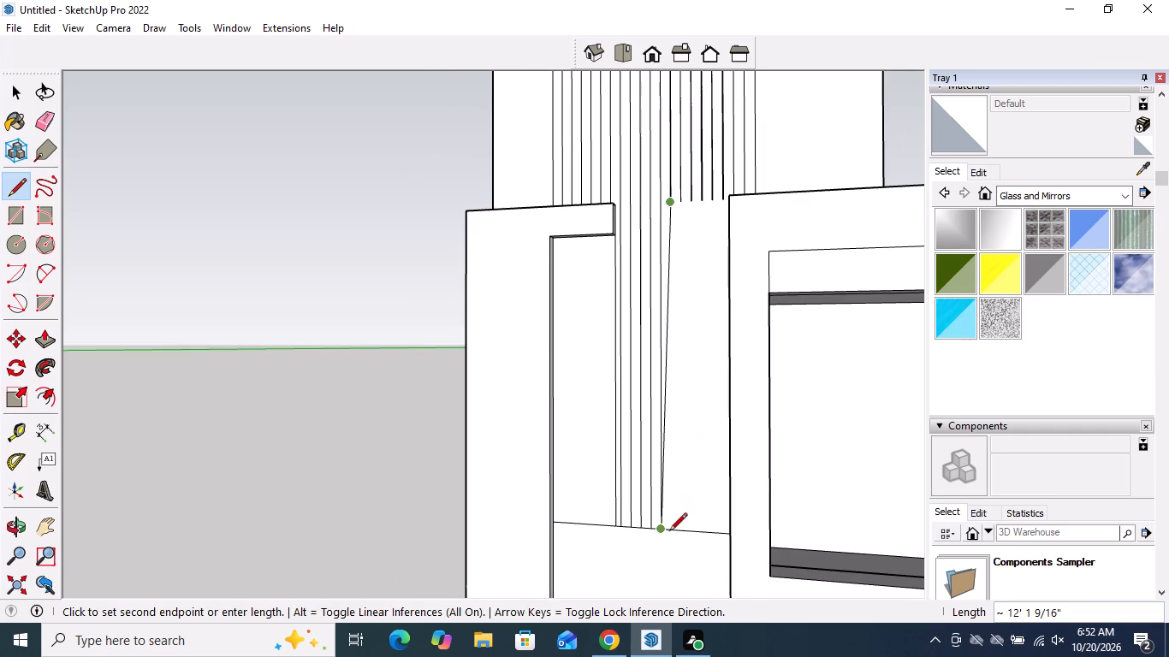
click(674, 531)
click(682, 204)
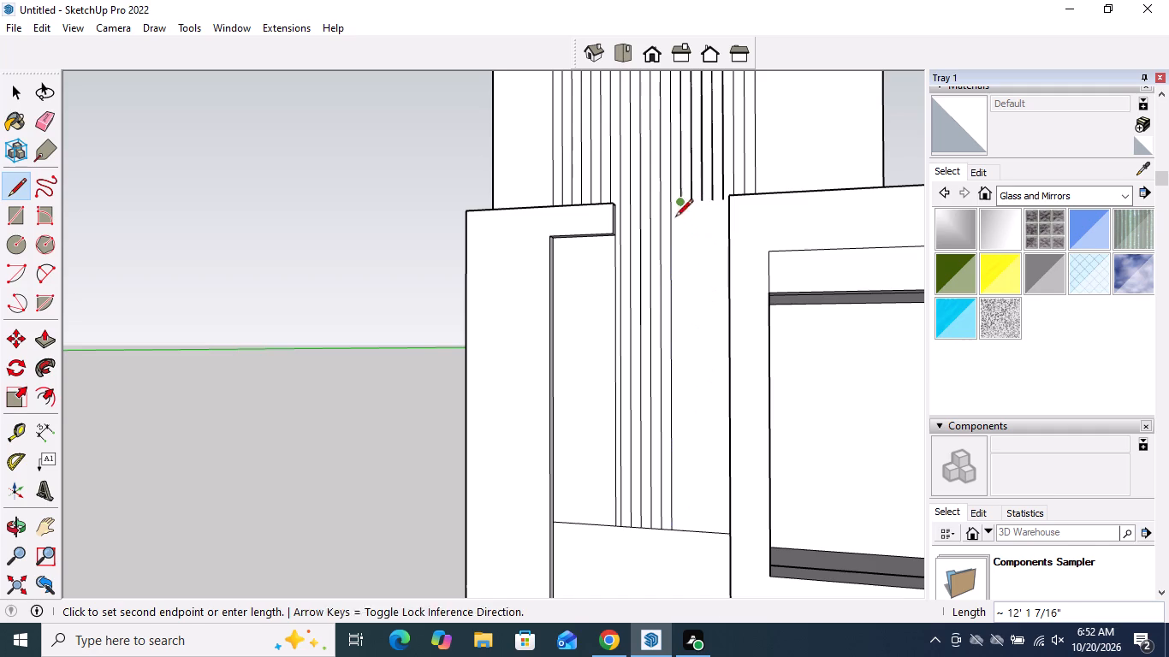
click(687, 528)
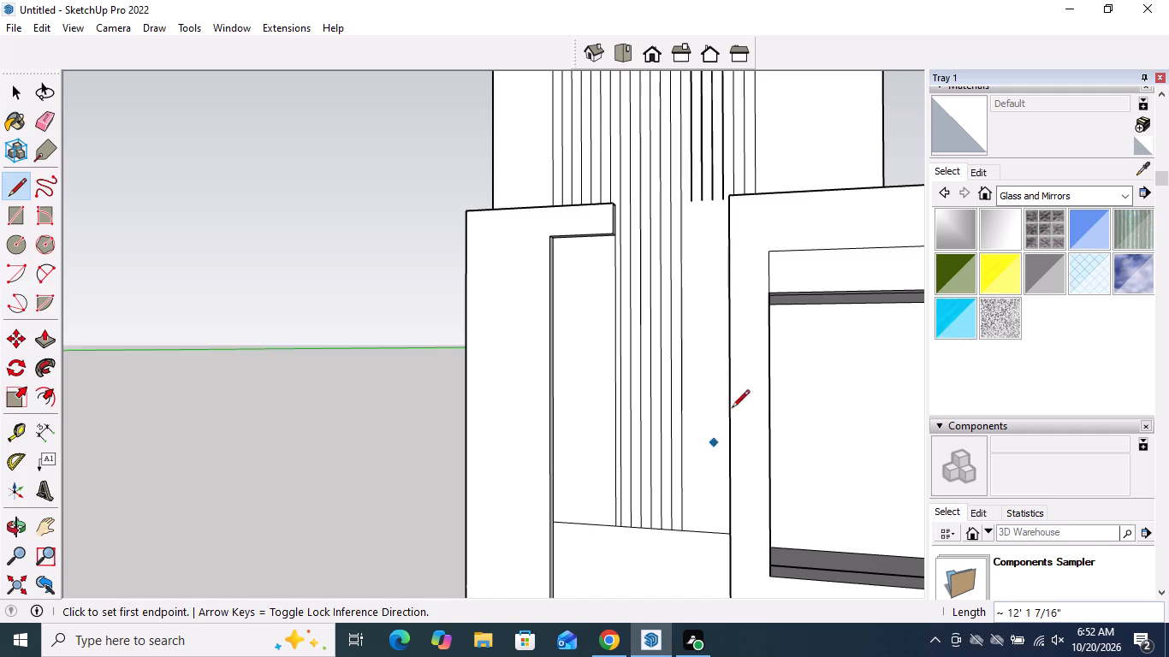
click(696, 203)
click(698, 531)
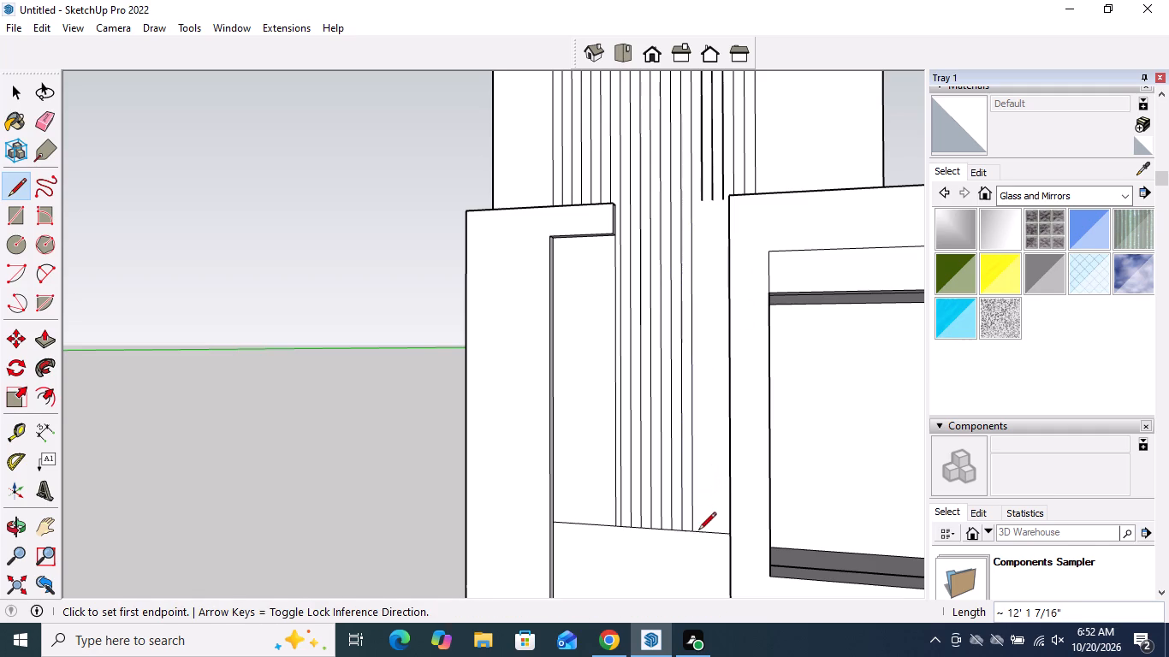
click(705, 199)
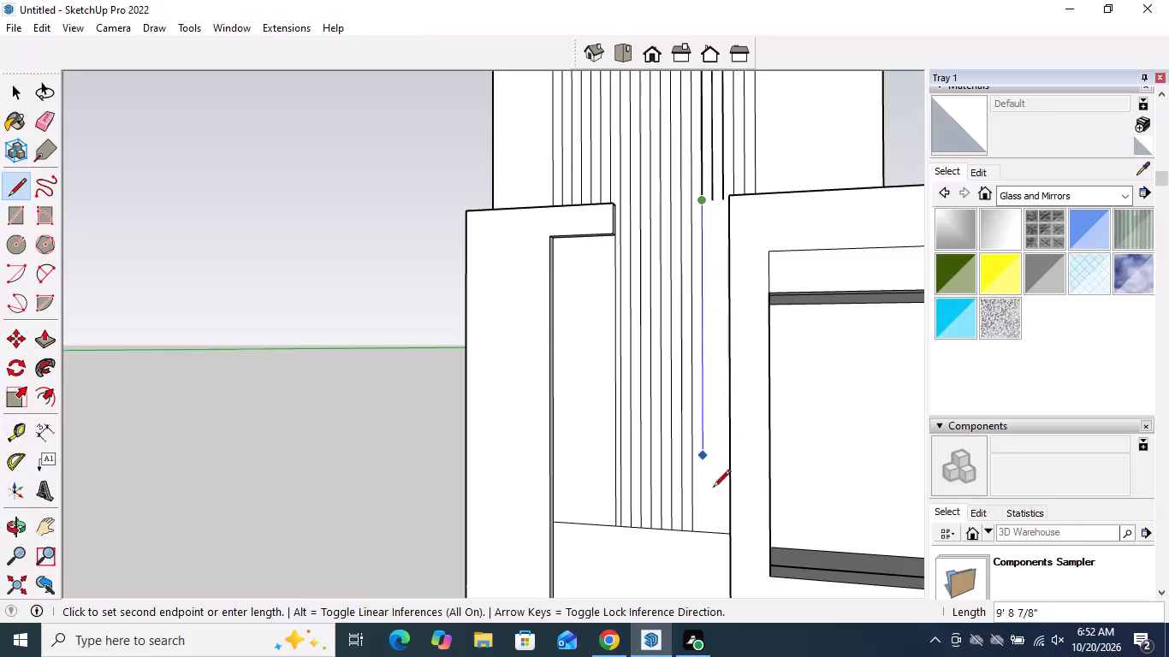
click(706, 529)
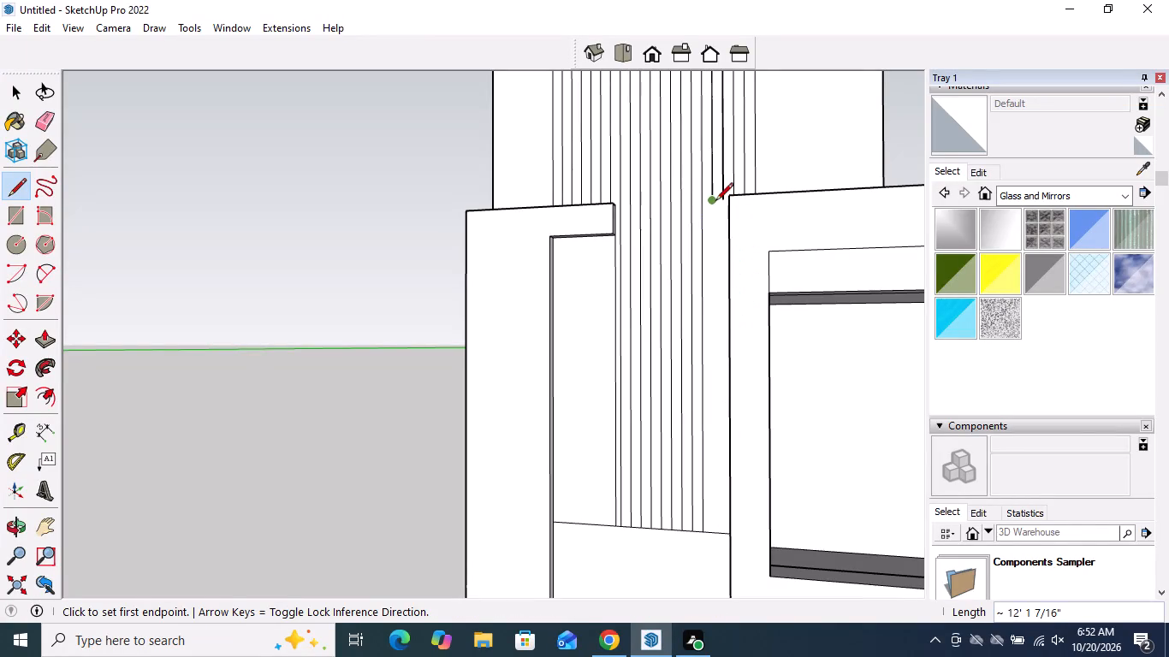
drag(715, 199, 705, 211)
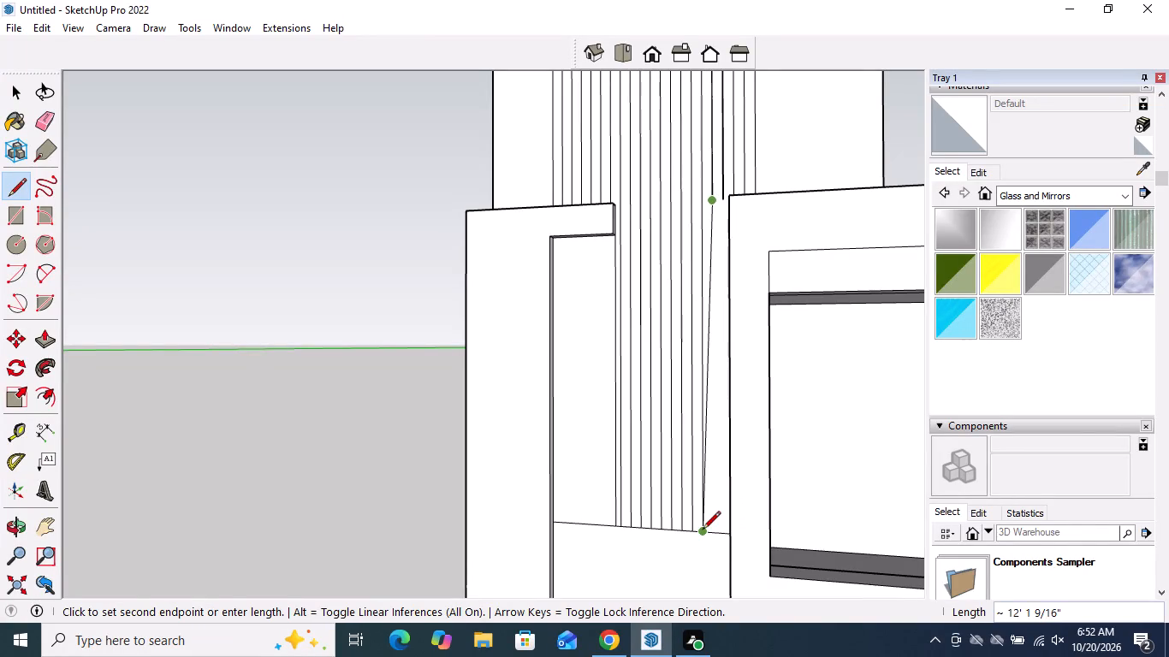
click(715, 530)
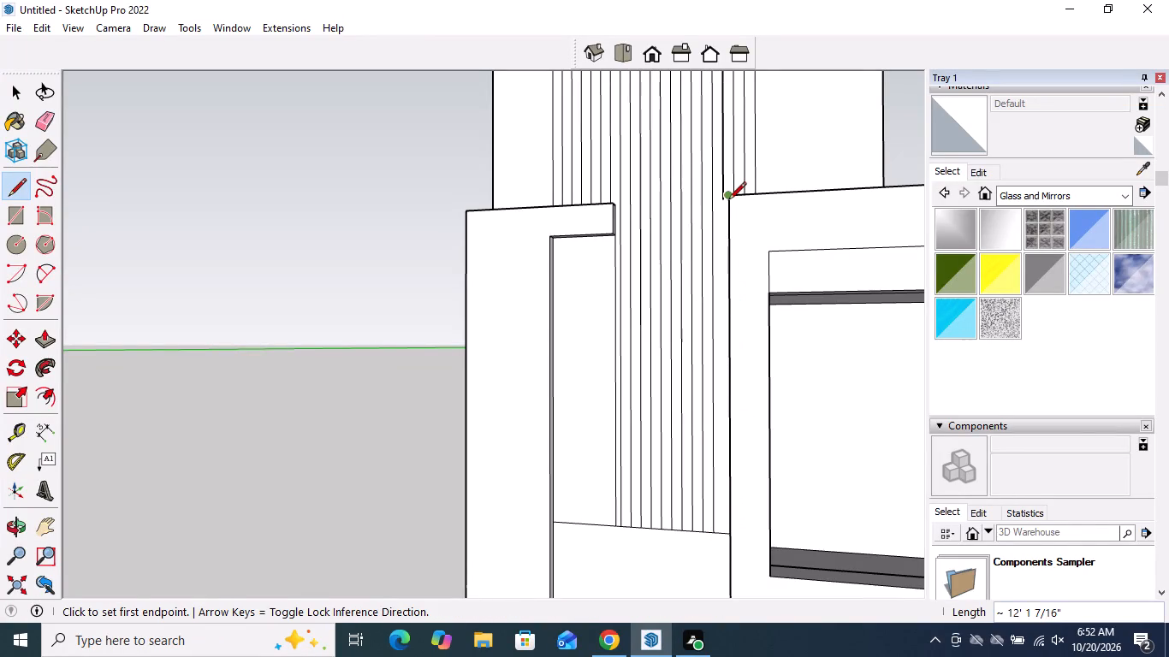
Extend the last division line beside the projecting frame down the recessed wall to the horizontal line.
scroll(721, 204, up, 4)
middle_drag(721, 204, 780, 195)
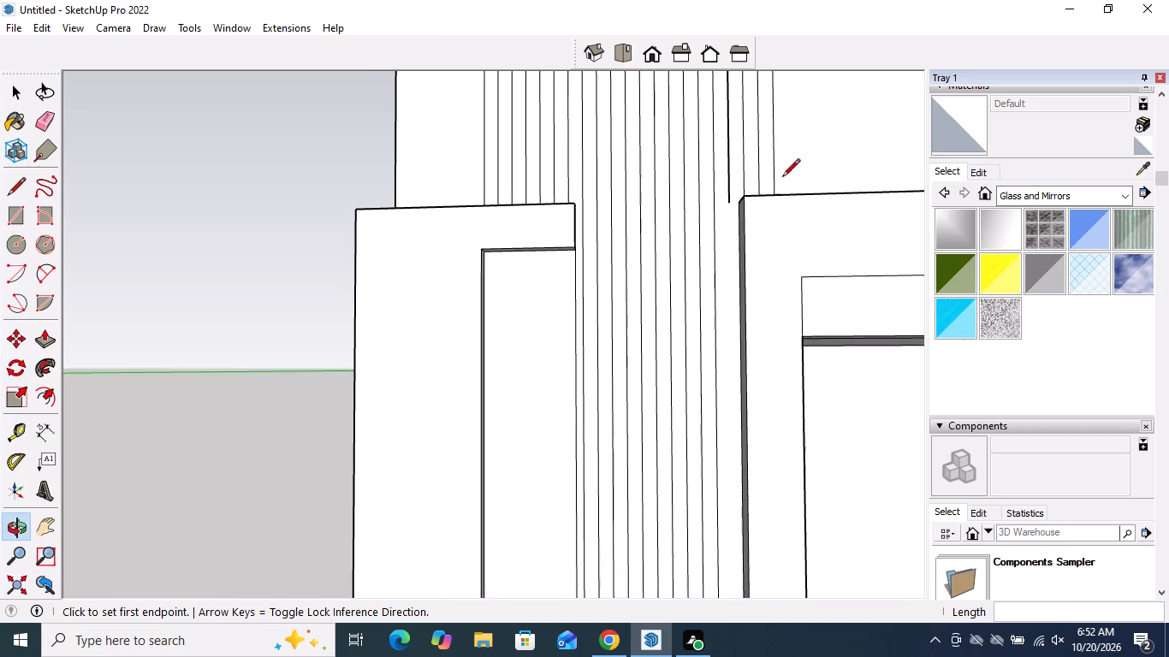
scroll(774, 147, down, 5)
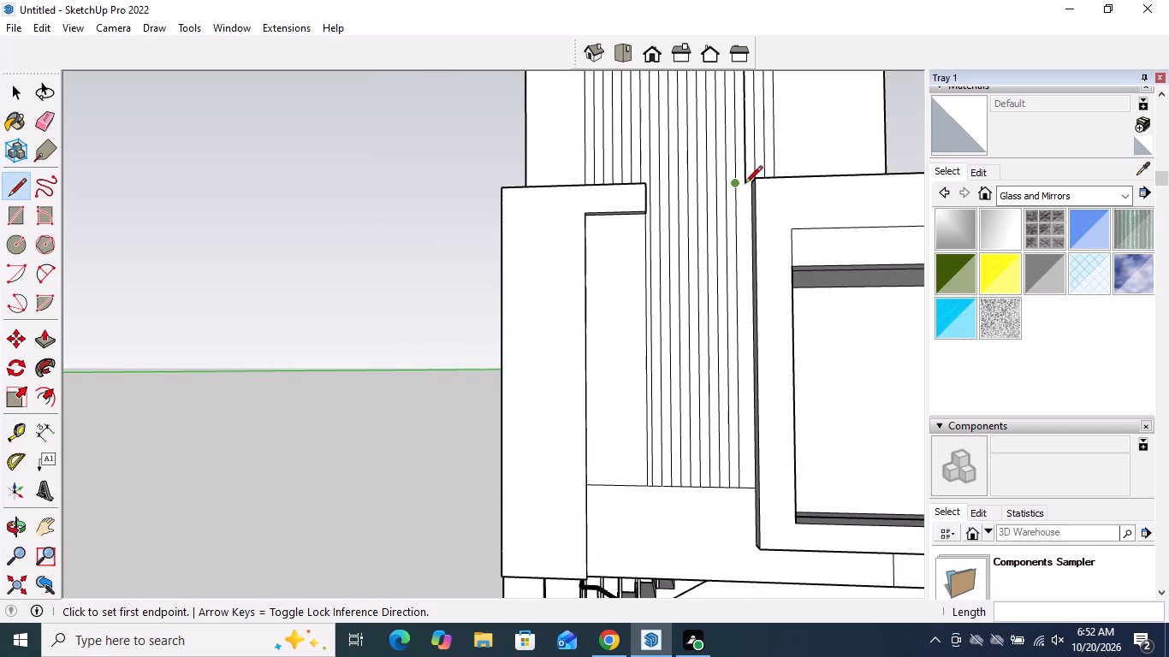
click(747, 186)
scroll(753, 491, up, 4)
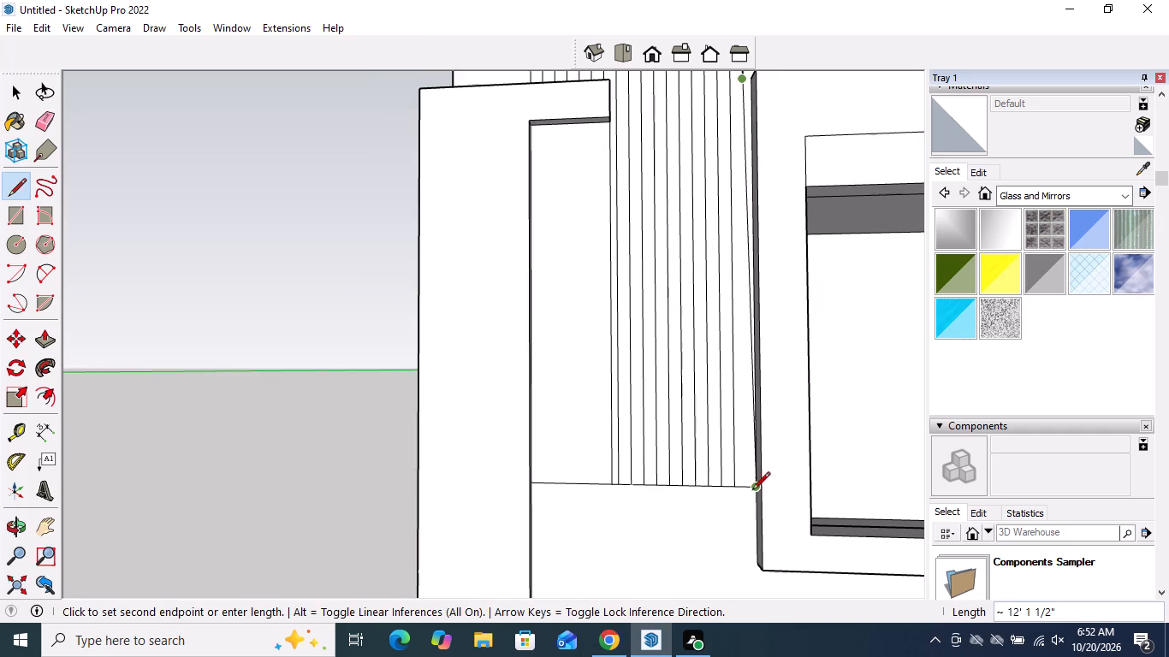
click(745, 491)
key(space)
Examine the division lines on the rooftop block and recessed wall from the front and from above.
scroll(662, 453, down, 2)
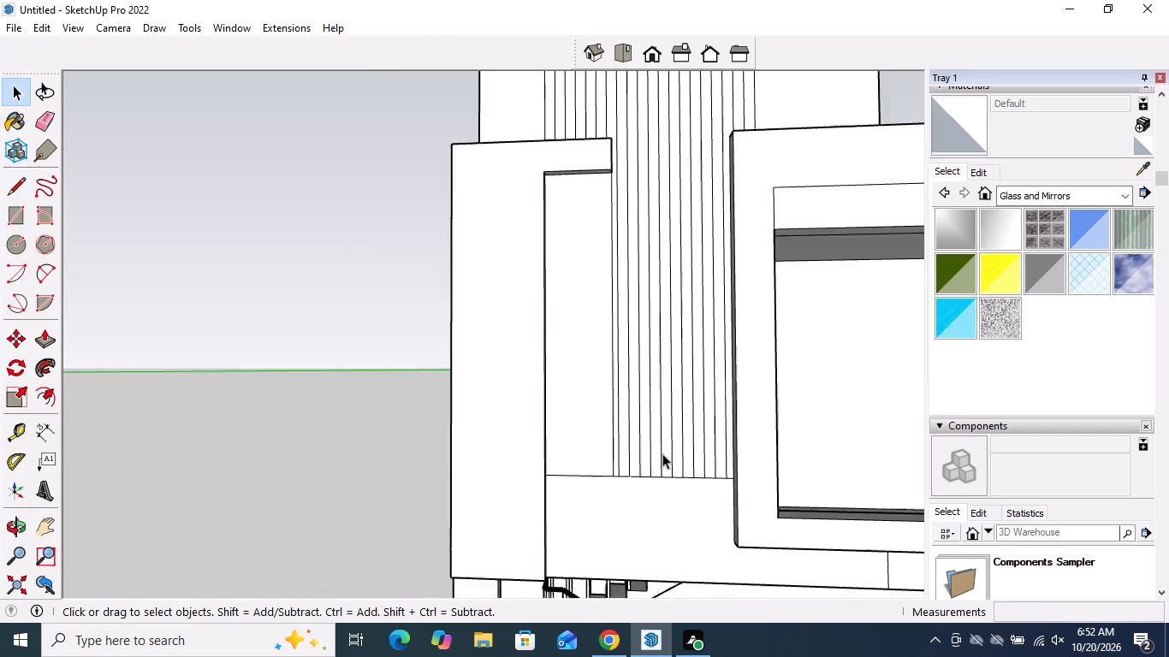
scroll(662, 453, down, 9)
middle_drag(619, 248, 662, 363)
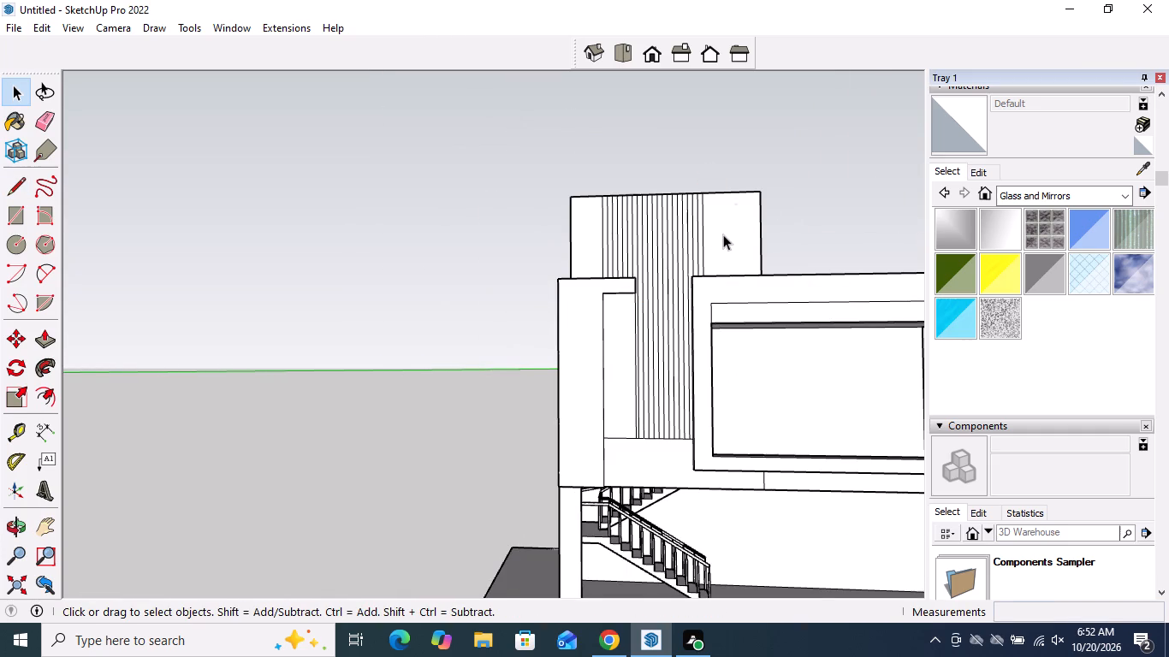
scroll(723, 234, up, 4)
click(723, 234)
click(810, 128)
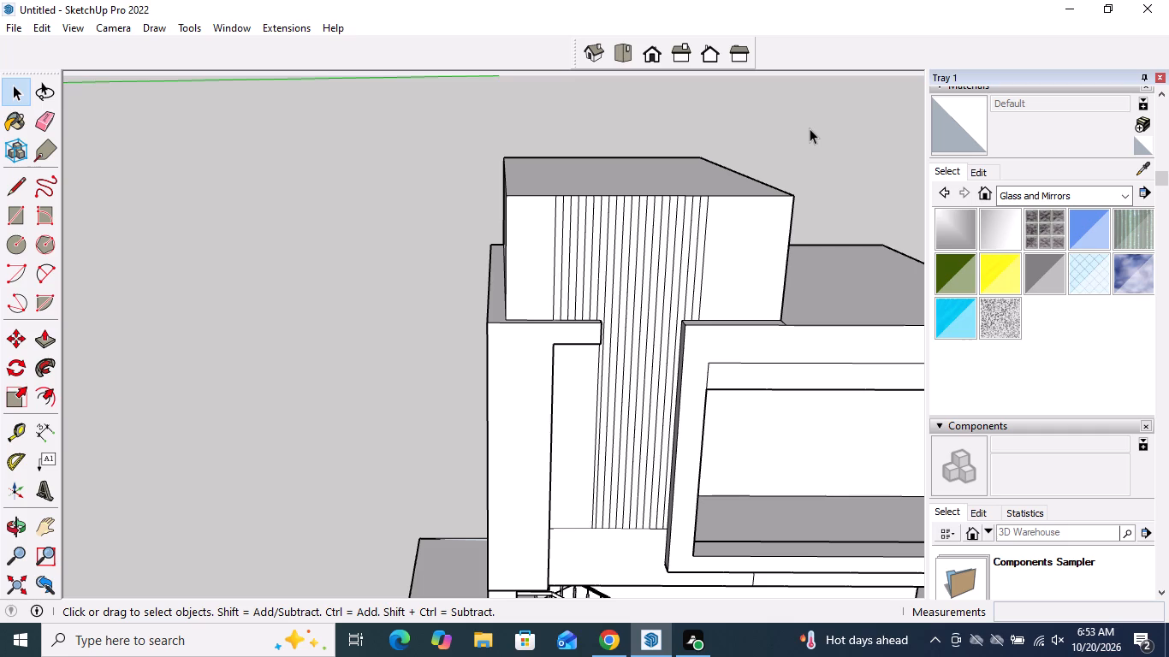
scroll(816, 257, down, 3)
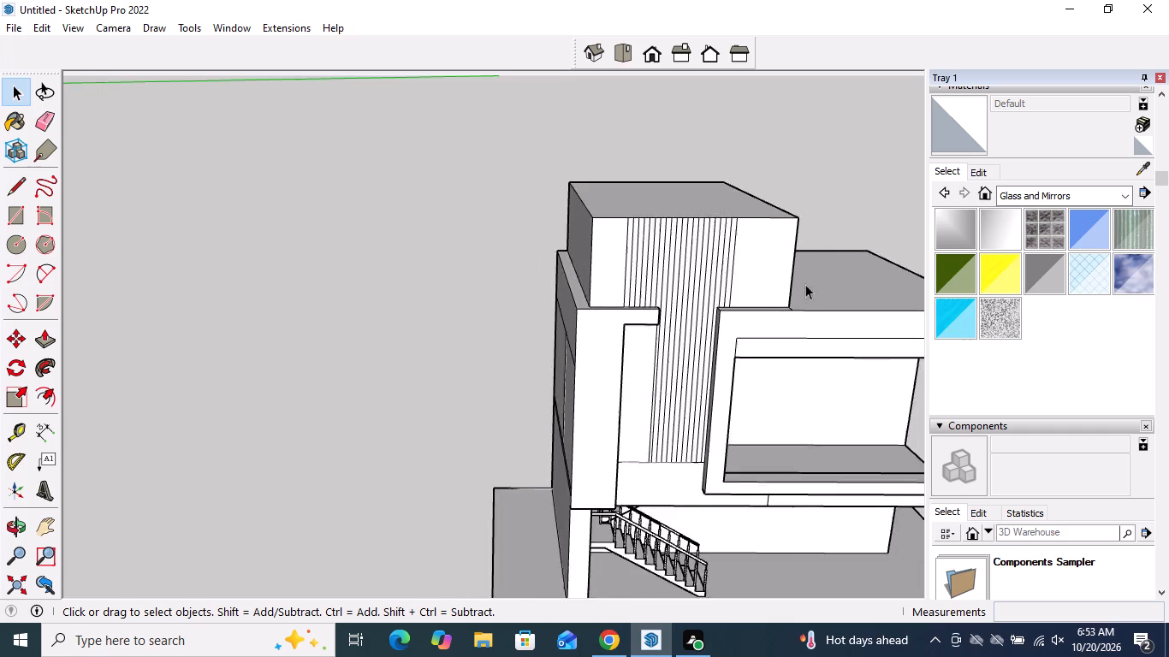
scroll(805, 284, down, 1)
scroll(680, 245, up, 5)
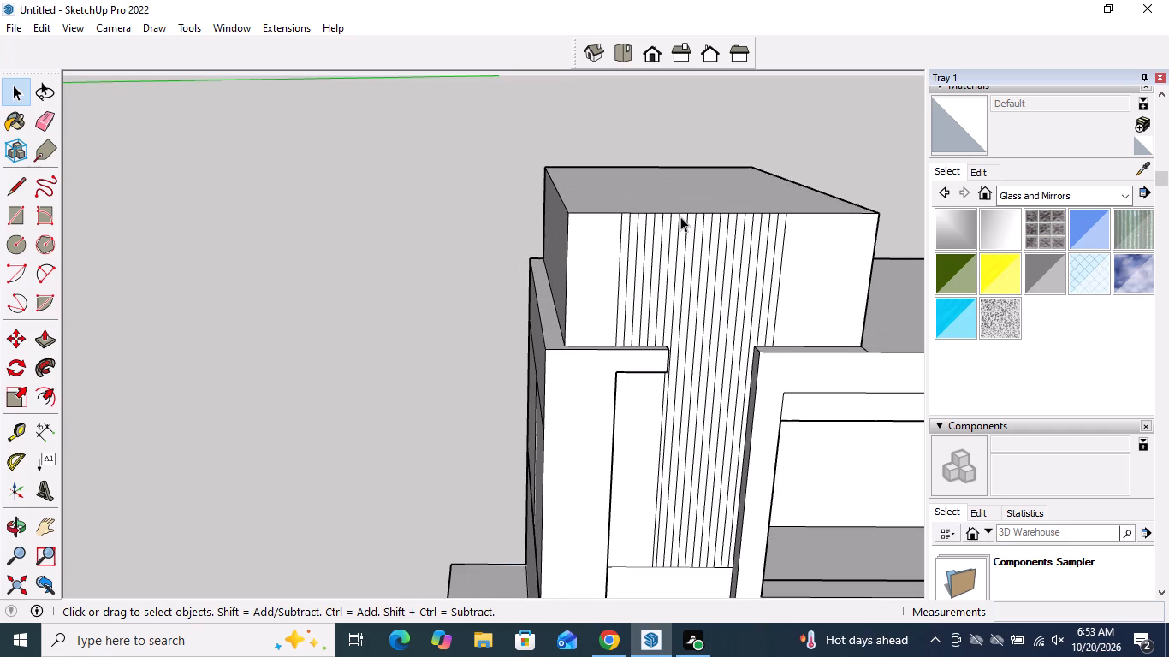
scroll(680, 216, down, 3)
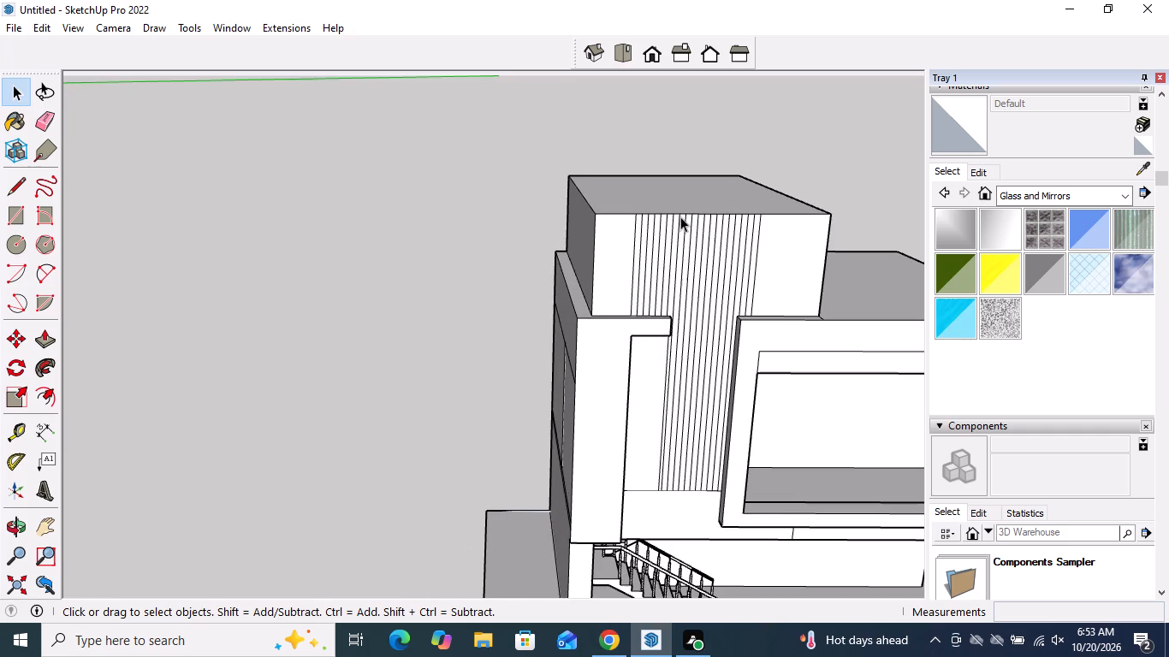
middle_drag(668, 222, 610, 263)
scroll(606, 264, down, 3)
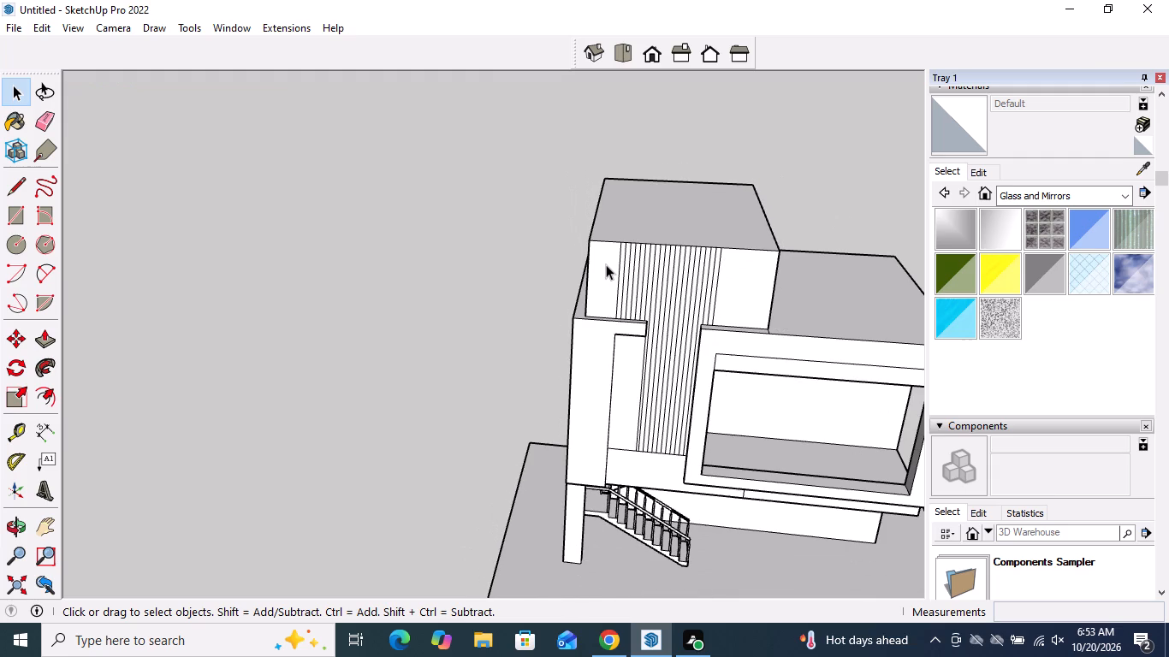
Push/Pull the rooftop block's top face up 5 1/4".
click(49, 352)
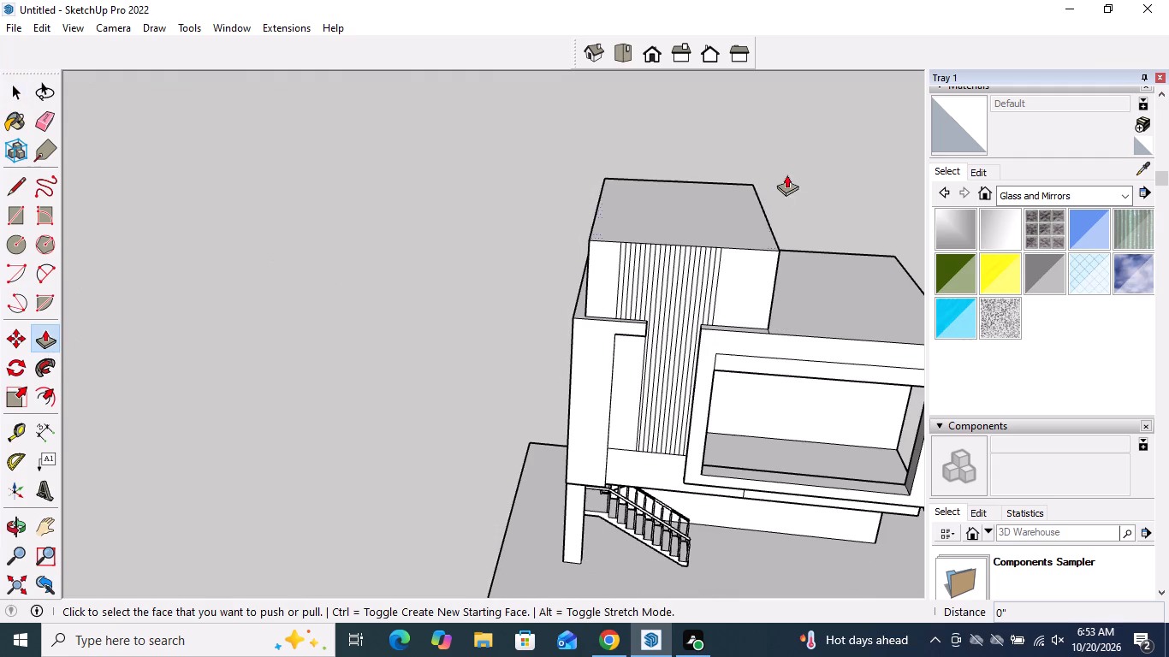
click(731, 218)
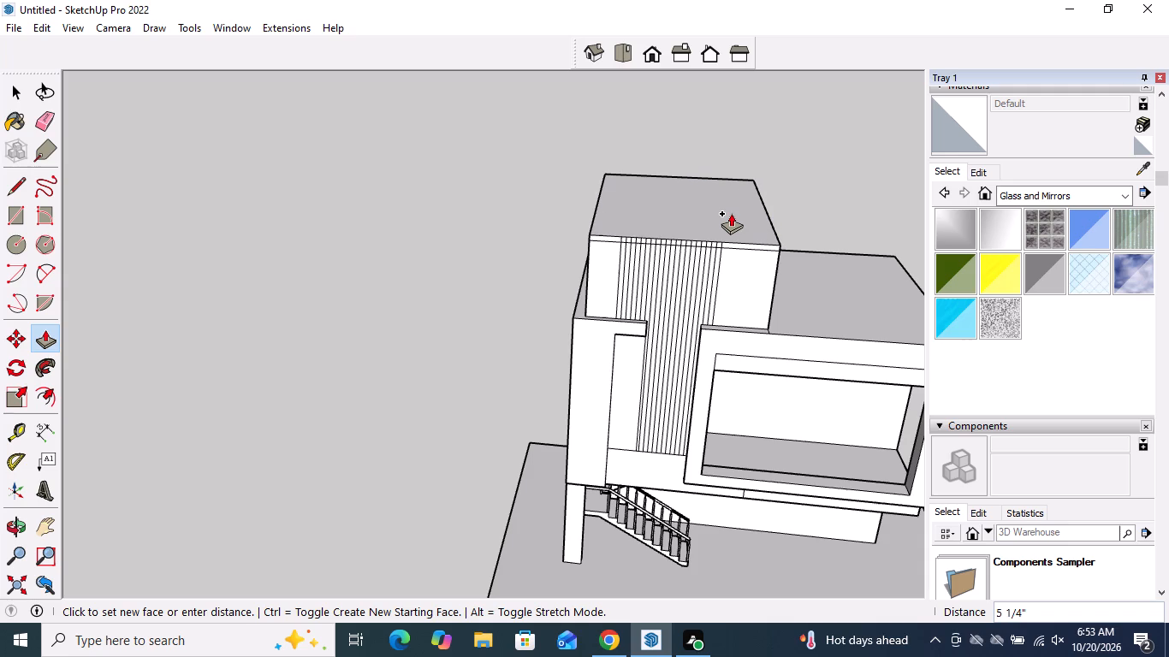
click(731, 213)
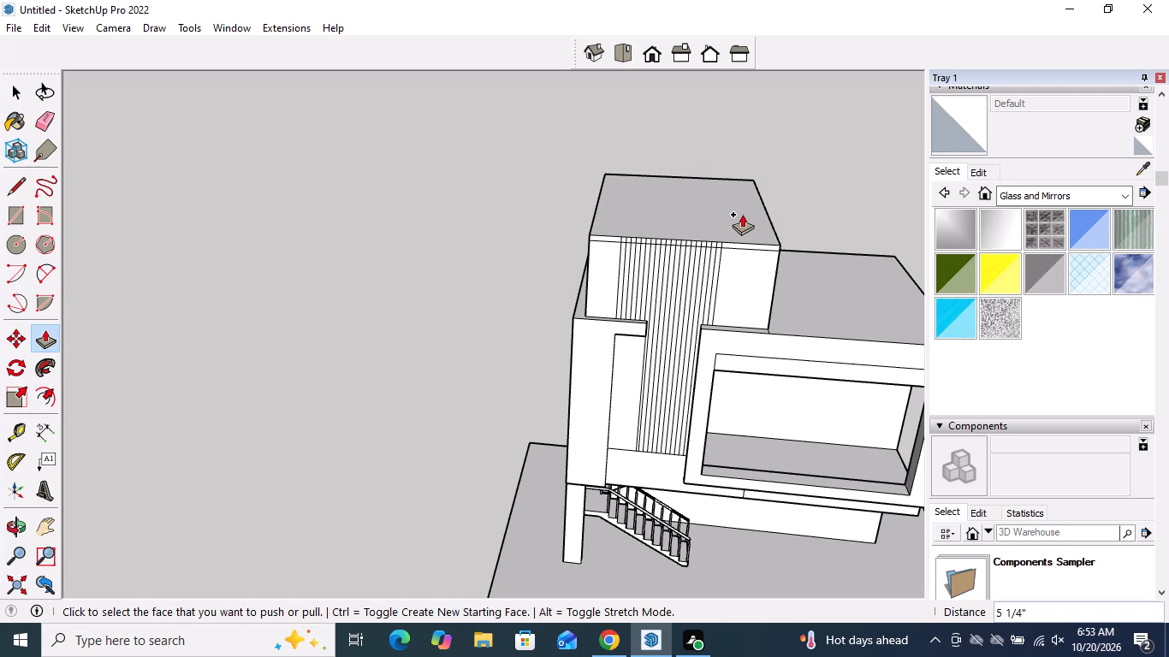
key(space)
Erase the upper ends of the first eight division lines inside the thin band along the rooftop block's top front edge.
scroll(690, 203, up, 10)
scroll(764, 302, up, 3)
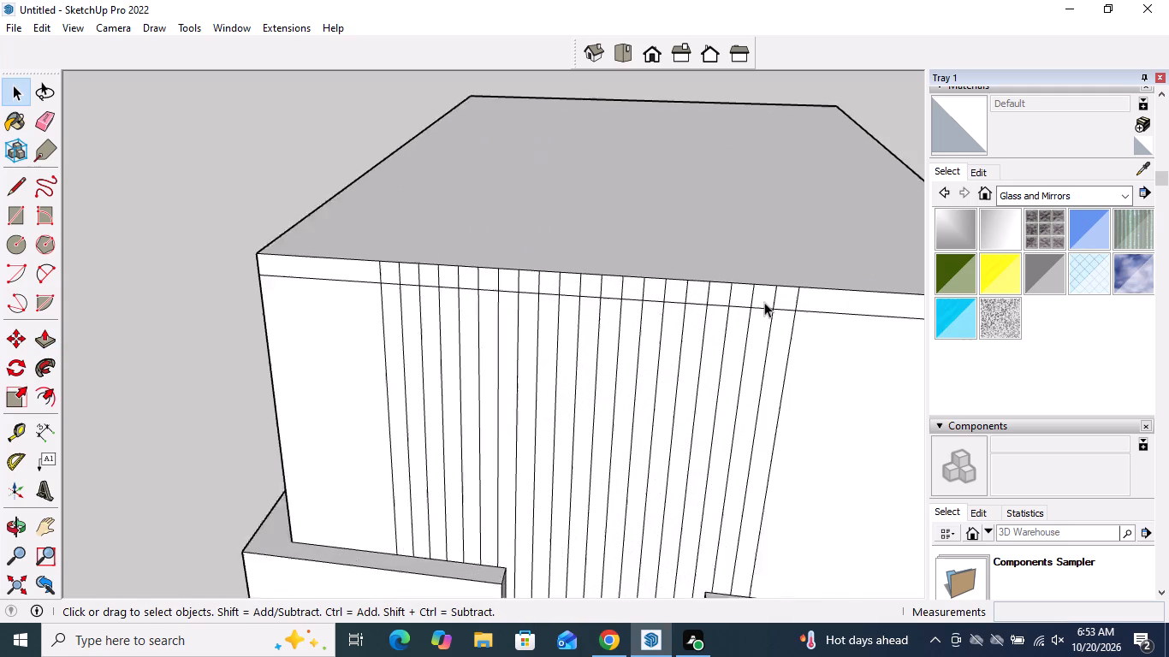
scroll(764, 302, up, 4)
click(58, 109)
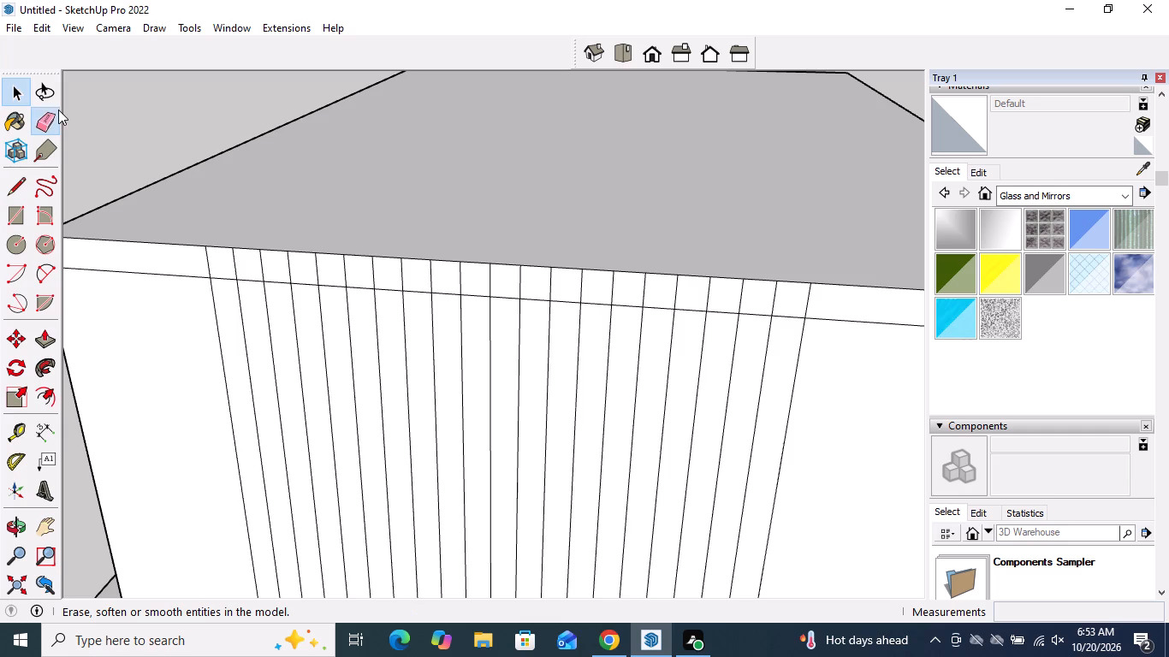
click(211, 269)
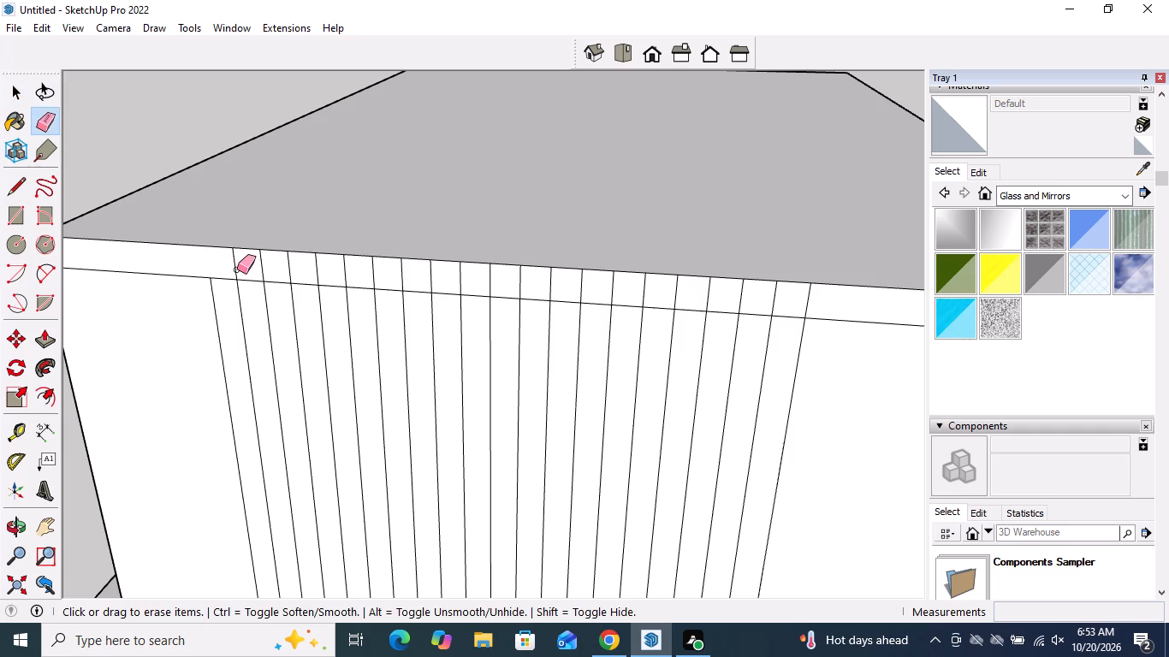
click(237, 269)
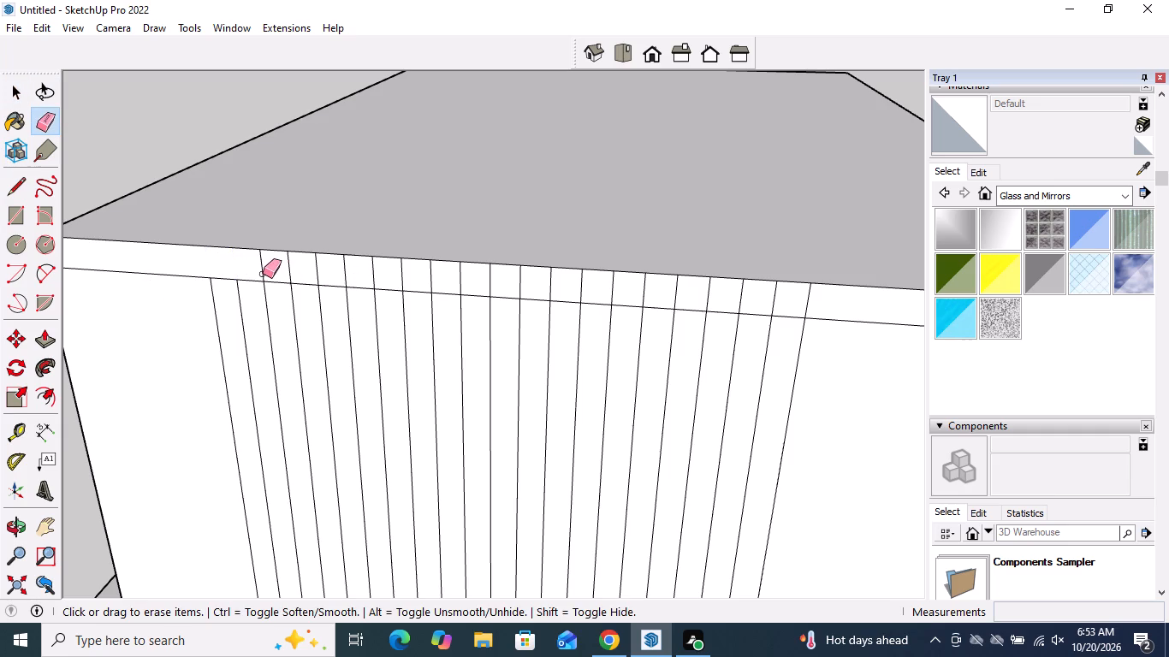
click(263, 273)
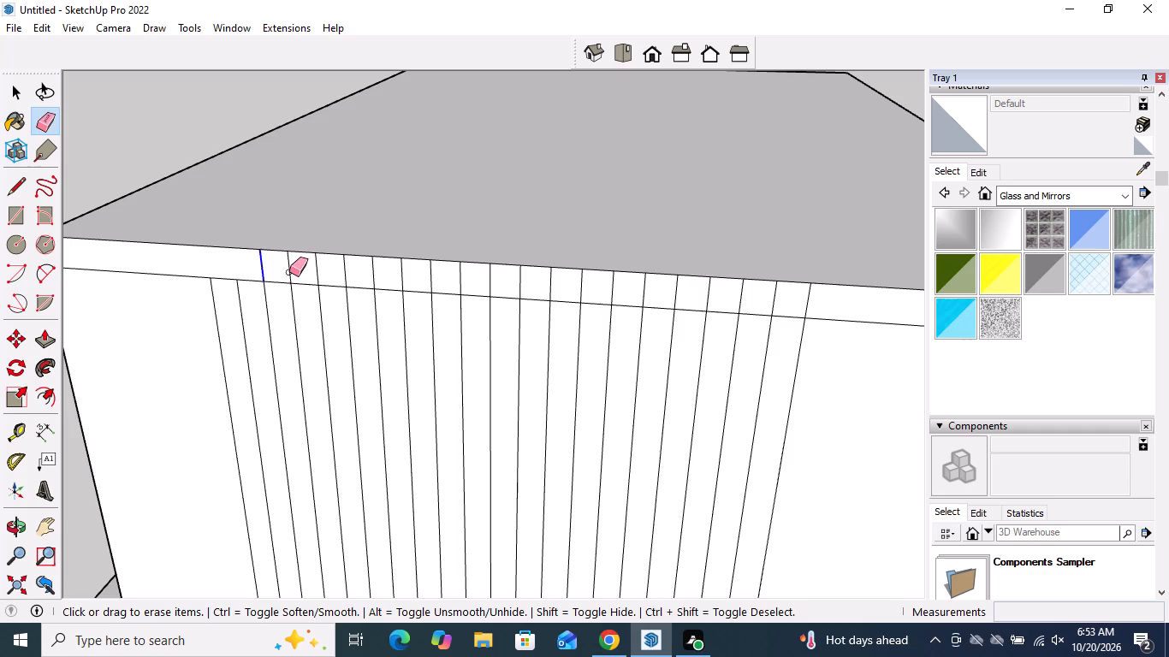
click(288, 272)
click(318, 274)
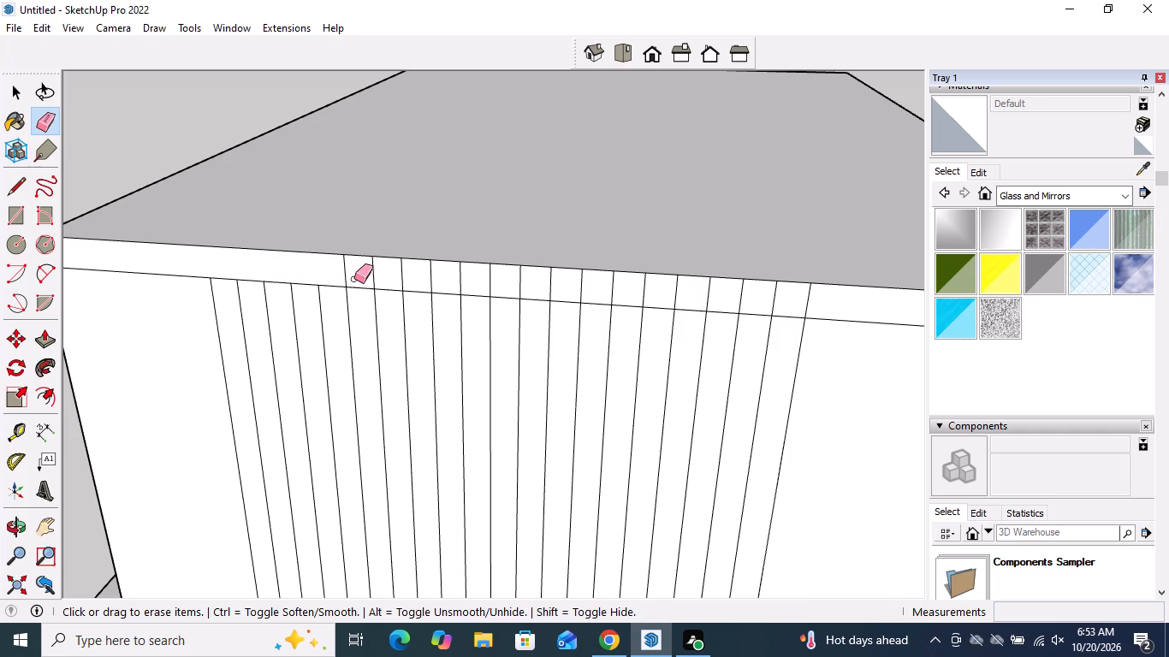
click(344, 276)
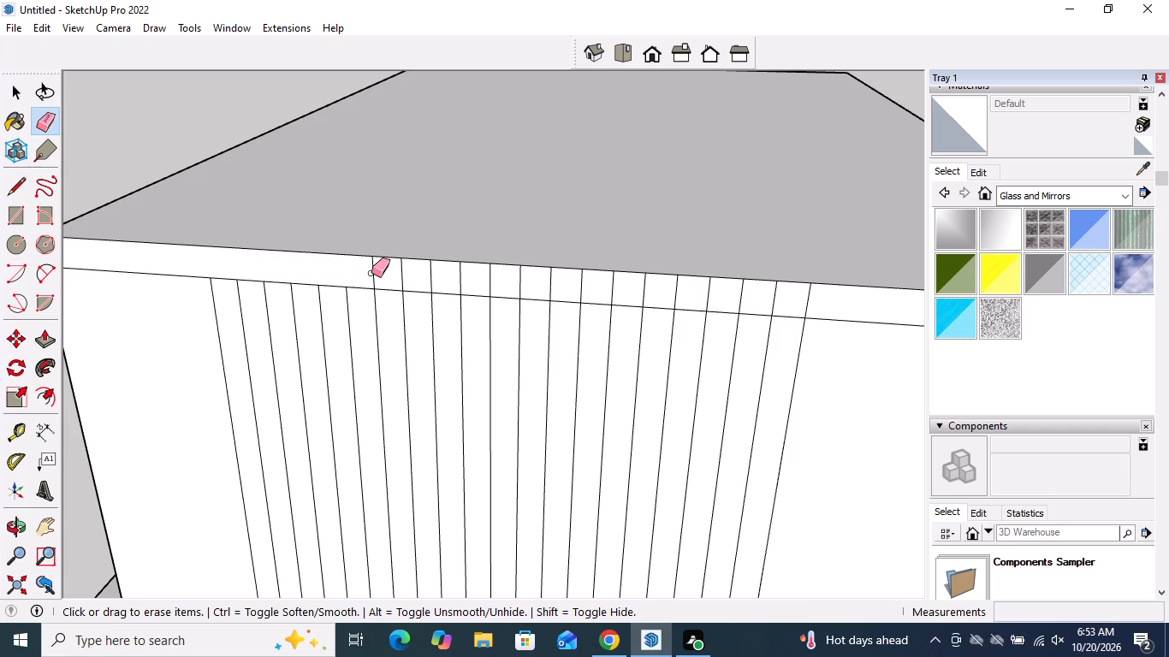
click(371, 272)
click(402, 271)
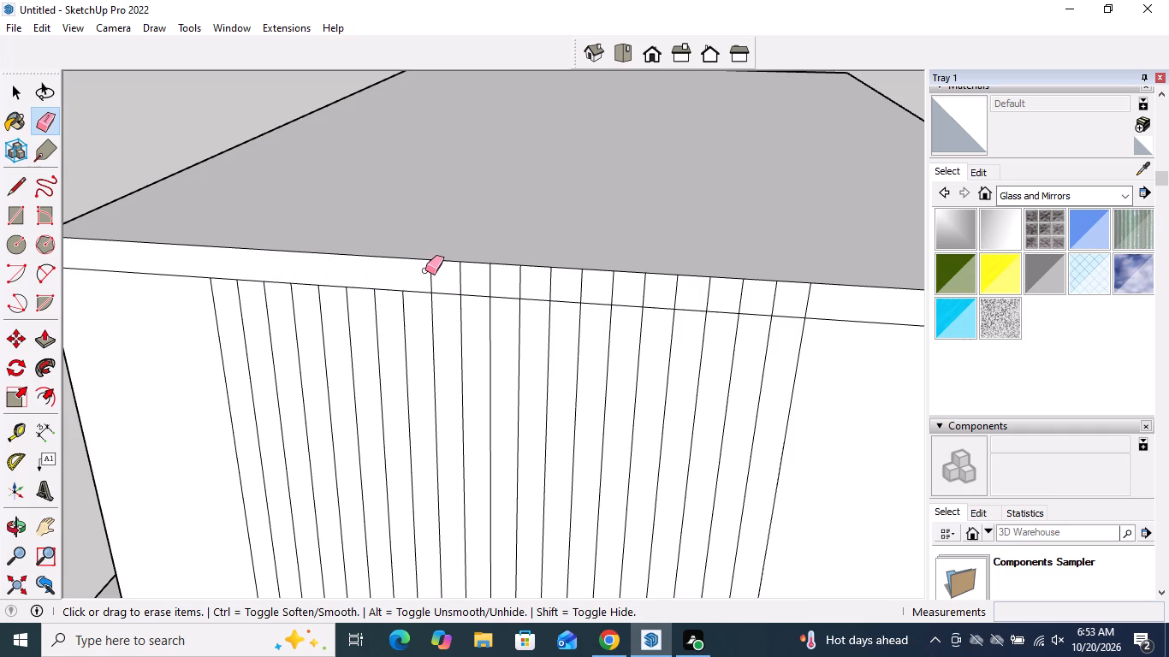
Erase the upper ends of the next seven division lines, from the ninth to the fifteenth, inside the top band.
click(430, 275)
click(461, 281)
click(491, 281)
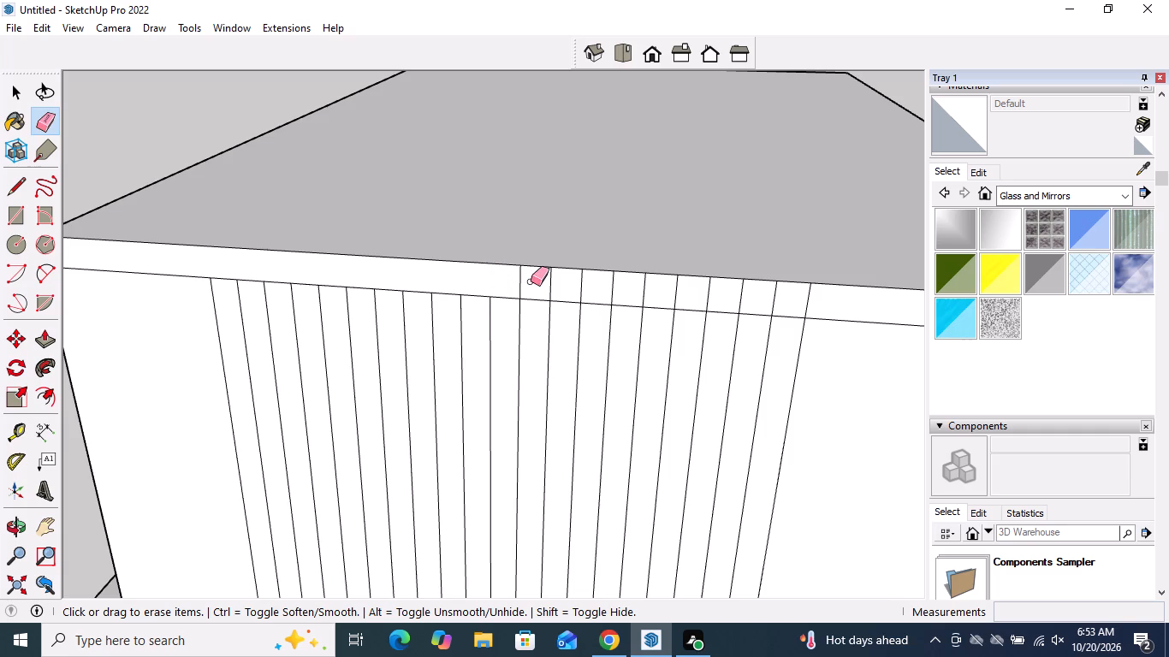
click(520, 281)
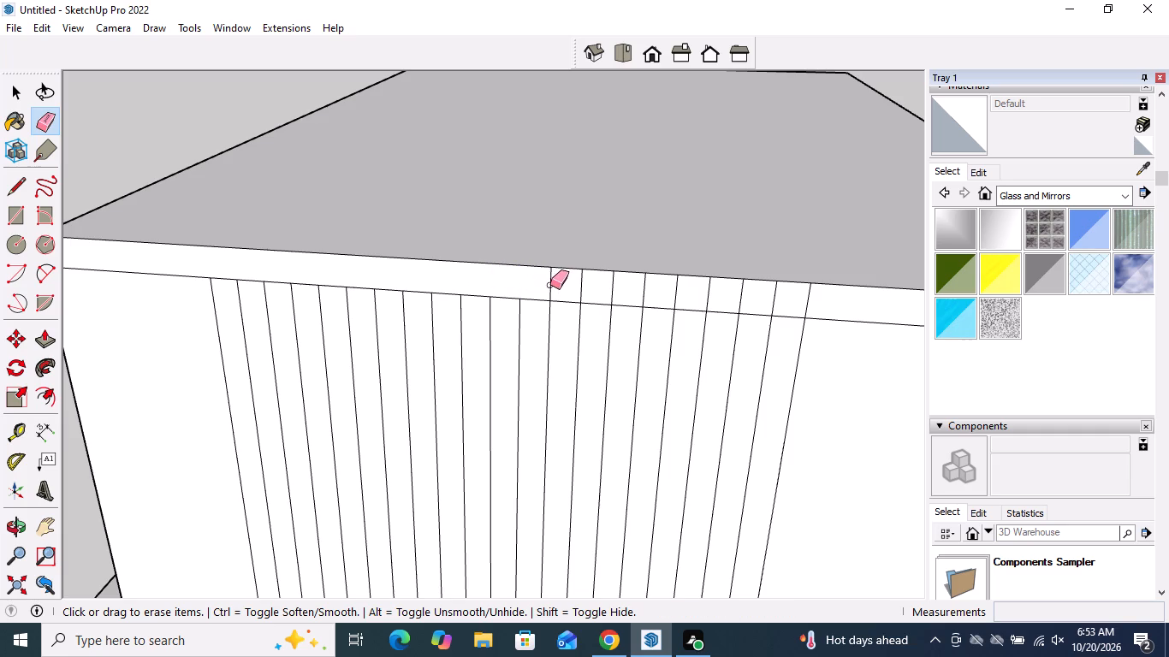
click(550, 285)
click(580, 289)
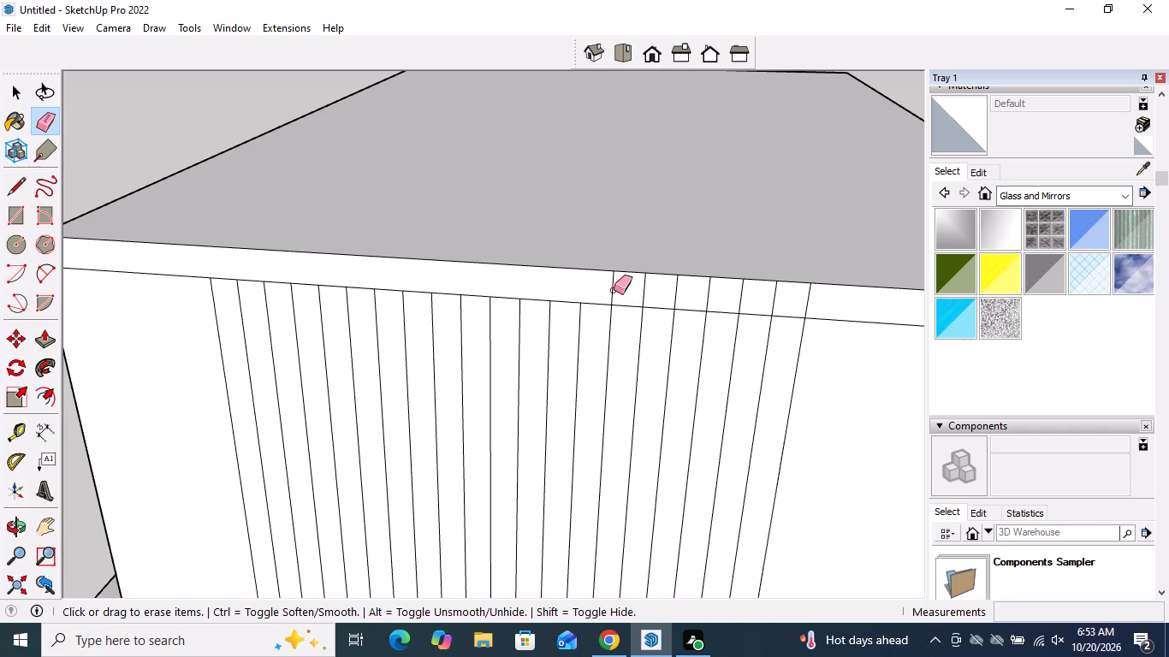
click(613, 289)
Erase the last six division line ends inside the top band, undoing a first pass that also removes edges below it.
drag(815, 299, 609, 301)
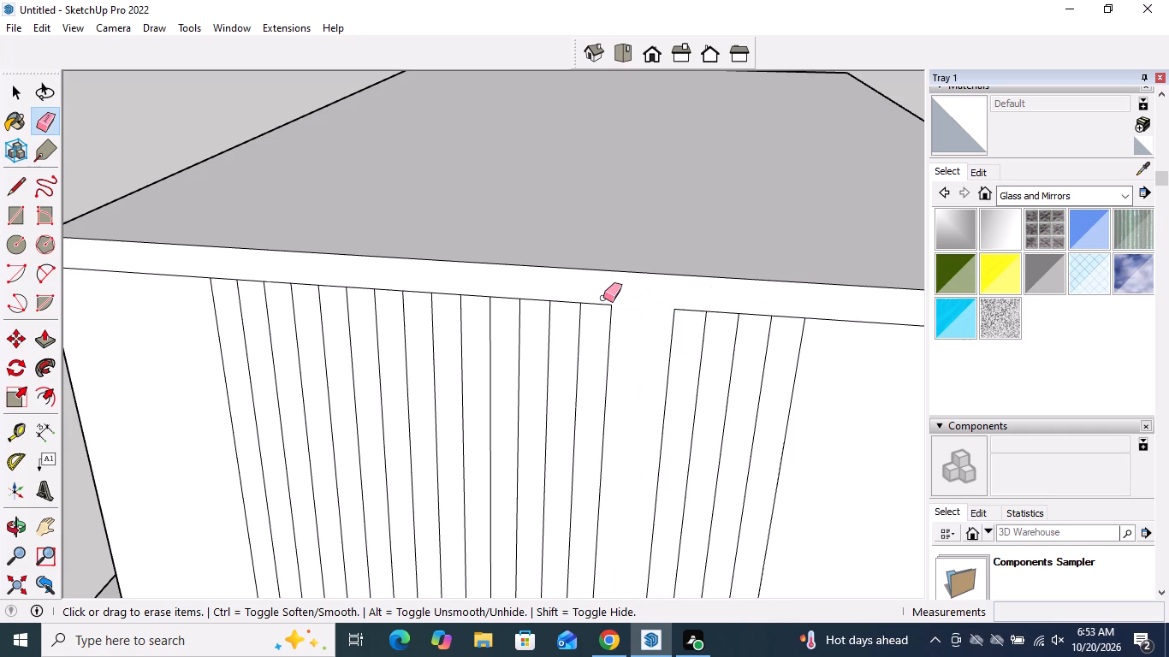
key(ctrl+z)
drag(815, 293, 613, 298)
scroll(596, 317, down, 4)
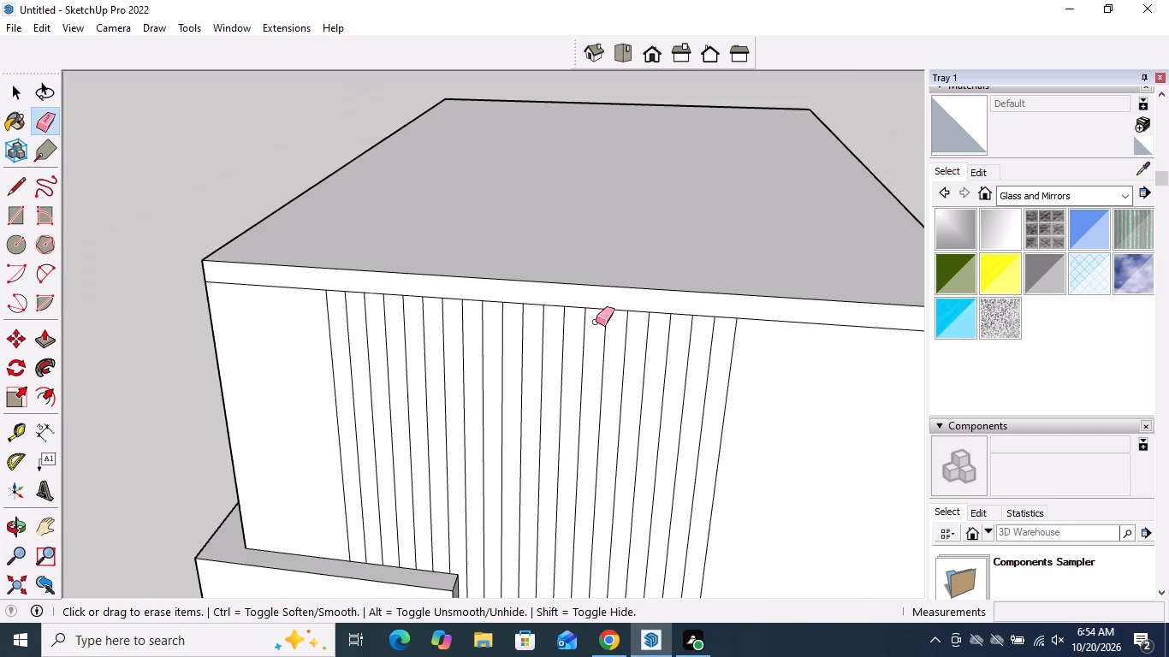
scroll(596, 322, down, 4)
key(space)
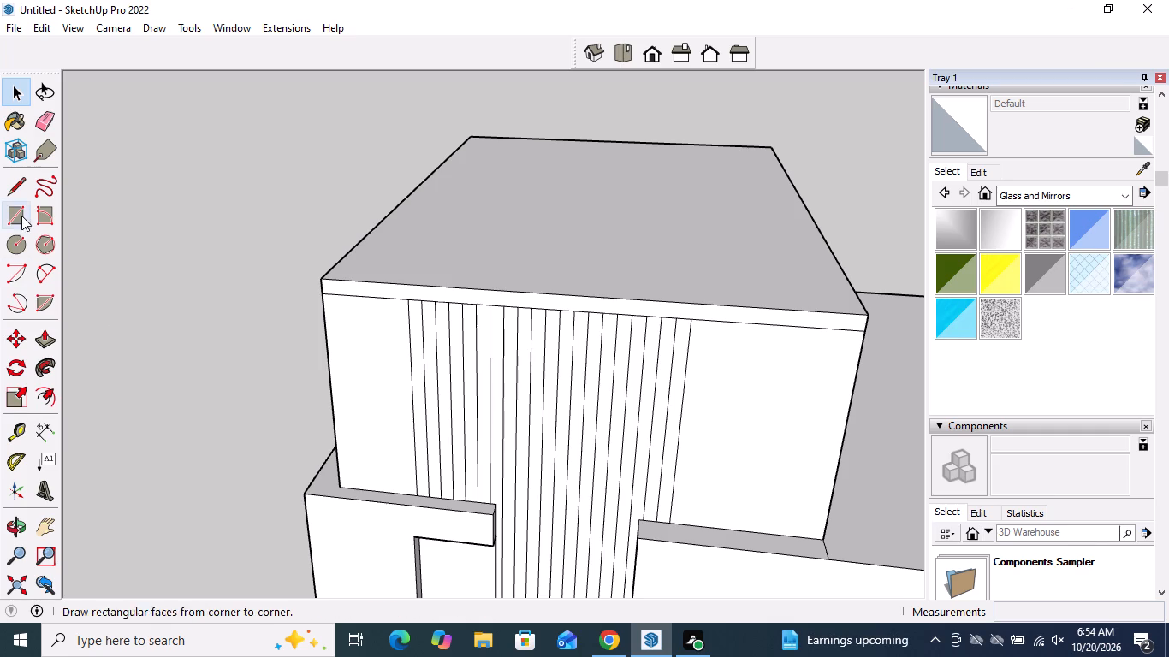
Push/Pull the second narrow strip between the division lines 2 3/16" into the wall.
click(47, 336)
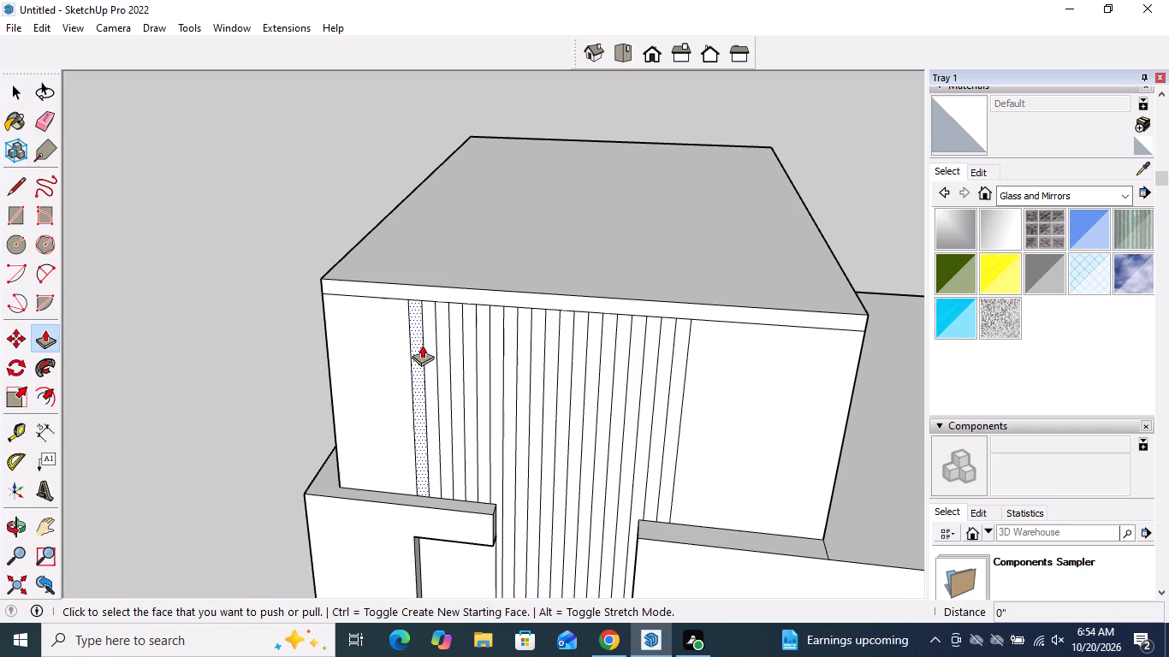
click(433, 345)
scroll(429, 336, up, 9)
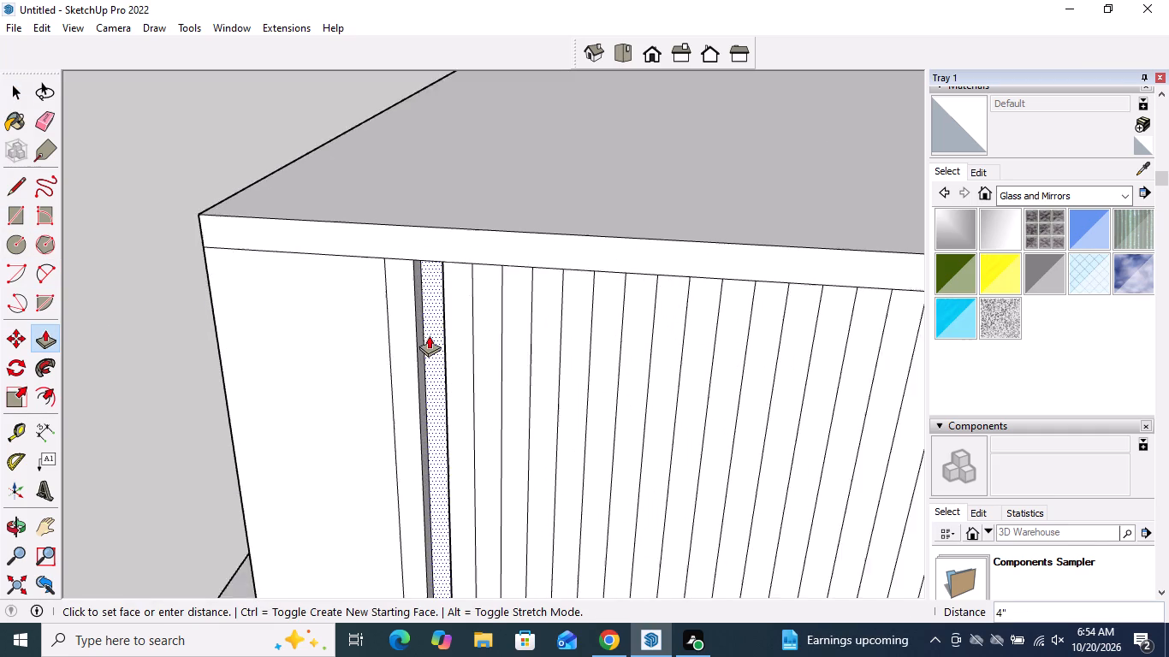
scroll(429, 335, up, 4)
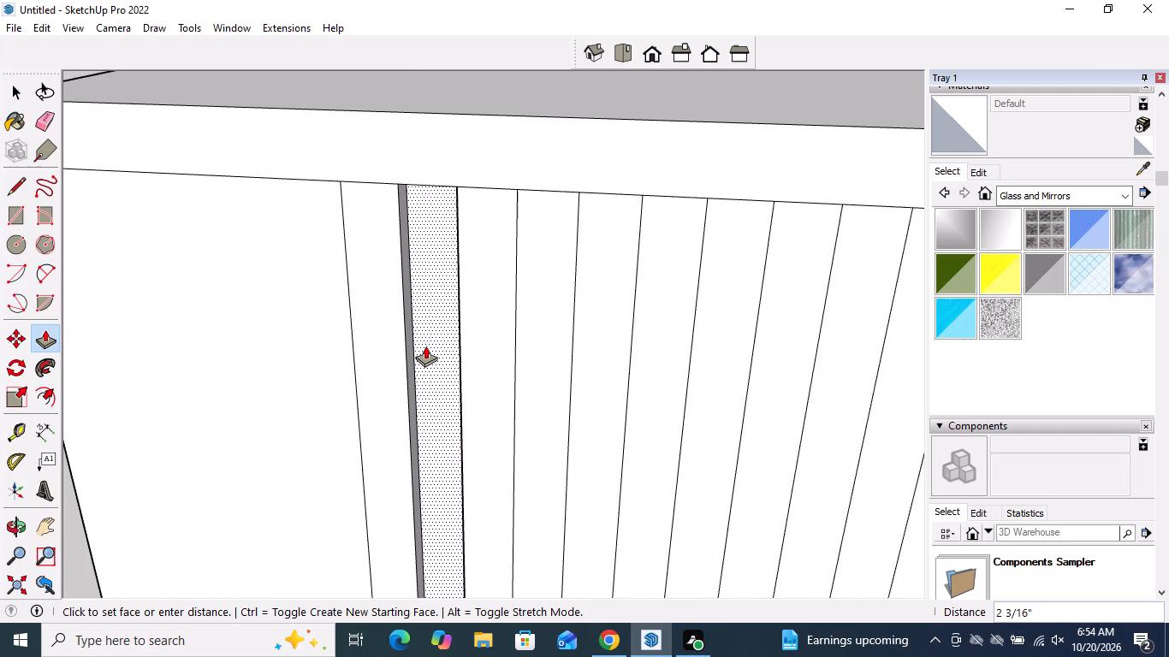
click(425, 346)
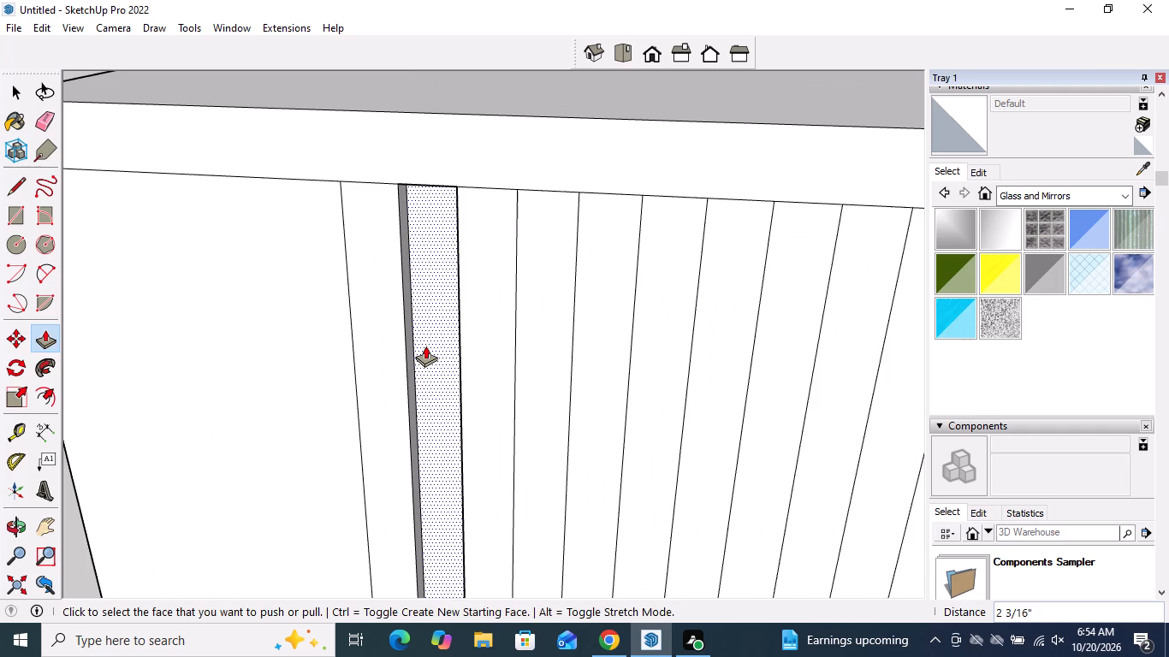
Recess every other remaining strip, from the fourth to the twentieth, by the same 2 3/16" depth.
double_click(537, 346)
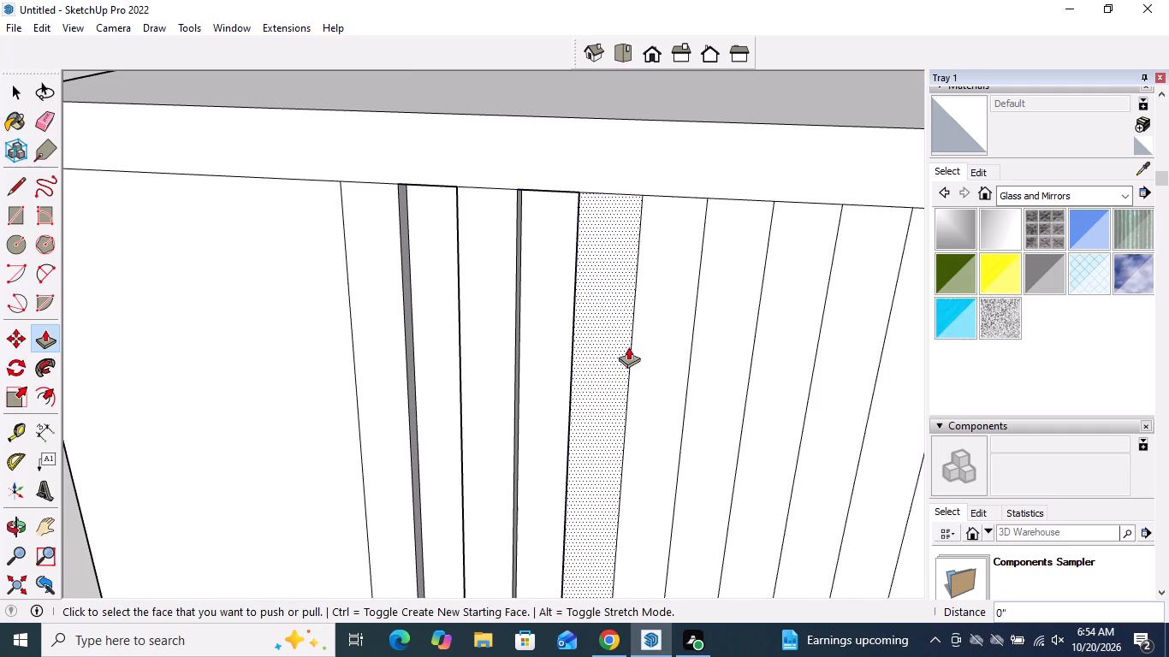
double_click(677, 344)
double_click(765, 345)
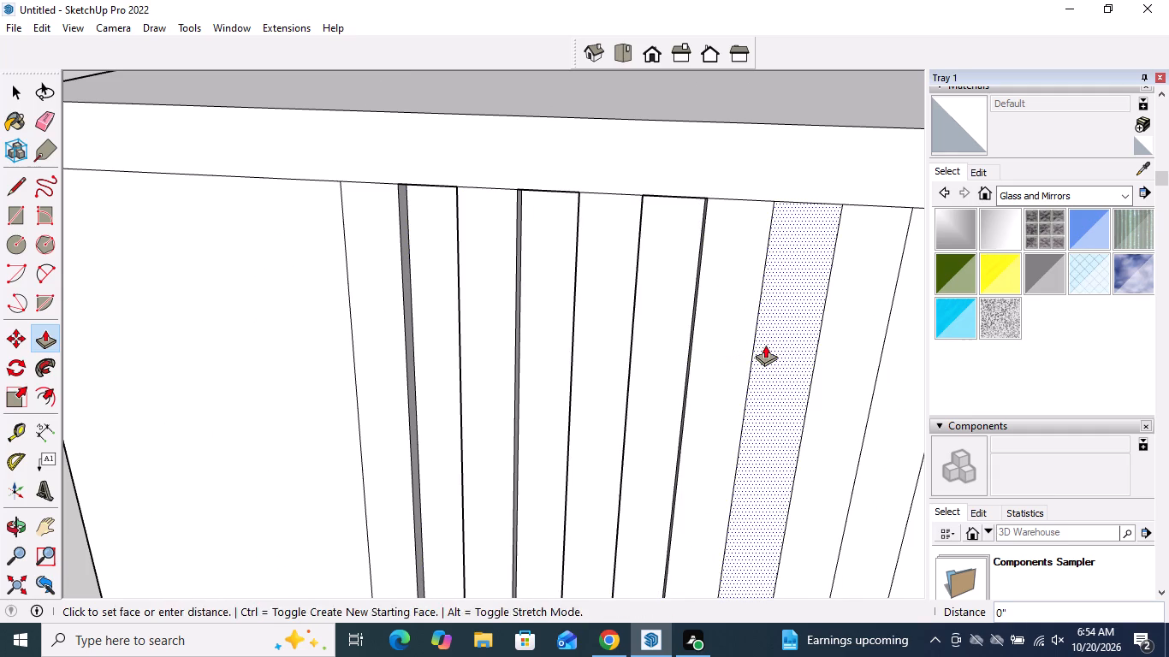
scroll(410, 349, down, 4)
double_click(739, 333)
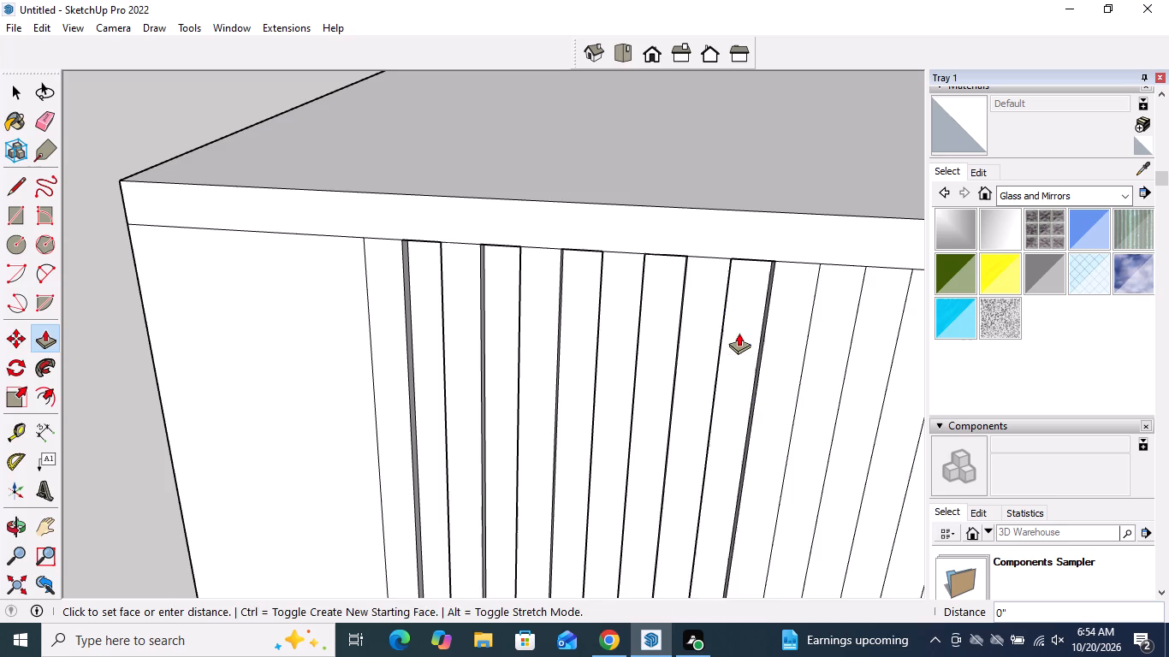
double_click(823, 341)
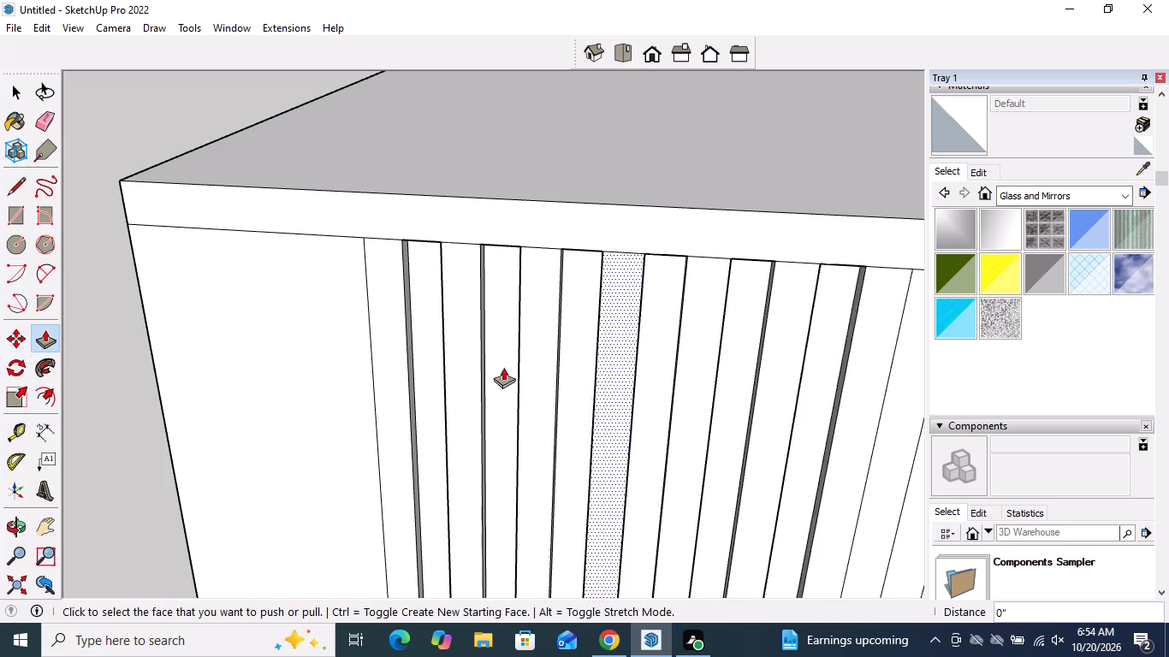
scroll(487, 367, down, 4)
scroll(800, 358, up, 3)
double_click(751, 358)
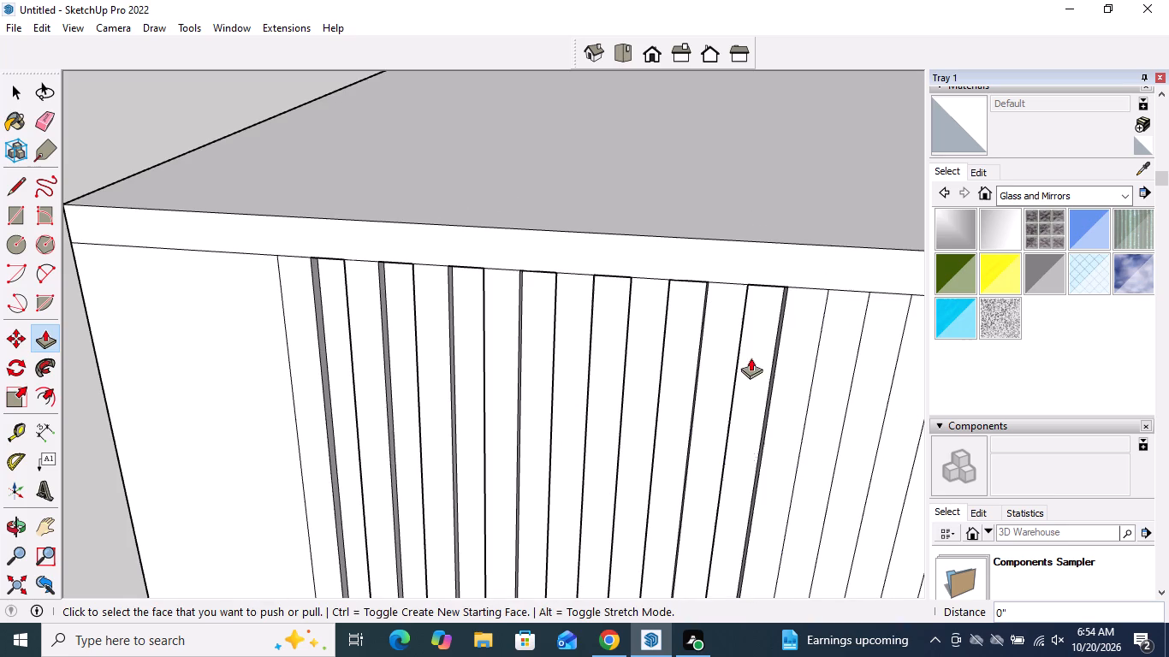
double_click(826, 364)
scroll(645, 374, down, 4)
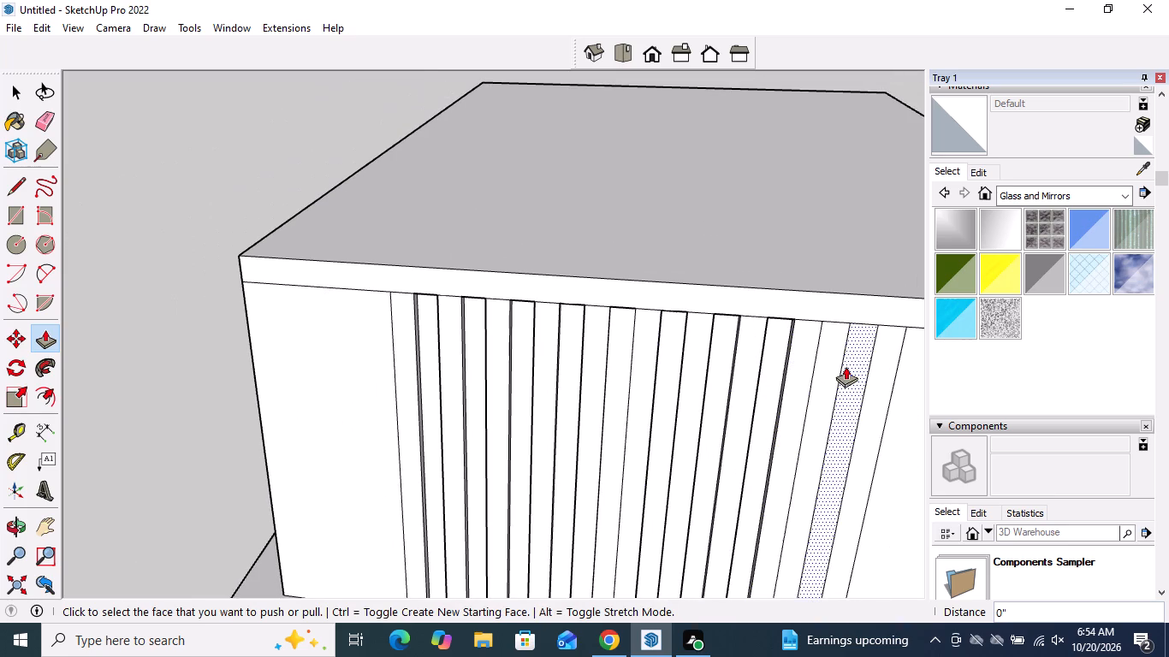
double_click(836, 365)
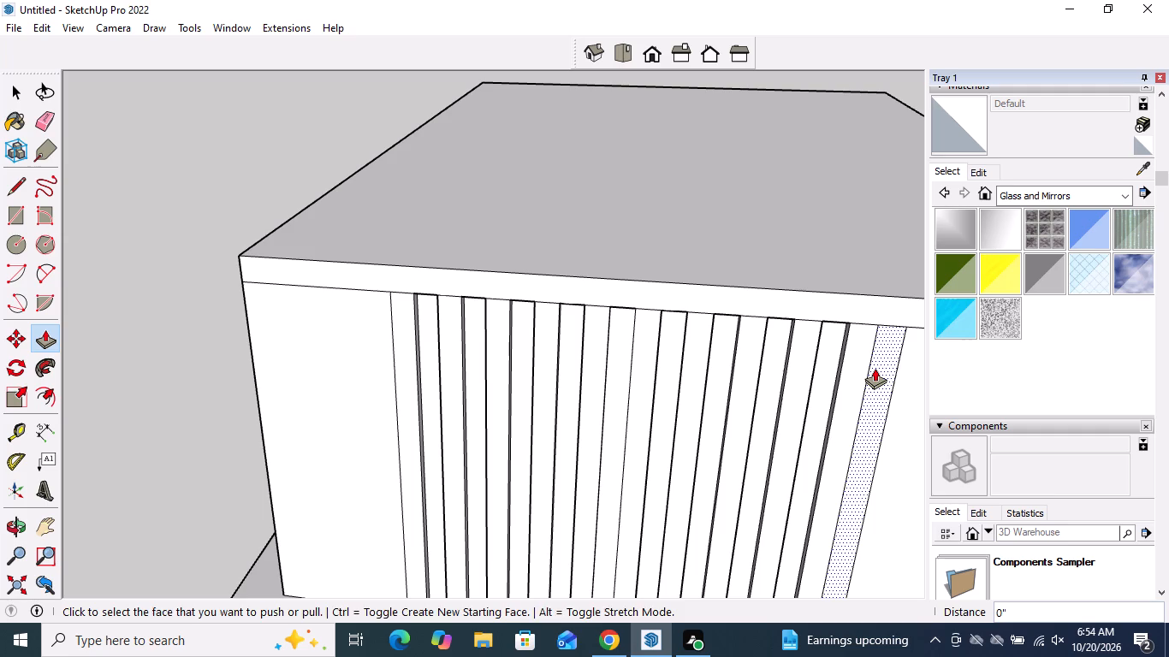
double_click(875, 368)
key(space)
Copy the two band edge segments flanking the vertical strips down to the rooftop block's base, dividing the 6' 4 5/8" distance into 10 equal spacings.
scroll(675, 281, down, 8)
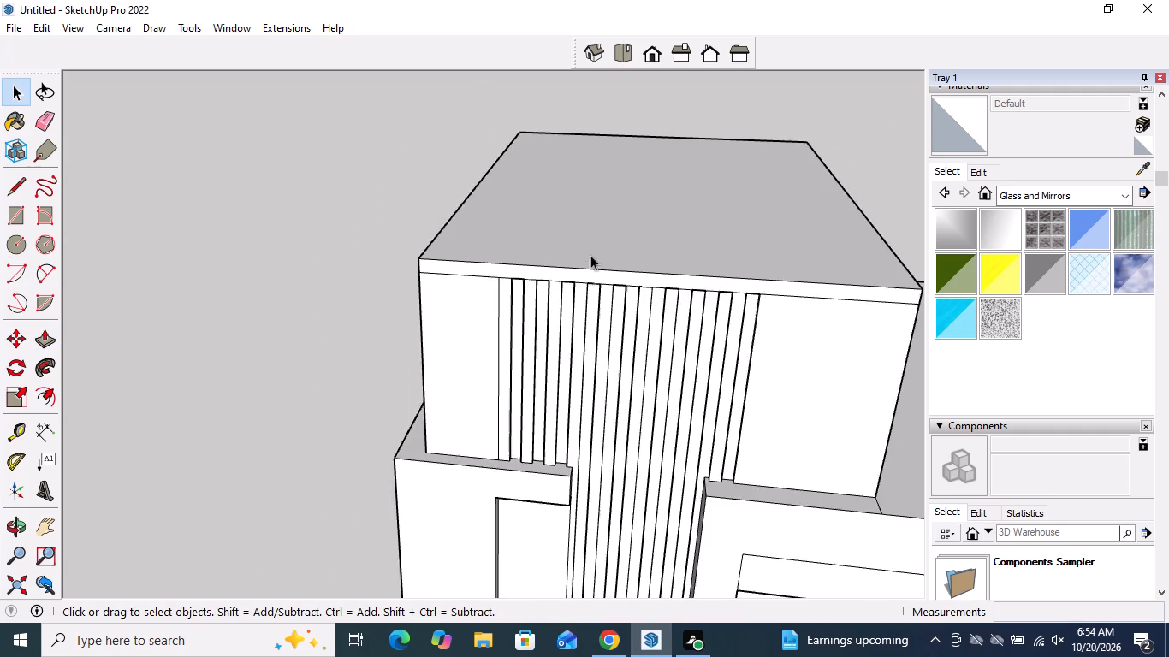
scroll(590, 255, down, 6)
middle_drag(632, 412, 638, 218)
scroll(653, 315, down, 4)
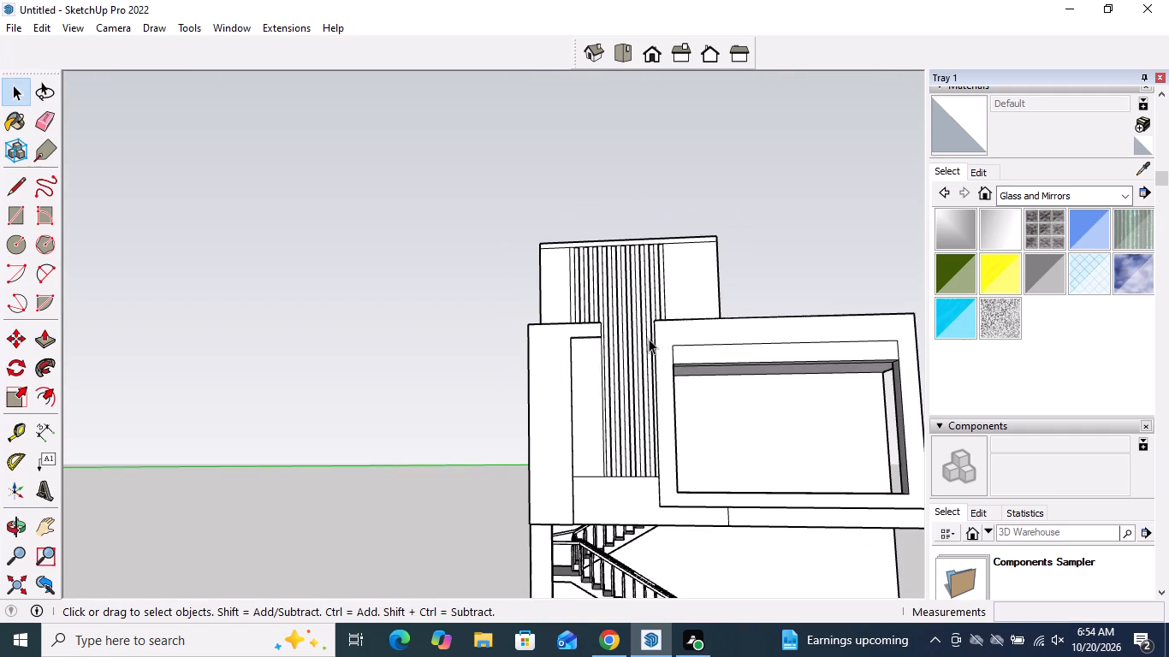
scroll(579, 453, down, 4)
middle_drag(645, 322, 675, 365)
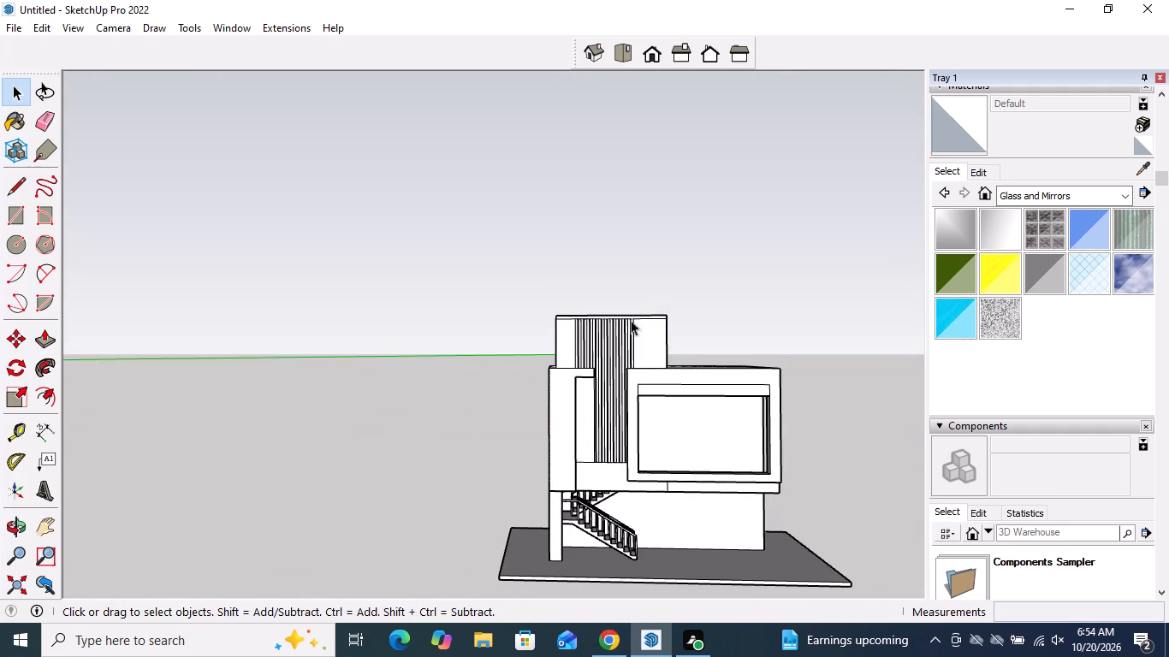
scroll(642, 305, up, 9)
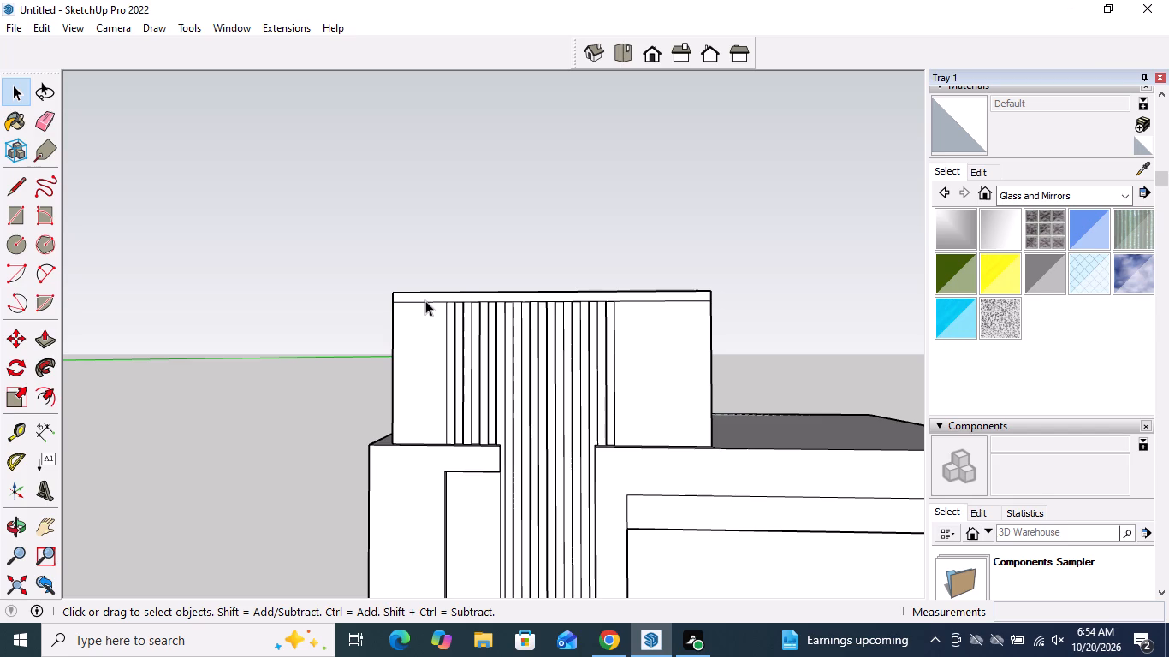
click(425, 300)
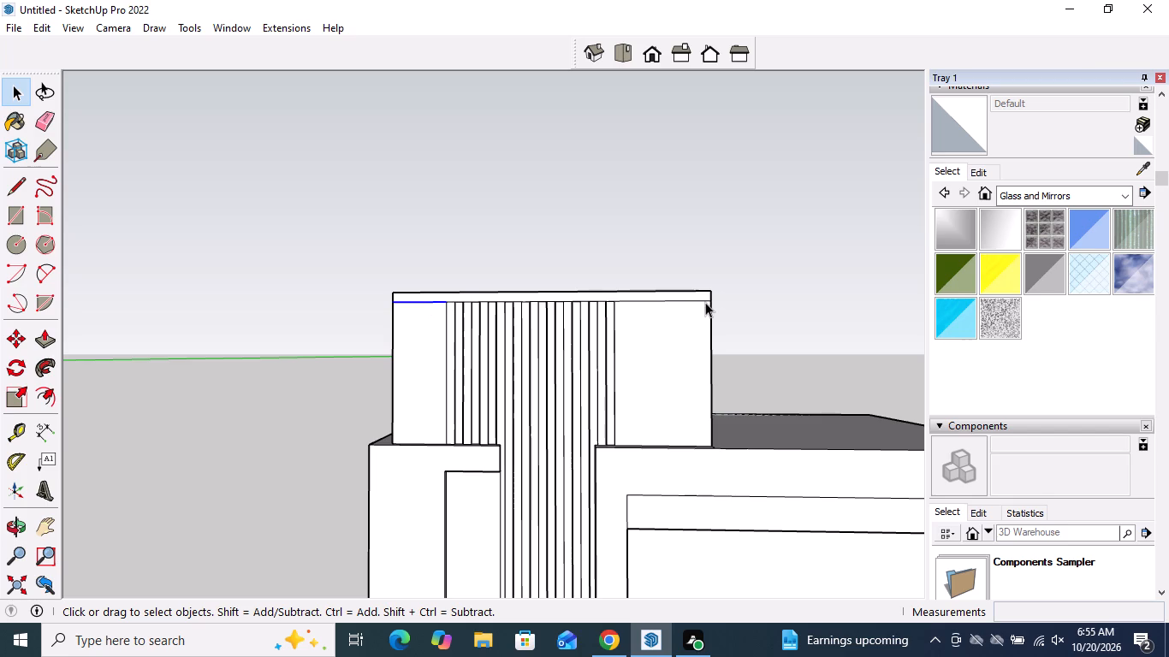
ctrl+click(688, 301)
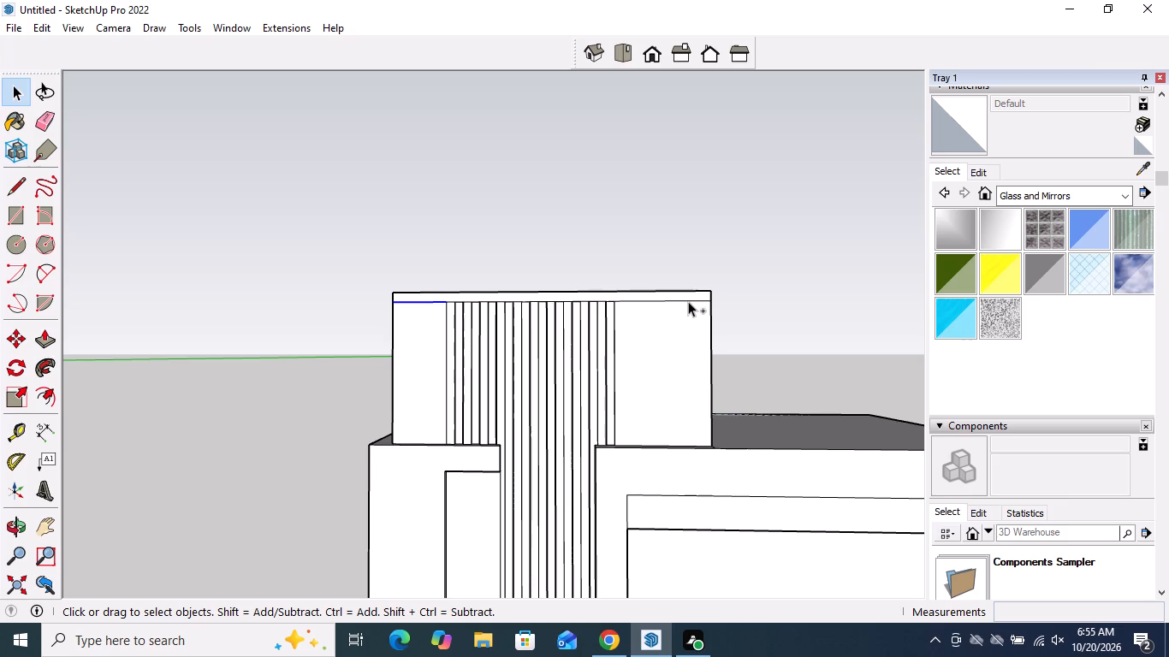
click(7, 334)
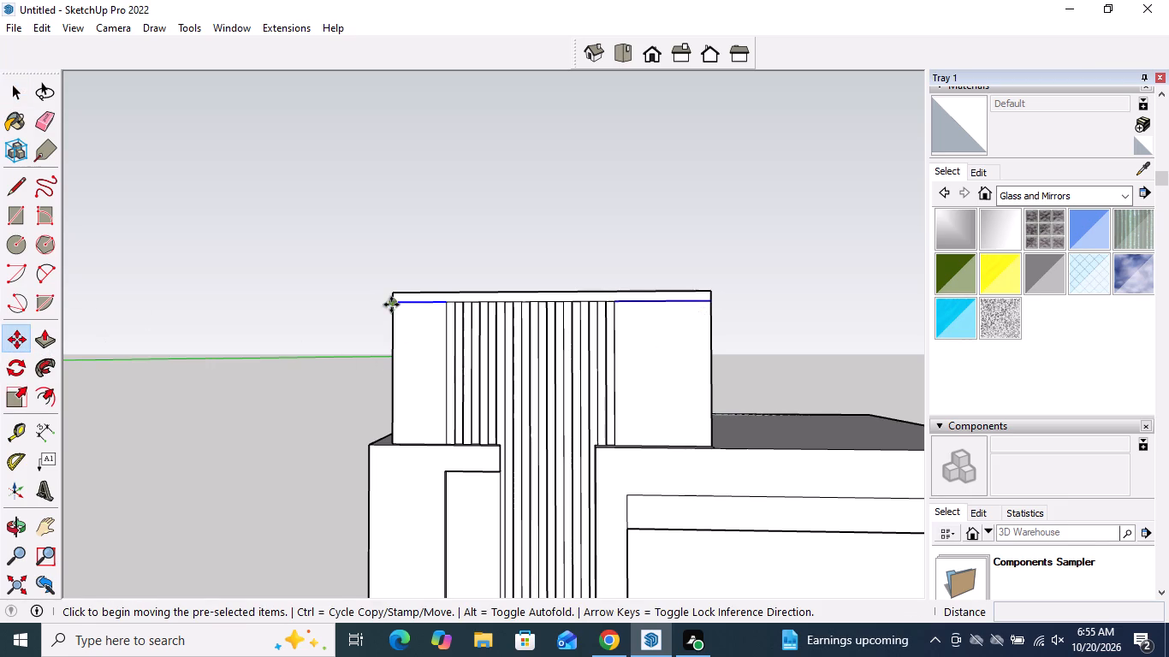
click(391, 304)
middle_drag(392, 344, 397, 423)
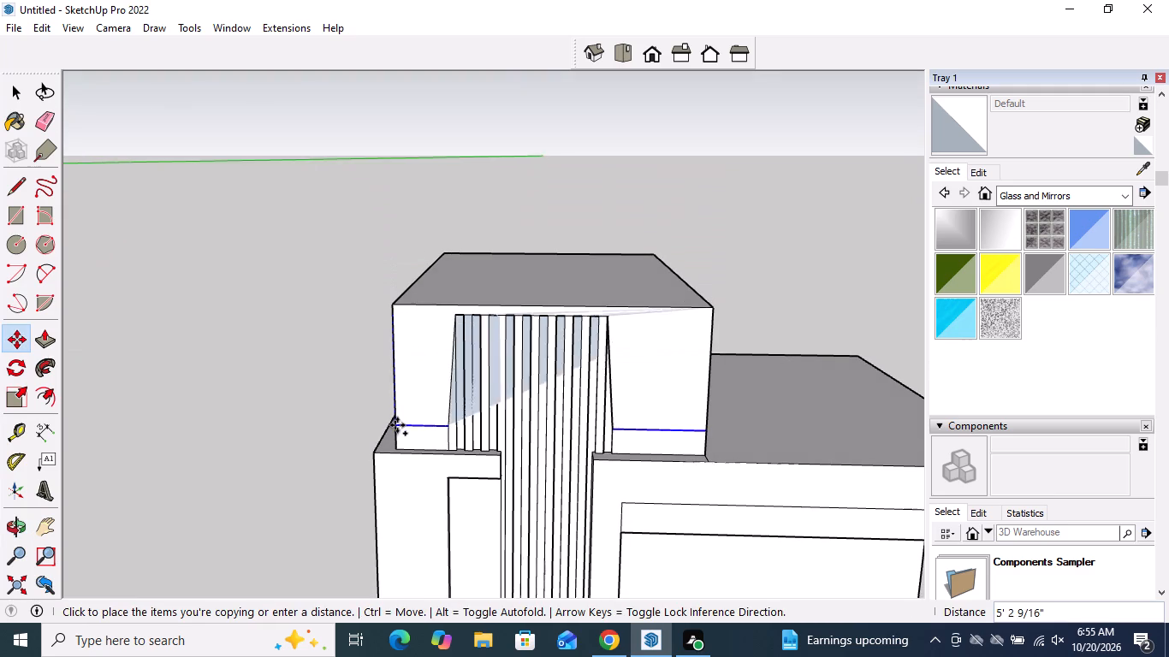
scroll(408, 441, up, 8)
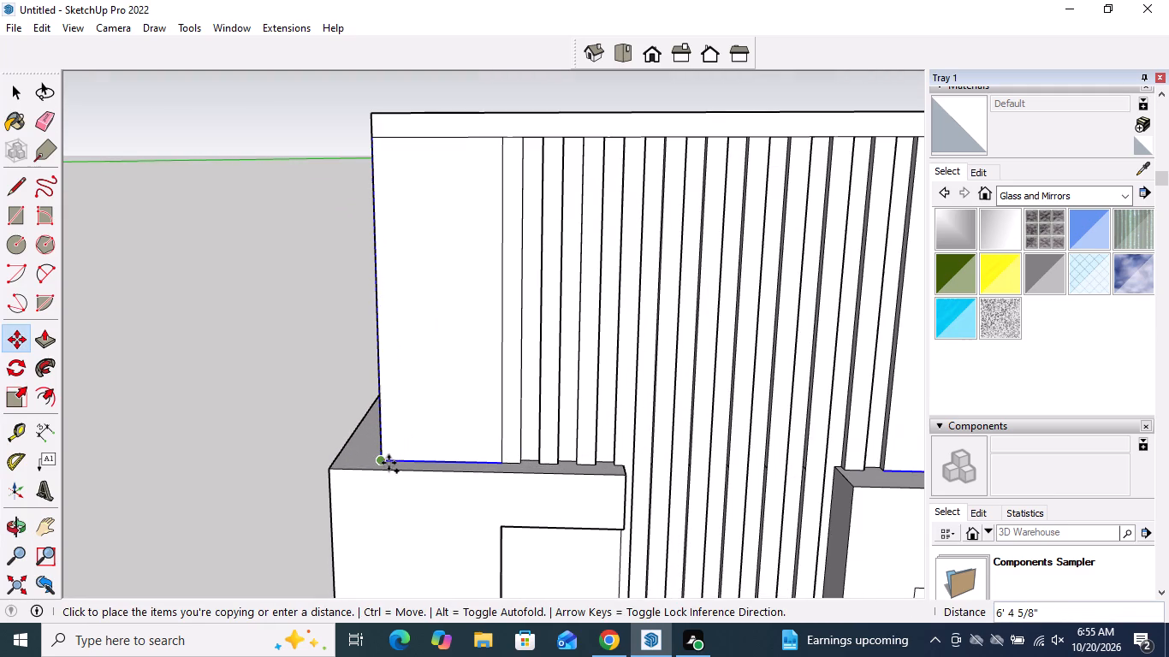
click(383, 462)
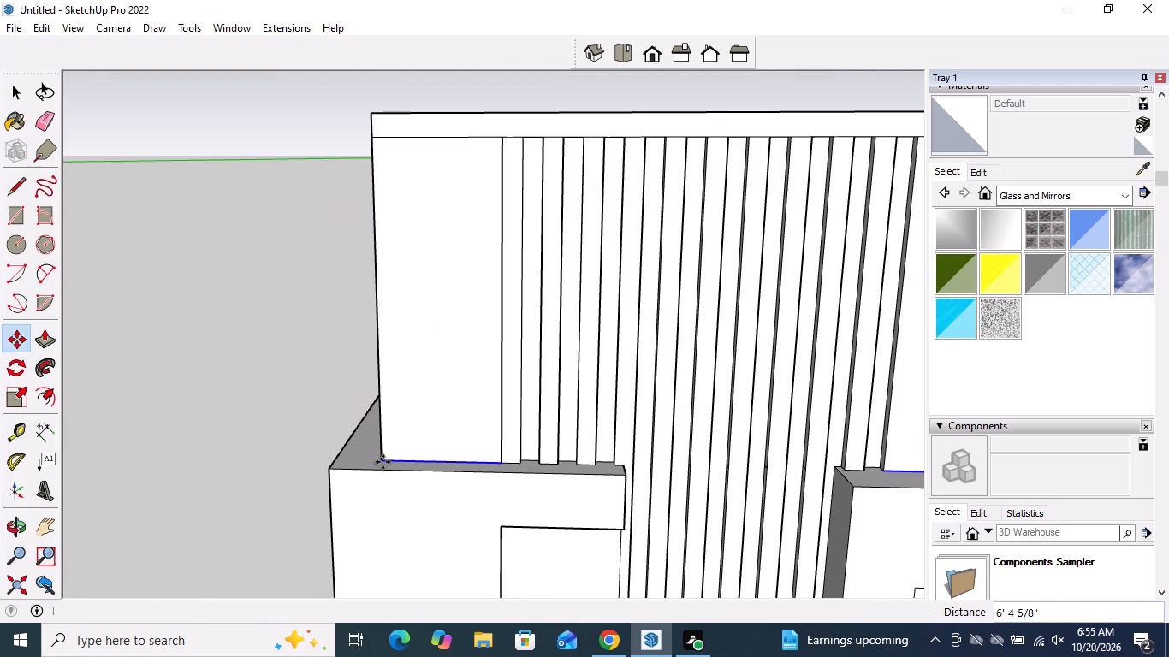
key(shift+slash)
text(10)
key(Return)
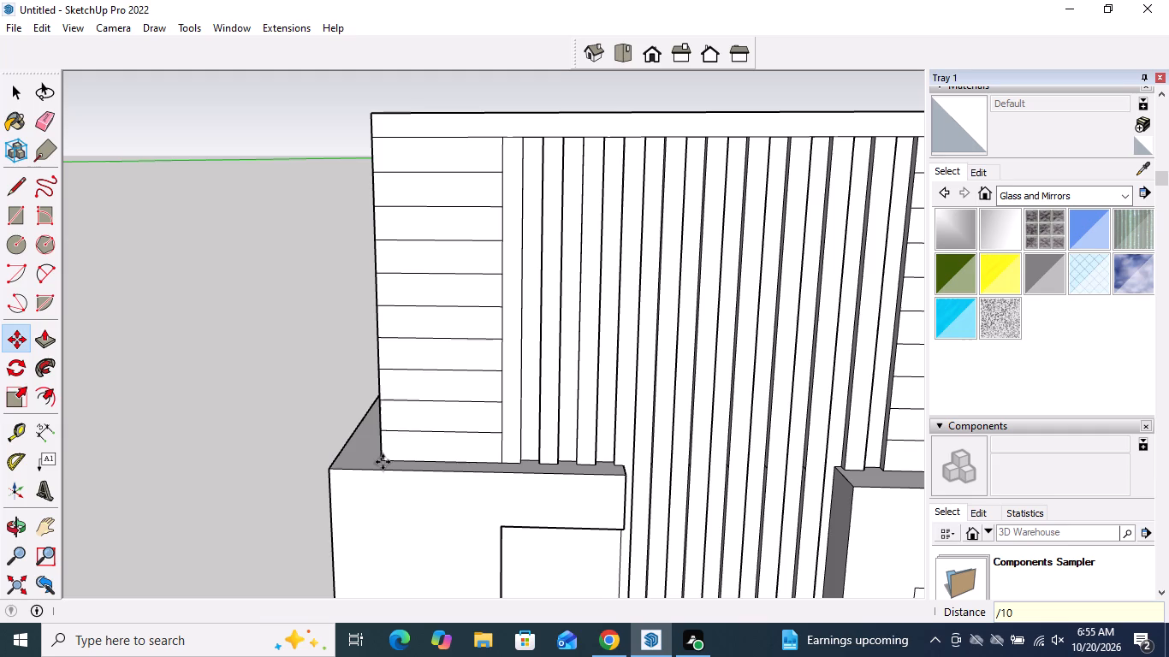
Push/Pull the rooftop block's top face up 1' 3" as a new separate cap layer.
key(space)
scroll(173, 378, down, 9)
middle_drag(286, 315, 534, 260)
scroll(384, 340, down, 4)
scroll(278, 352, up, 5)
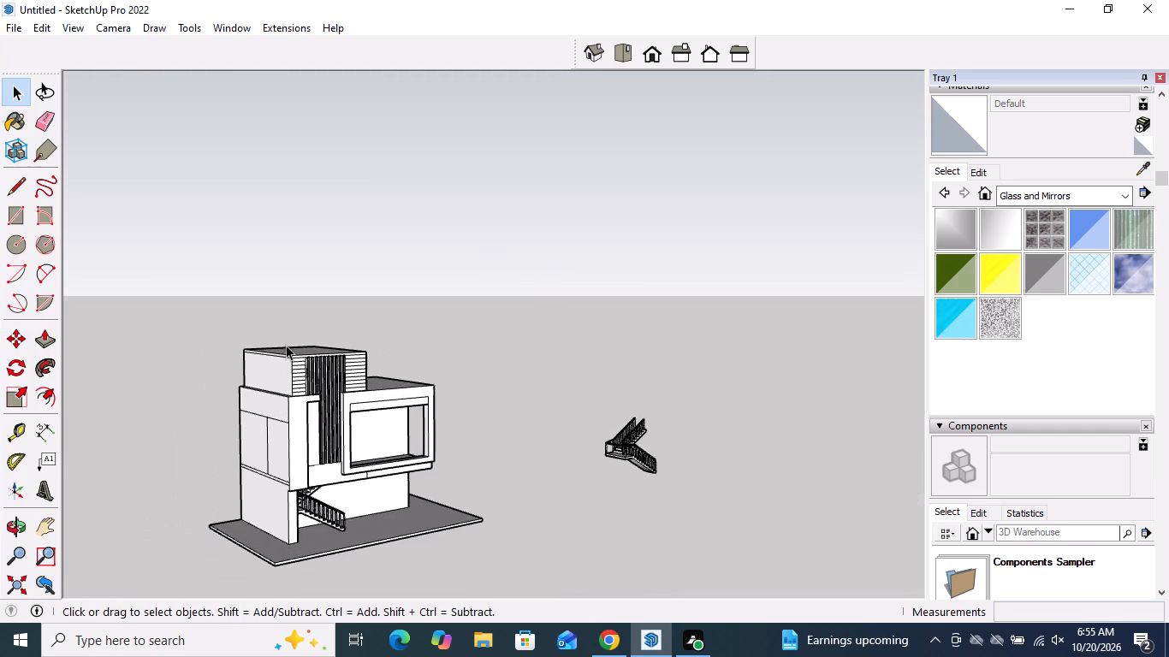
scroll(286, 345, up, 2)
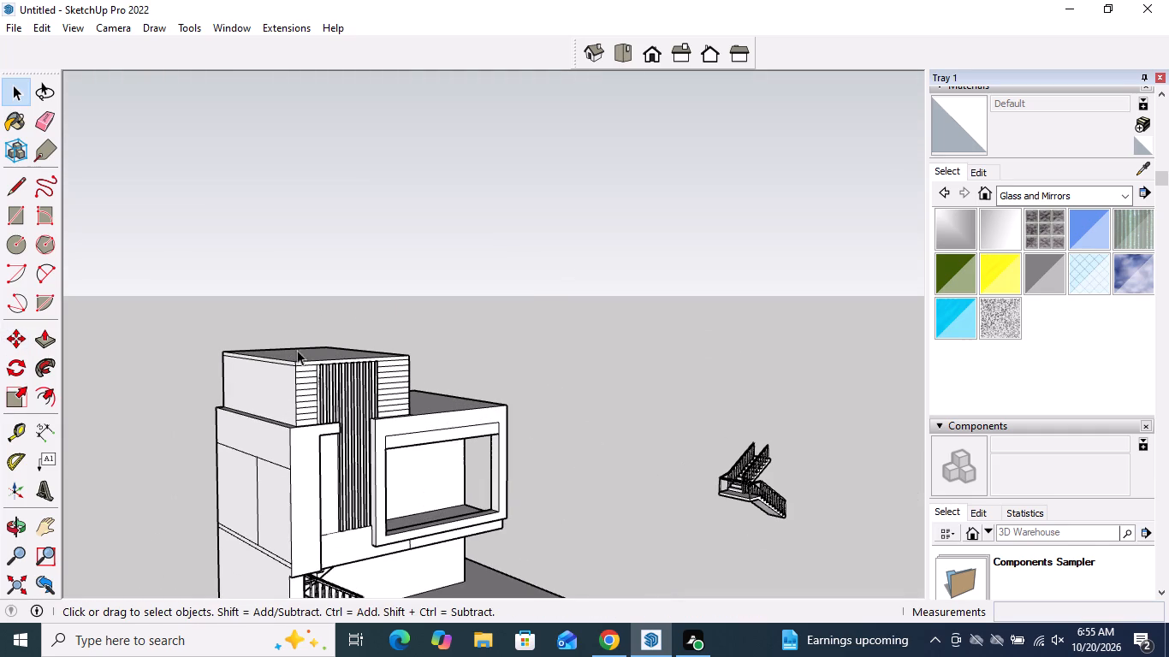
middle_click(312, 387)
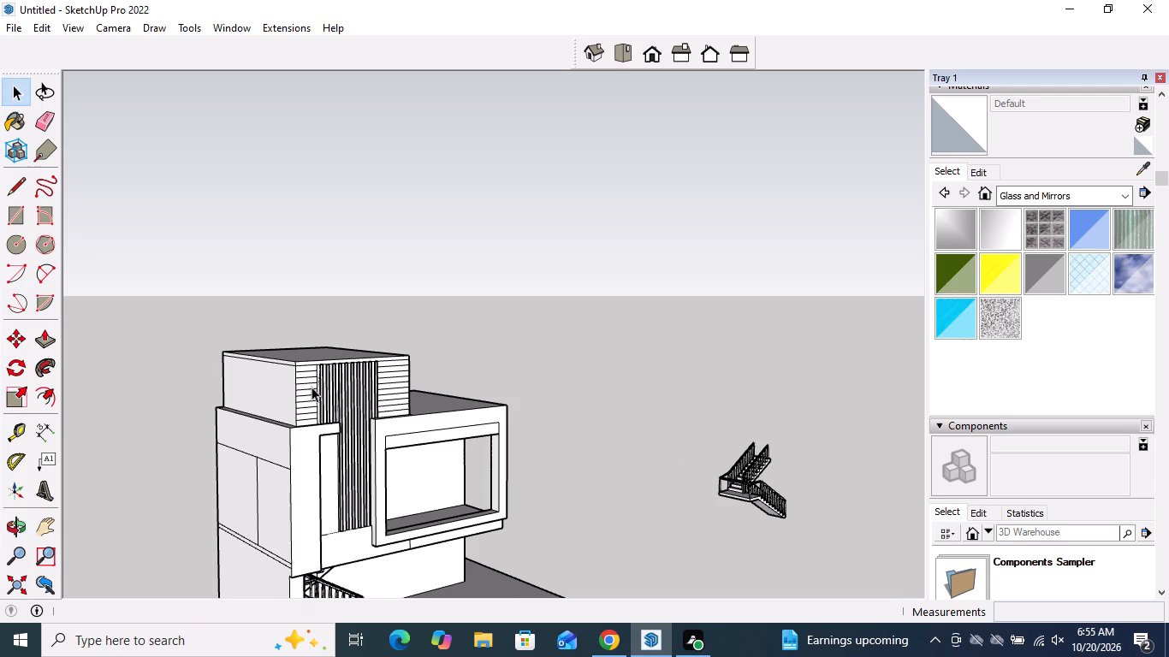
middle_drag(312, 387, 252, 433)
scroll(300, 330, up, 6)
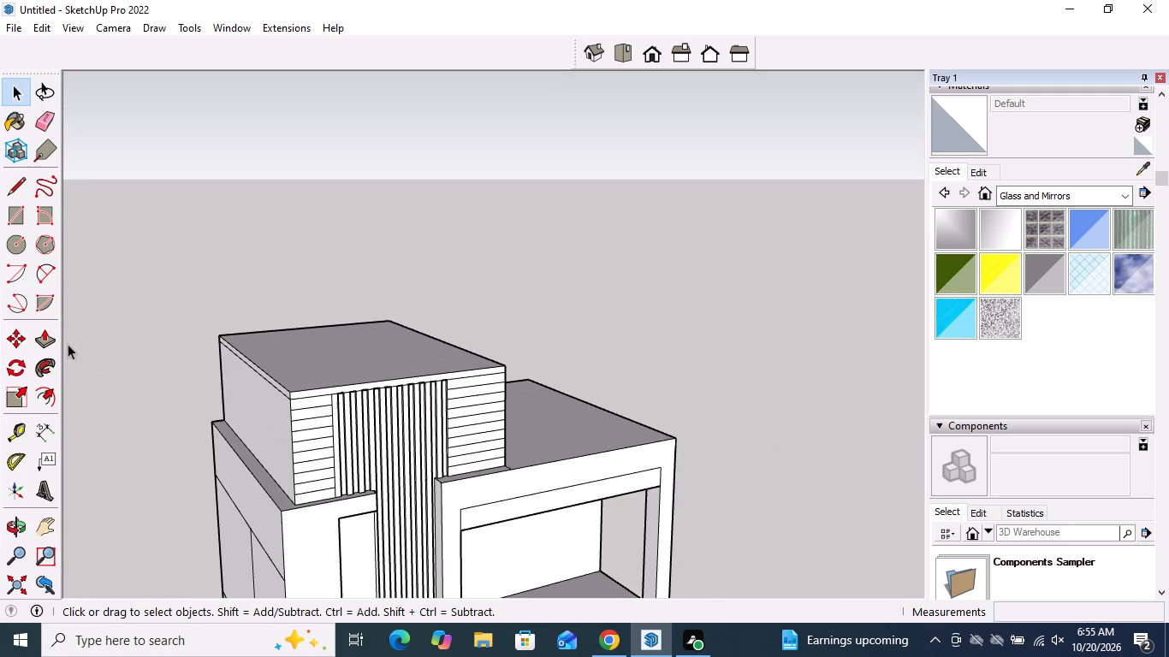
click(53, 344)
click(359, 338)
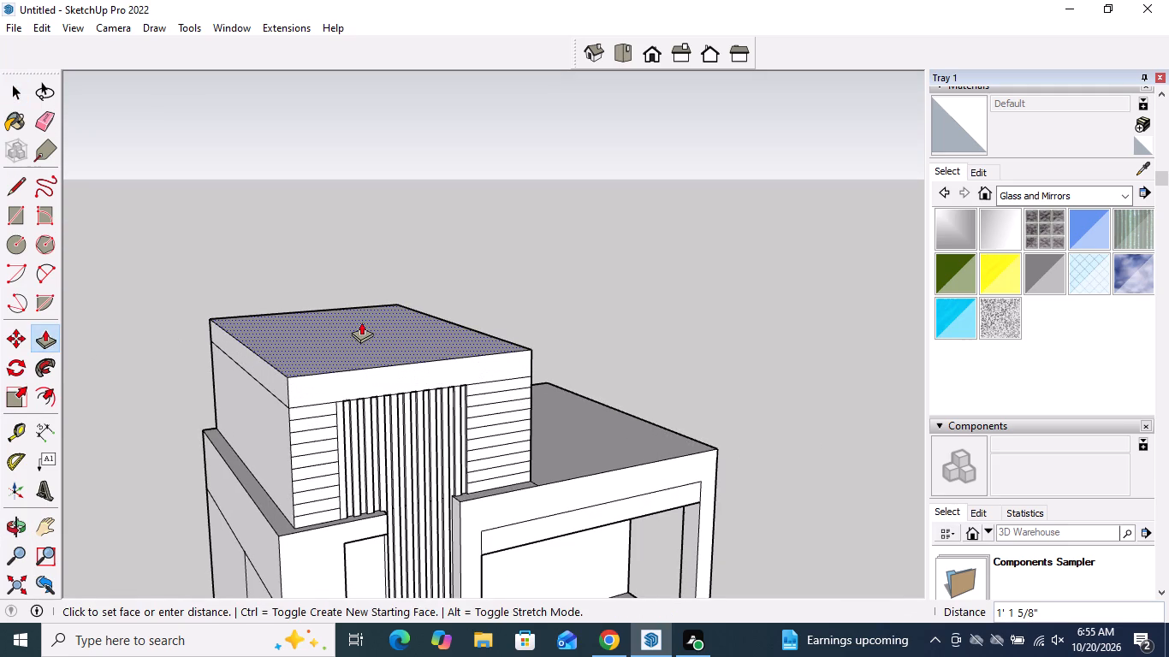
click(363, 320)
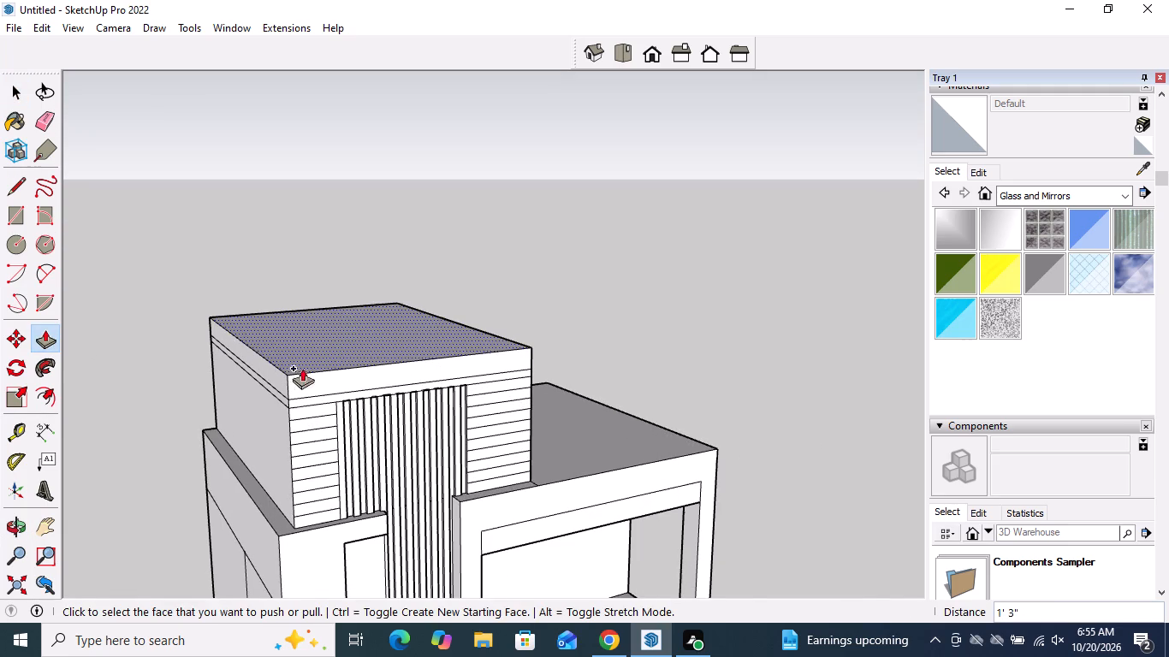
Extend the cap's two opposite side faces outward past the walls, by 3 9/16" beside the narrow wing and 5 5/8" on the main roof side.
scroll(268, 403, up, 4)
click(282, 367)
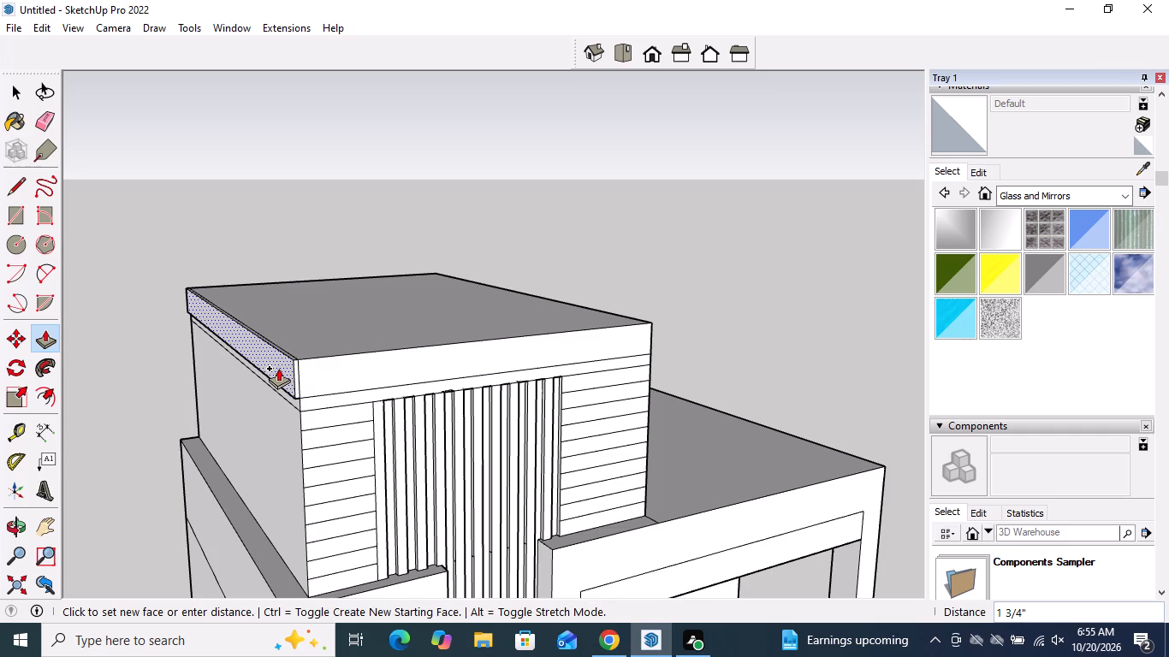
click(274, 370)
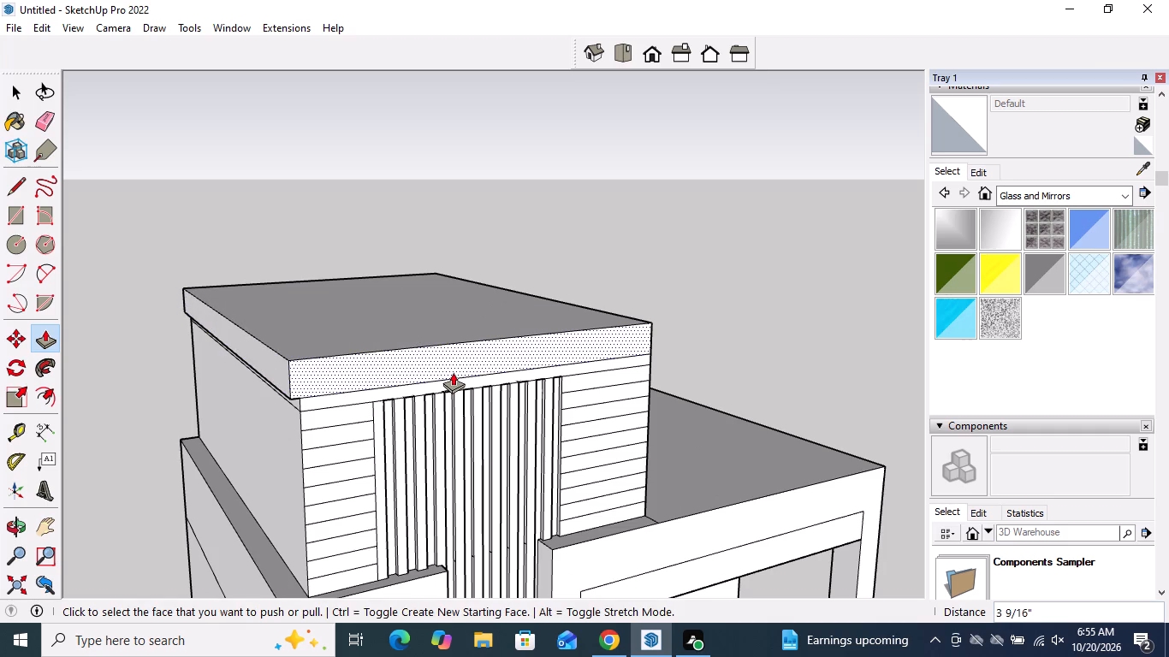
middle_drag(660, 395, 305, 427)
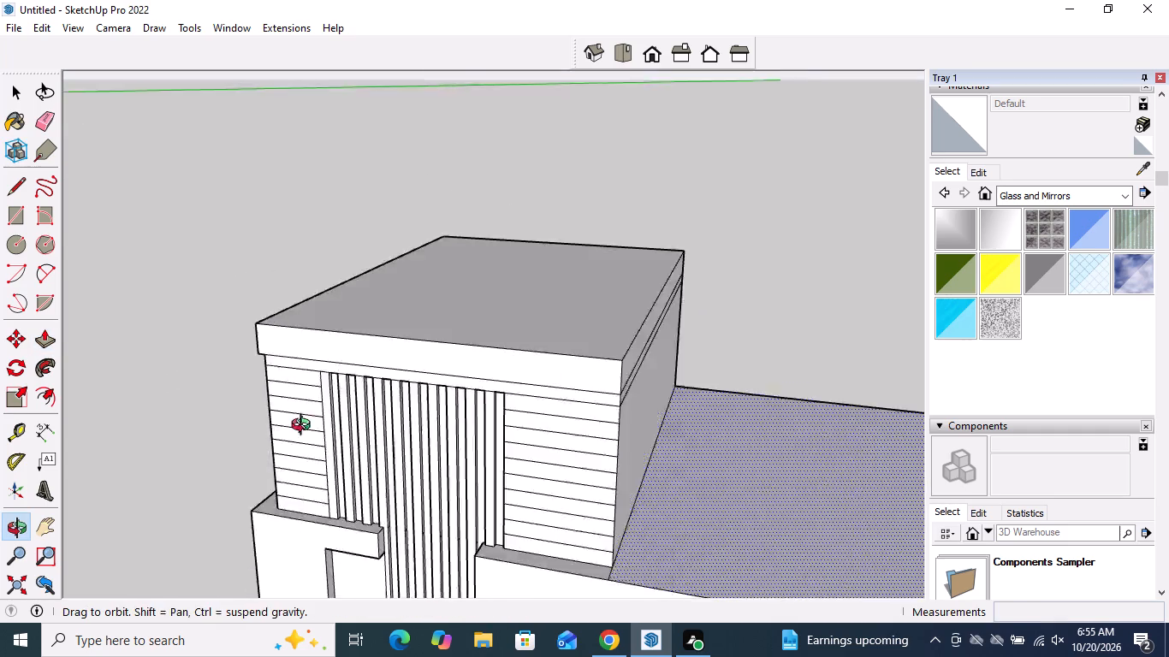
middle_drag(305, 427, 161, 384)
click(549, 350)
click(557, 357)
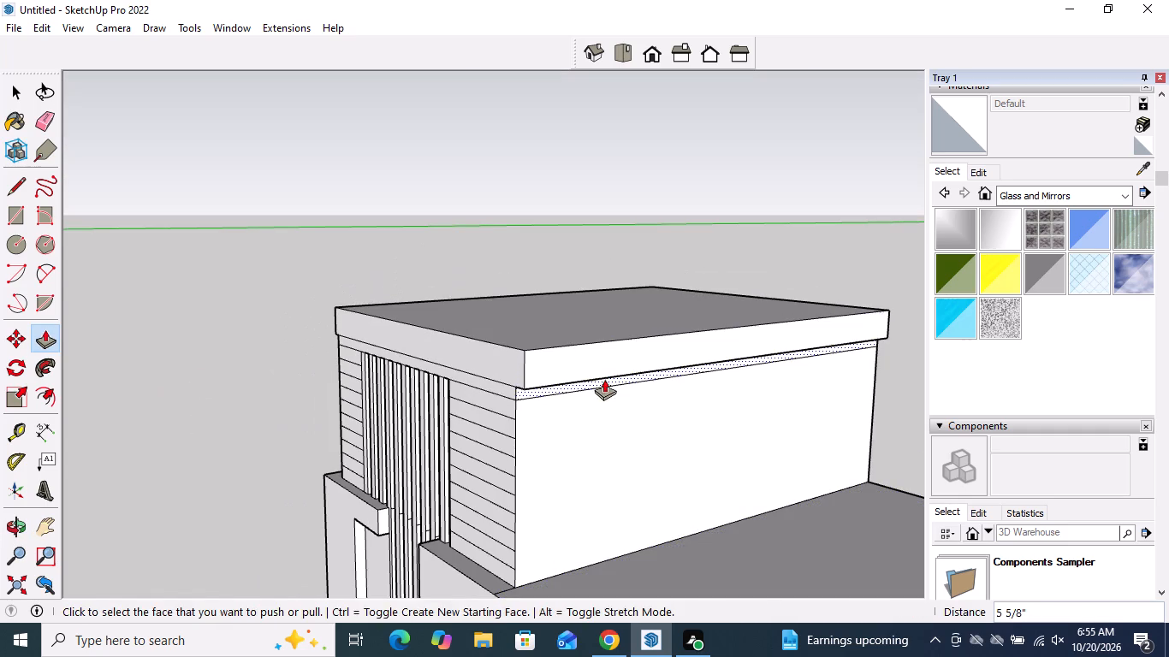
key(space)
Examine the front facade, side walls and overhanging rooftop cap from several angles and distances.
scroll(529, 364, down, 3)
middle_drag(470, 440, 680, 340)
scroll(706, 333, down, 5)
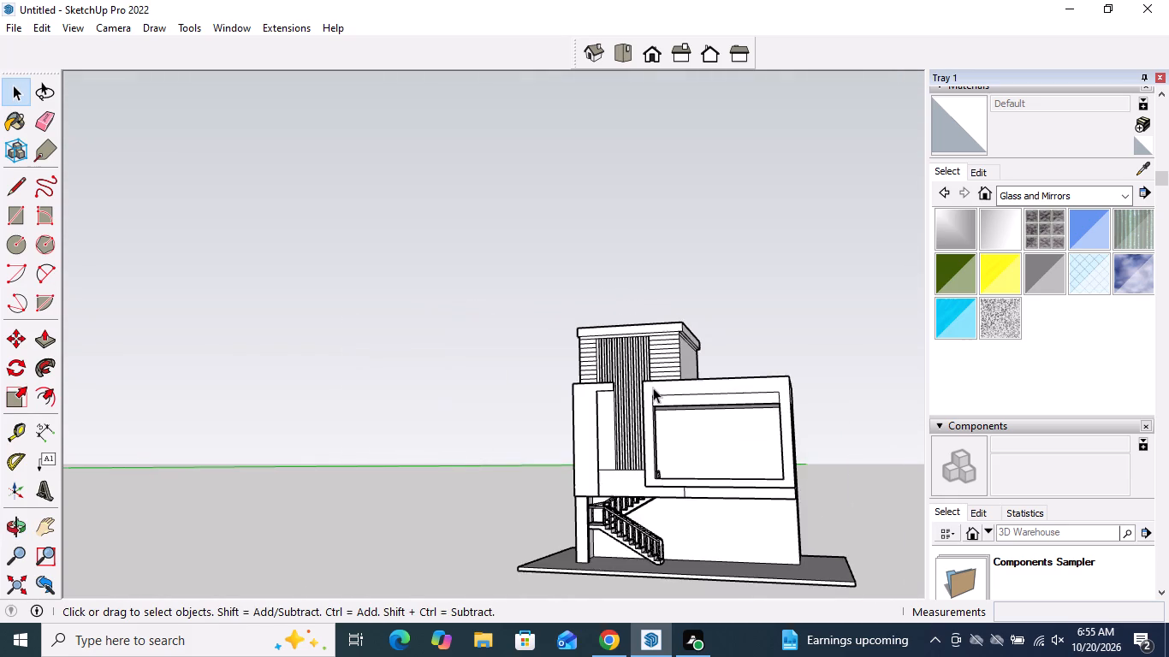
middle_drag(661, 391, 798, 423)
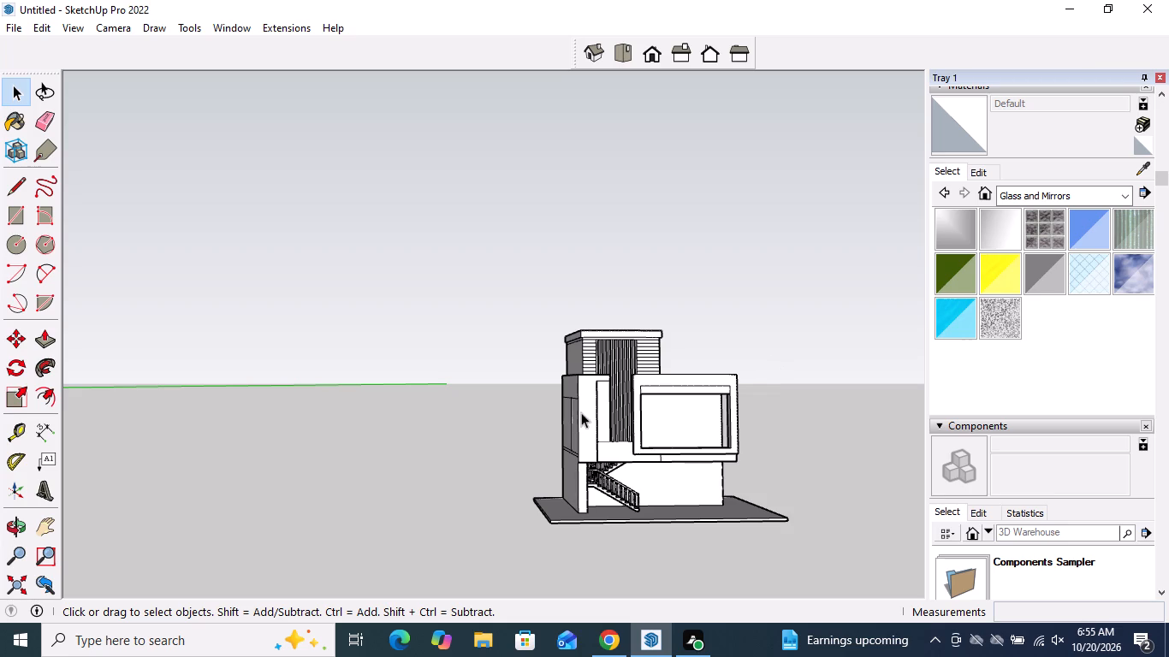
middle_drag(733, 374, 622, 398)
scroll(622, 398, down, 1)
scroll(700, 371, up, 7)
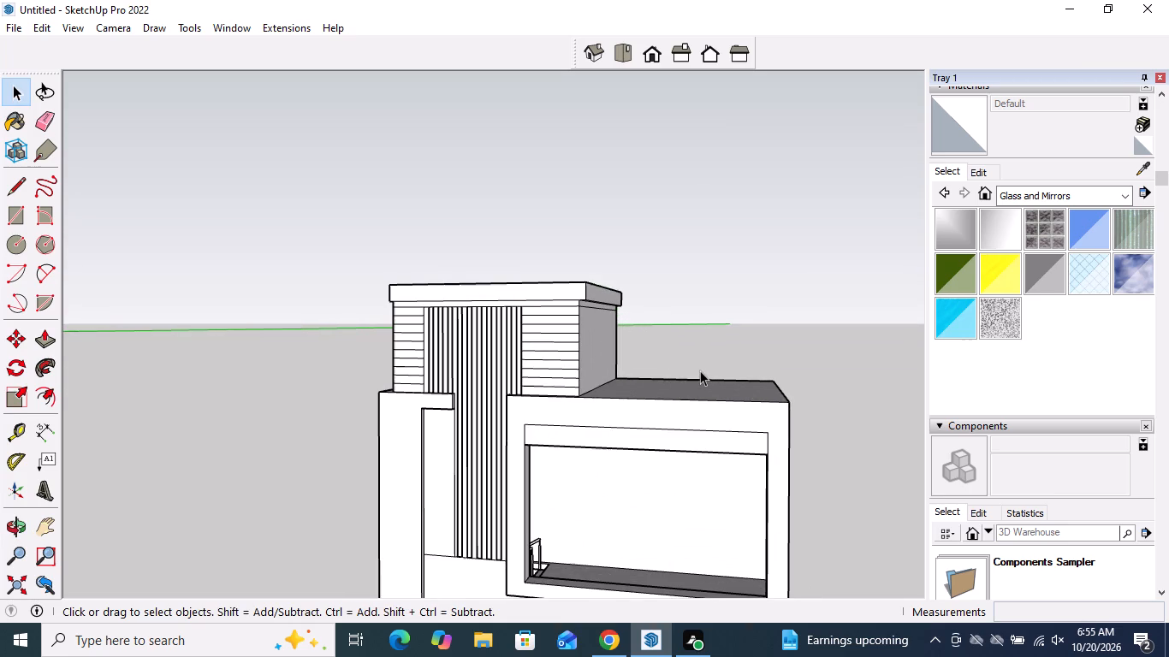
middle_drag(700, 370, 740, 303)
scroll(703, 374, down, 5)
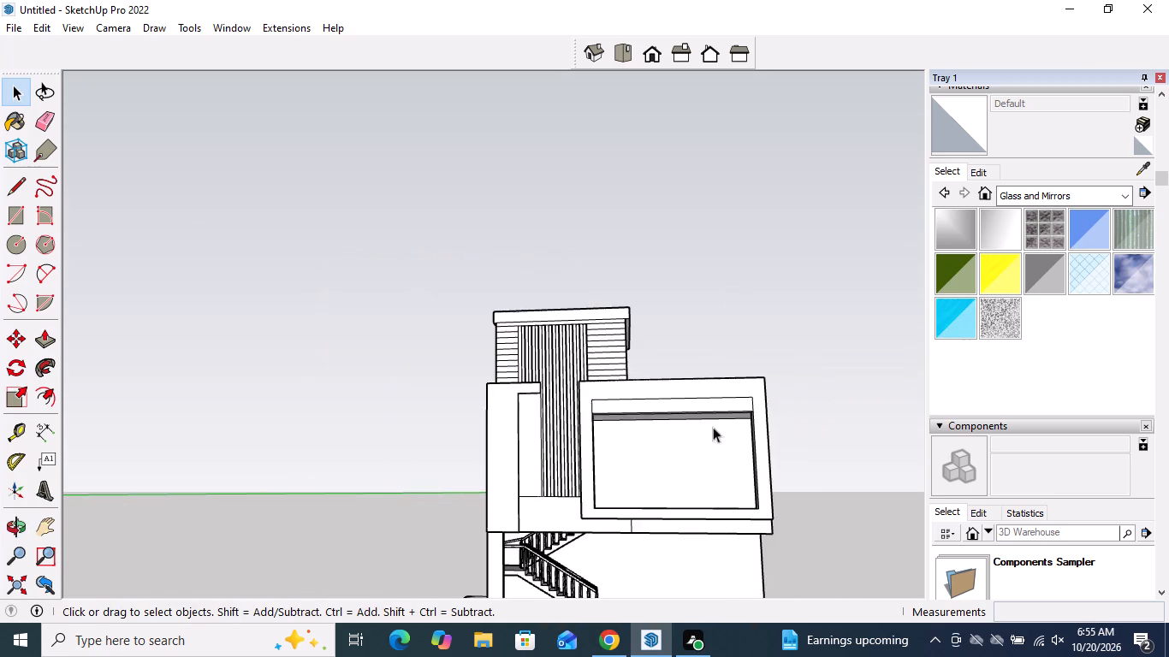
scroll(741, 465, down, 4)
middle_drag(734, 388, 746, 451)
scroll(707, 374, up, 2)
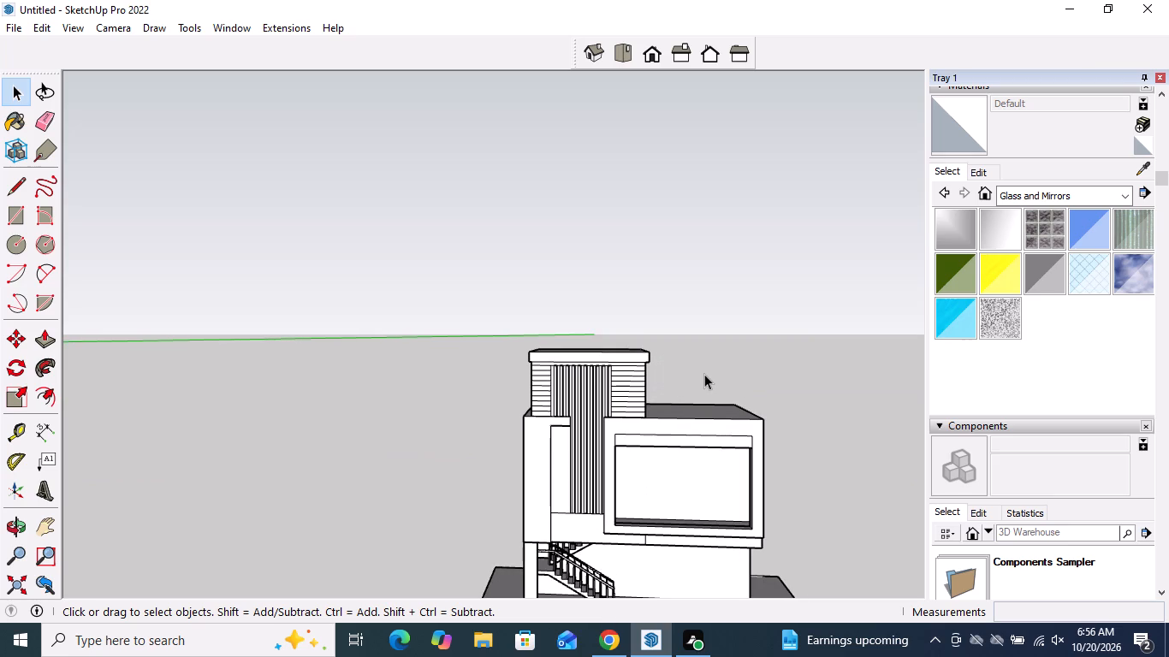
middle_drag(703, 373, 818, 391)
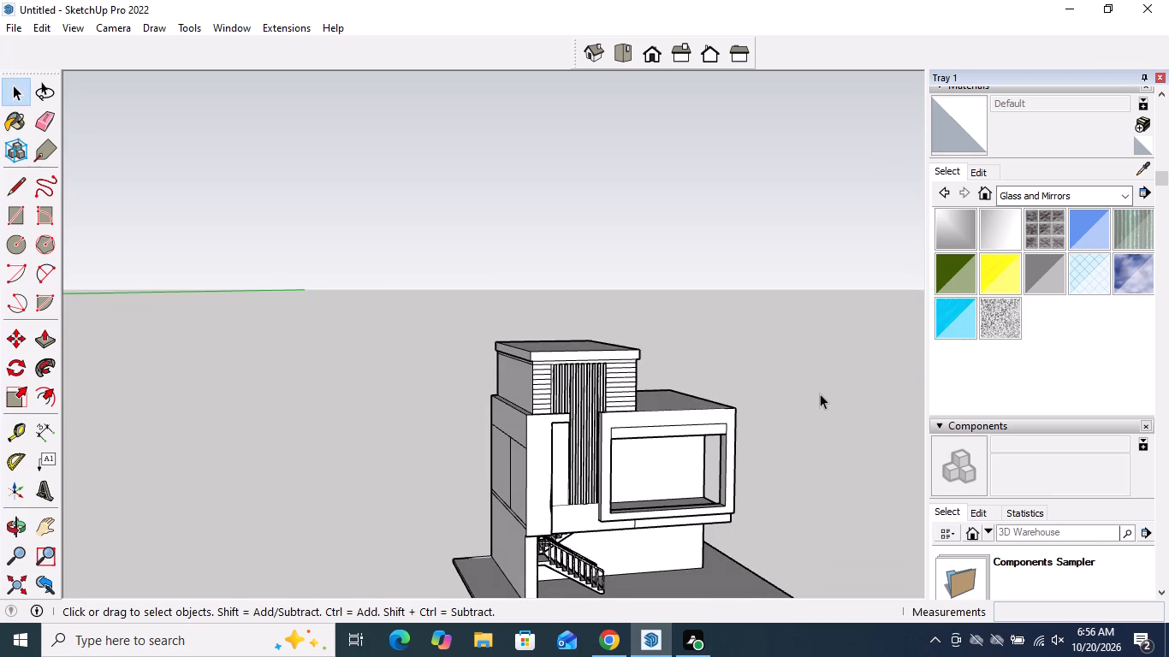
middle_drag(818, 398, 719, 447)
Draw an upright rectangular panel about 6' wide and 2' 5 3/16" high on the main roof's front edge, ending at the outer corner.
scroll(696, 406, up, 3)
click(12, 194)
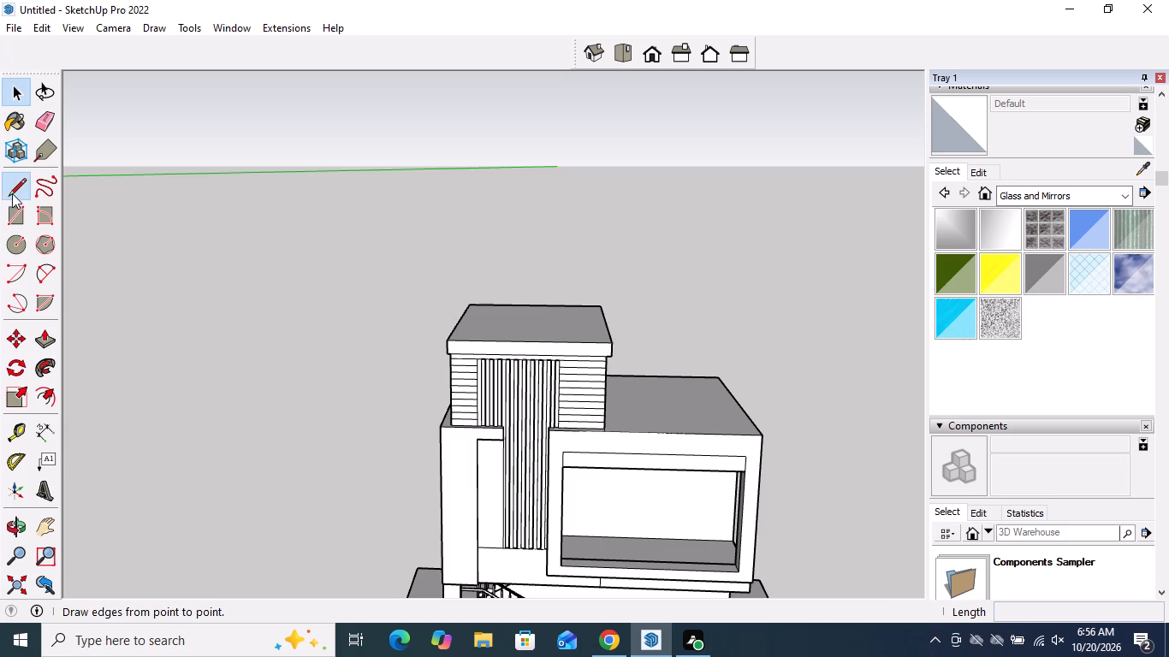
click(694, 433)
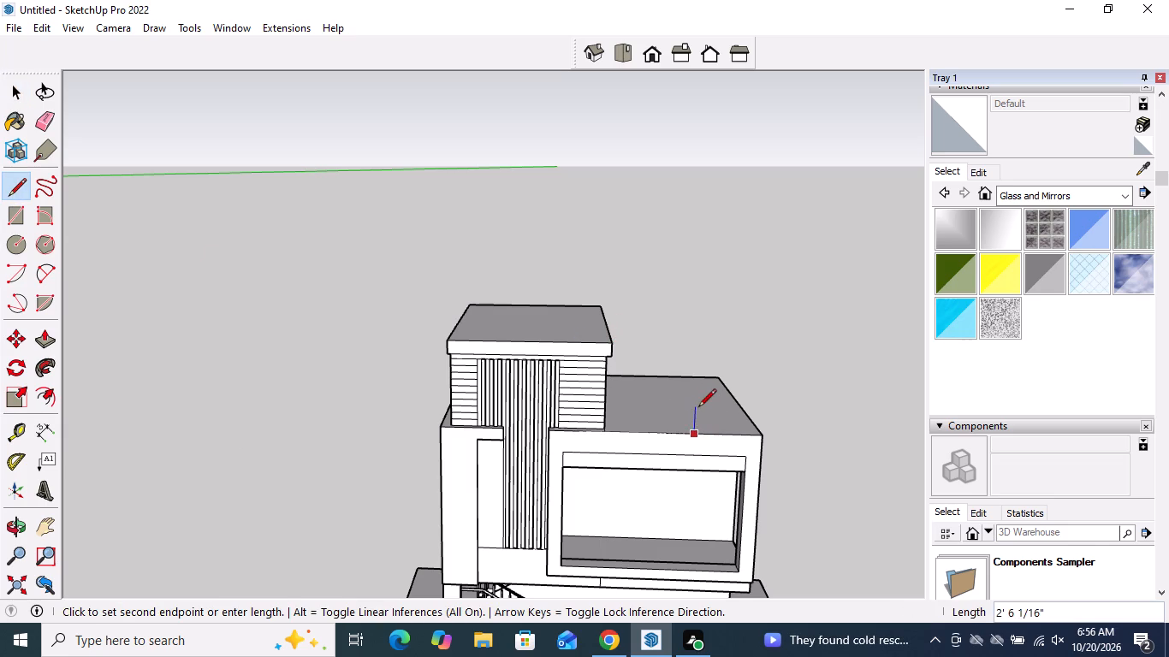
click(698, 408)
middle_drag(808, 407, 782, 376)
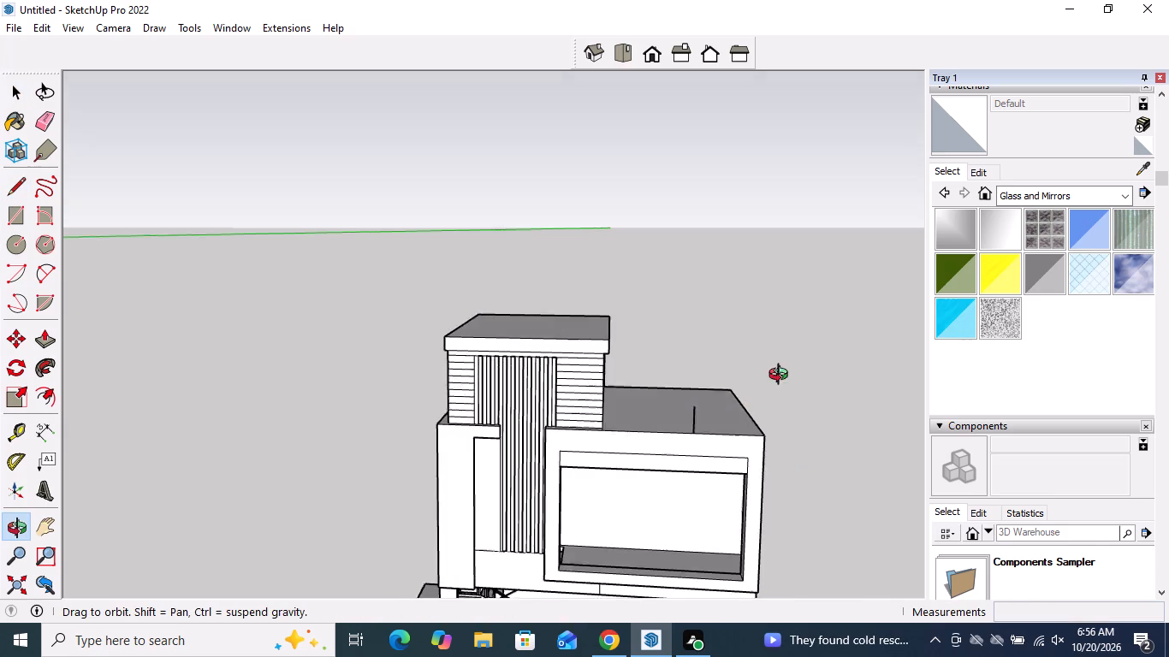
middle_drag(782, 376, 746, 322)
middle_drag(799, 407, 738, 423)
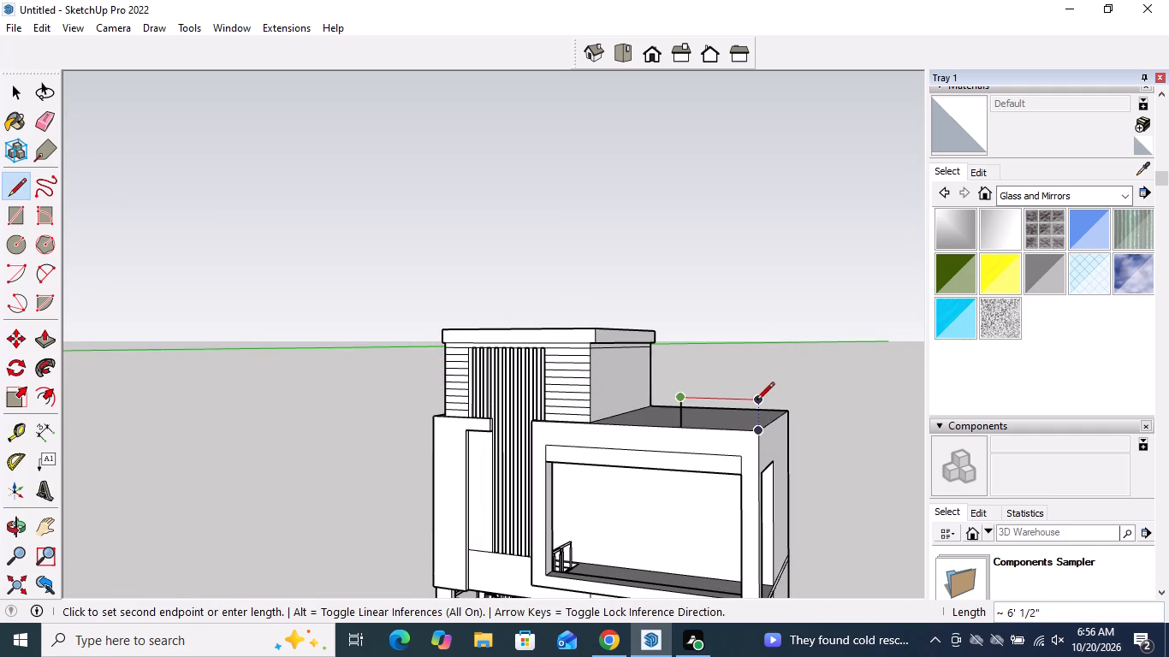
click(757, 401)
middle_drag(768, 398, 605, 431)
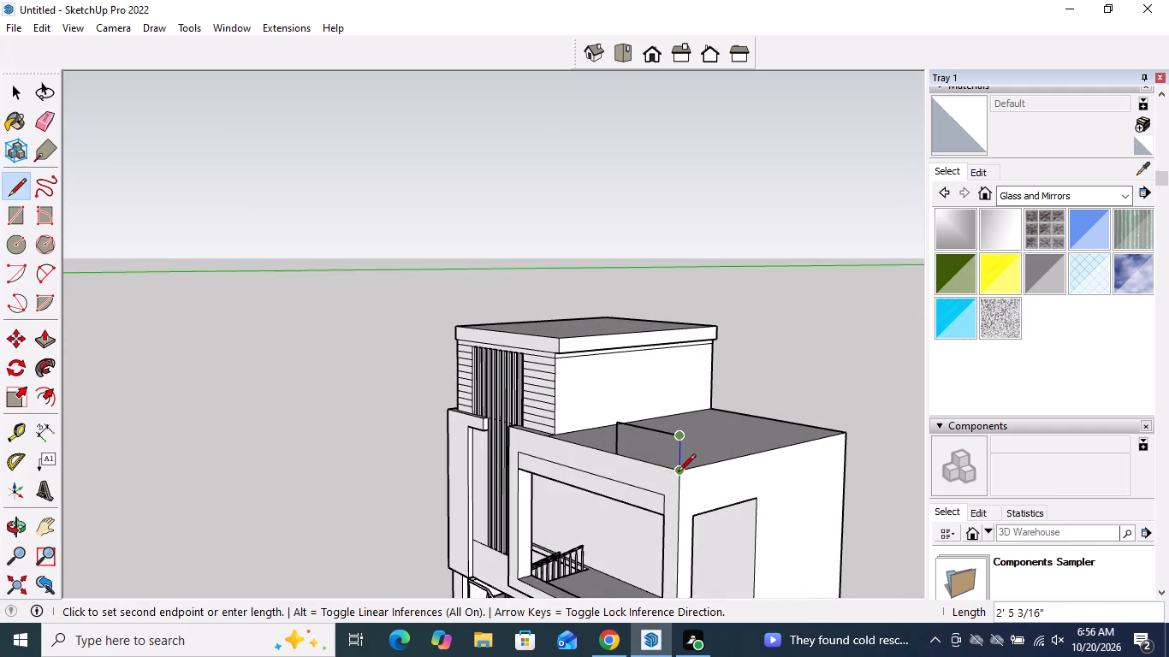
click(678, 471)
key(space)
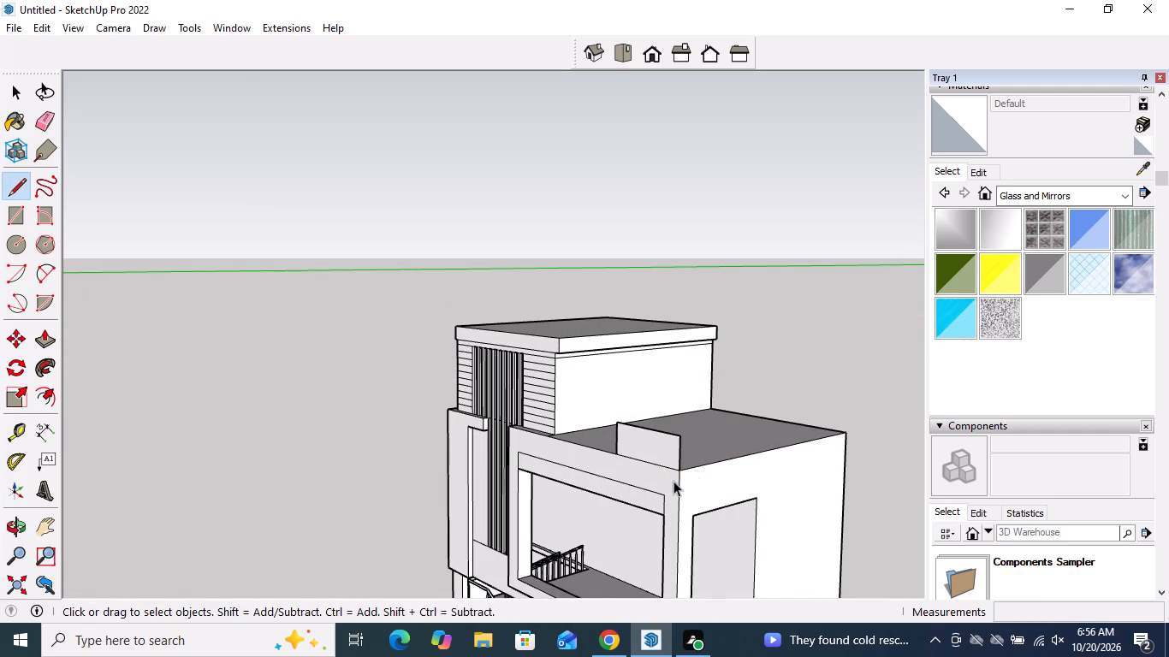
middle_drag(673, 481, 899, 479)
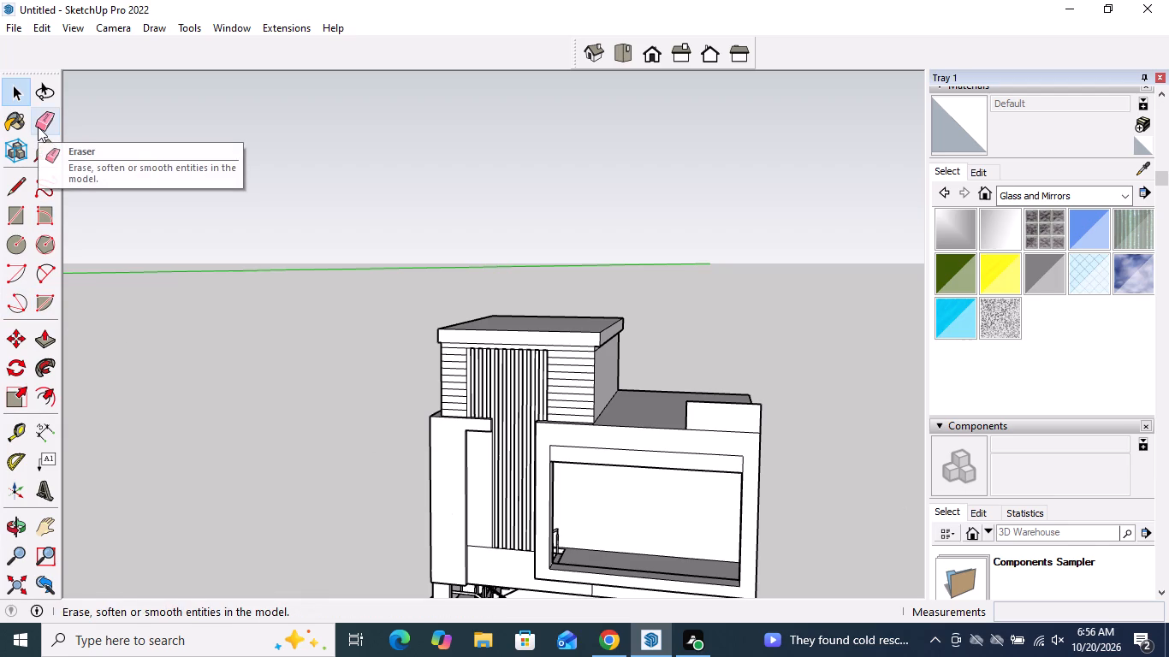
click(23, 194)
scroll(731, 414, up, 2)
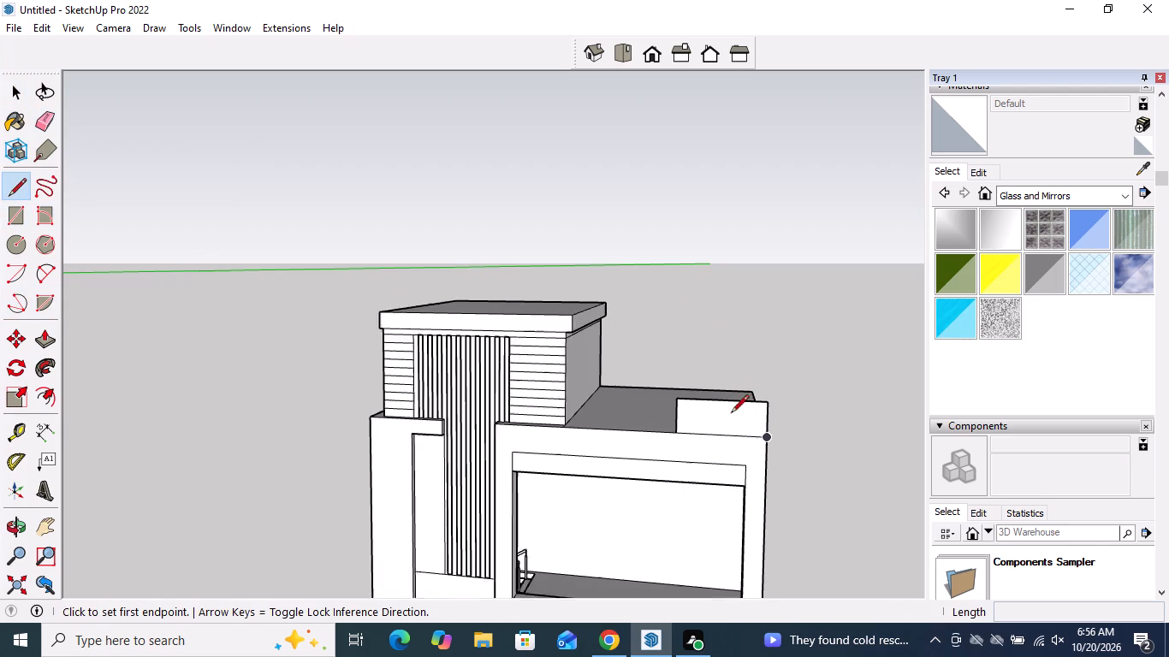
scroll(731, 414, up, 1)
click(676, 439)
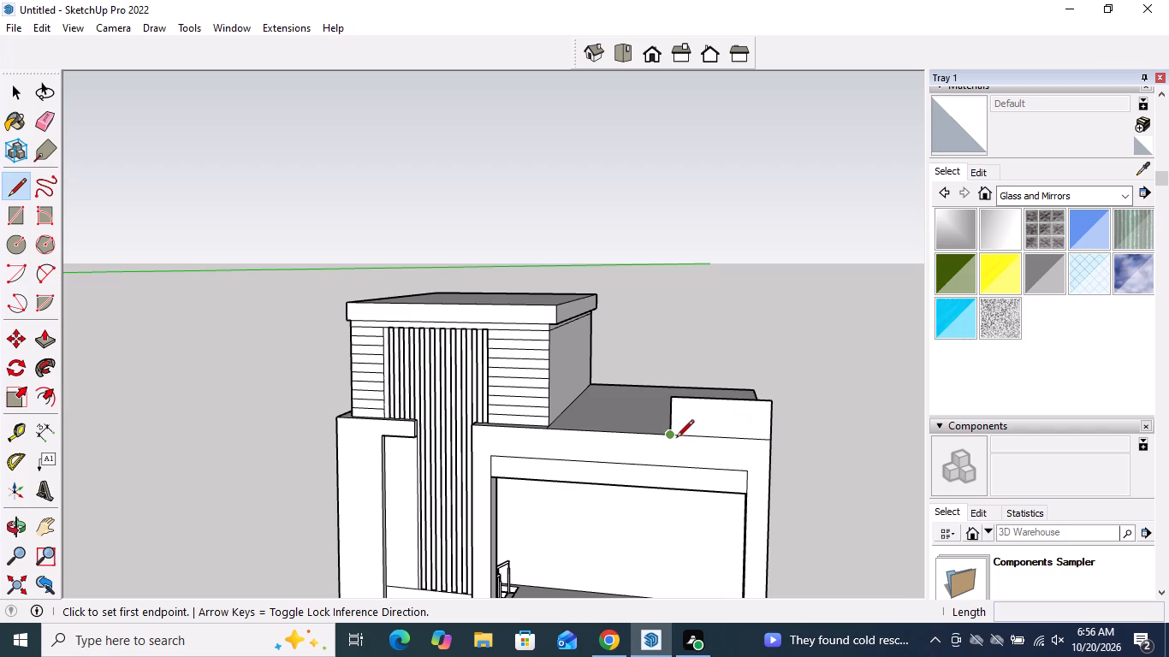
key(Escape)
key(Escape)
Push/Pull the roof-edge panel's front face outward 4 1/8" to give the panel thickness.
click(45, 341)
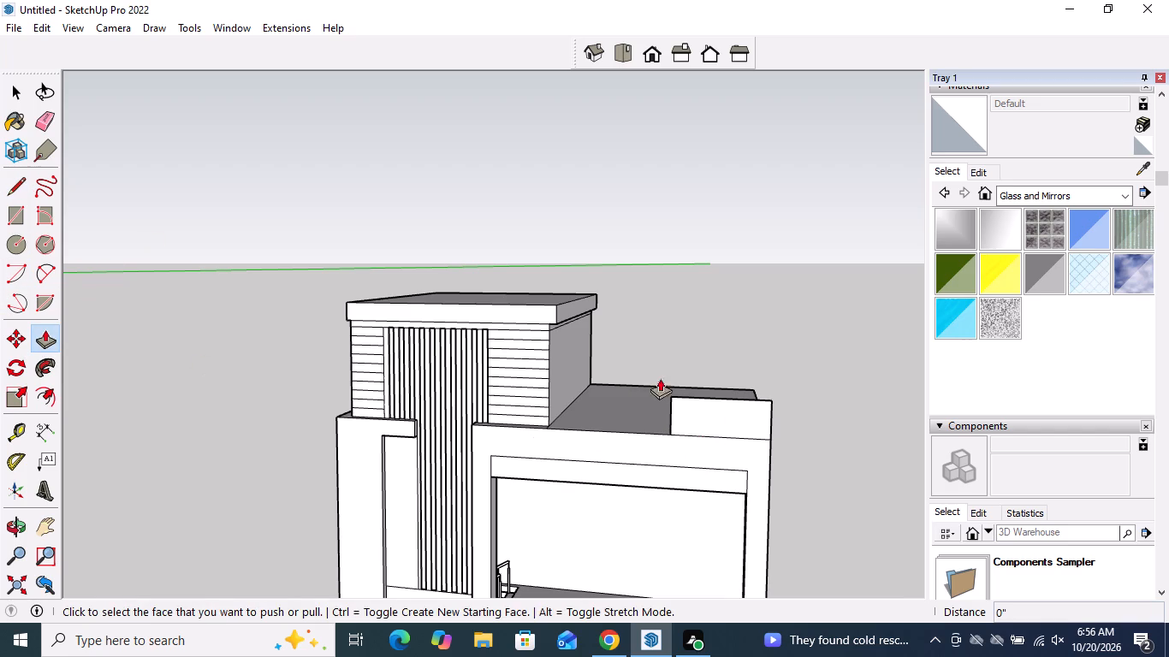
click(711, 405)
middle_drag(709, 411, 260, 337)
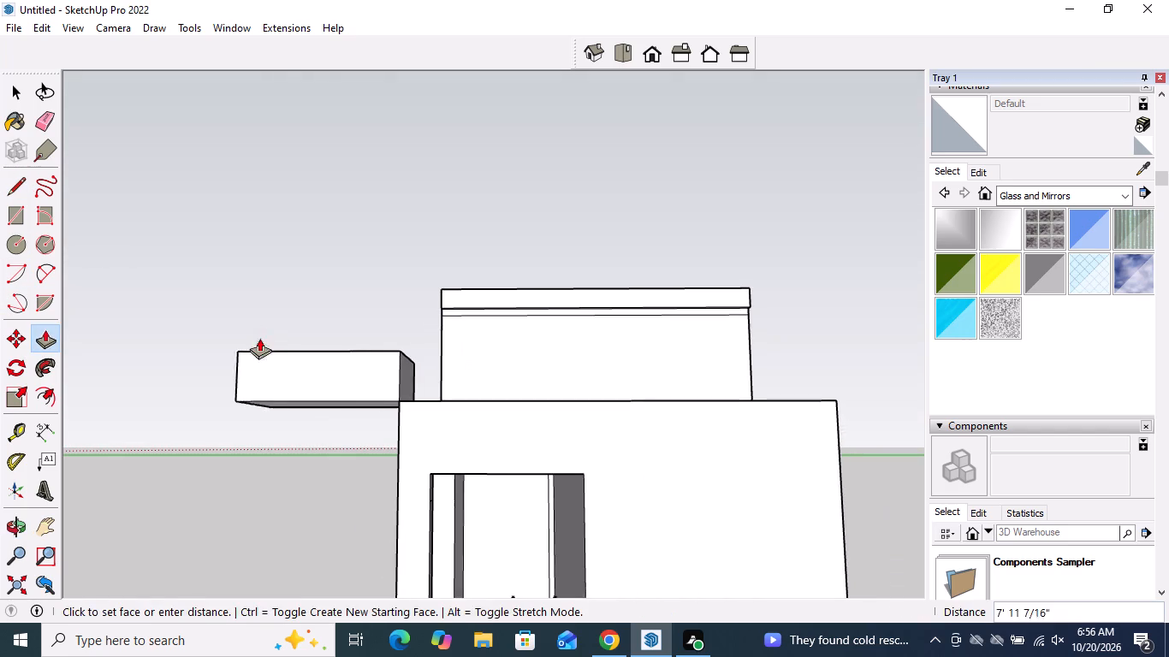
scroll(400, 370, up, 1)
middle_drag(400, 370, 447, 412)
scroll(448, 420, up, 4)
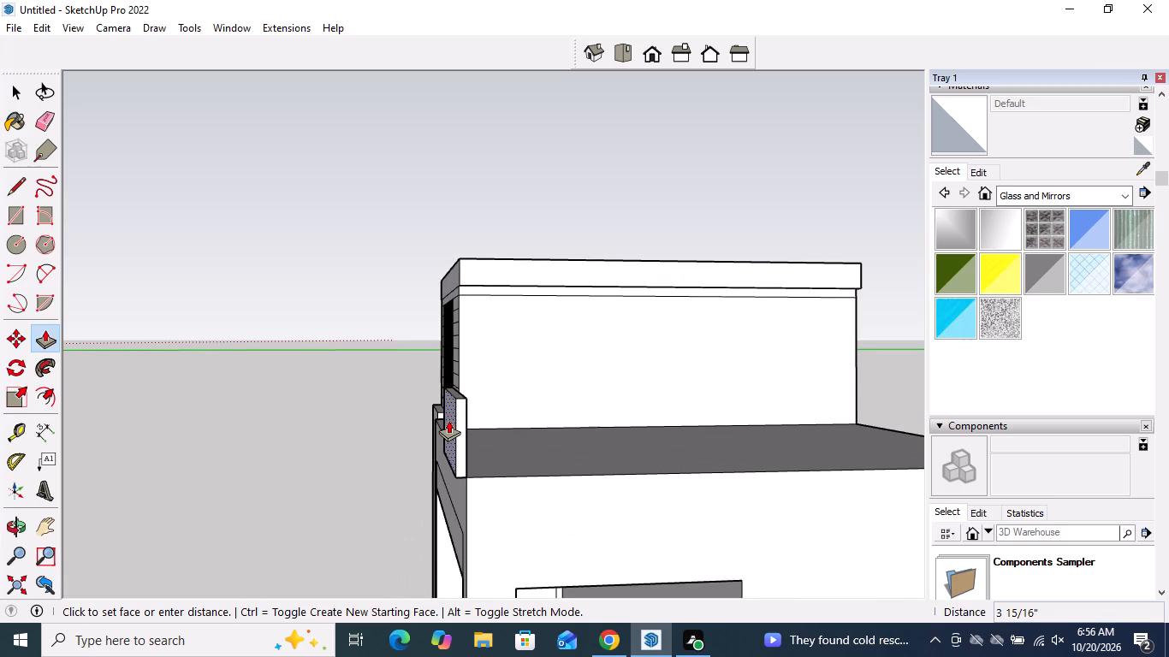
click(448, 470)
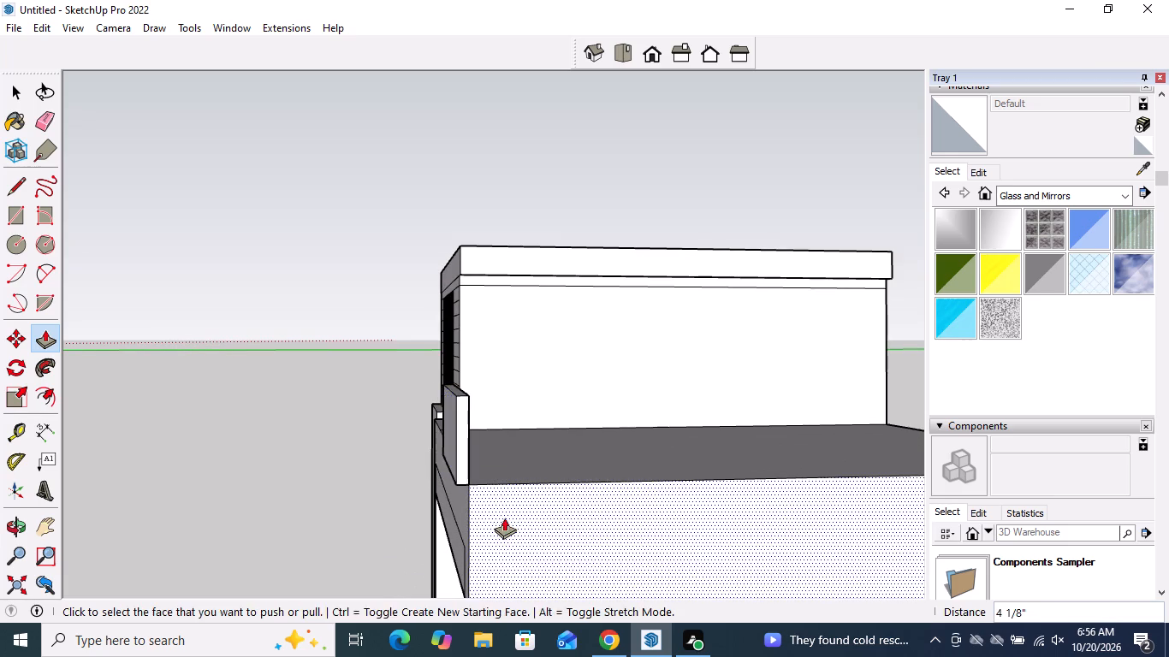
Push/Pull the roof-edge panel's projecting underside down about 6" over the facade.
middle_drag(505, 518, 504, 353)
scroll(444, 216, up, 7)
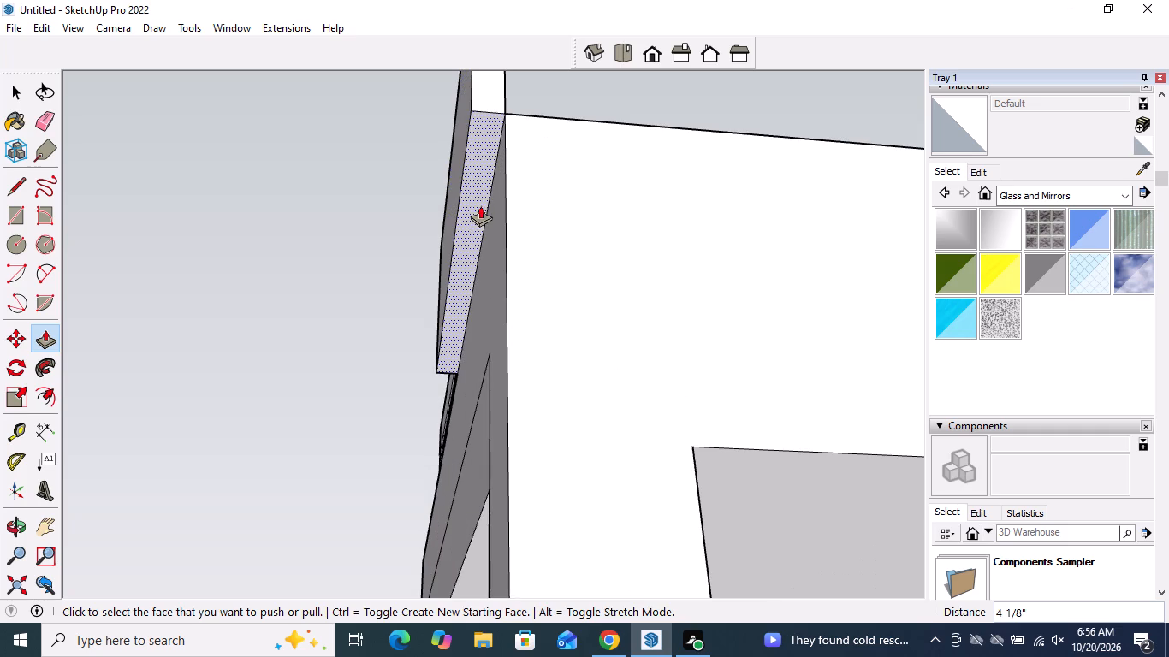
click(480, 204)
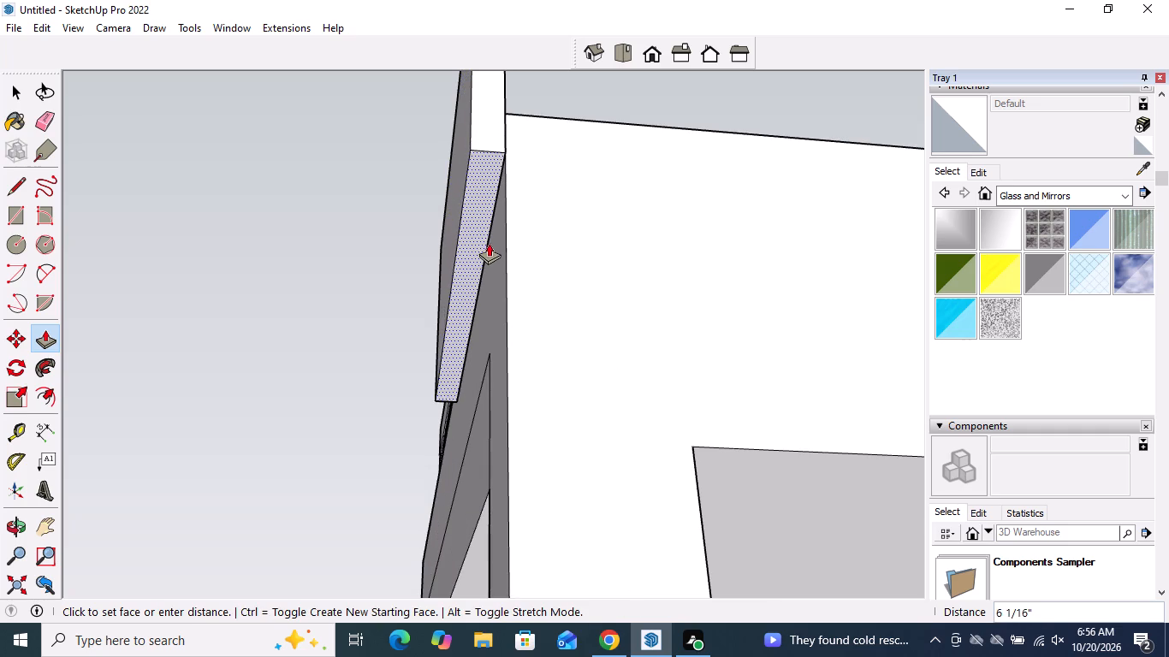
click(492, 257)
key(space)
Extend the roof-edge panel's underside a further 9 7/8" down toward the facade's recessed frame.
scroll(644, 293, down, 13)
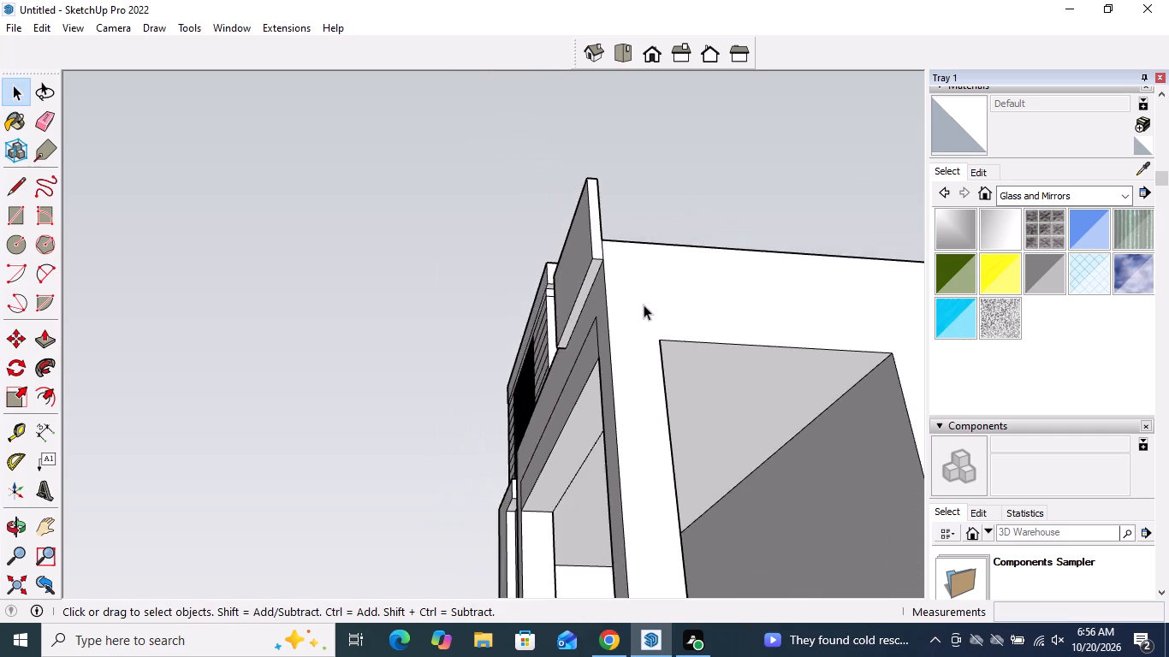
middle_drag(638, 305, 938, 413)
scroll(818, 405, down, 3)
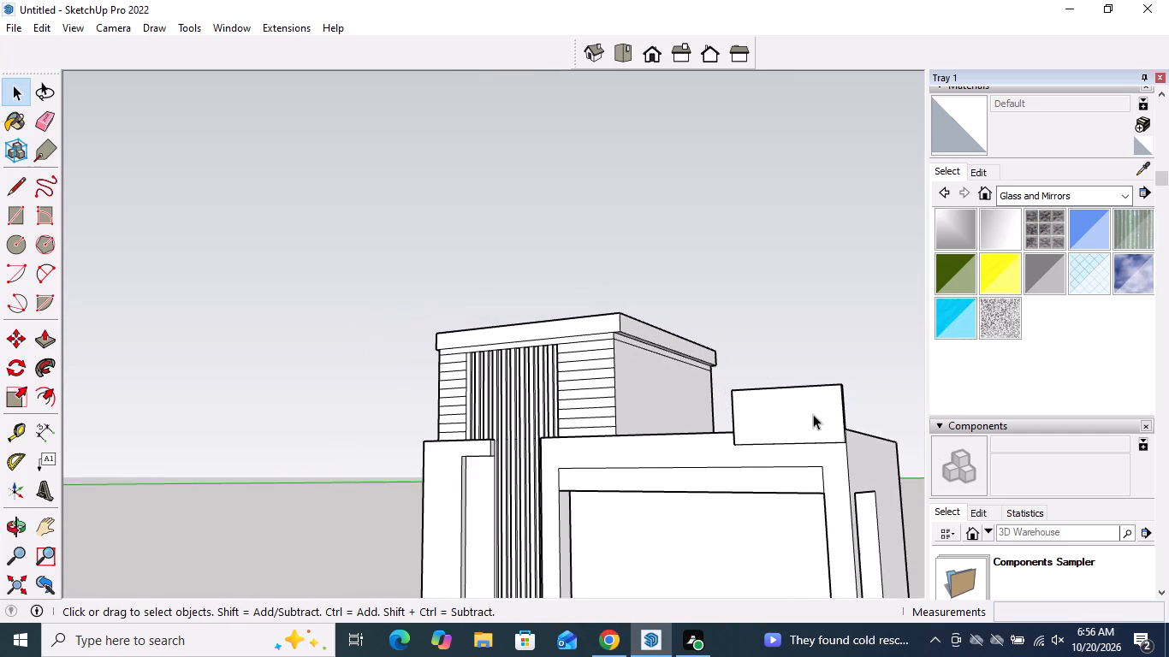
middle_drag(804, 417, 808, 436)
scroll(806, 434, down, 1)
scroll(814, 460, up, 4)
middle_drag(814, 460, 696, 373)
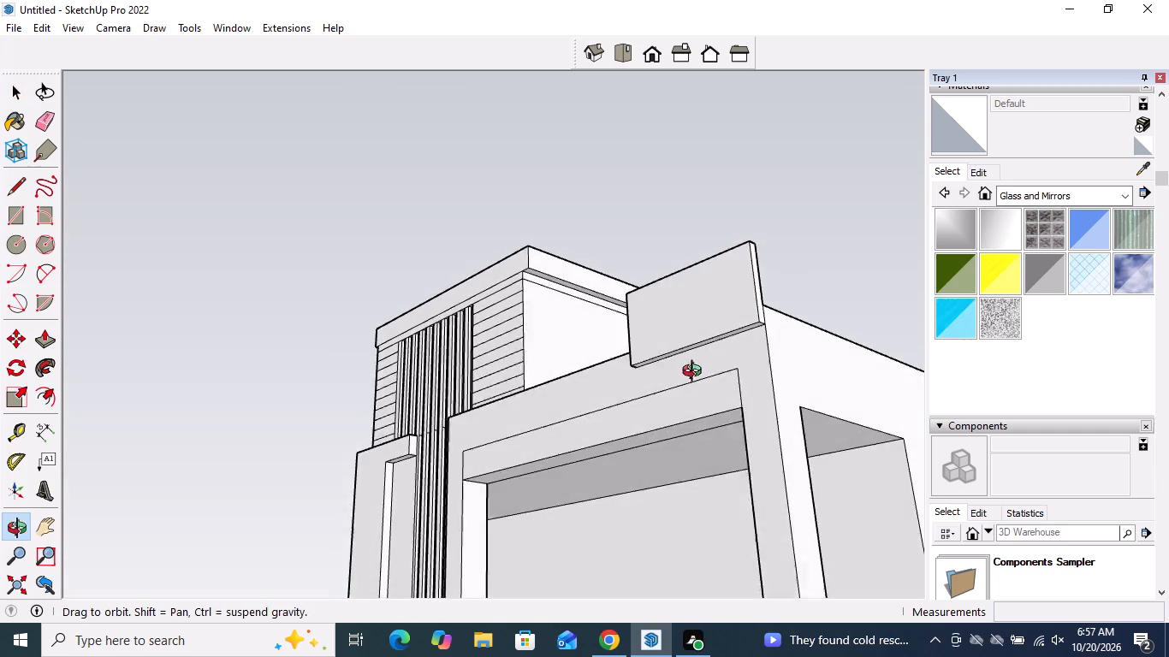
middle_drag(696, 373, 656, 366)
scroll(649, 325, up, 4)
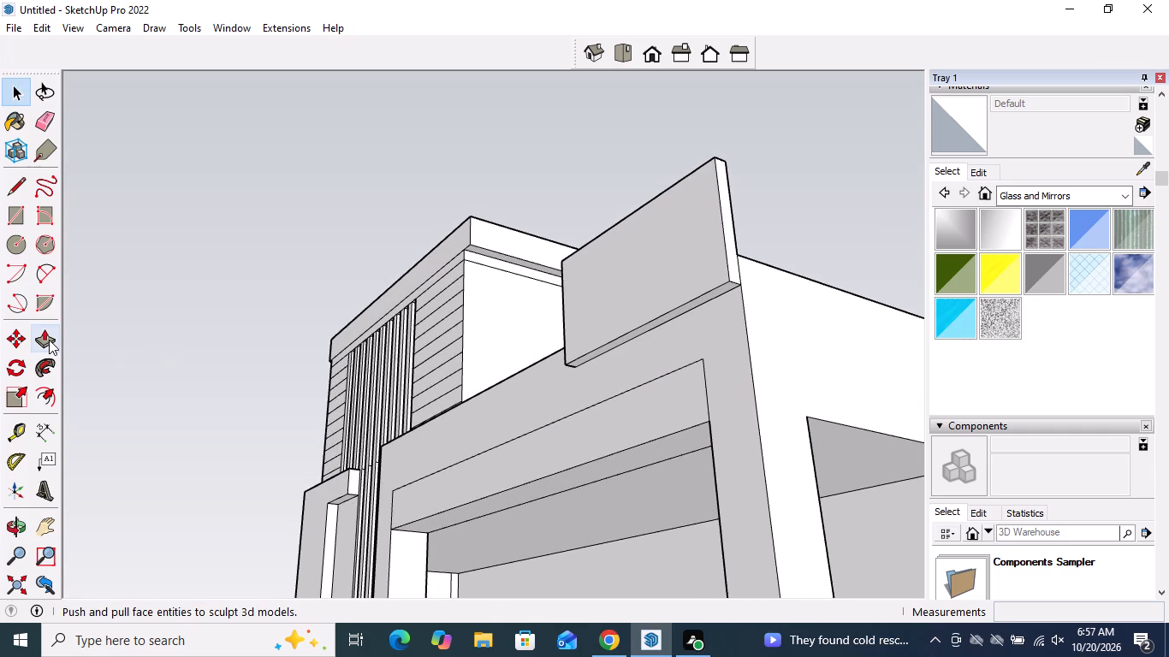
click(49, 340)
scroll(614, 358, up, 3)
click(614, 341)
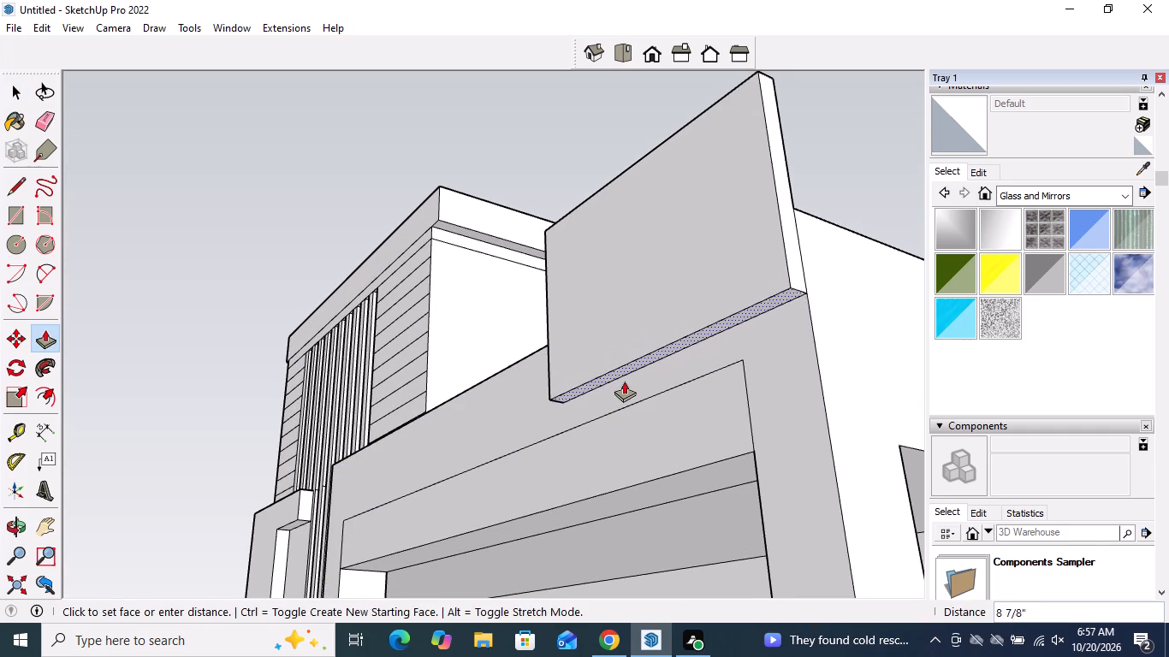
click(624, 382)
scroll(690, 402, down, 7)
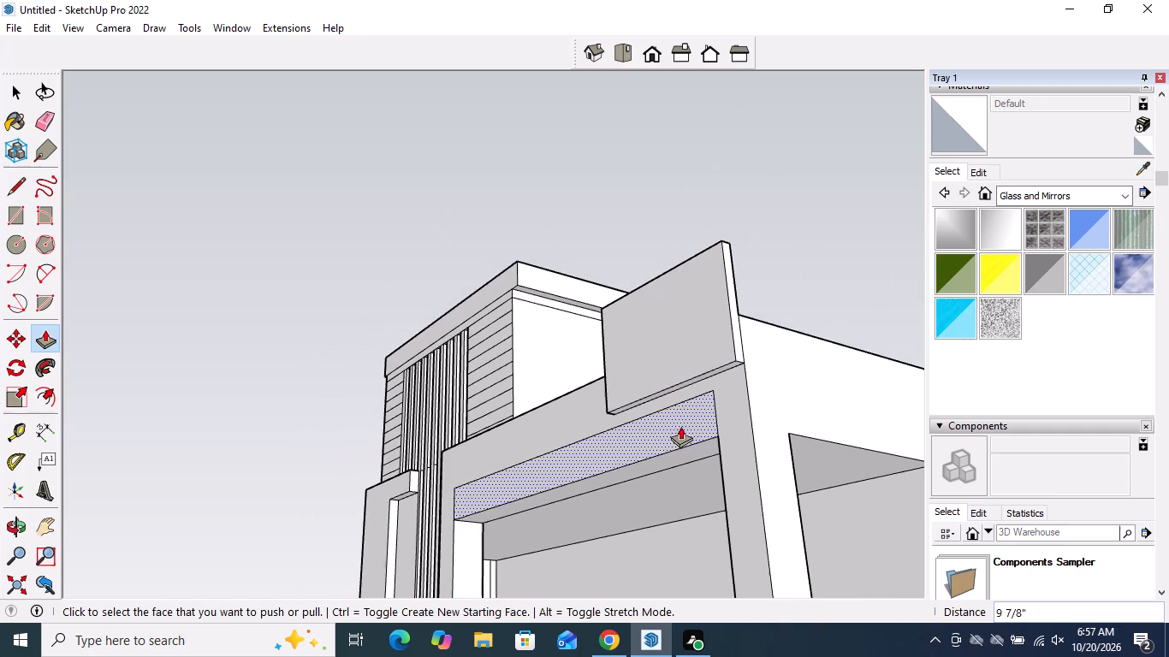
Push/Pull the roof-edge panel's narrow end face 3 5/8" outward past the building's side wall.
middle_drag(697, 417, 577, 455)
scroll(518, 390, up, 3)
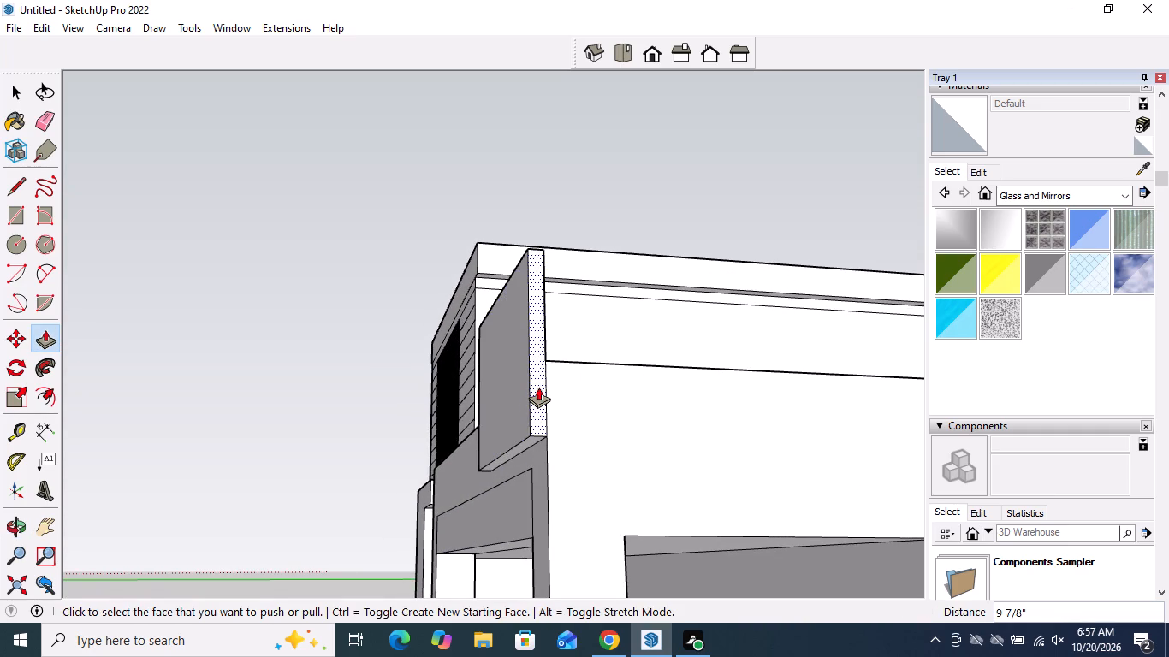
click(538, 386)
click(546, 388)
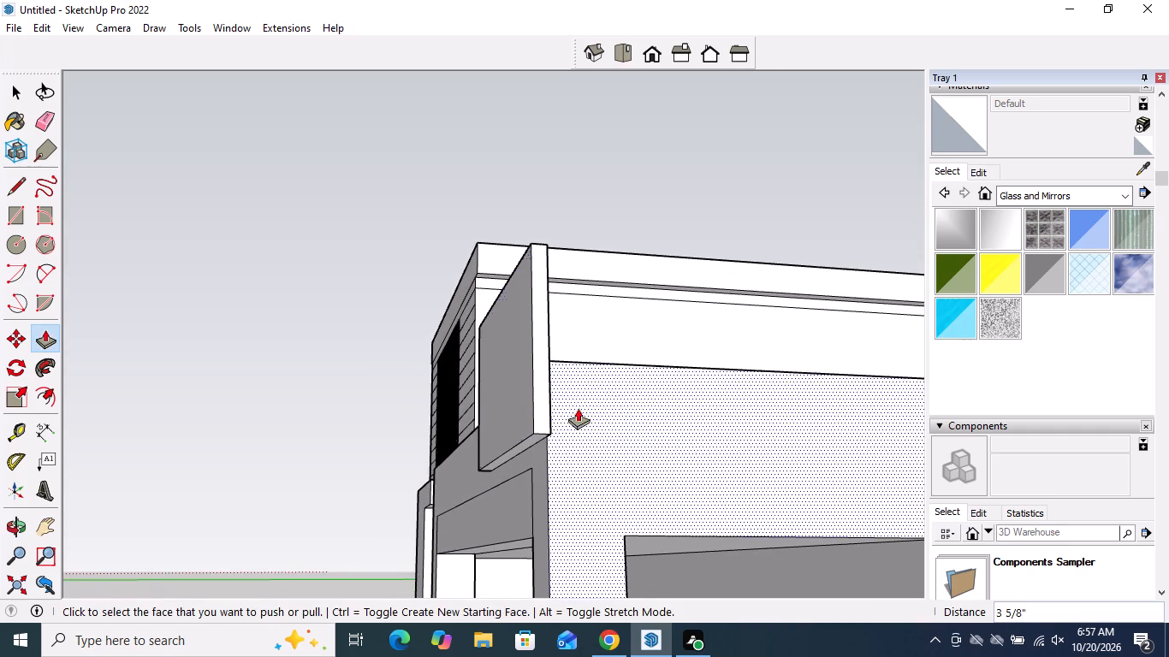
Erase the short edge at roof level on the back of the panel's overhanging end.
middle_drag(496, 429, 215, 456)
scroll(279, 445, down, 3)
scroll(159, 458, up, 3)
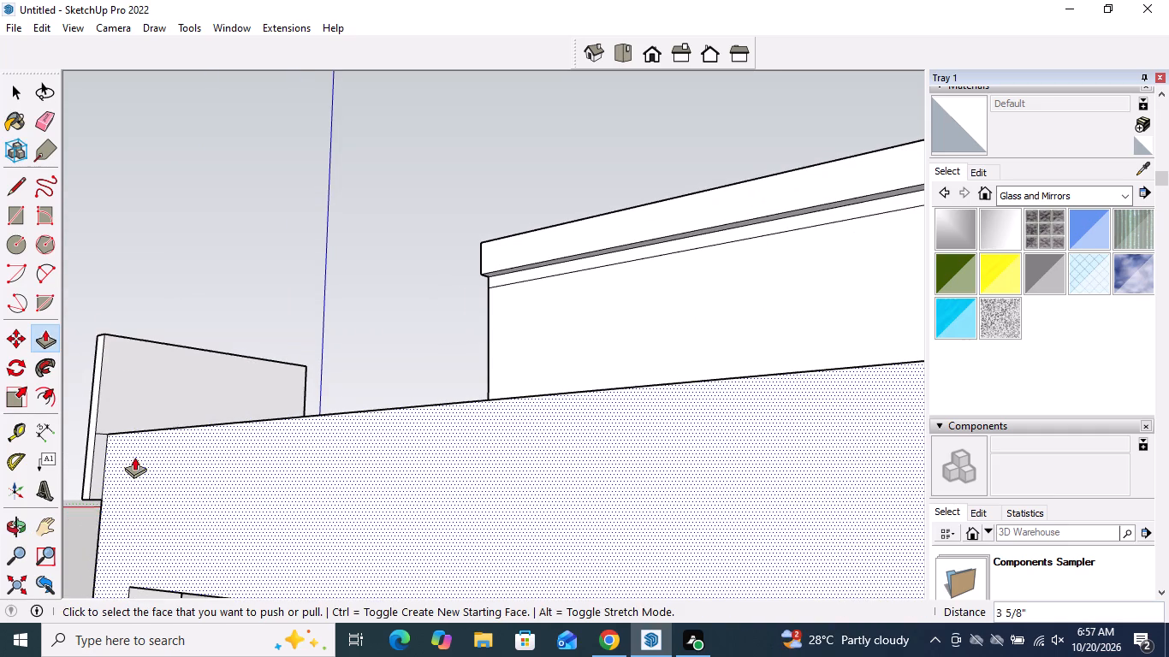
click(45, 121)
scroll(146, 500, up, 4)
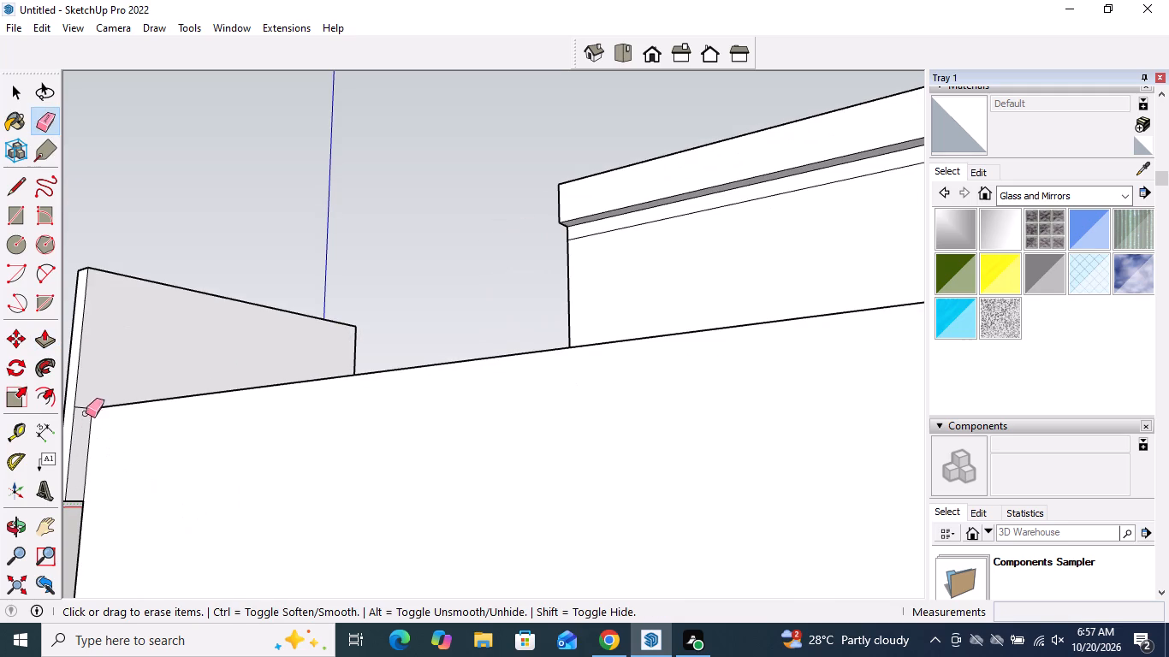
click(85, 407)
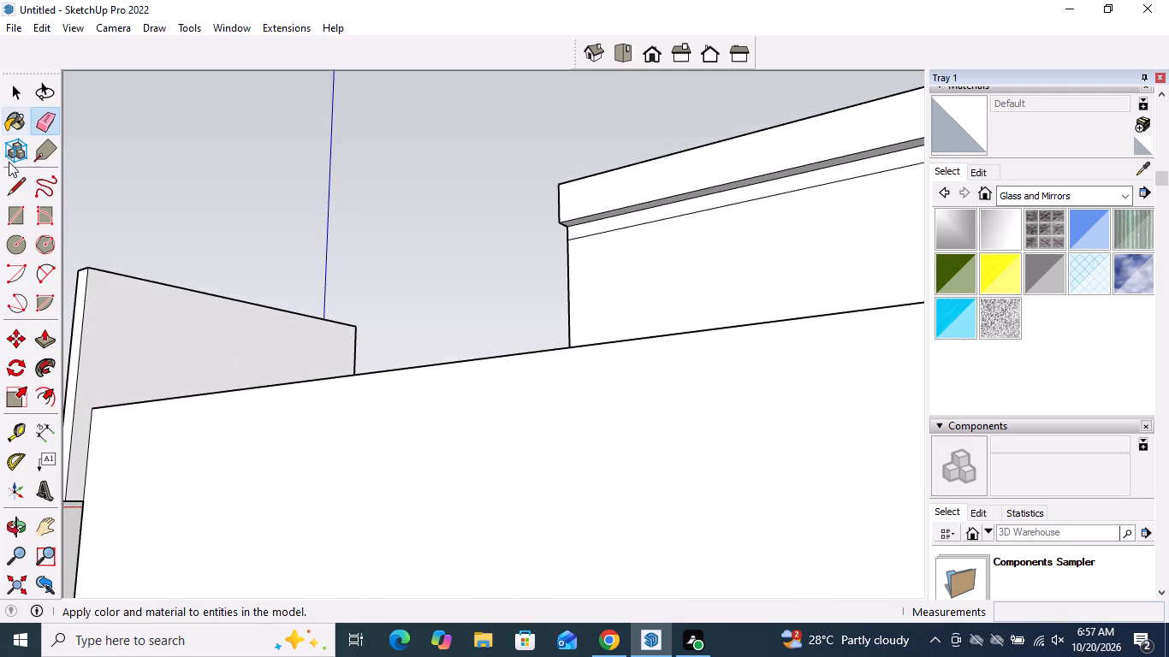
Draw a vertical line on the panel's back from the roof corner to its top edge, separating the overhanging strip.
click(9, 198)
scroll(598, 352, down, 3)
middle_drag(566, 302, 492, 414)
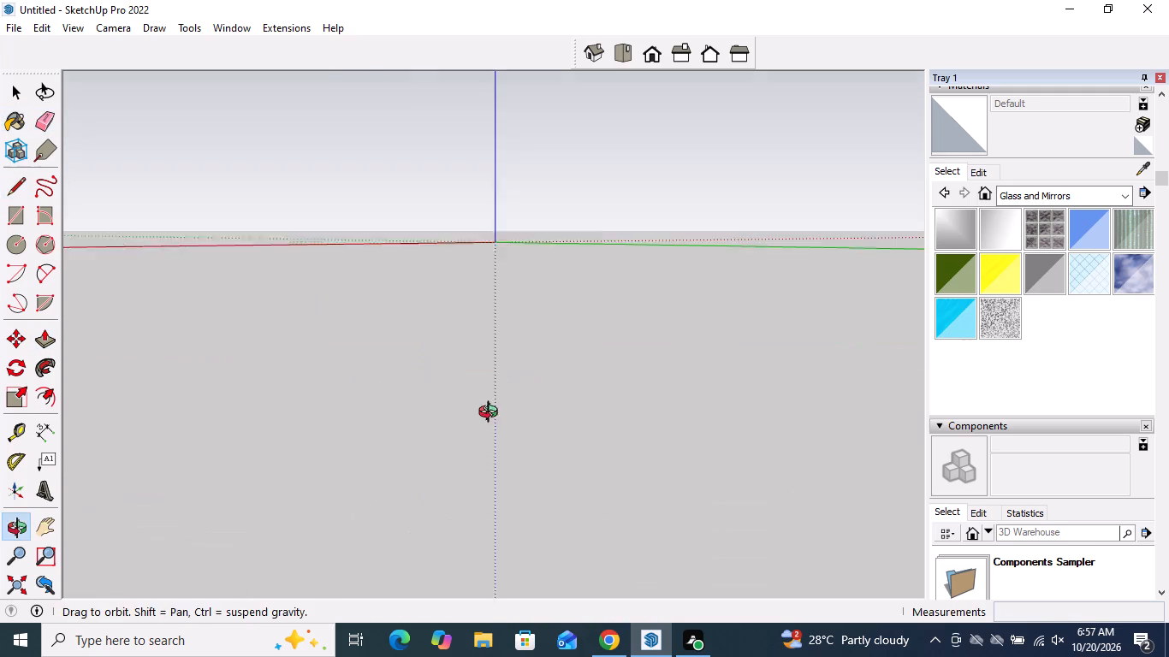
middle_drag(492, 414, 489, 423)
scroll(478, 322, down, 5)
scroll(360, 368, up, 5)
scroll(573, 537, up, 6)
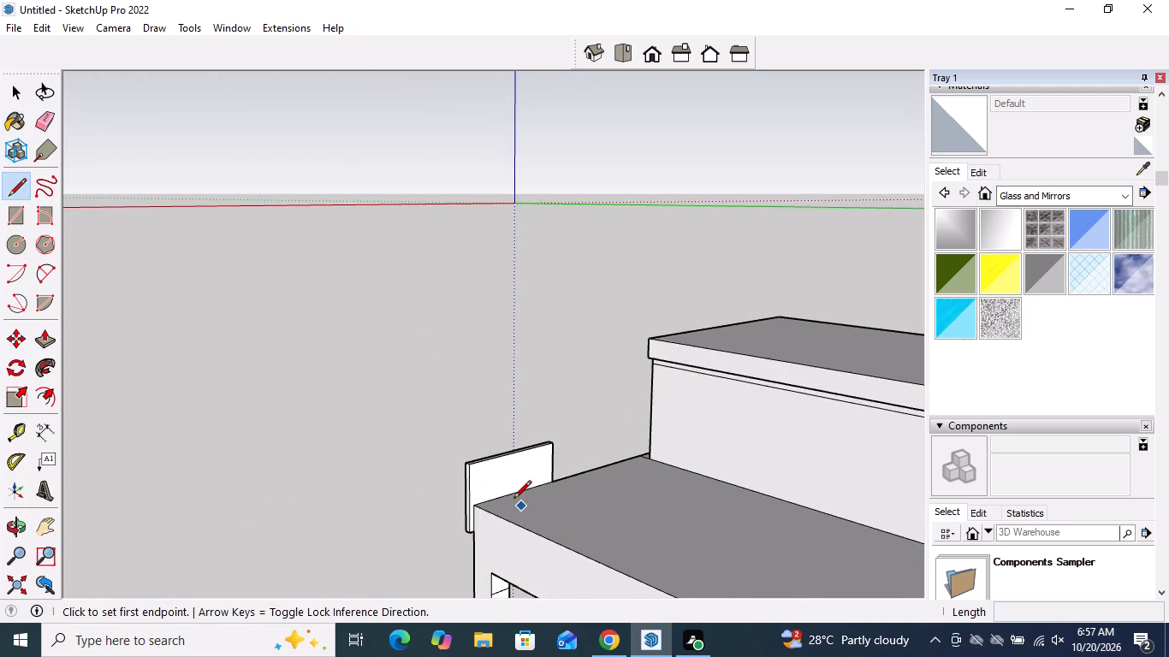
scroll(513, 500, up, 8)
click(454, 508)
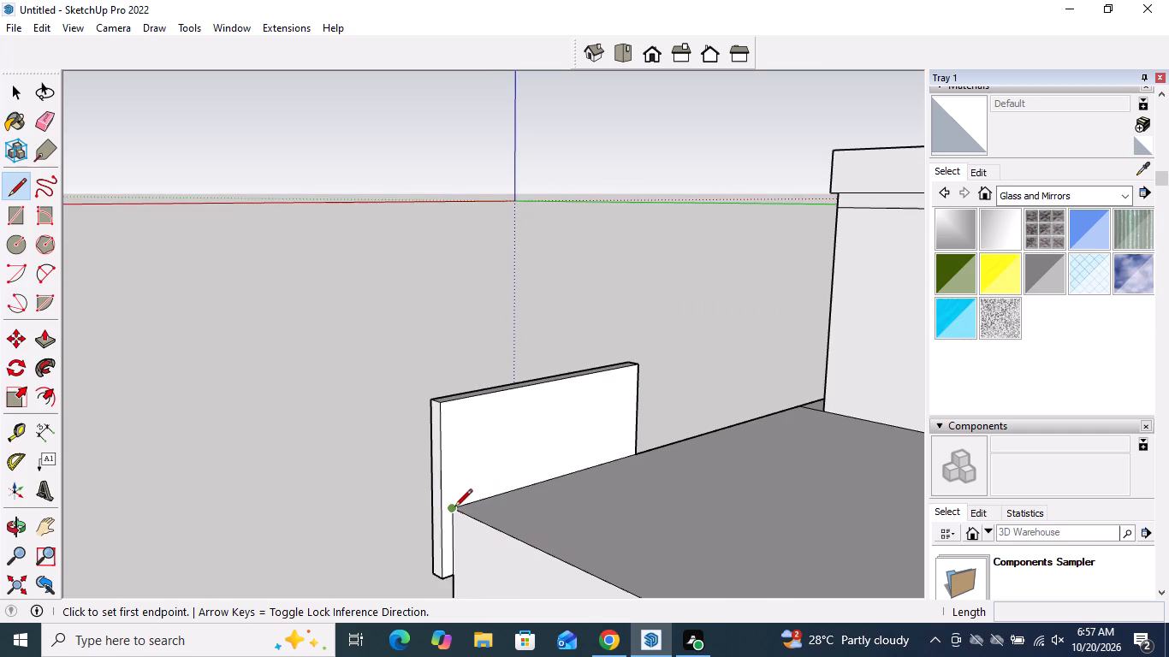
click(460, 401)
key(space)
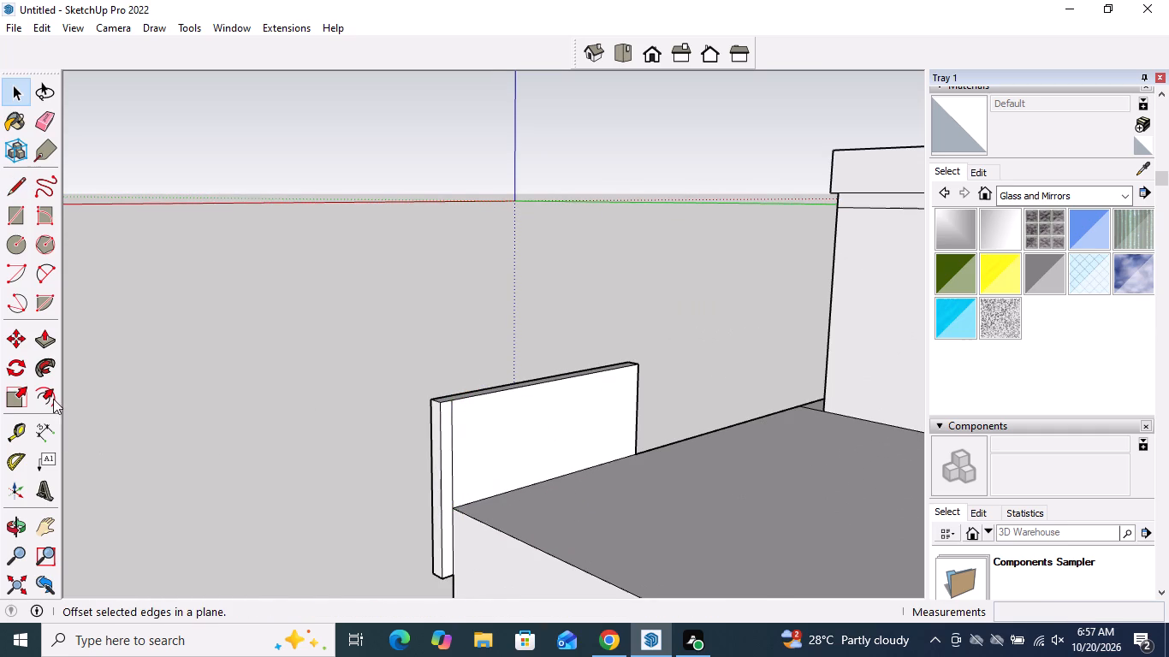
Push/Pull the overhanging back strip about 4' 6 1/2" along the side wall's roof edge, forming an L-shaped corner panel.
click(40, 335)
scroll(263, 320, down, 3)
scroll(327, 431, up, 3)
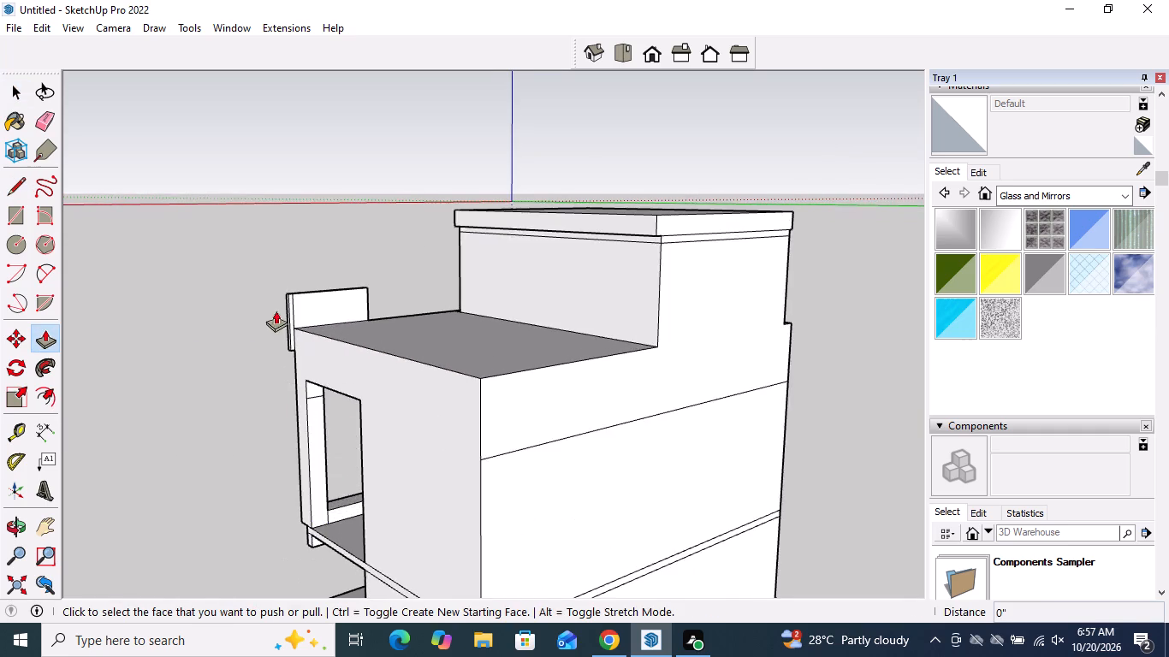
scroll(280, 307, up, 9)
click(310, 329)
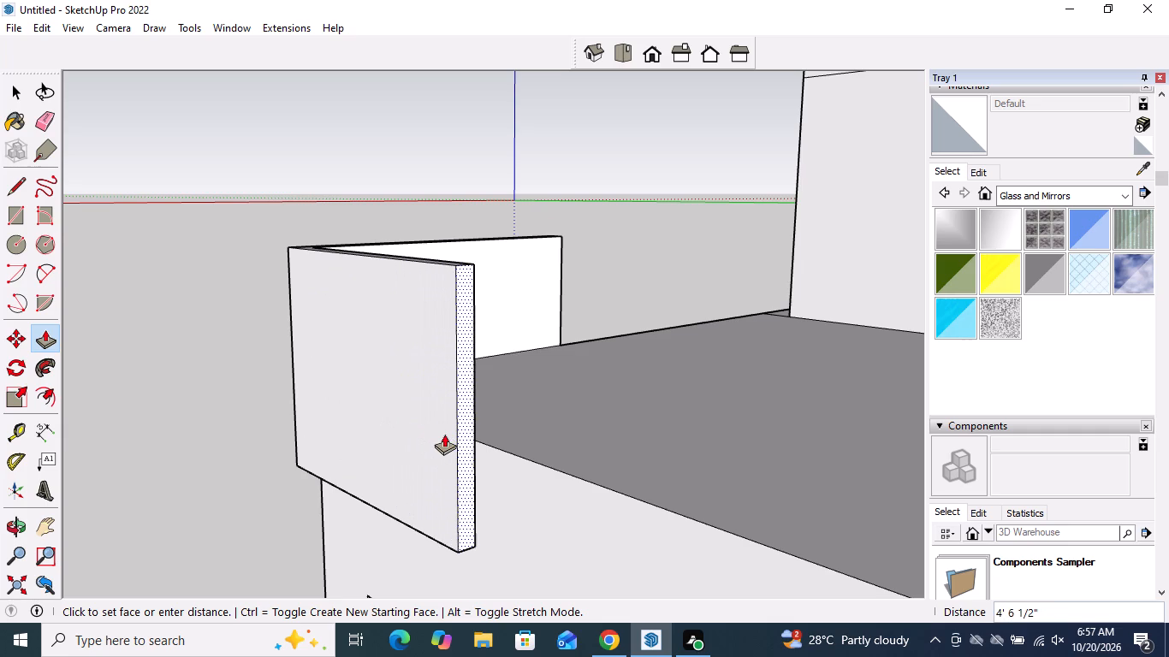
click(444, 434)
key(space)
Examine the L-shaped corner panel and the front facade from the front, side and above.
scroll(539, 350, down, 5)
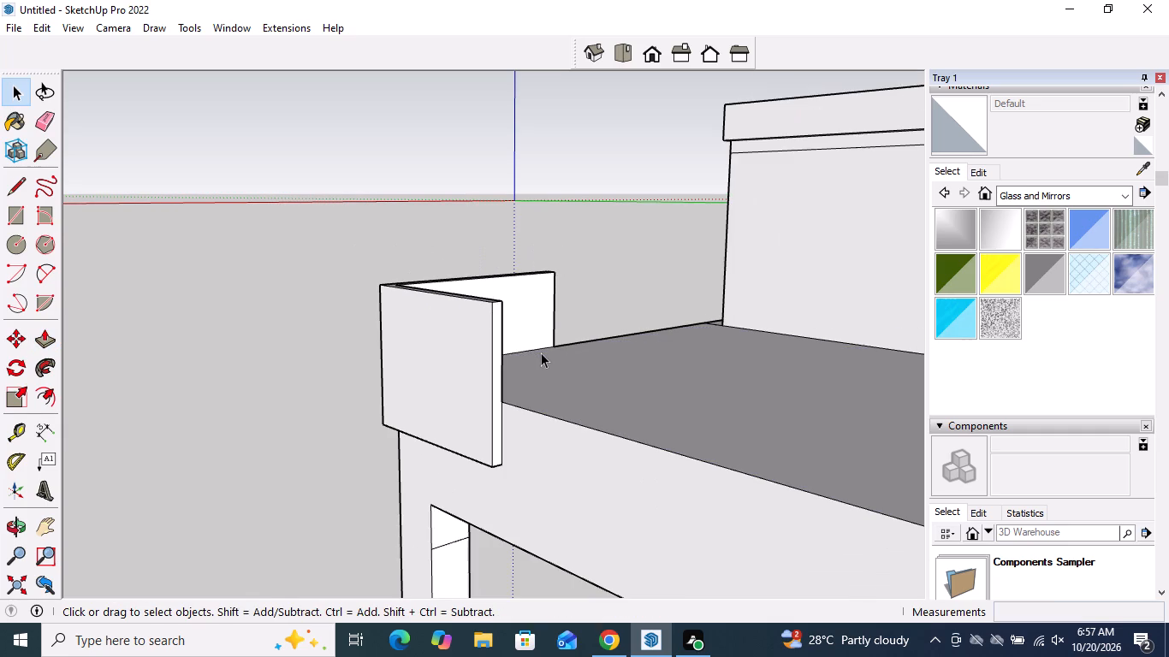
middle_drag(541, 352, 1128, 374)
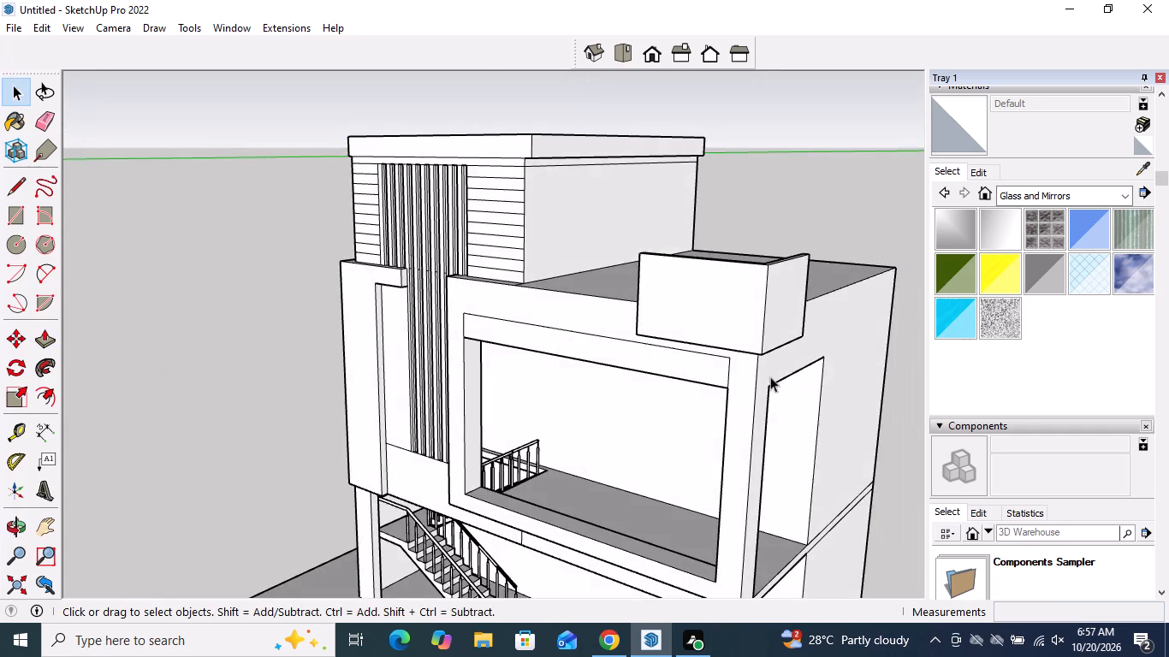
scroll(591, 328, down, 4)
middle_drag(682, 308, 935, 251)
scroll(762, 233, up, 3)
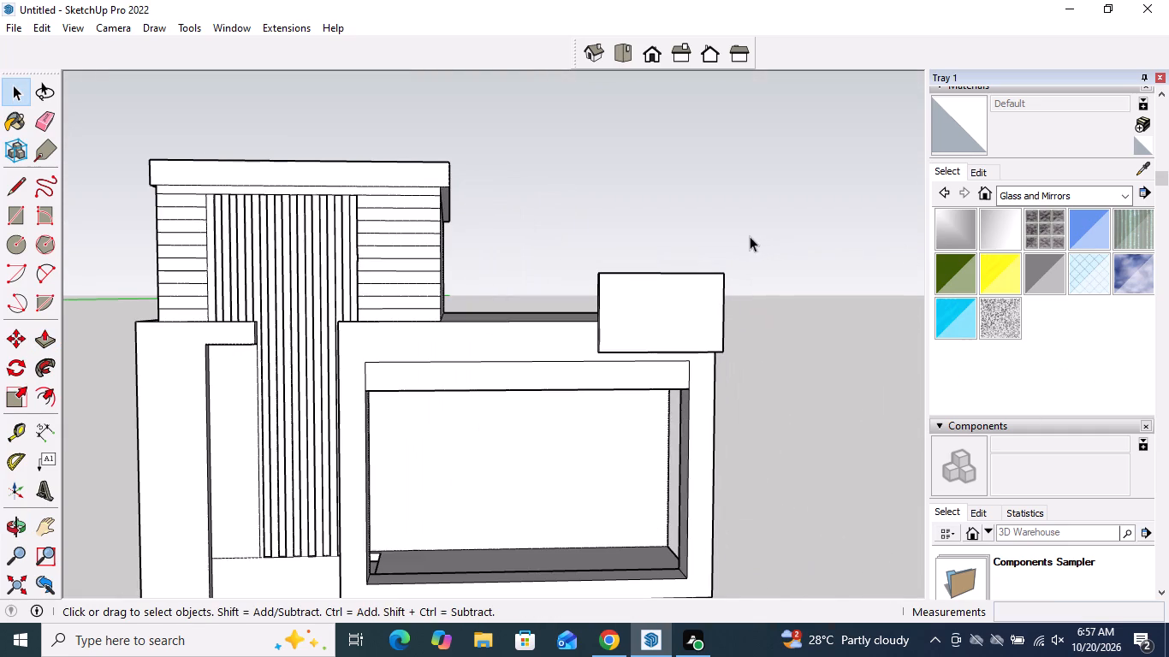
middle_drag(662, 288, 765, 595)
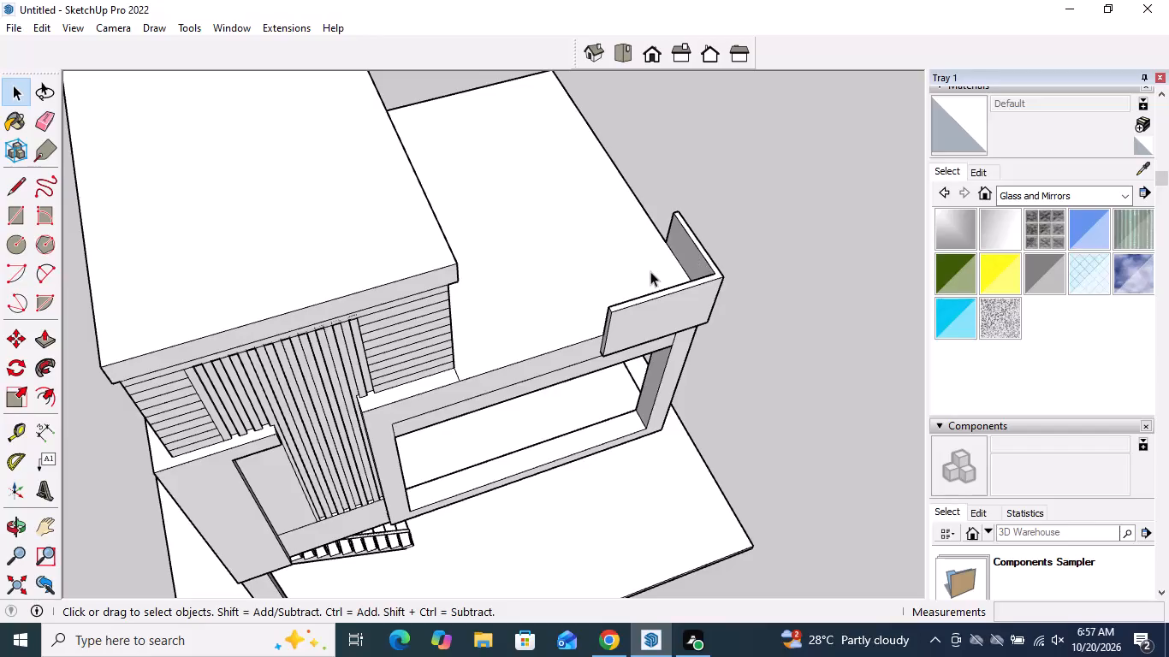
middle_drag(650, 270, 484, 60)
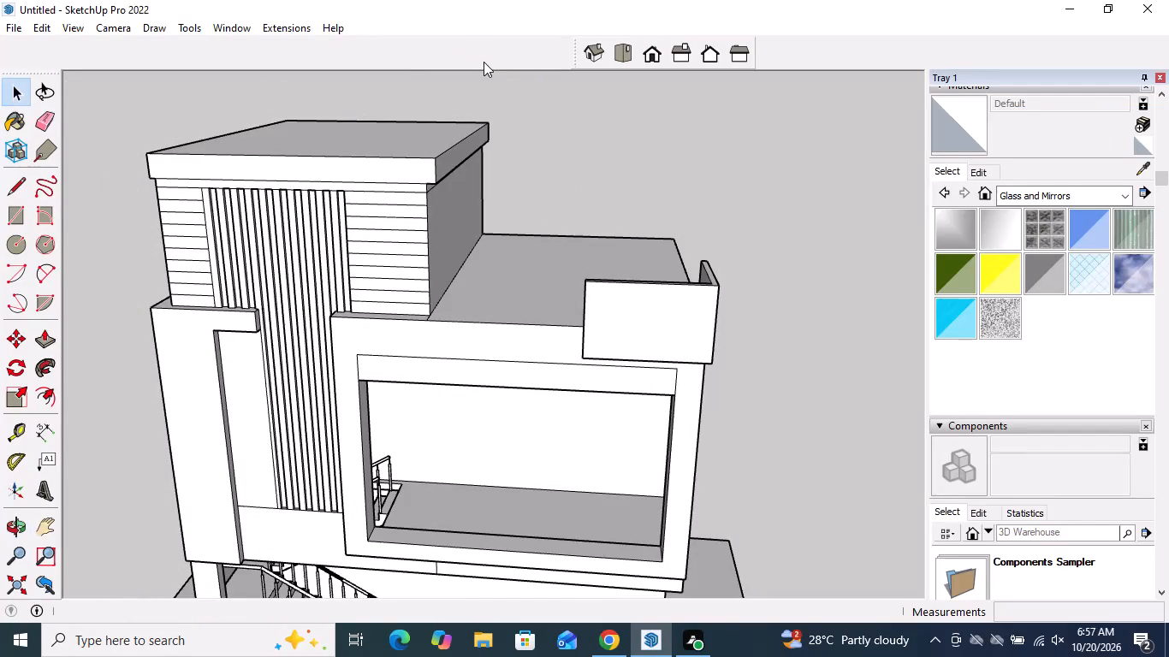
middle_drag(524, 148, 528, 158)
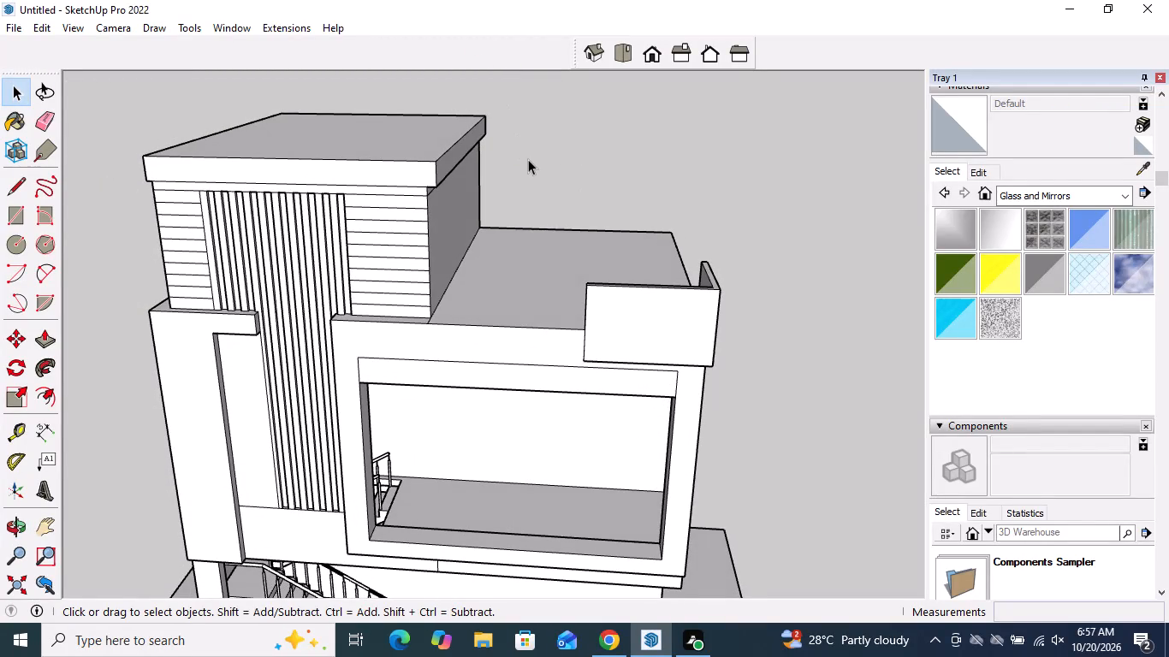
Push/Pull the front panel's inner face inward over the roof to thicken the panel.
middle_drag(528, 159, 1036, 262)
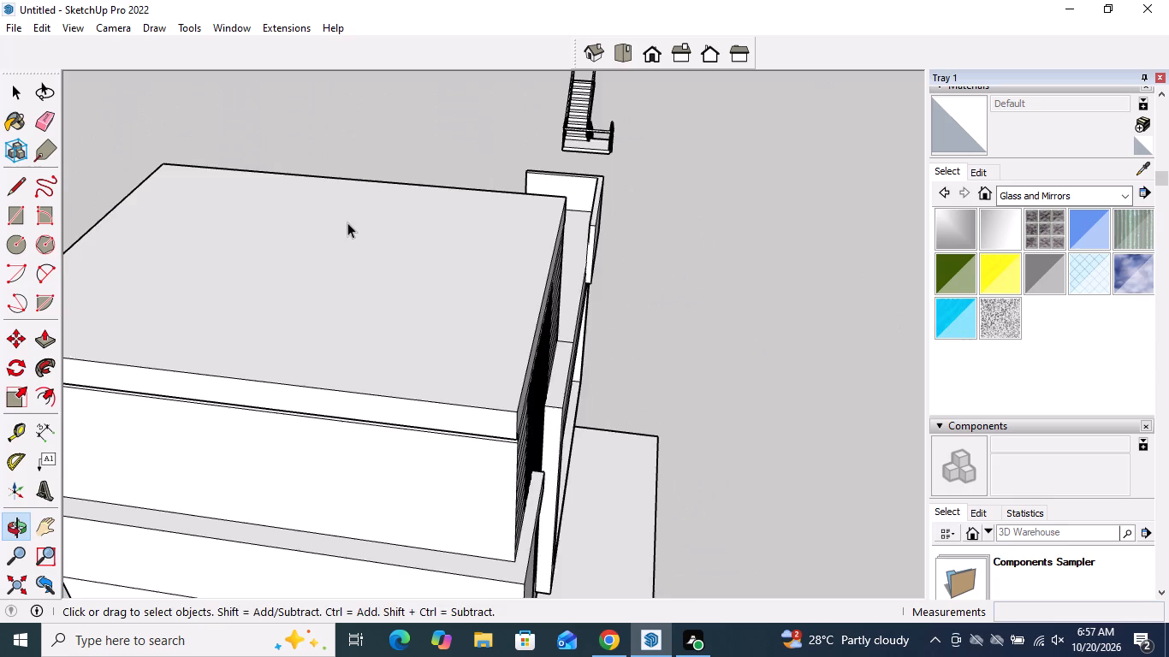
middle_drag(341, 223, 1104, 328)
middle_drag(454, 428, 266, 376)
scroll(211, 259, up, 2)
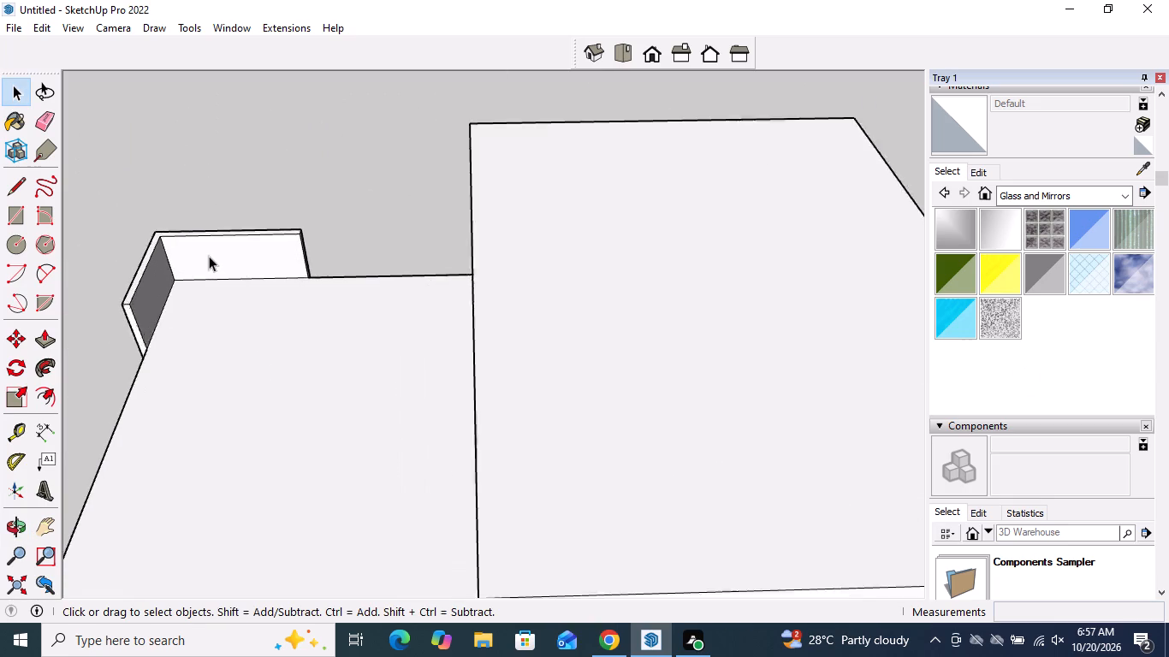
scroll(209, 256, up, 2)
click(42, 348)
click(213, 247)
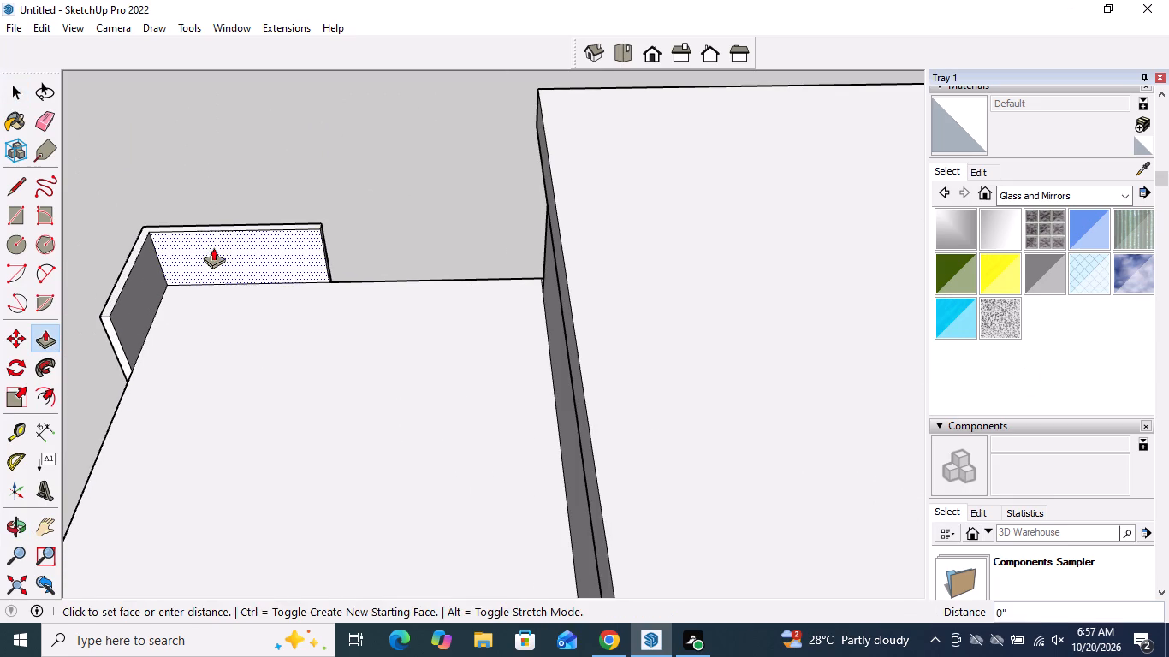
click(213, 268)
key(space)
Examine the thickened corner panel and the whole building from above and the side.
scroll(395, 317, down, 5)
middle_drag(205, 298, 799, 343)
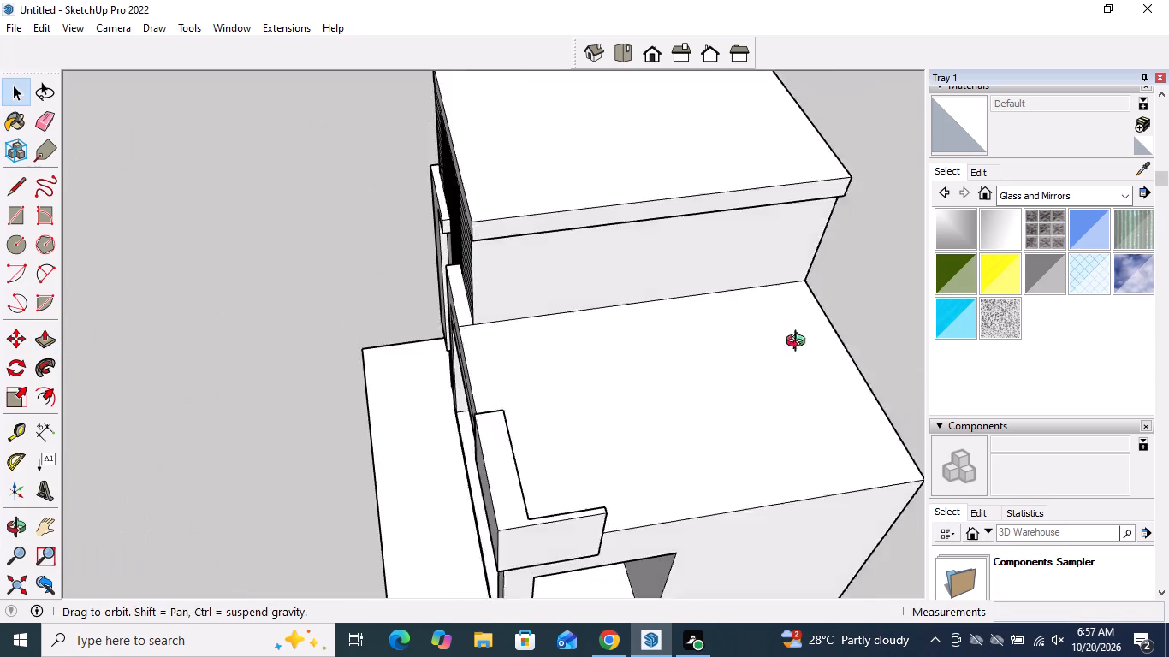
middle_drag(799, 343, 881, 308)
scroll(869, 307, down, 5)
middle_drag(828, 348, 907, 269)
middle_drag(828, 332, 665, 333)
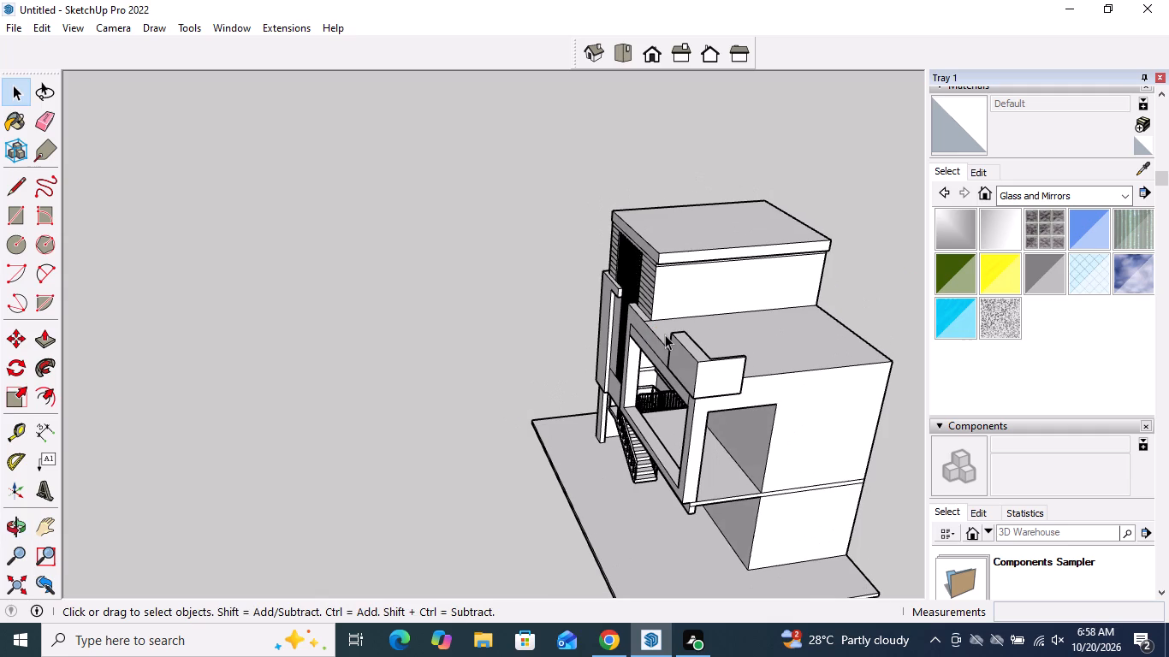
scroll(656, 296, down, 4)
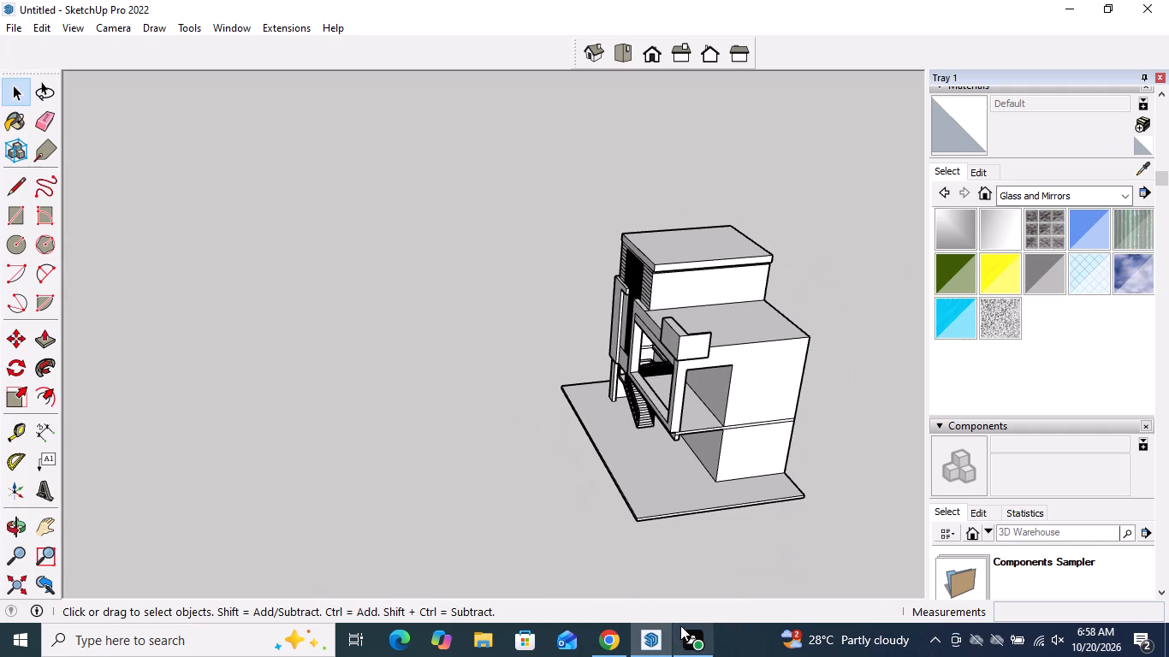